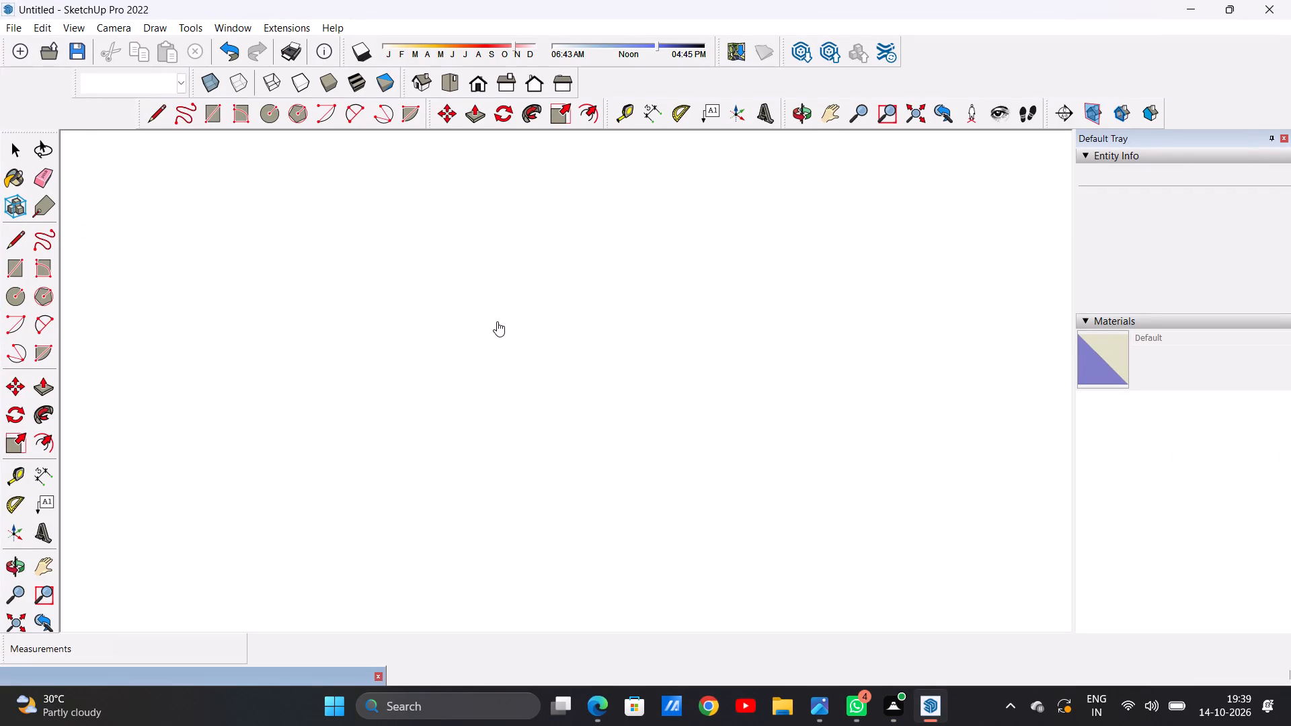
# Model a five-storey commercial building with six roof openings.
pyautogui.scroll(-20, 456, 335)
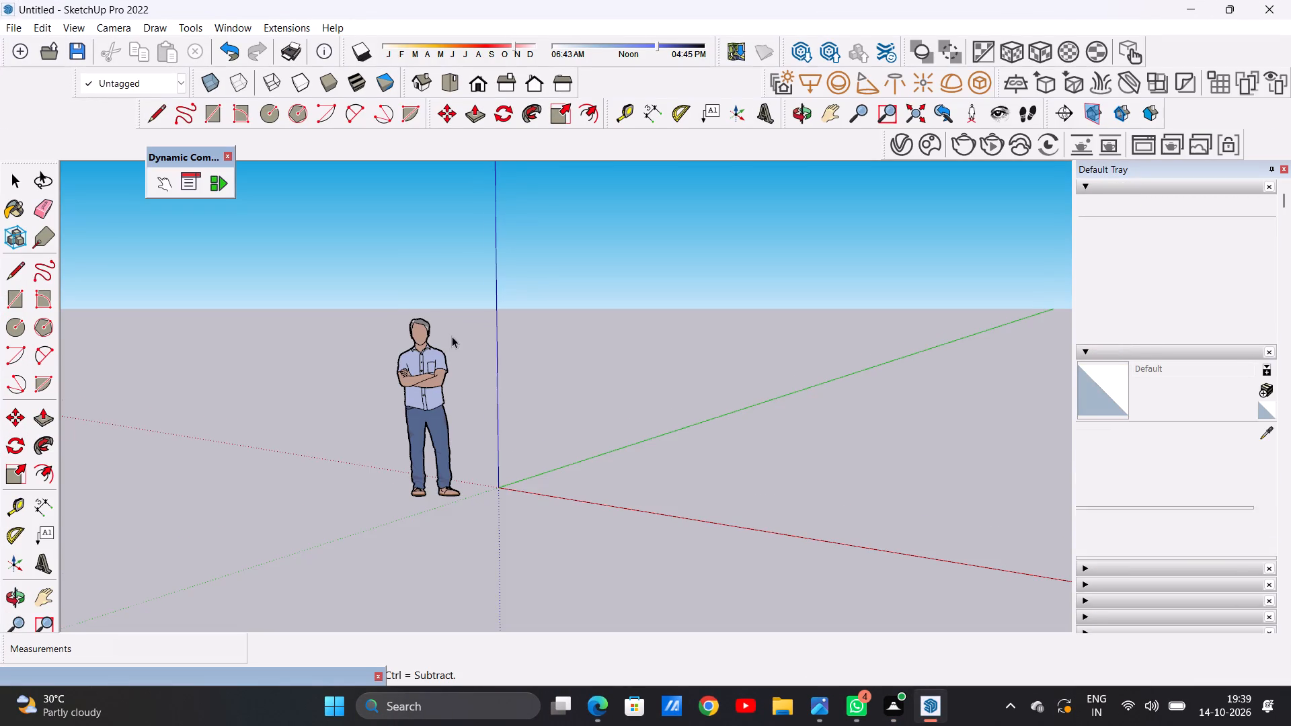
# In the top view, draw a ground rectangle about 23' 4" by 11' 10" beside the origin.
pyautogui.click(442, 79)
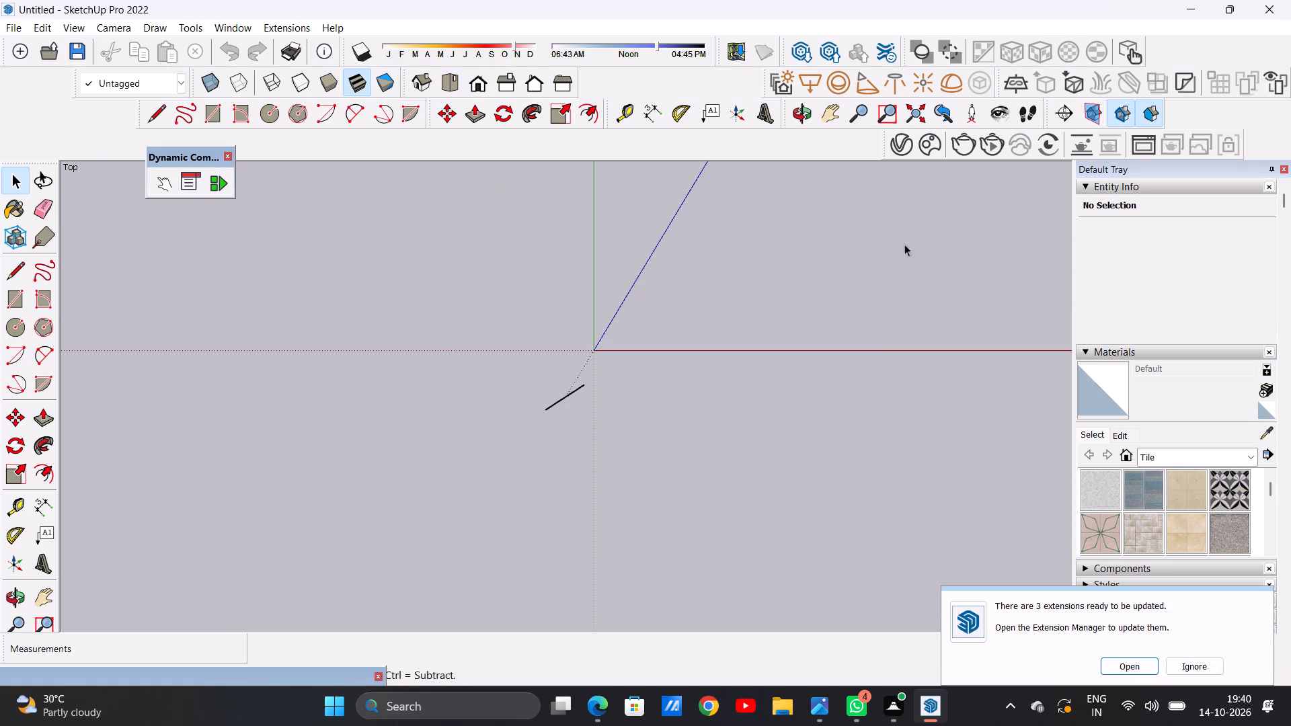
pyautogui.scroll(6, 933, 244)
pyautogui.scroll(5, 992, 282)
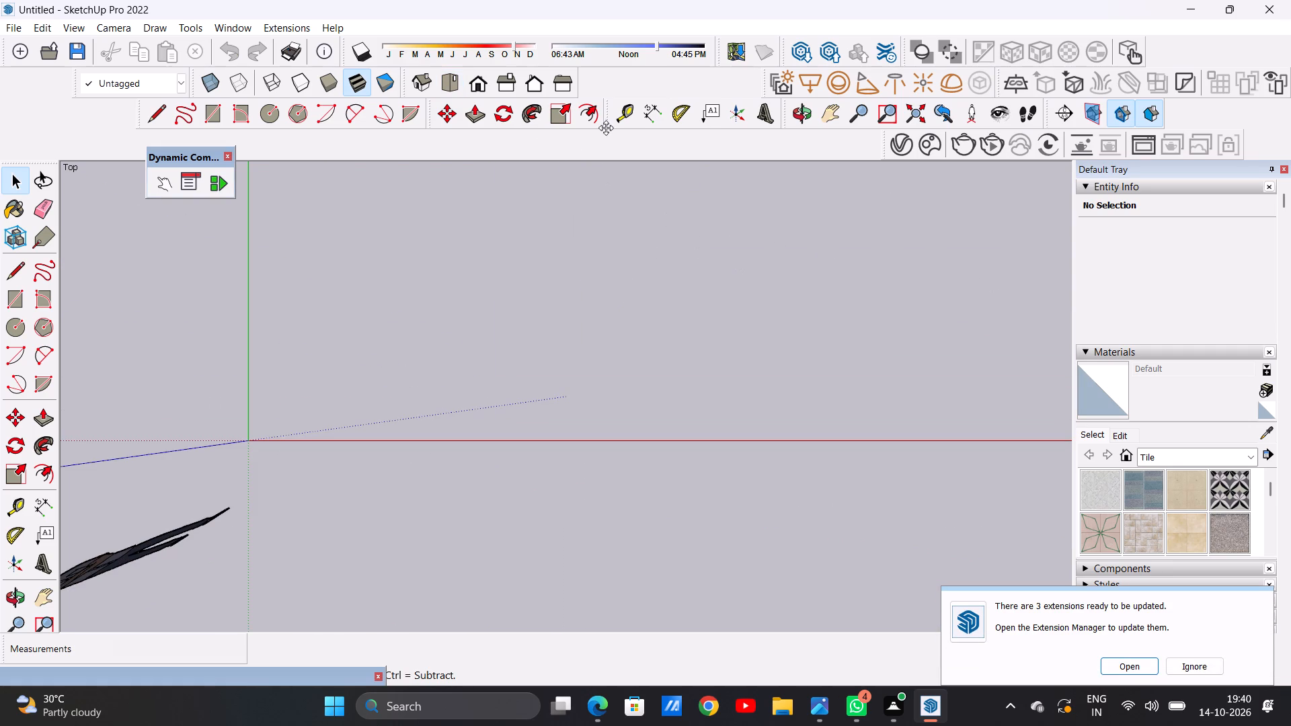
pyautogui.click(824, 122)
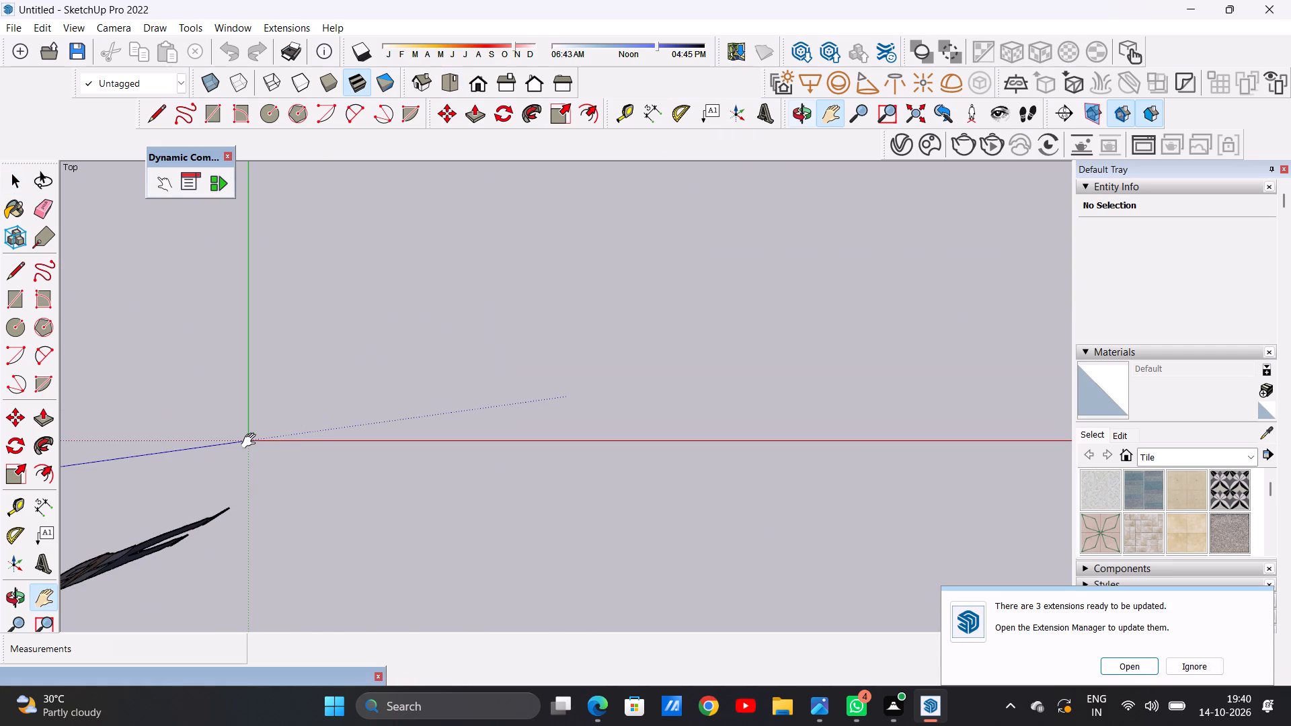
pyautogui.moveTo(251, 441); pyautogui.dragTo(13, 629)
pyautogui.moveTo(90, 559); pyautogui.dragTo(90, 560)
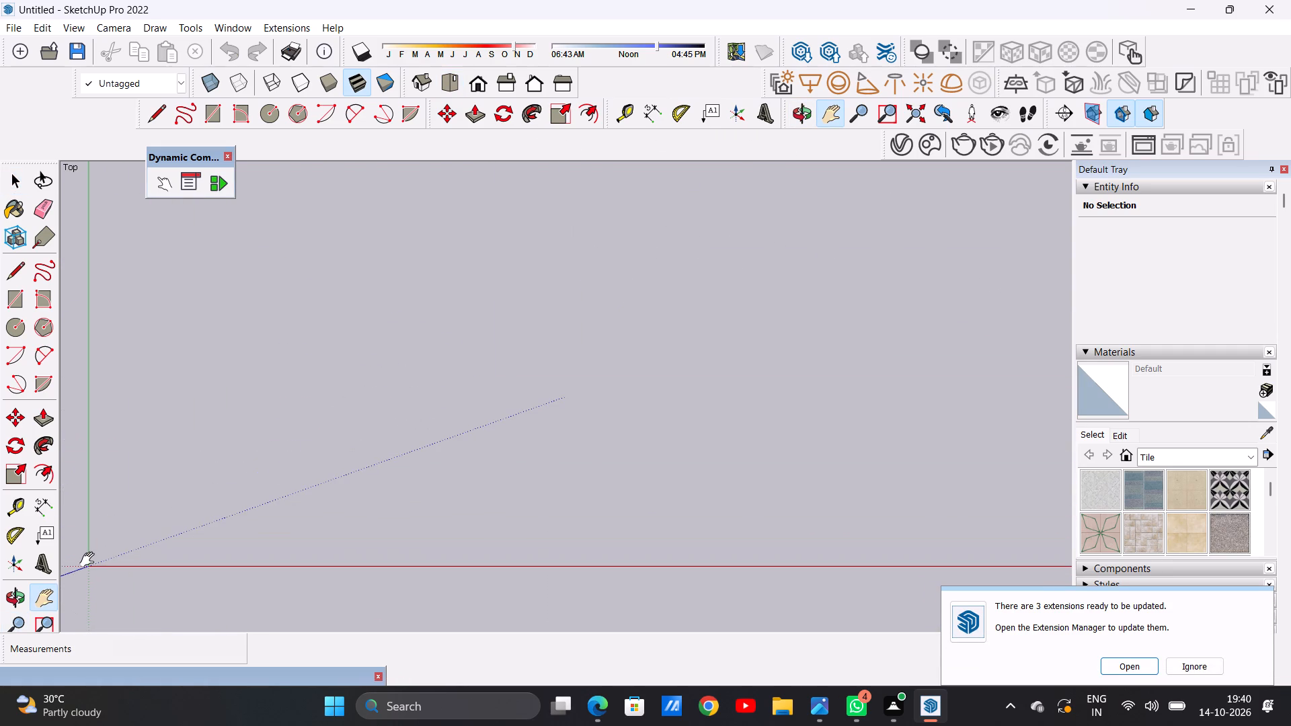
pyautogui.moveTo(90, 560); pyautogui.dragTo(77, 627)
pyautogui.press('space')
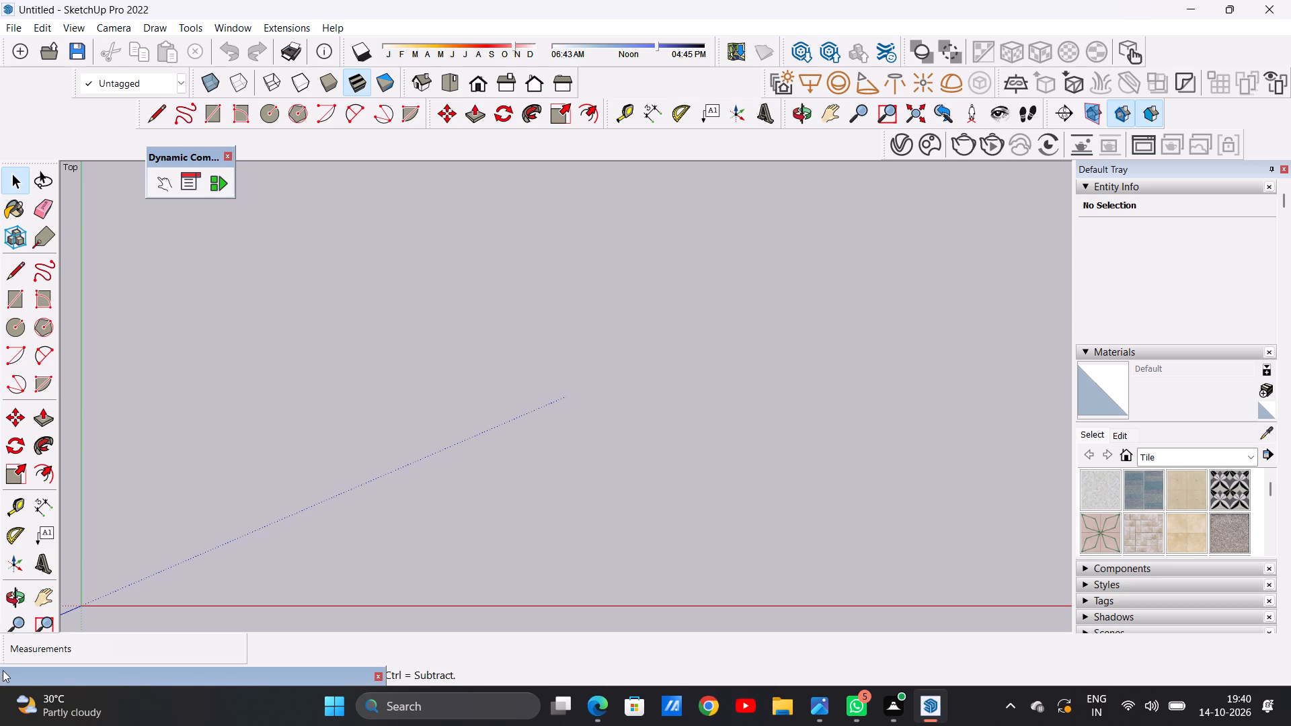
pyautogui.scroll(-18, 463, 428)
pyautogui.scroll(2, 873, 406)
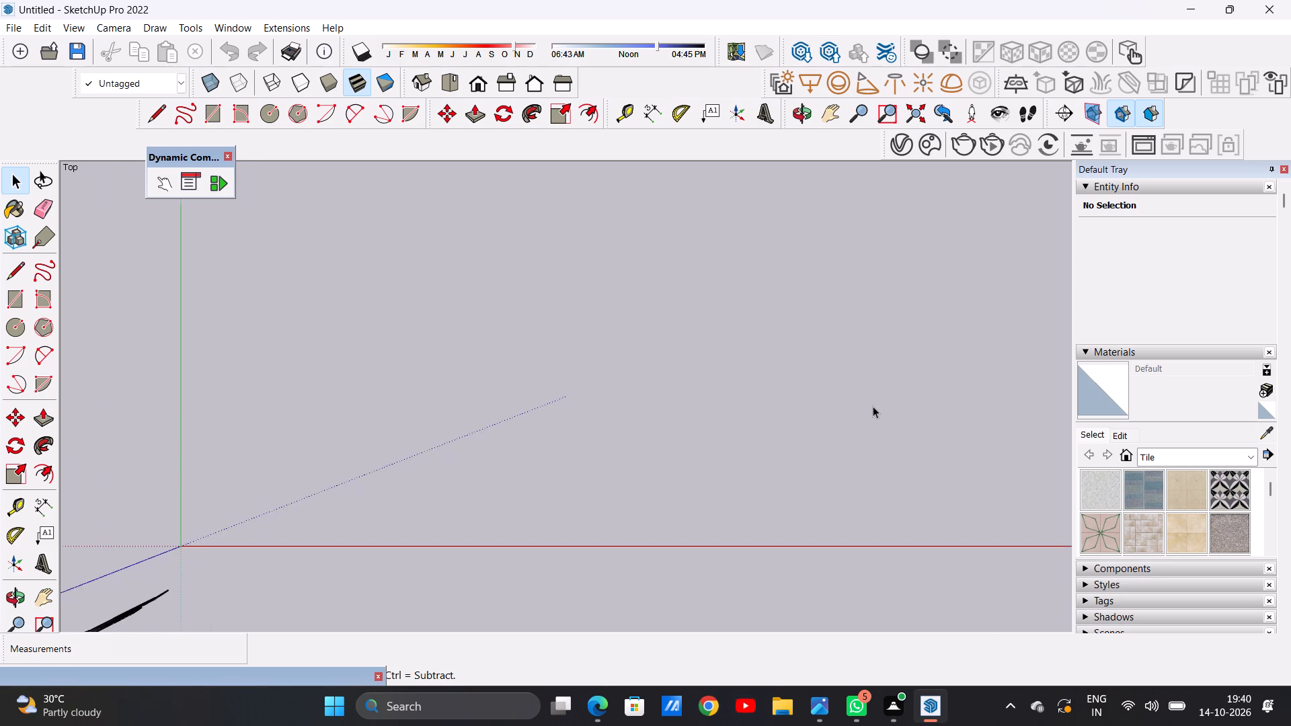
pyautogui.scroll(2, 873, 406)
pyautogui.scroll(-1, 810, 406)
pyautogui.scroll(-1, 607, 415)
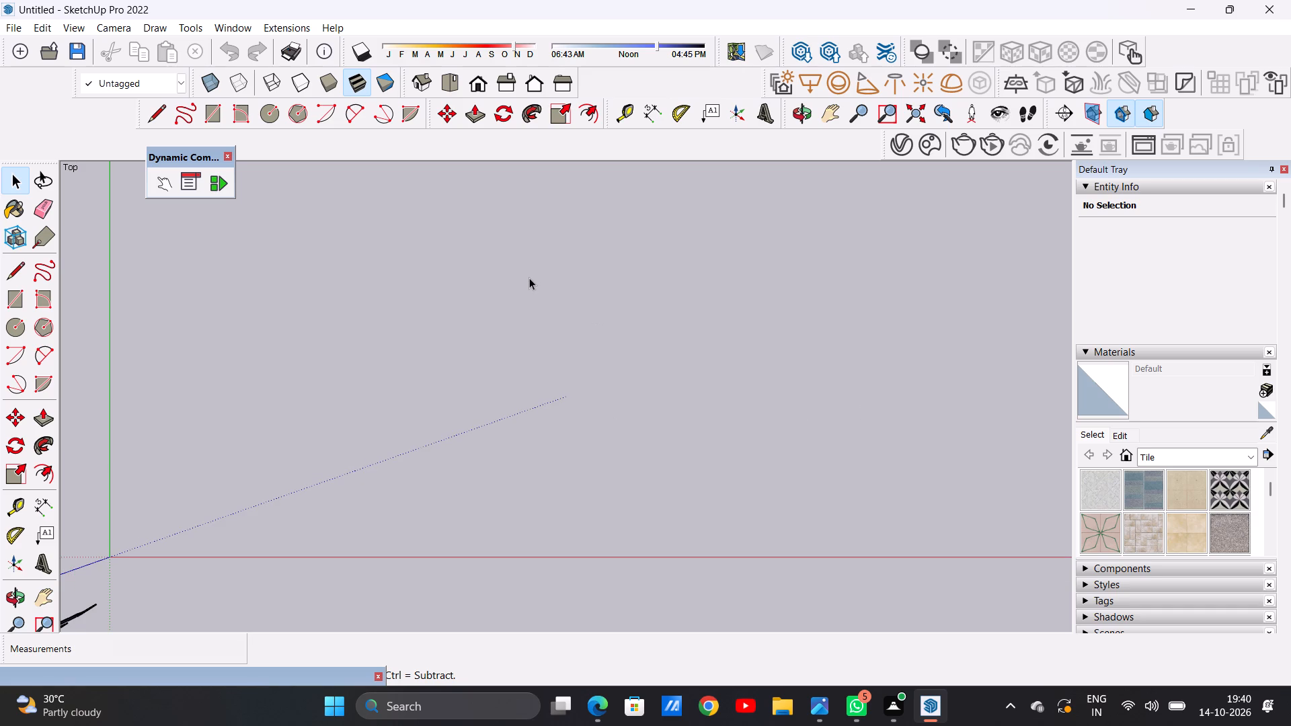
pyautogui.scroll(-1, 446, 396)
pyautogui.scroll(2, 483, 300)
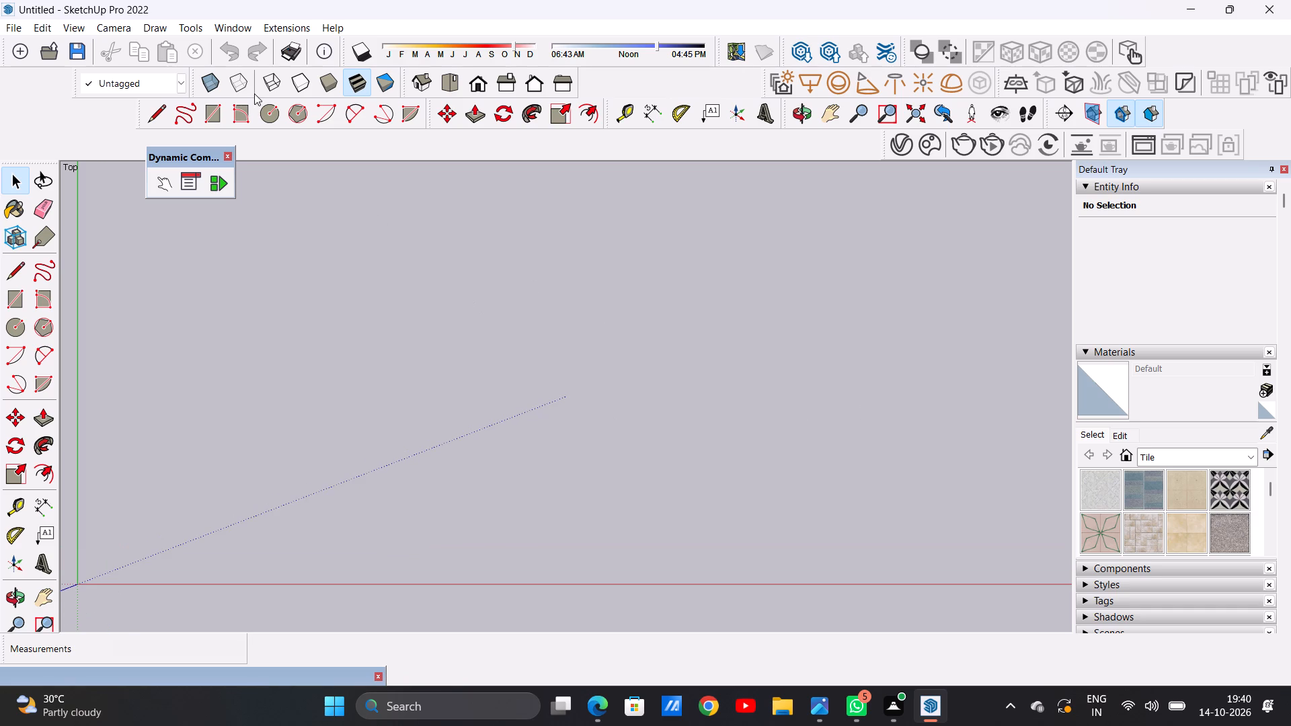
pyautogui.click(205, 122)
pyautogui.click(282, 174)
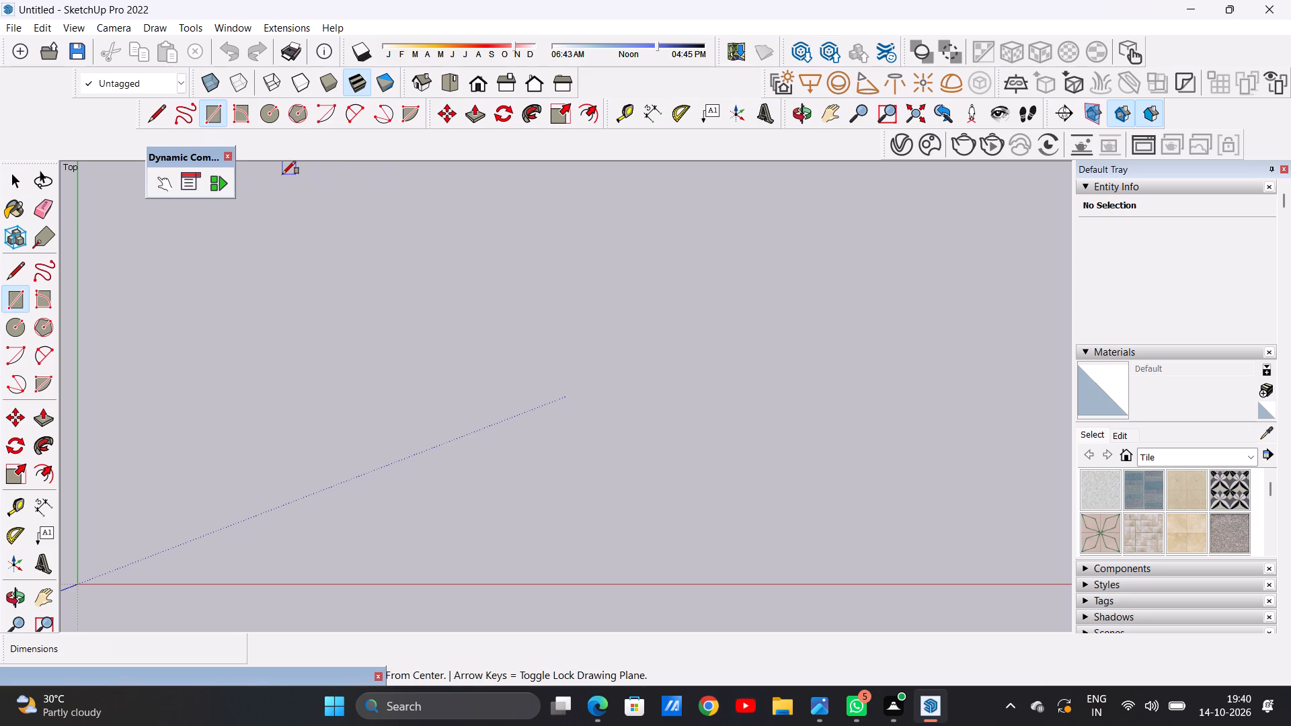
pyautogui.click(1044, 559)
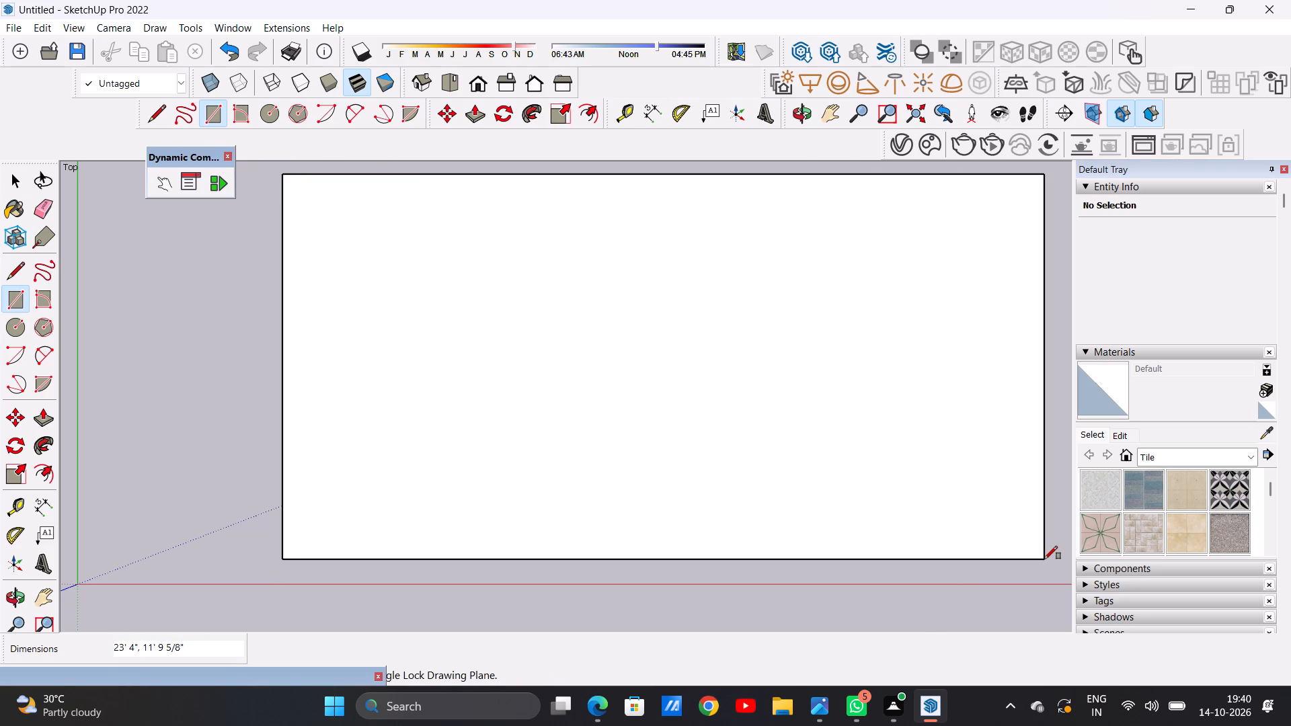
pyautogui.press('space')
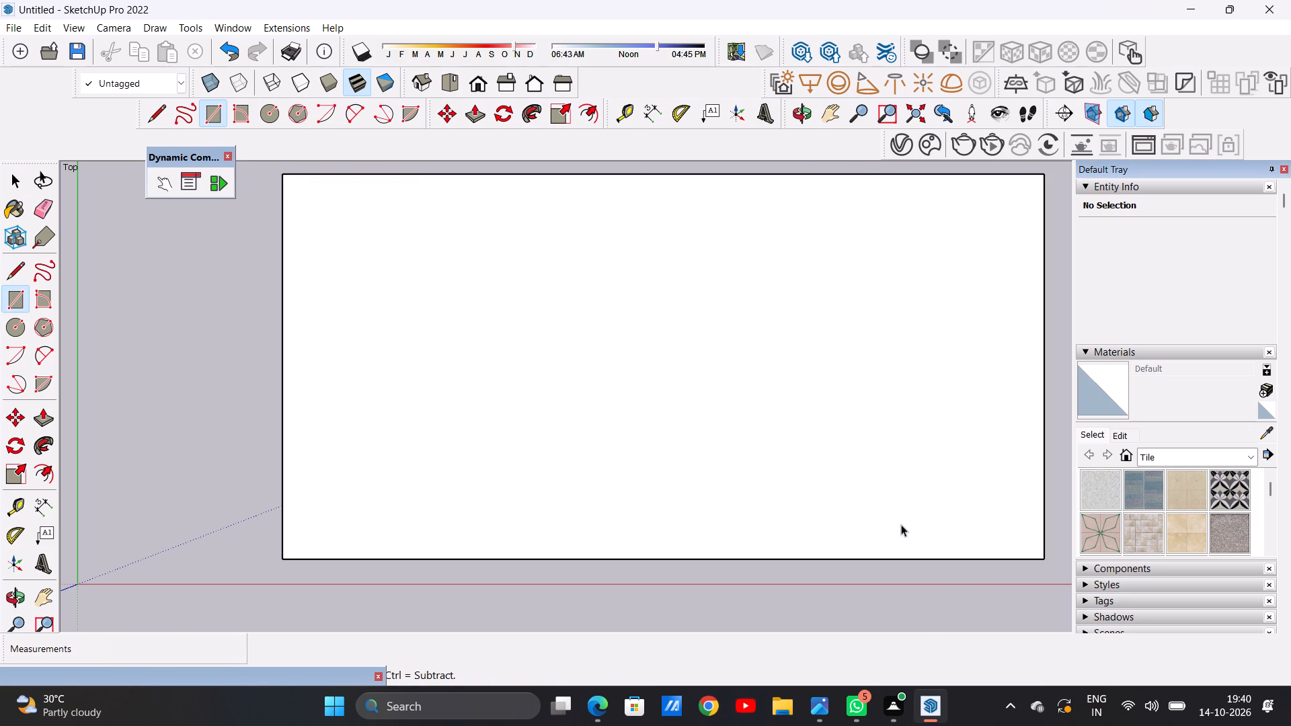
# Move the whole rectangle diagonally away from the origin, between the positive red and green axes.
pyautogui.scroll(-20, 504, 429)
pyautogui.scroll(7, 639, 244)
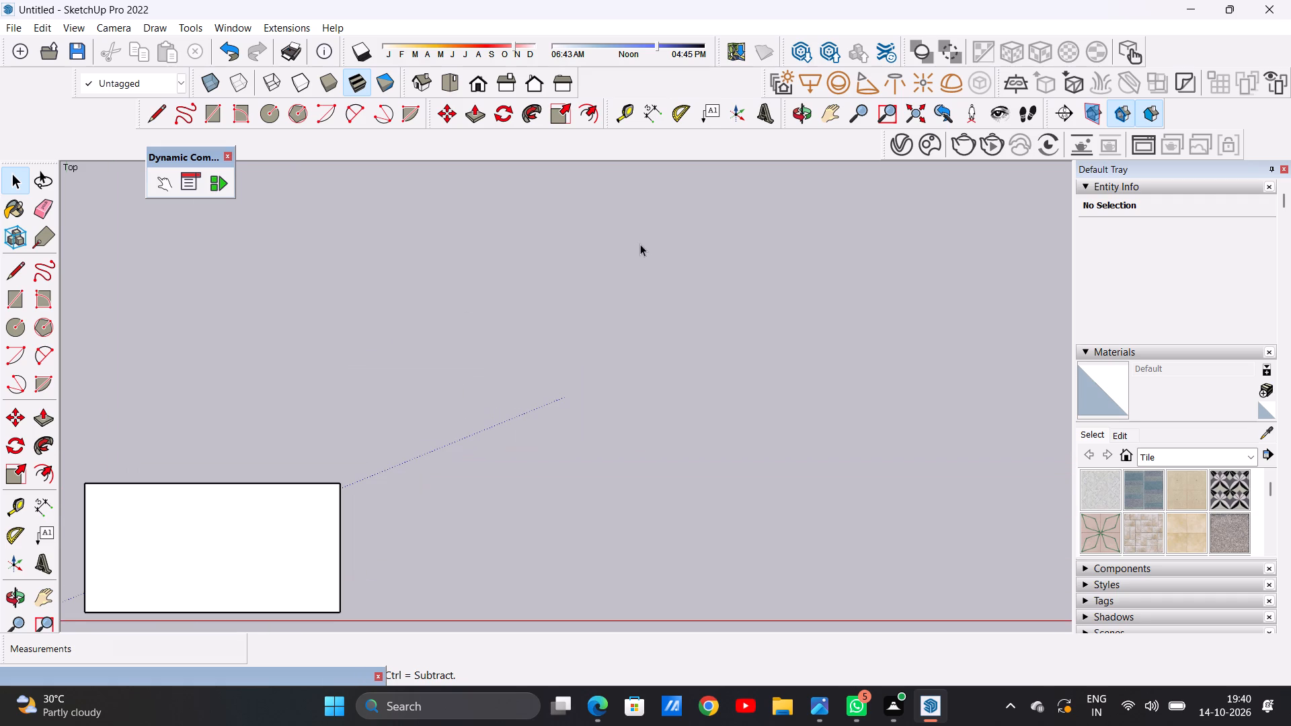
pyautogui.doubleClick(287, 544)
pyautogui.press('m')
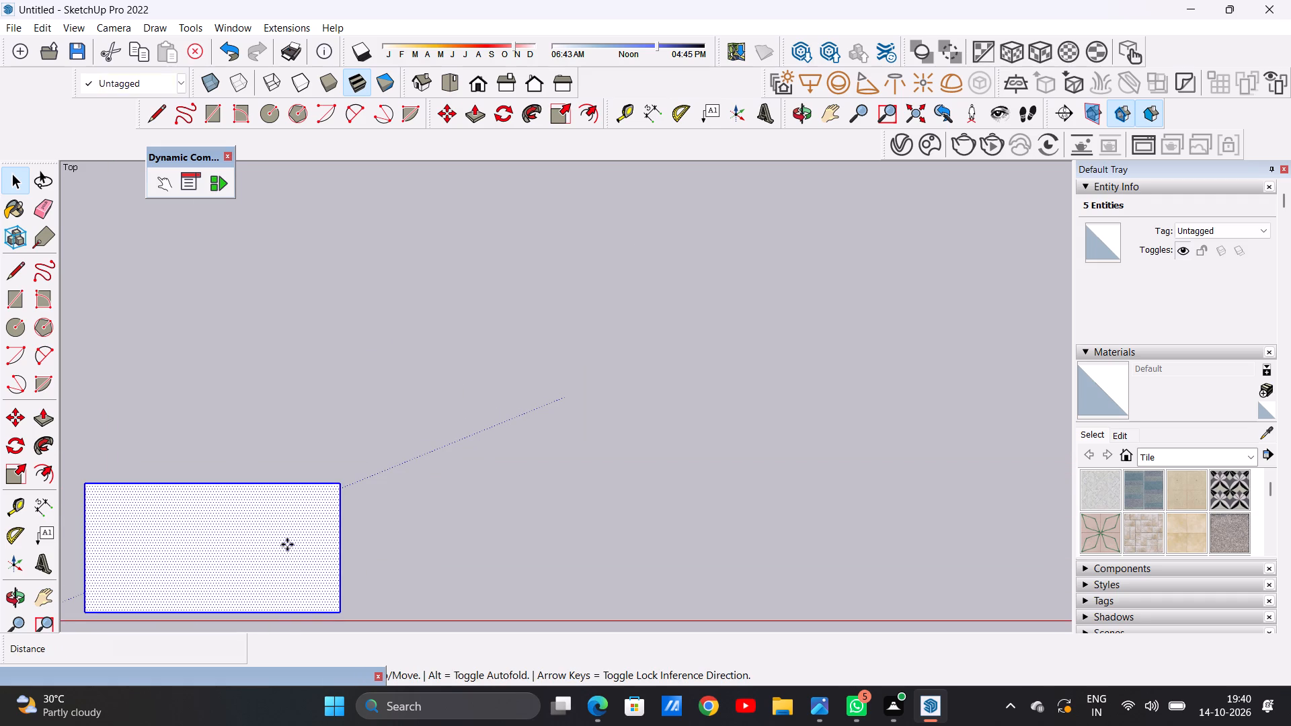
pyautogui.click(338, 481)
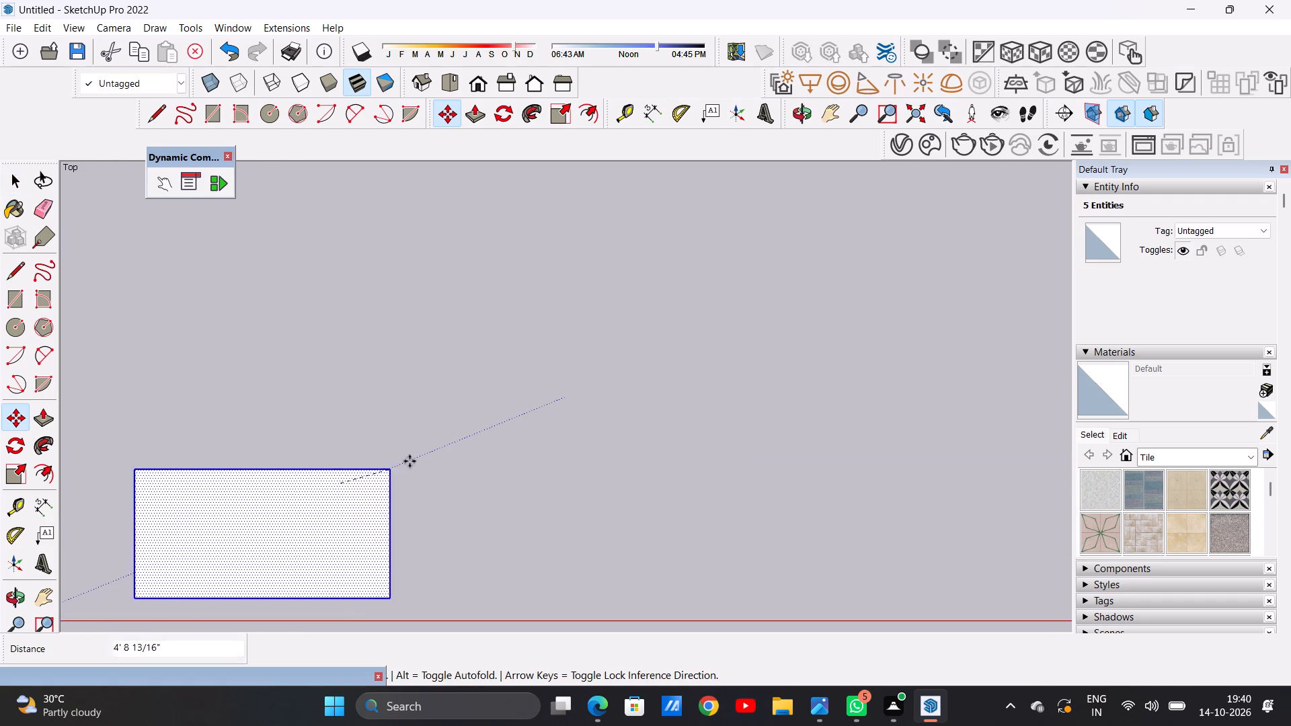
pyautogui.click(671, 330)
pyautogui.press('space')
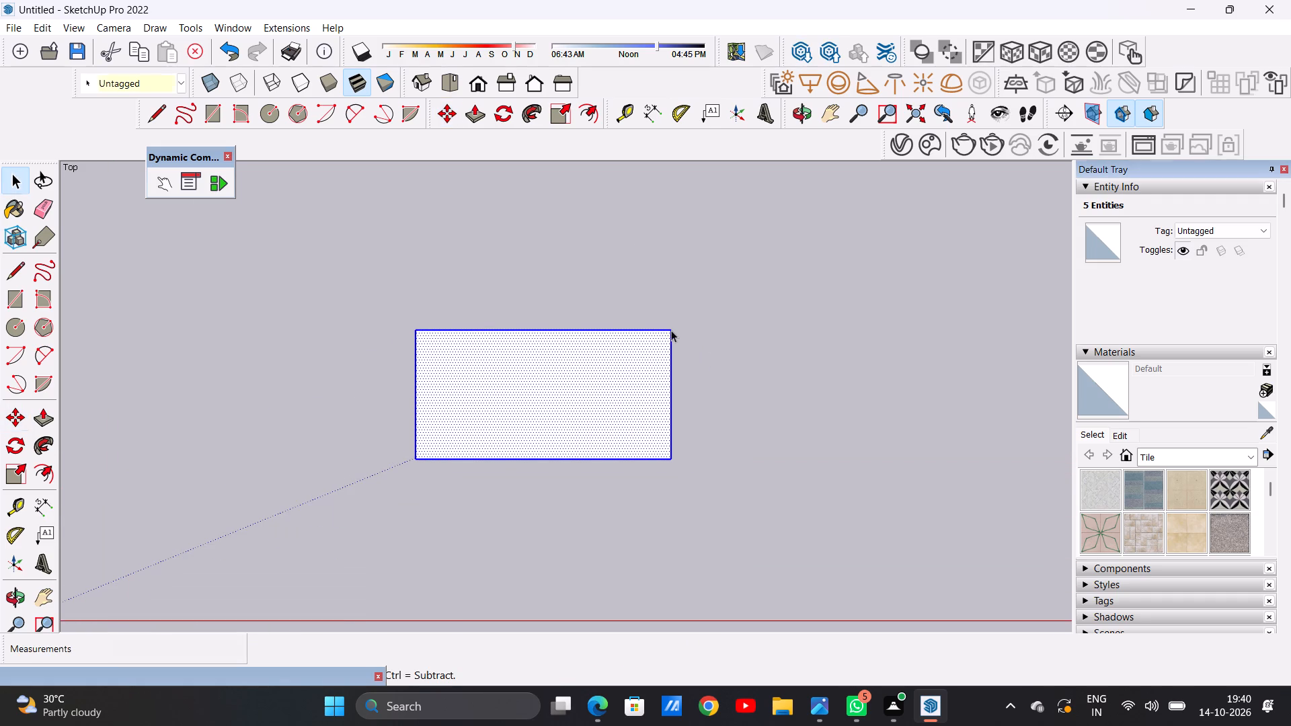
pyautogui.click(762, 345)
# Extend the rectangle about 4' 7" with an adjoining rectangle on its long edge farthest from the red axis, erasing the shared line.
pyautogui.scroll(3, 568, 378)
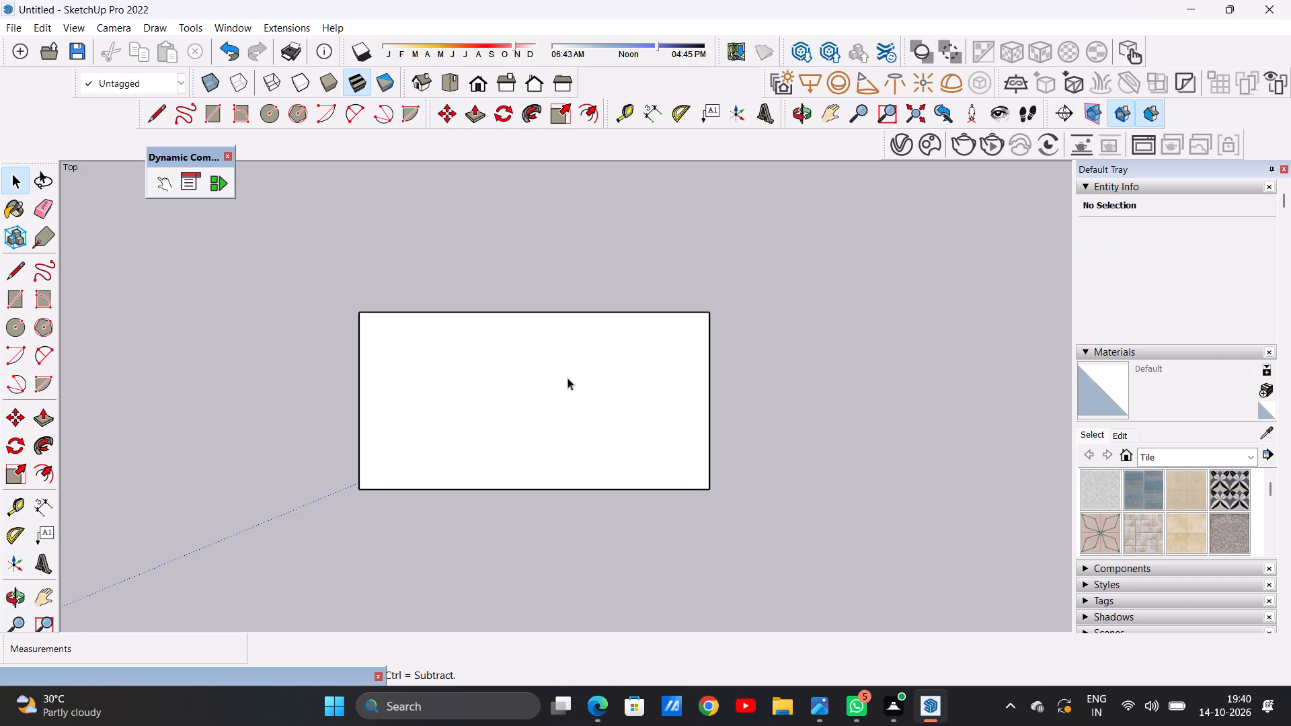
pyautogui.press('r')
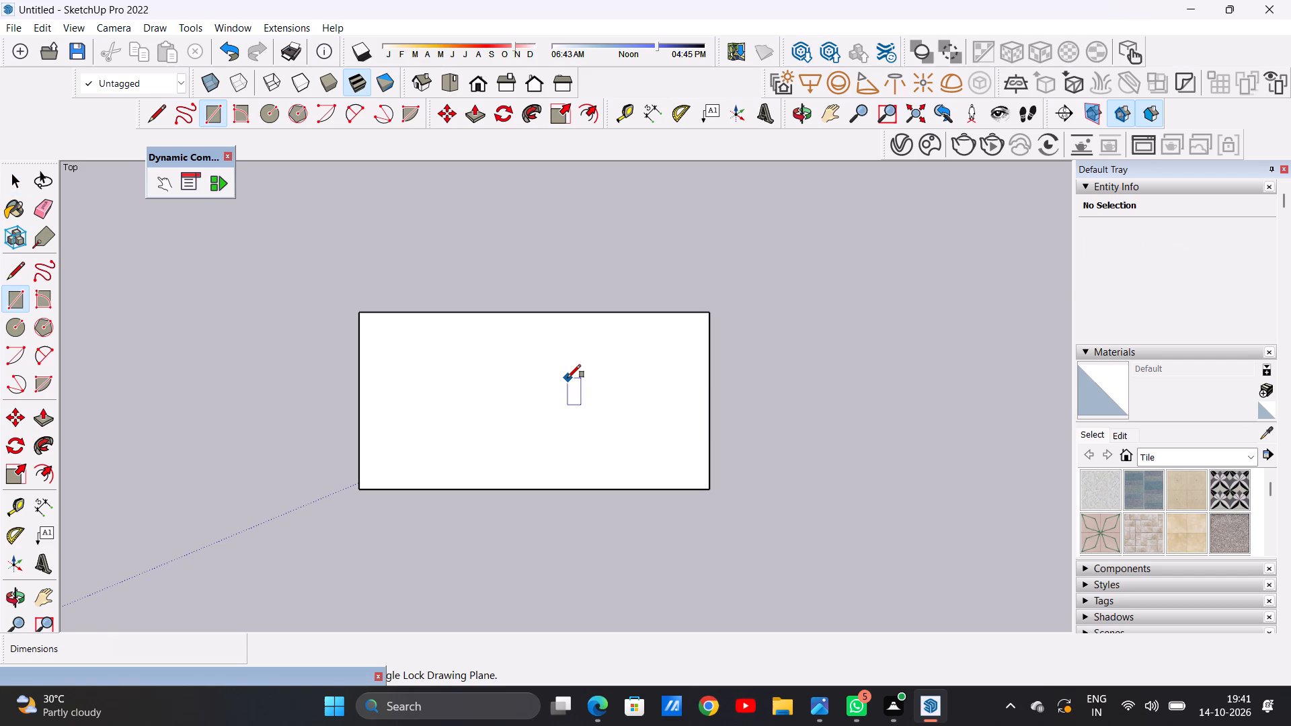
pyautogui.click(360, 317)
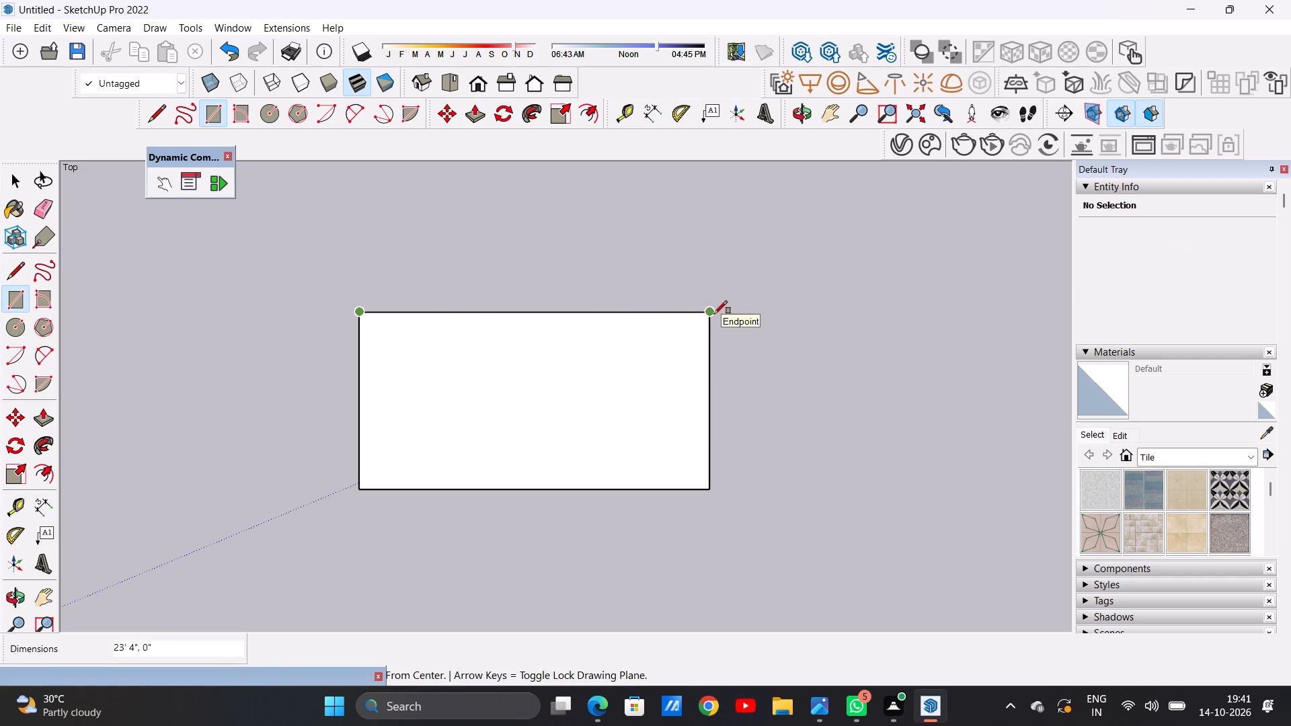
pyautogui.click(707, 314)
pyautogui.click(713, 243)
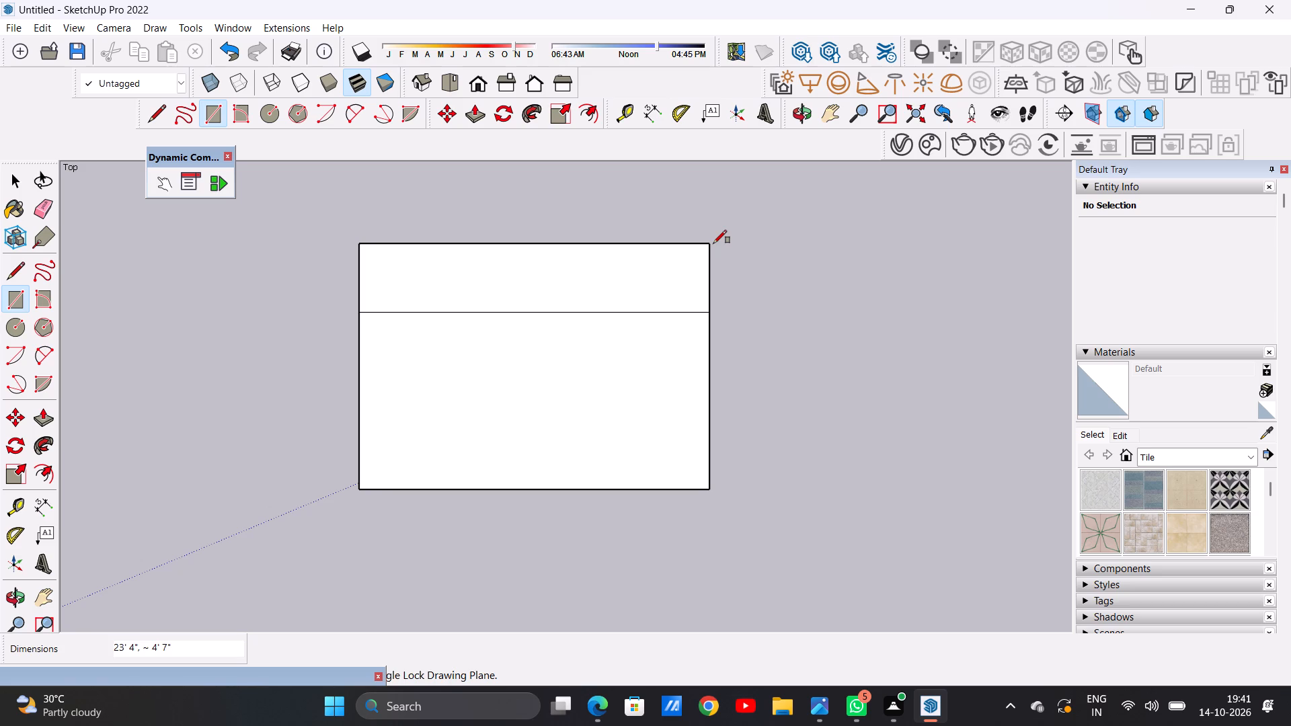
pyautogui.press('space')
pyautogui.write('E')
pyautogui.moveTo(658, 304); pyautogui.dragTo(652, 335)
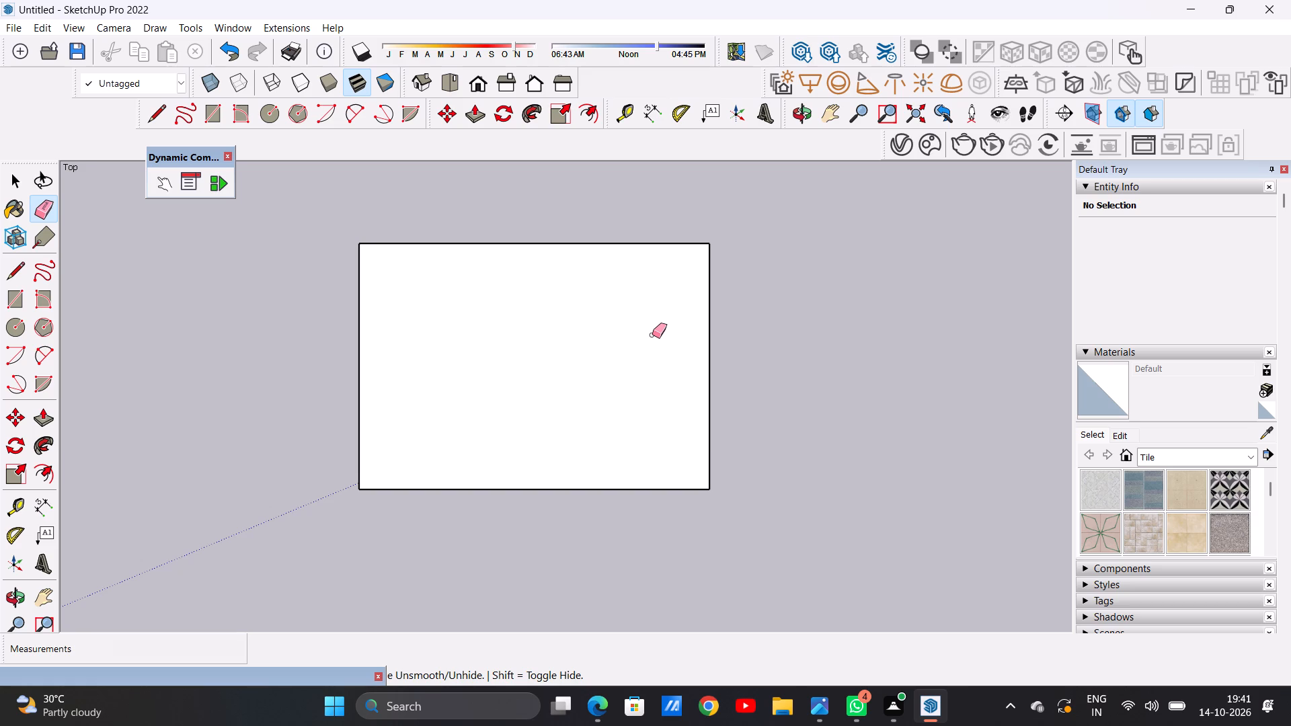
pyautogui.scroll(-5, 543, 379)
pyautogui.press('space')
# Extend the shape about 5' 11" with an adjoining rectangle on its short edge farthest from the green axis, erasing the shared line.
pyautogui.press('r')
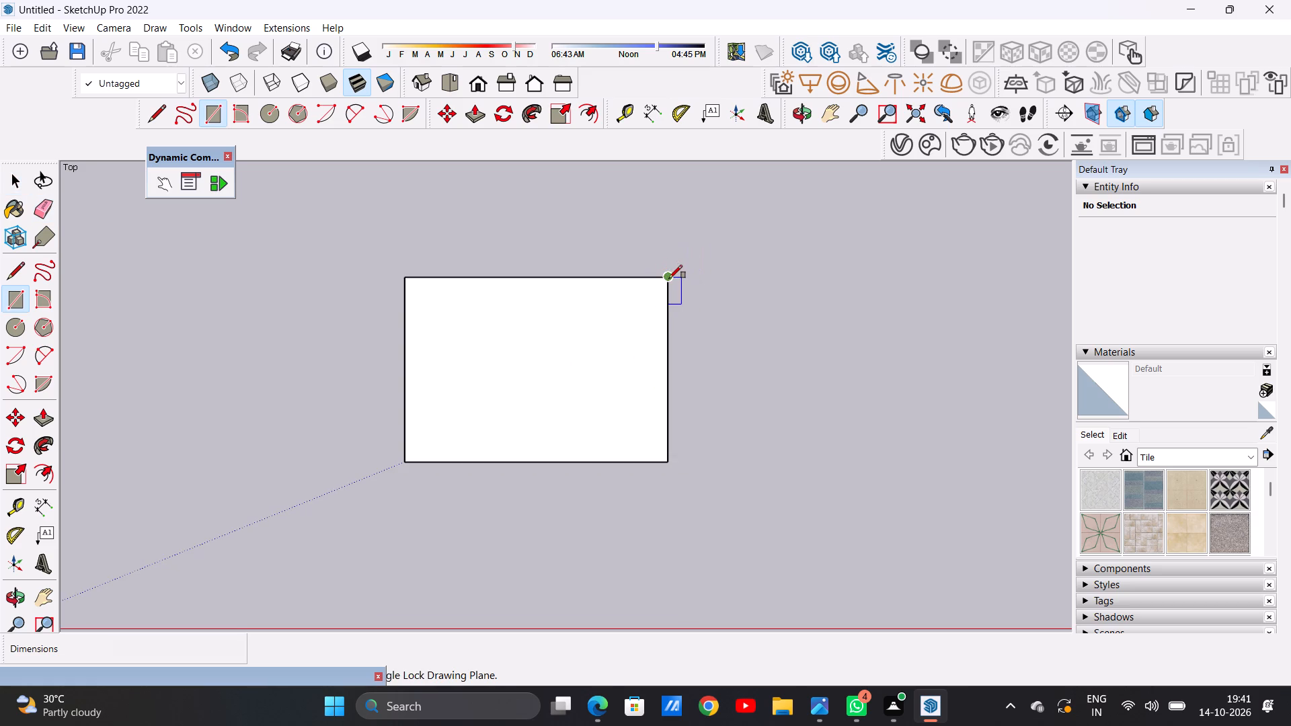
pyautogui.click(670, 278)
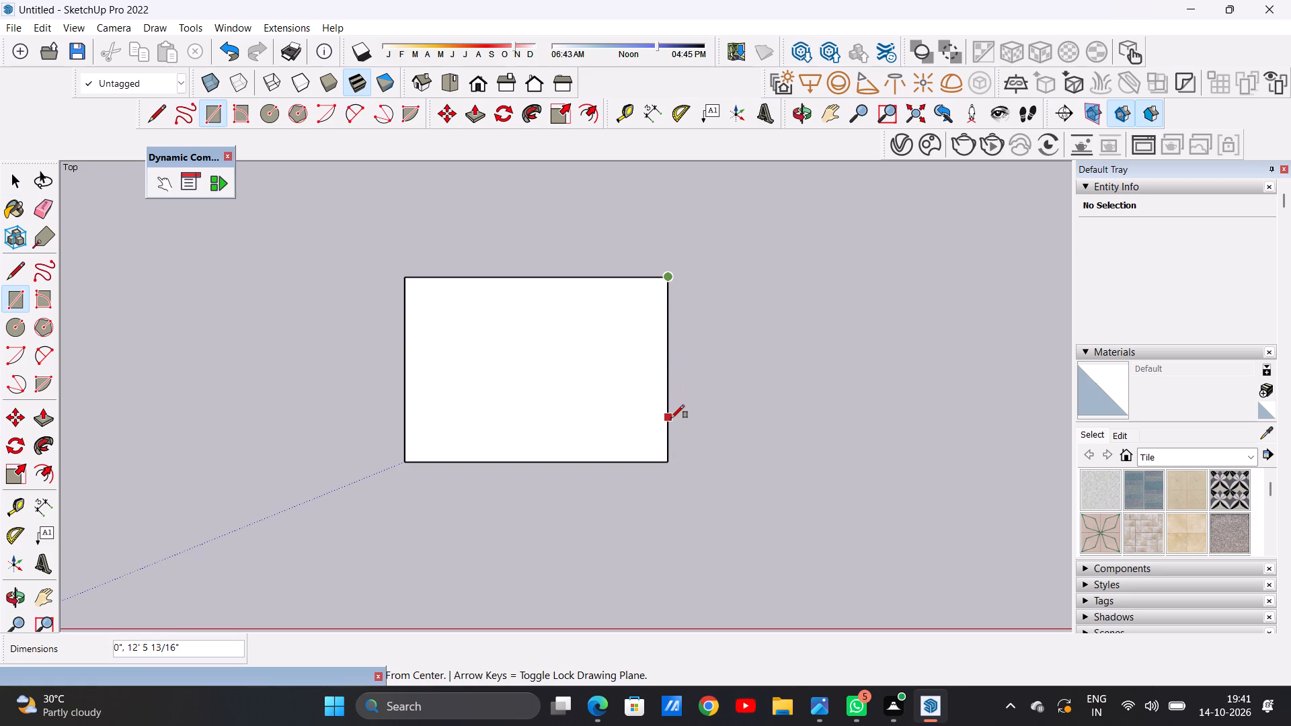
pyautogui.click(670, 460)
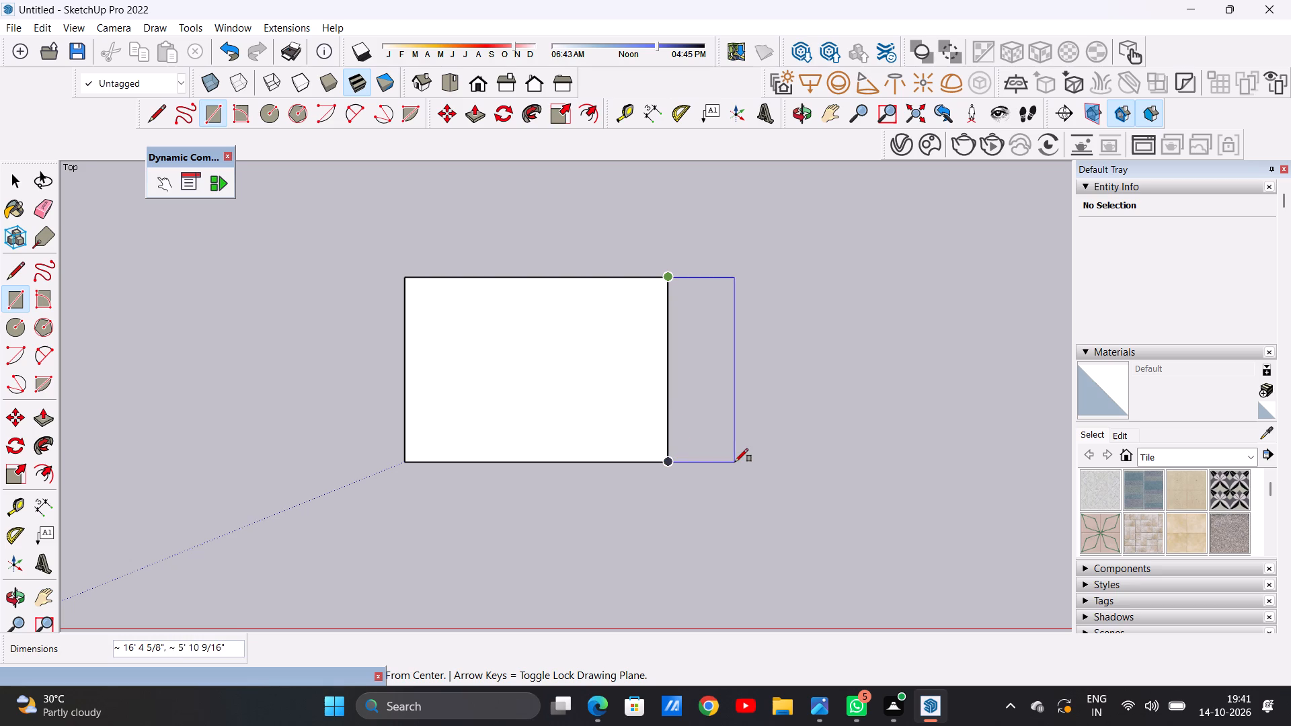
pyautogui.click(735, 462)
pyautogui.press('space')
pyautogui.write('E')
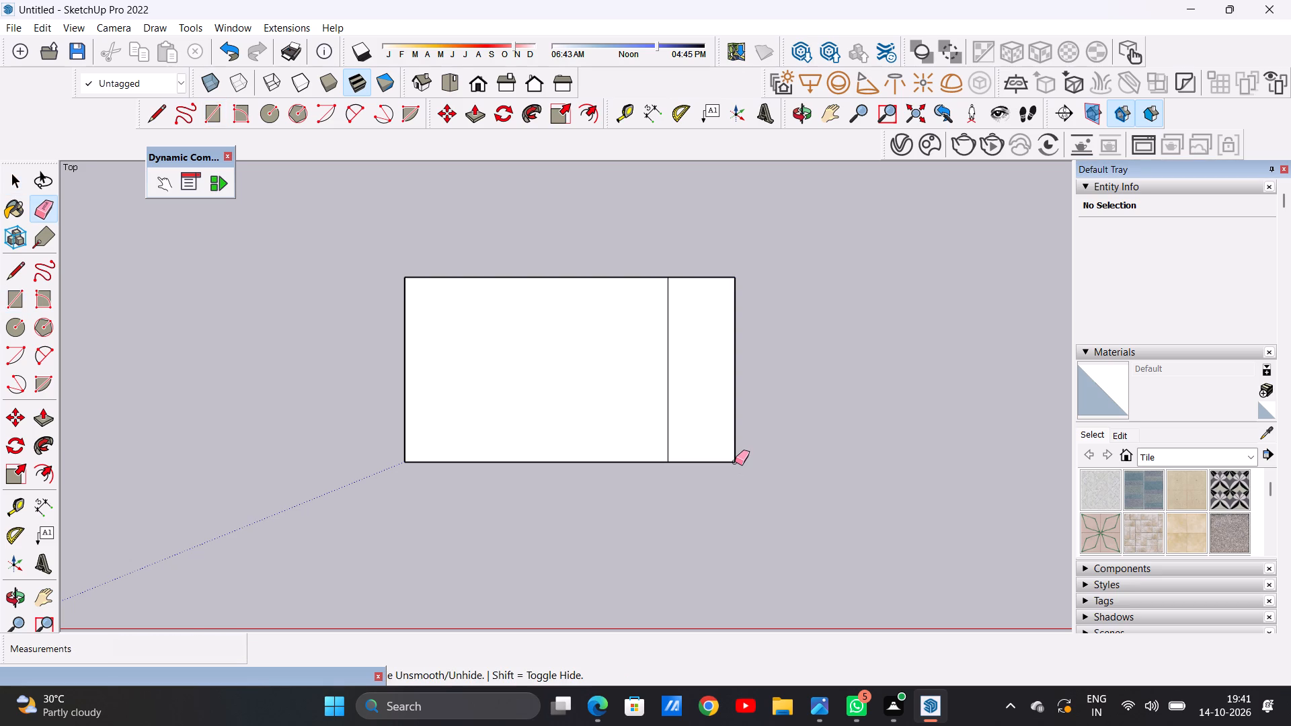
pyautogui.scroll(5, 676, 403)
pyautogui.scroll(-1, 676, 401)
pyautogui.moveTo(629, 384); pyautogui.dragTo(662, 384)
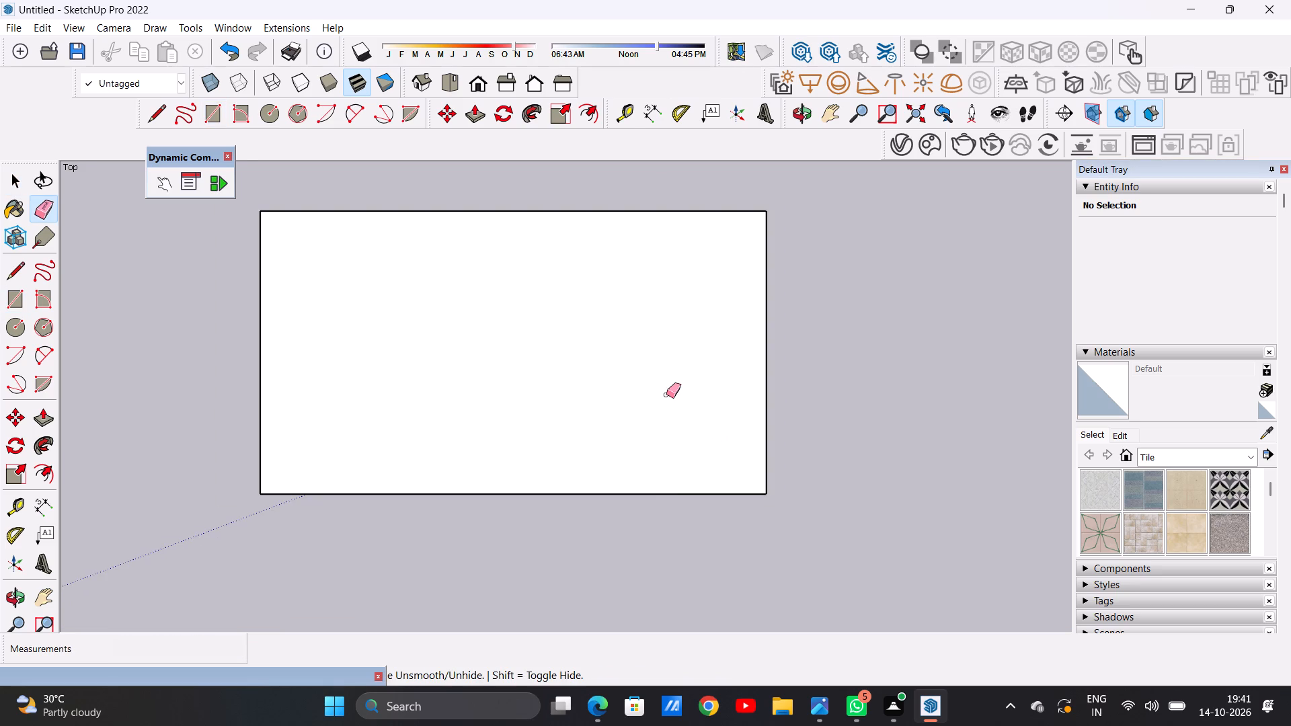
pyautogui.scroll(-6, 667, 410)
pyautogui.scroll(4, 688, 382)
pyautogui.press('space')
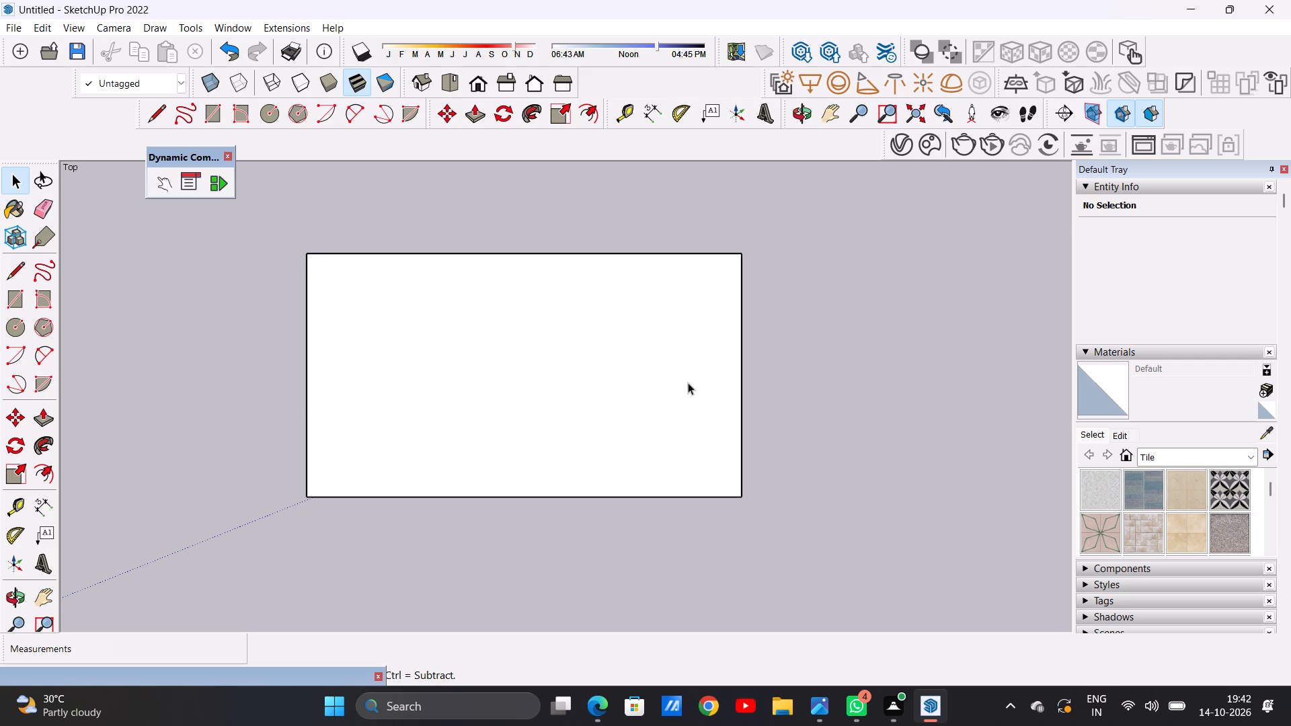
# Examine the enlarged rectangular face from the top and from an angled 3D view.
pyautogui.scroll(-6, 596, 426)
pyautogui.scroll(4, 591, 430)
pyautogui.scroll(-10, 587, 439)
pyautogui.scroll(4, 594, 423)
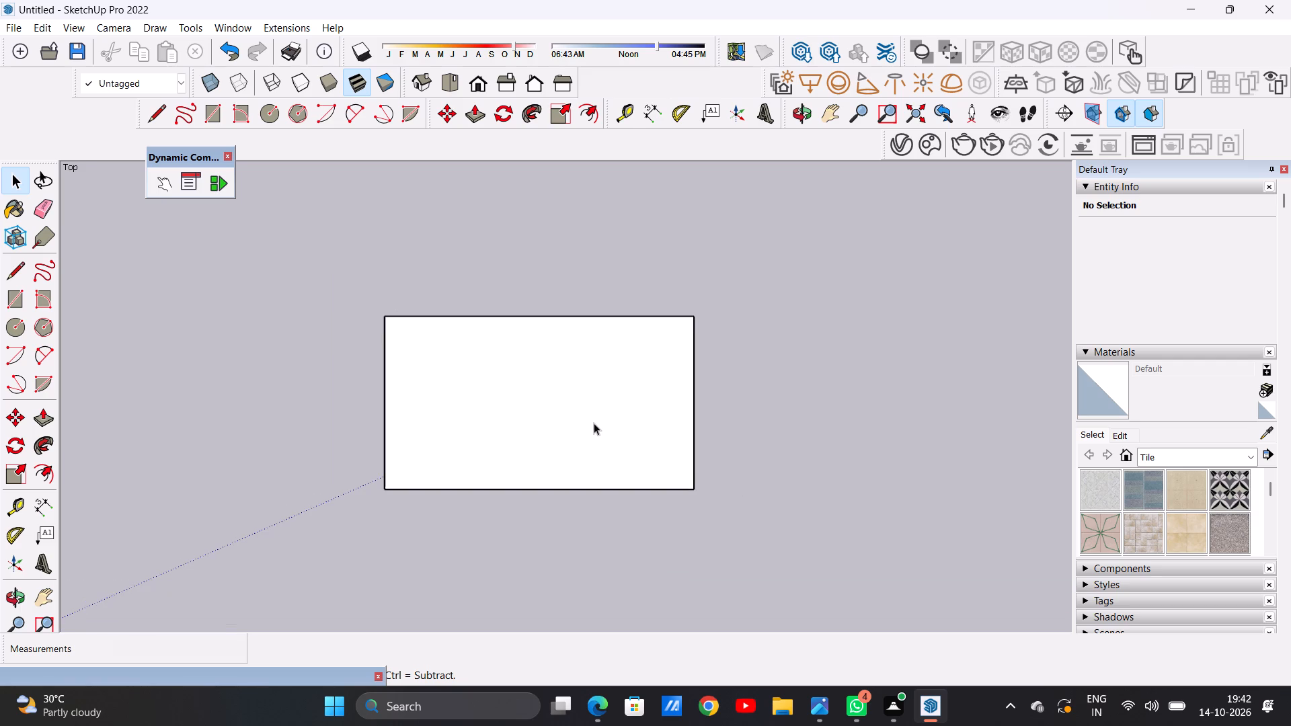
pyautogui.press('space')
pyautogui.scroll(-4, 594, 423)
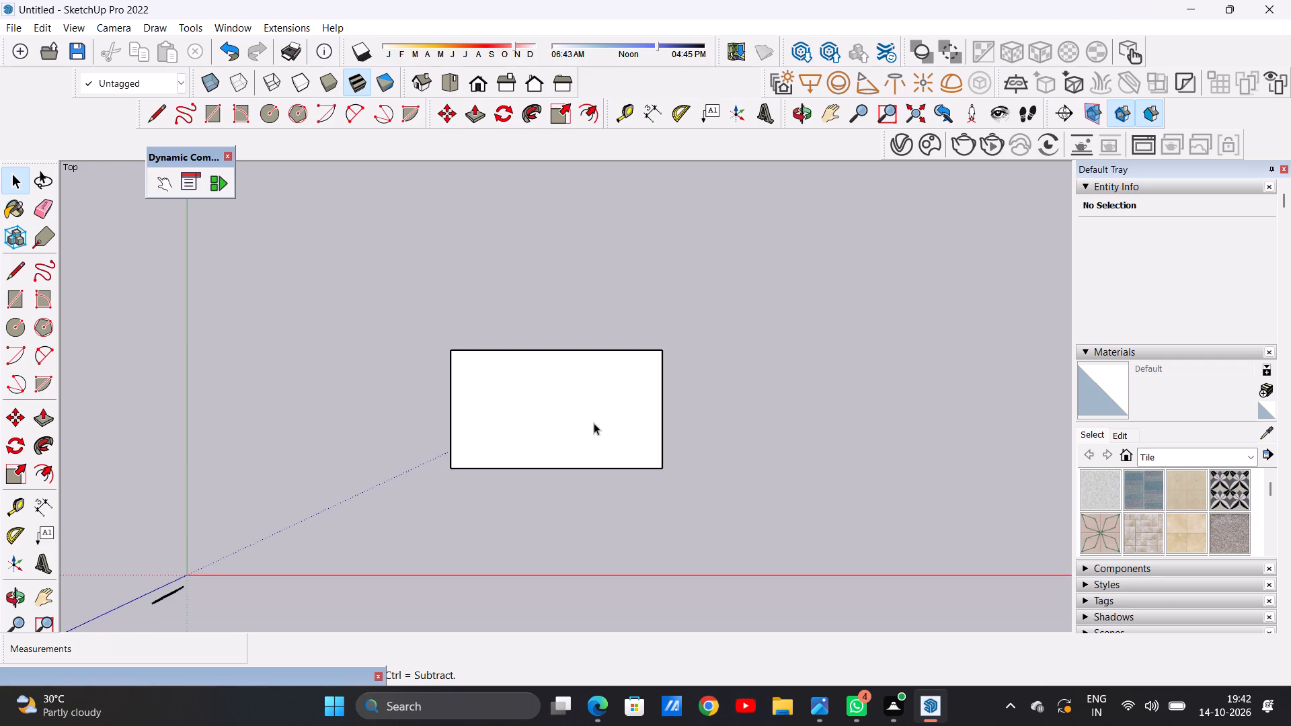
pyautogui.scroll(-6, 575, 427)
pyautogui.moveTo(608, 476); pyautogui.dragTo(615, 300, button='middle')
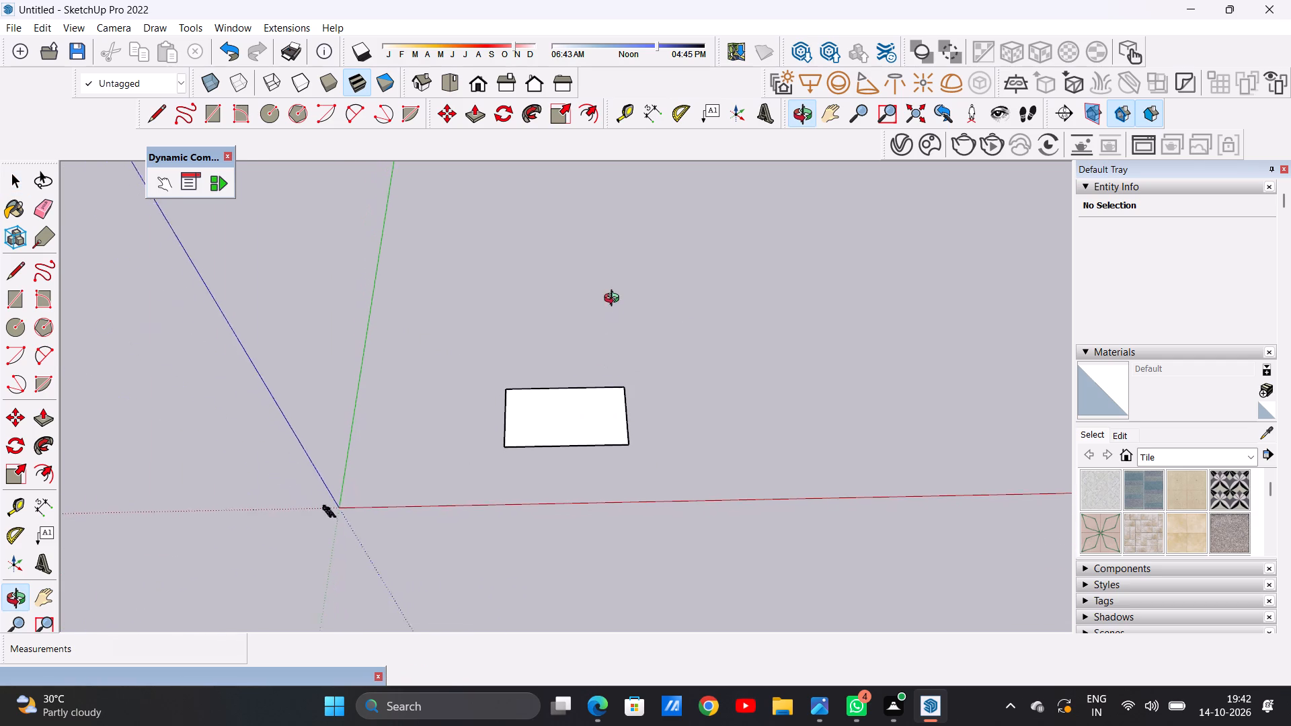
pyautogui.moveTo(615, 300); pyautogui.dragTo(615, 297, button='middle')
pyautogui.scroll(7, 615, 432)
pyautogui.moveTo(606, 462); pyautogui.dragTo(604, 426, button='middle')
pyautogui.scroll(2, 604, 426)
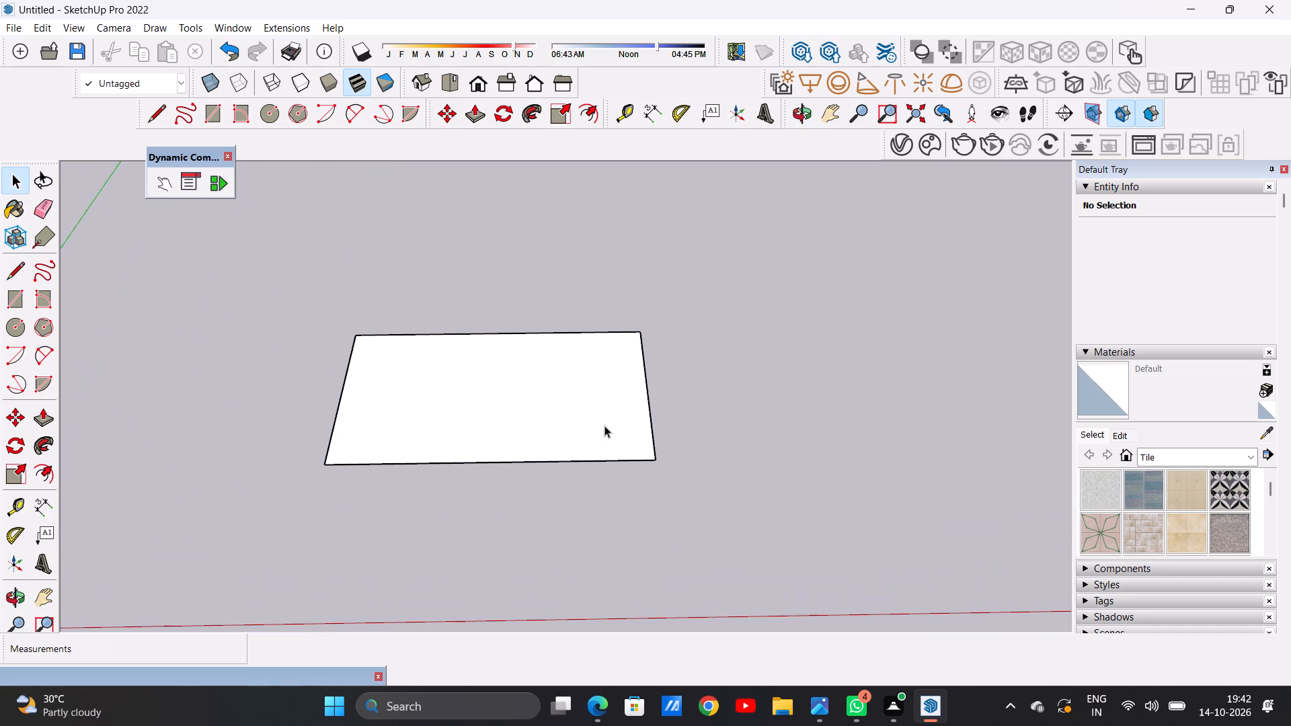
# Push/Pull the rectangular face up 9" to form a base slab.
pyautogui.press('p')
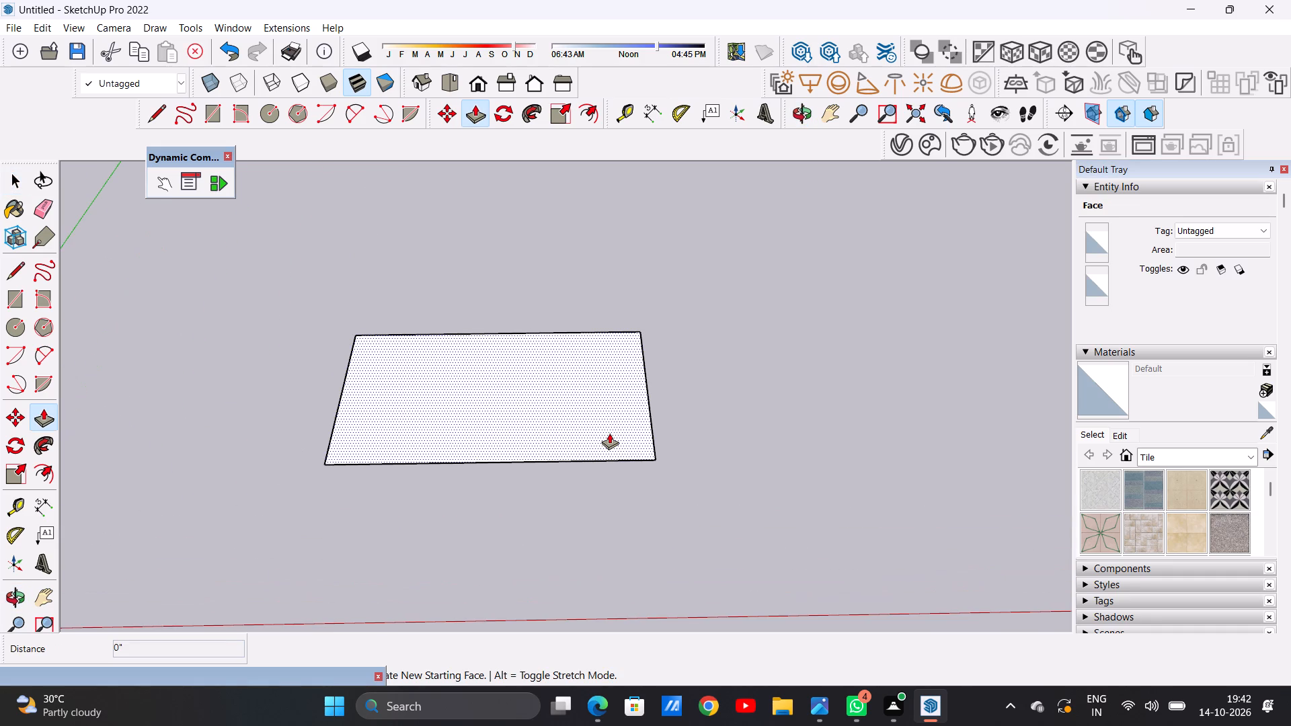
pyautogui.click(609, 433)
pyautogui.moveTo(626, 434); pyautogui.dragTo(643, 399, button='middle')
pyautogui.write('9"')
pyautogui.press('Return')
pyautogui.press('space')
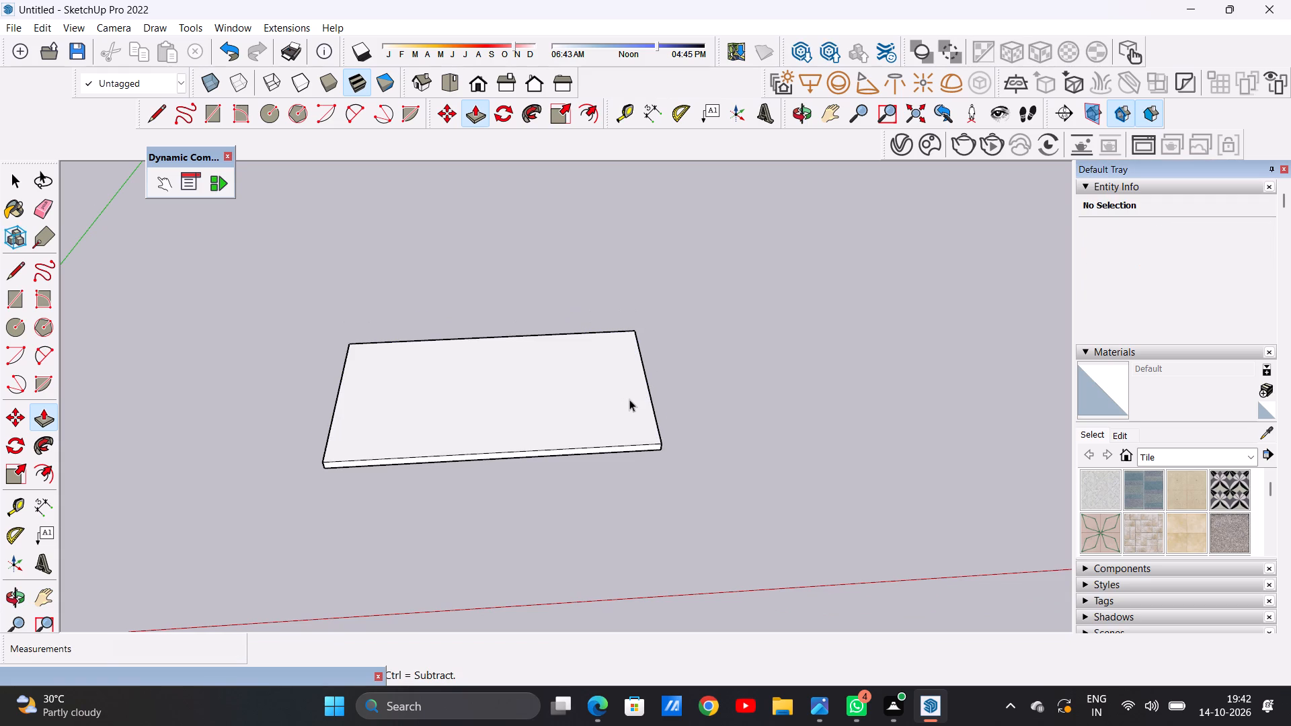
# Examine the base slab's top face and thin side faces from several angles and distances.
pyautogui.scroll(1, 526, 452)
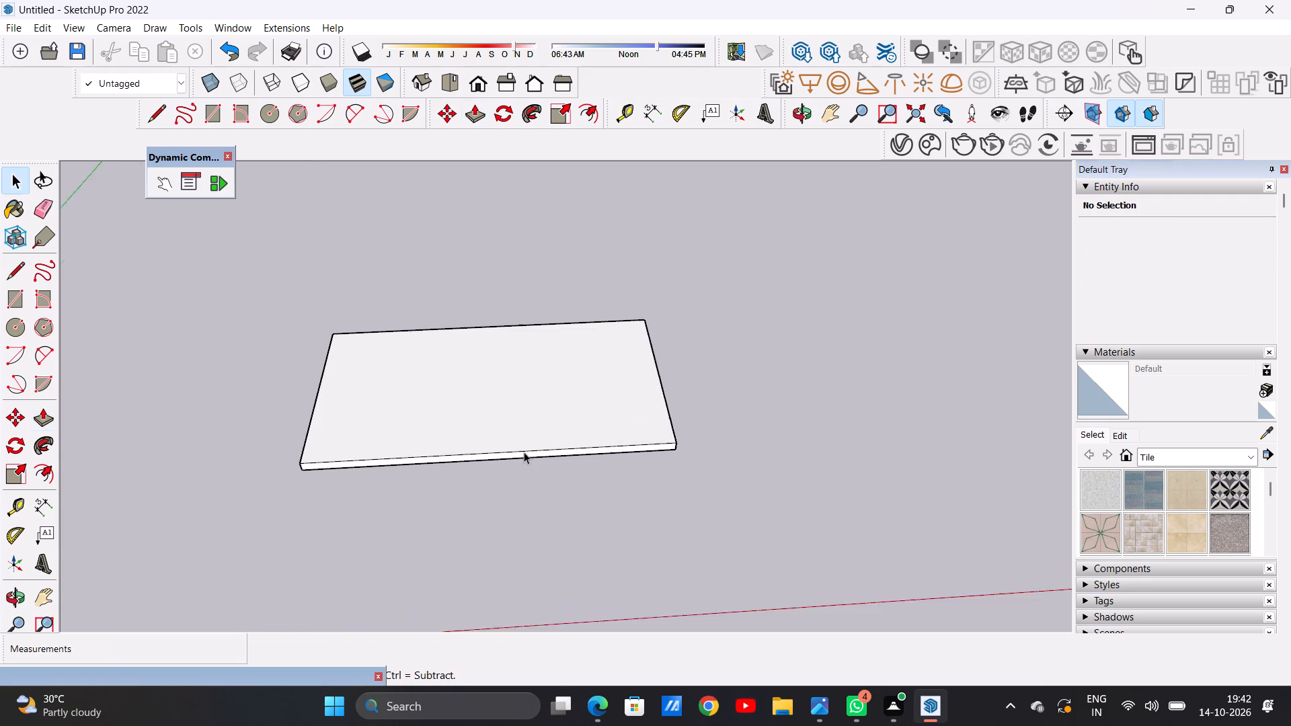
pyautogui.scroll(4, 524, 452)
pyautogui.scroll(-6, 714, 425)
pyautogui.scroll(5, 695, 415)
pyautogui.moveTo(725, 417); pyautogui.dragTo(719, 417, button='middle')
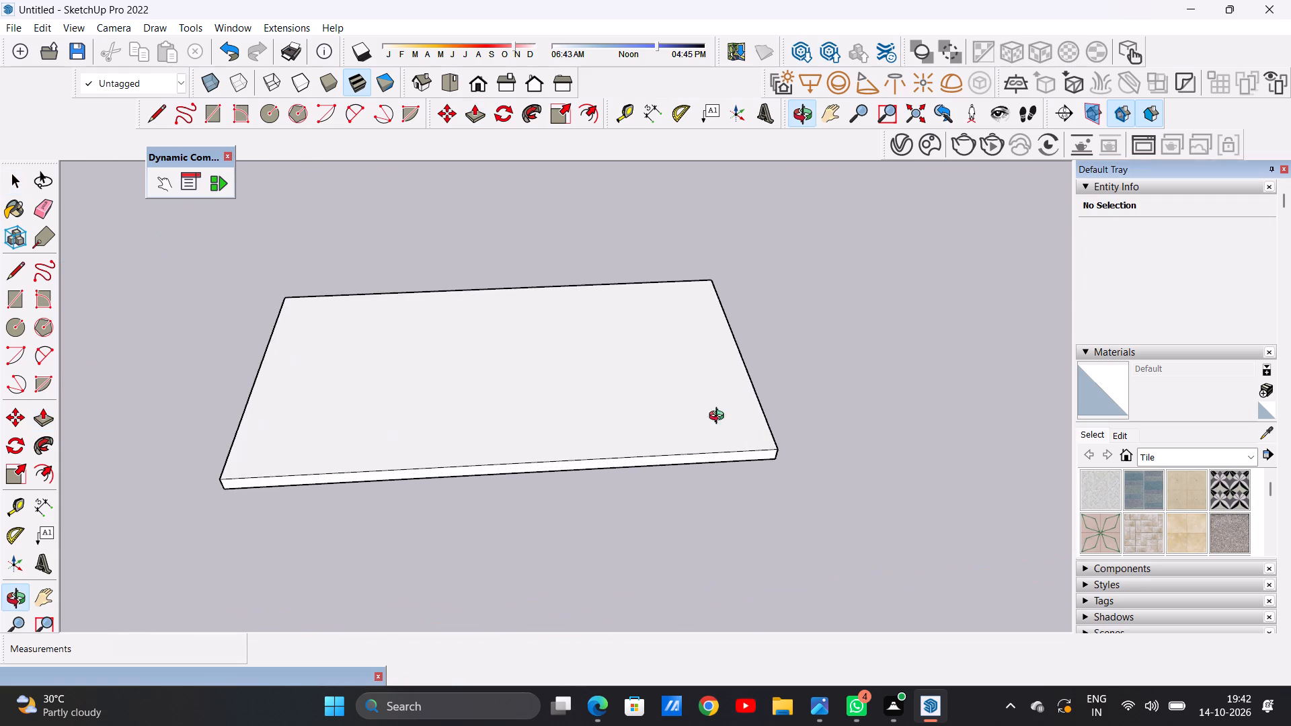
pyautogui.moveTo(719, 417); pyautogui.dragTo(682, 466, button='middle')
pyautogui.scroll(-3, 685, 480)
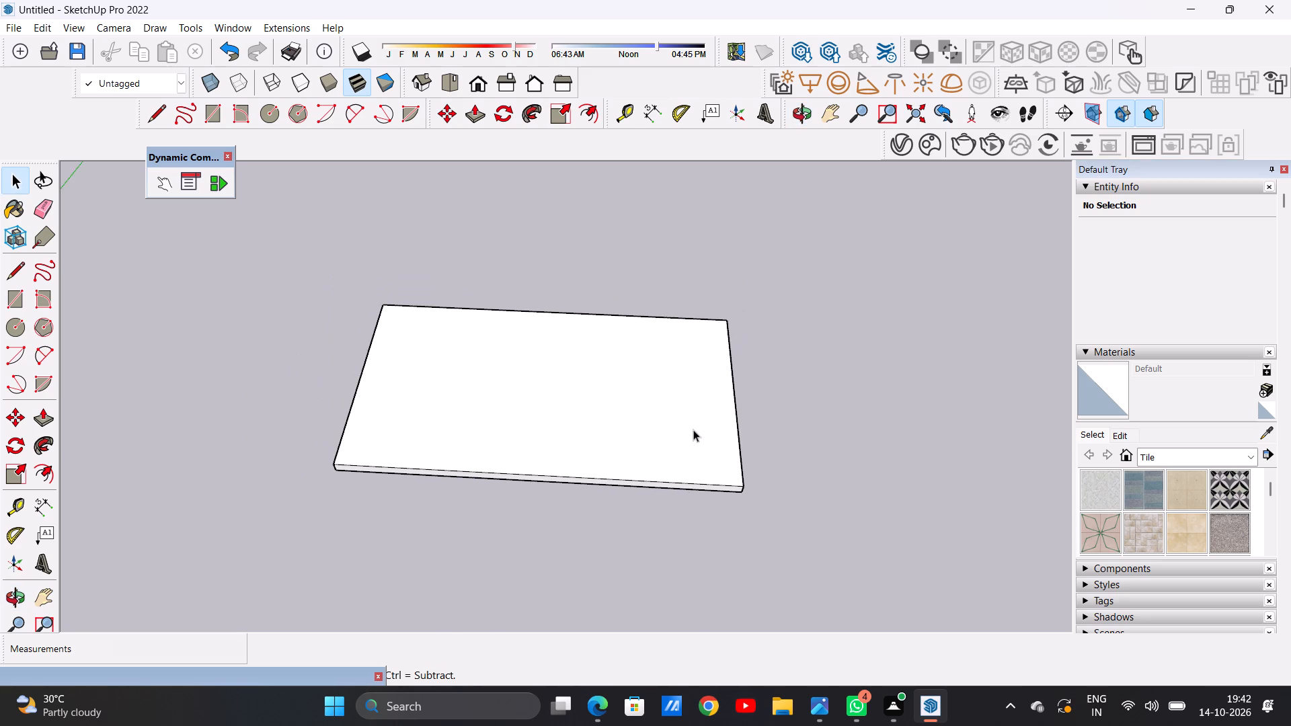
pyautogui.scroll(2, 696, 415)
pyautogui.scroll(-8, 662, 411)
pyautogui.scroll(3, 660, 362)
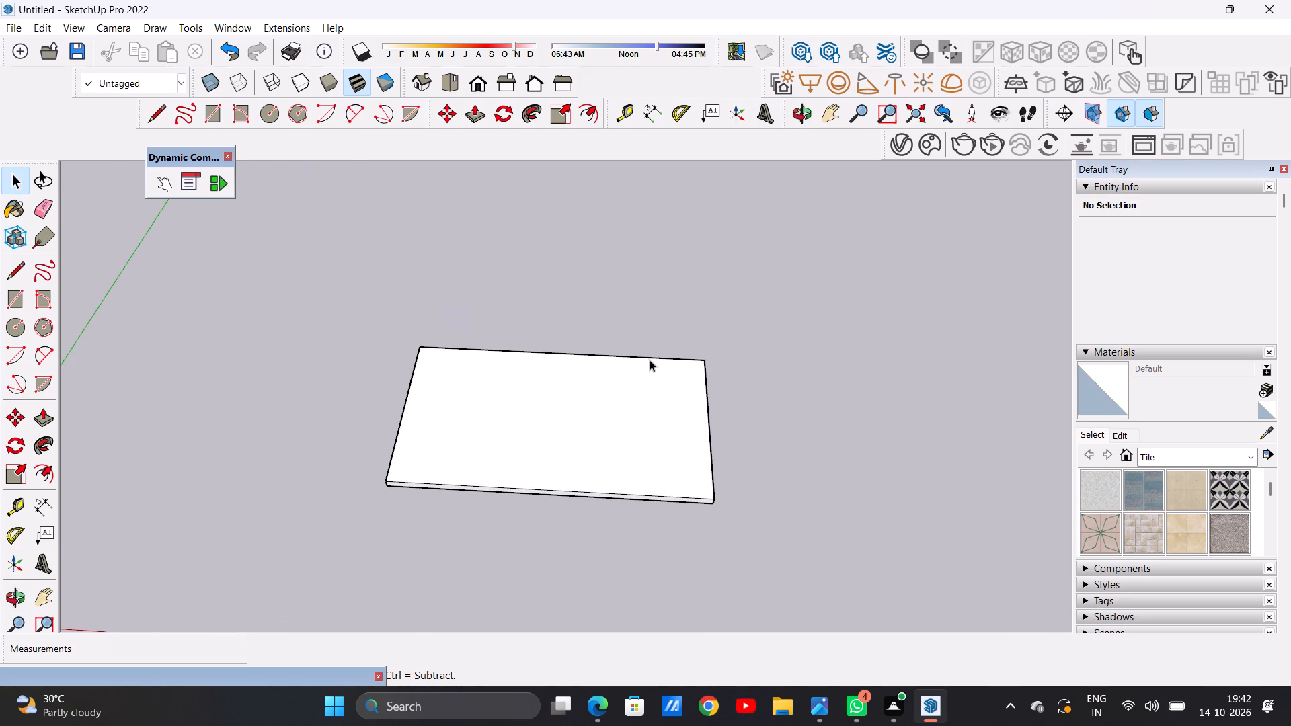
pyautogui.moveTo(655, 378); pyautogui.dragTo(676, 469, button='middle')
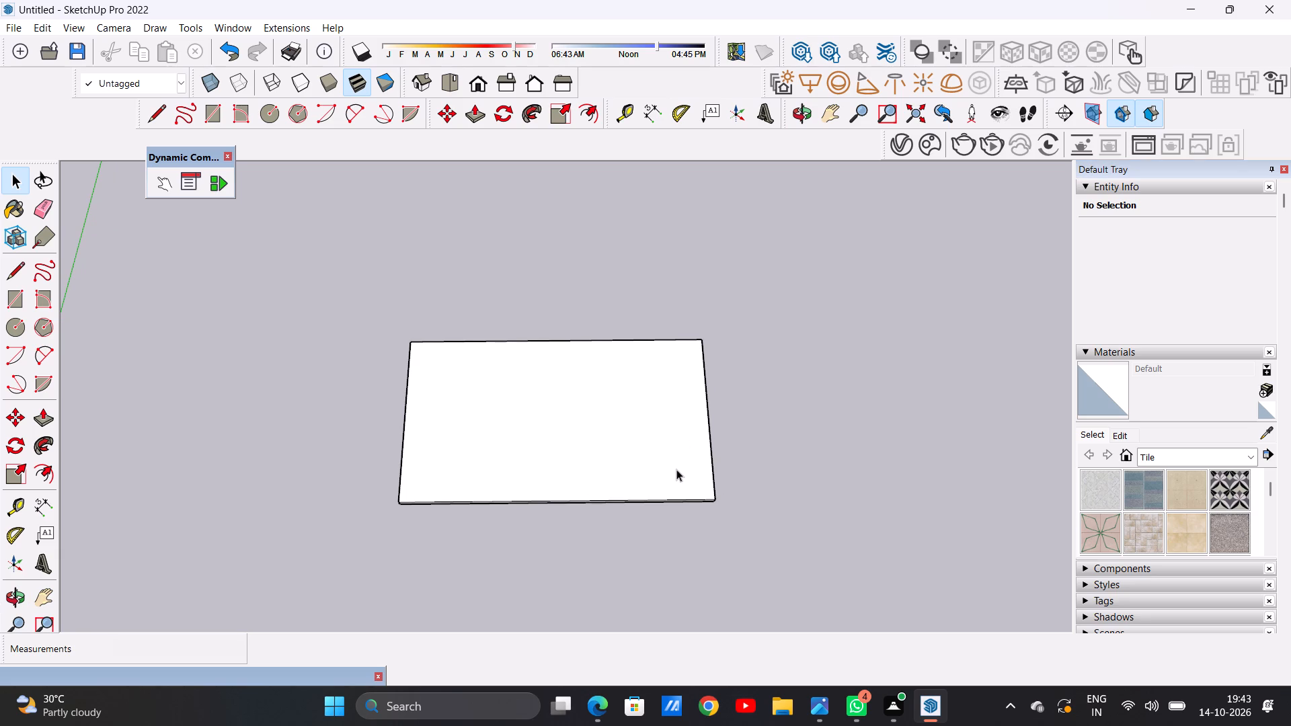
pyautogui.scroll(-18, 676, 469)
pyautogui.scroll(3, 694, 441)
pyautogui.scroll(-1, 694, 441)
pyautogui.scroll(2, 694, 441)
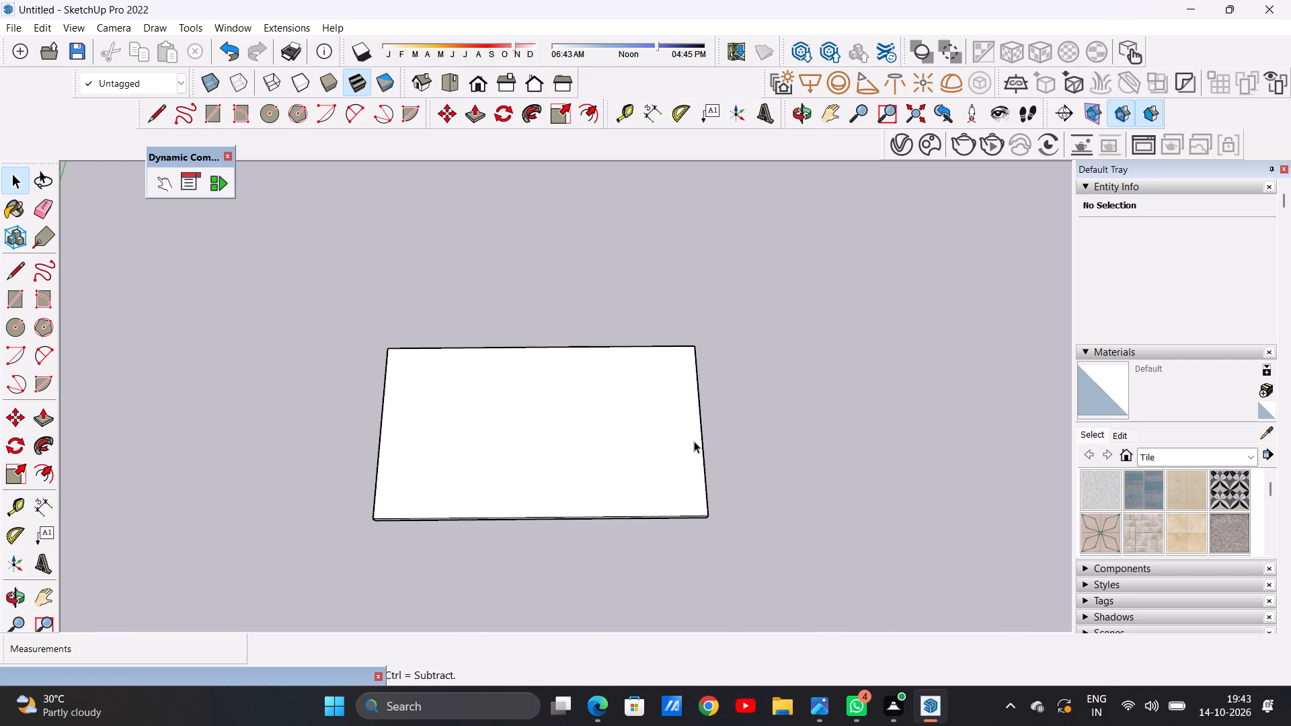
# Offset the slab's top face outline inward by about 1' 2 1/4".
pyautogui.write('OF')
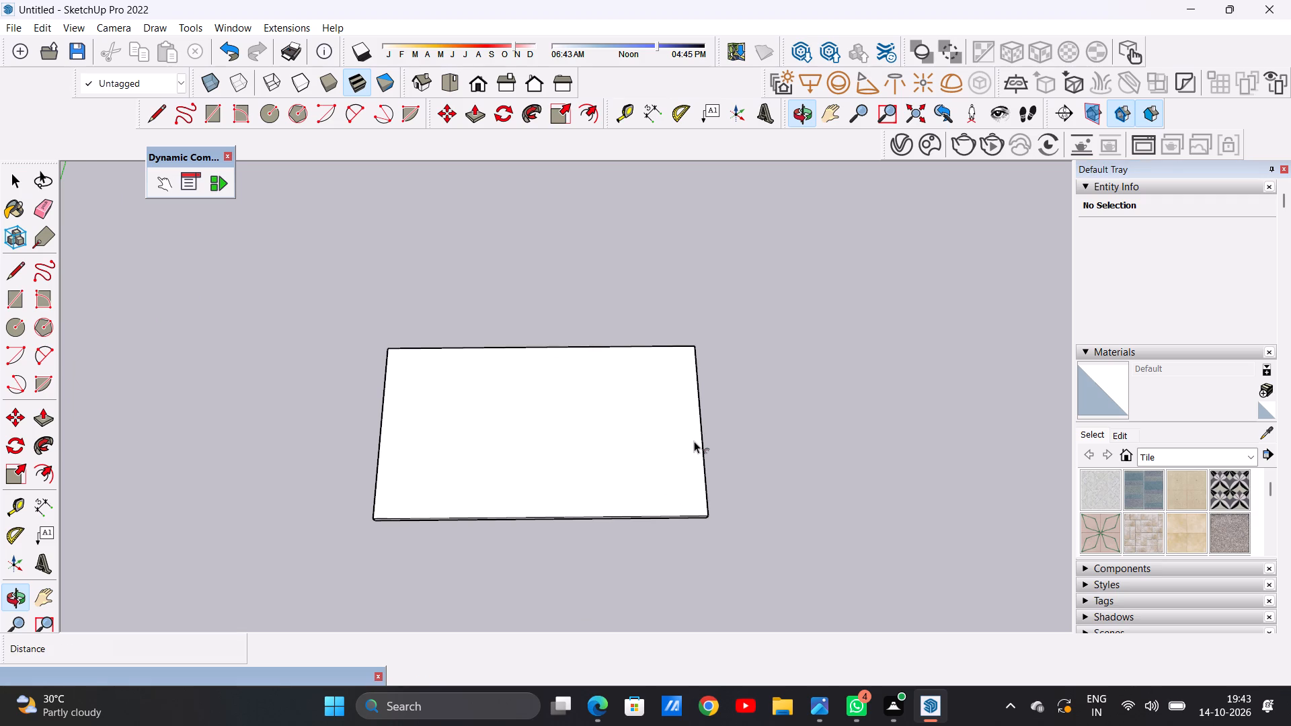
pyautogui.click(510, 358)
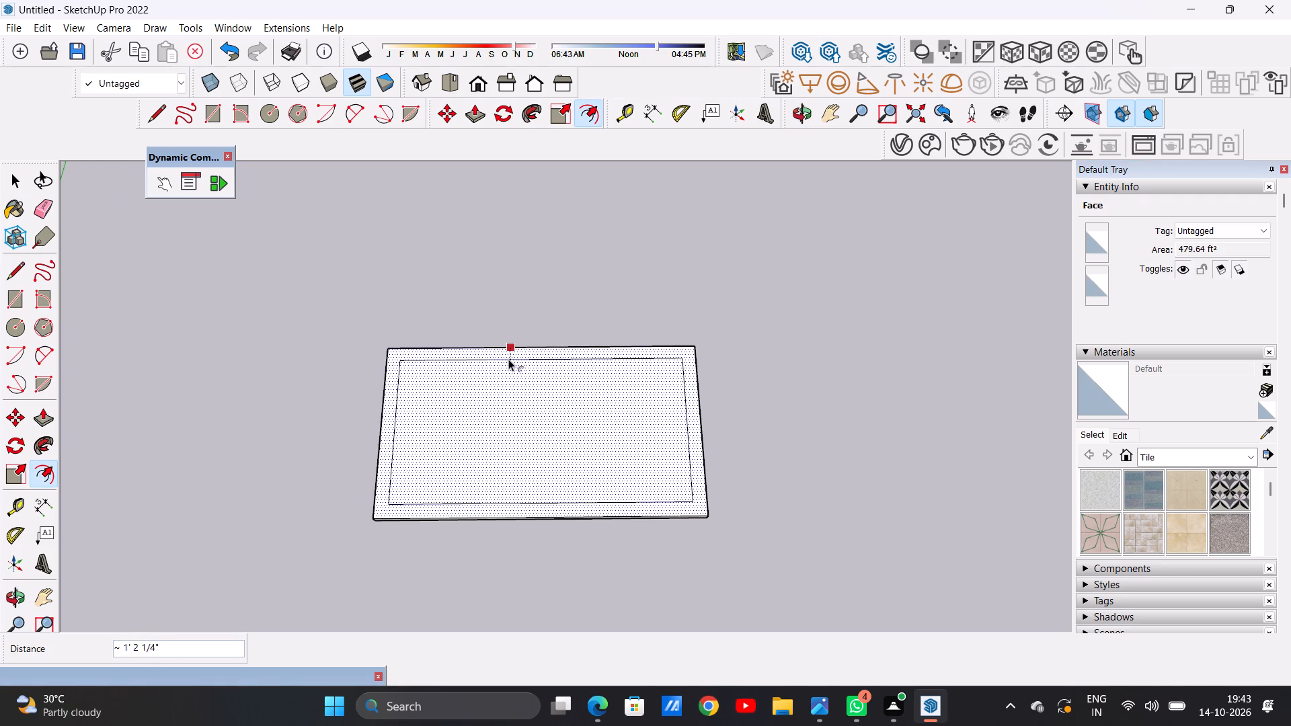
pyautogui.click(508, 359)
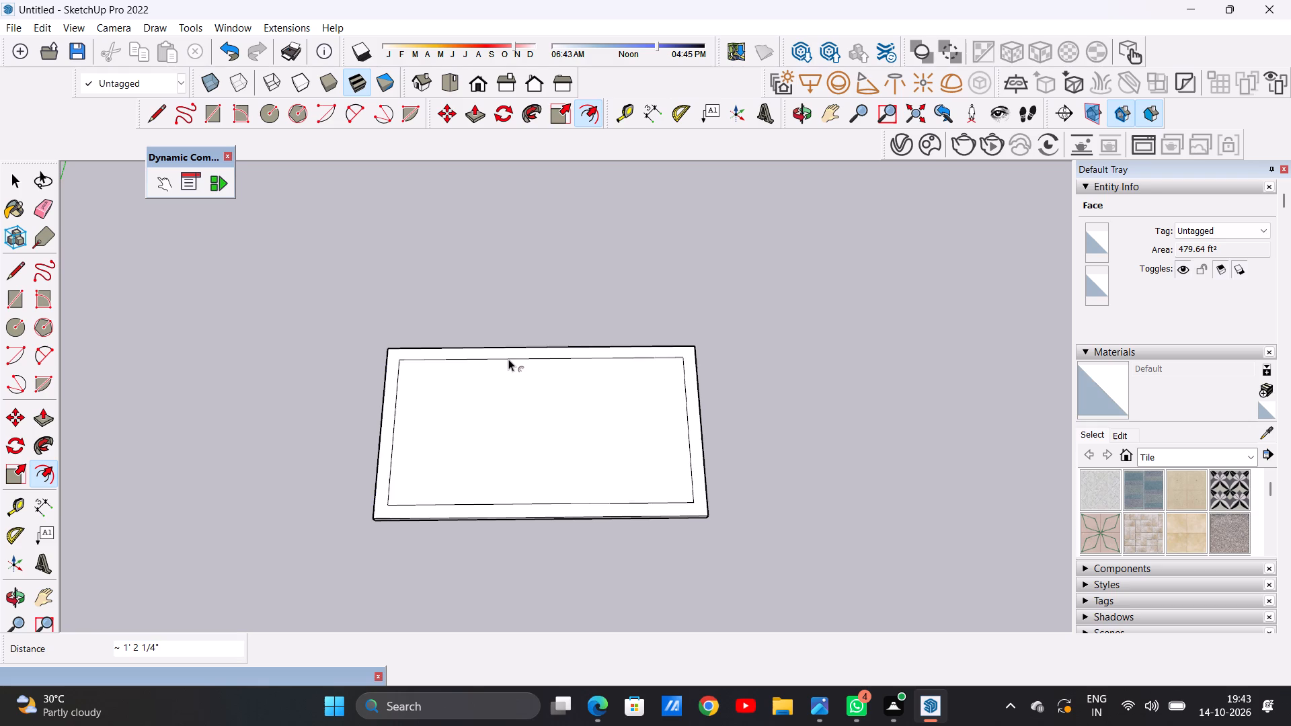
pyautogui.press('space')
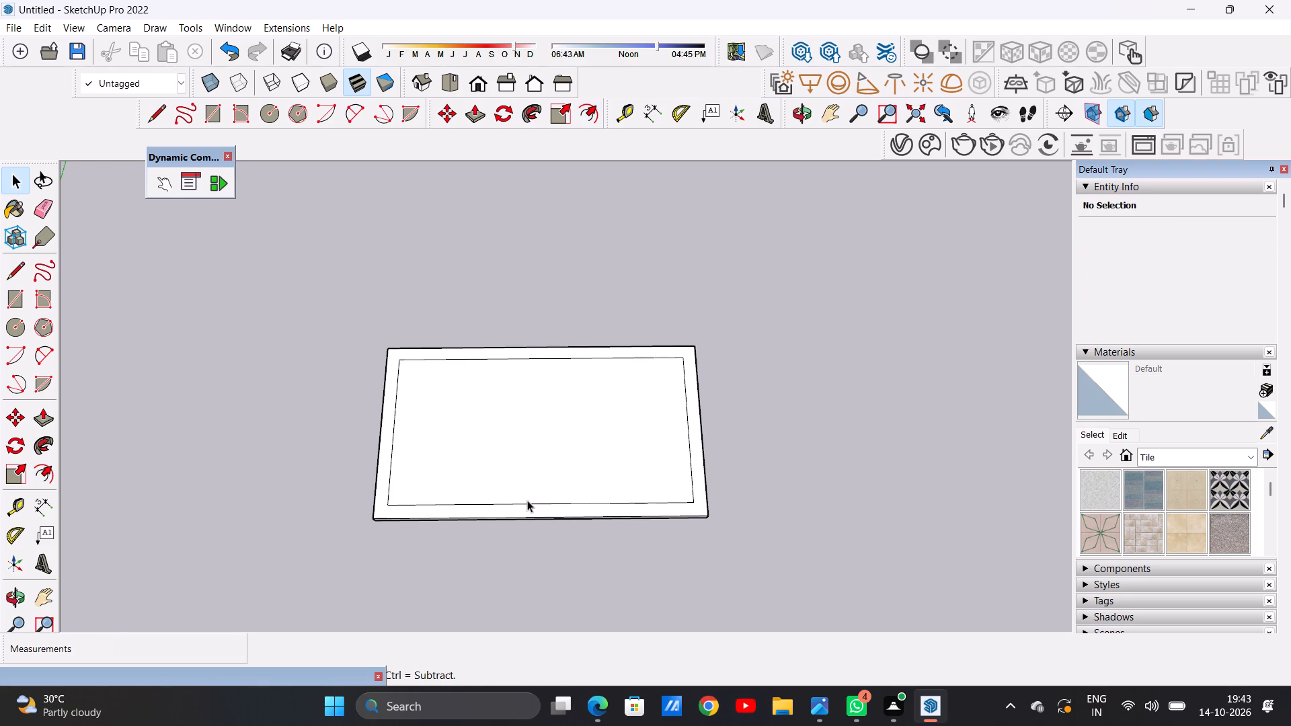
# Draw two lines, each about 1' 2 1/4", extending the inner rectangle's long front edge to the slab's outer side edges.
pyautogui.scroll(-4, 531, 500)
pyautogui.scroll(4, 517, 506)
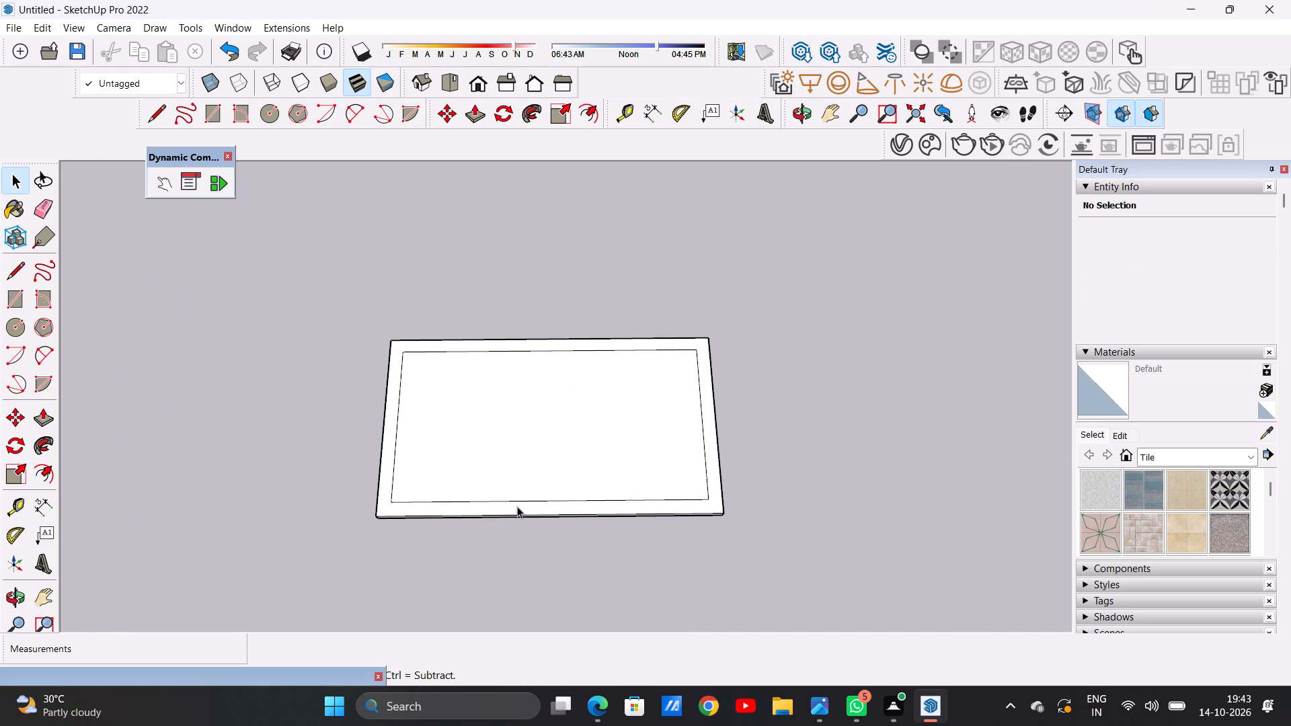
pyautogui.scroll(2, 522, 506)
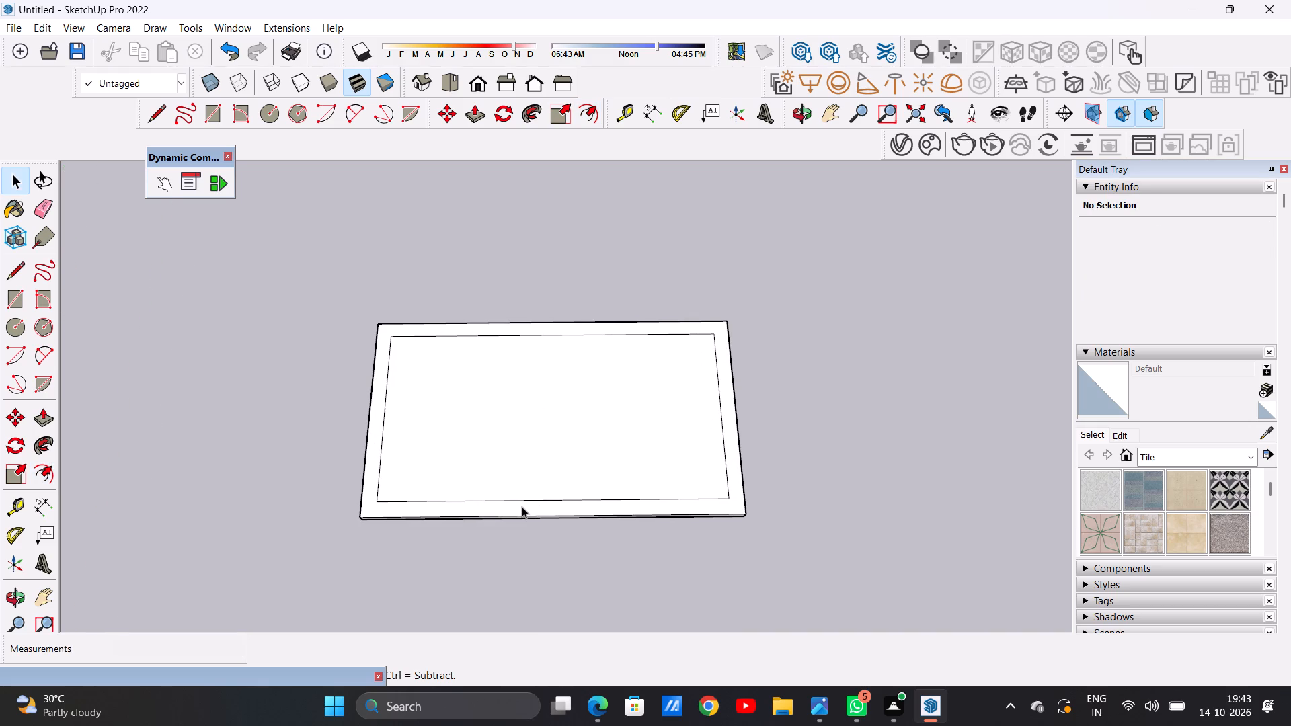
pyautogui.press('l')
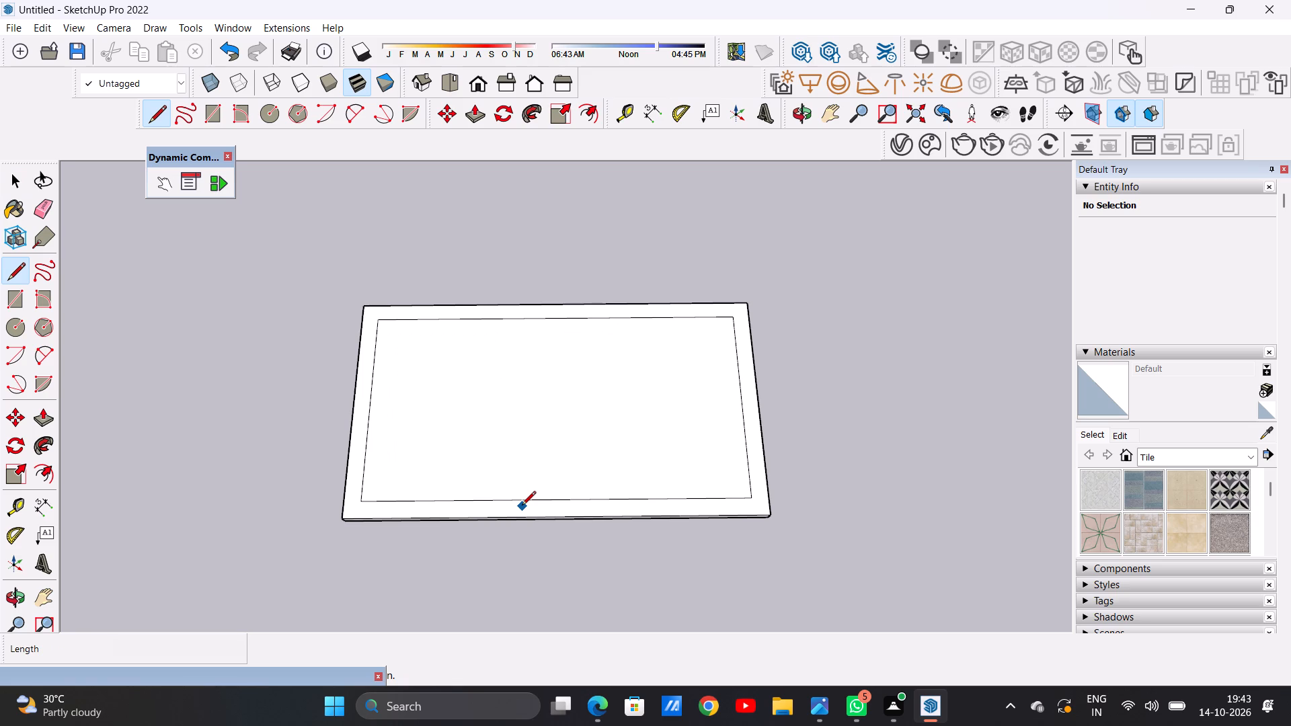
pyautogui.scroll(12, 391, 493)
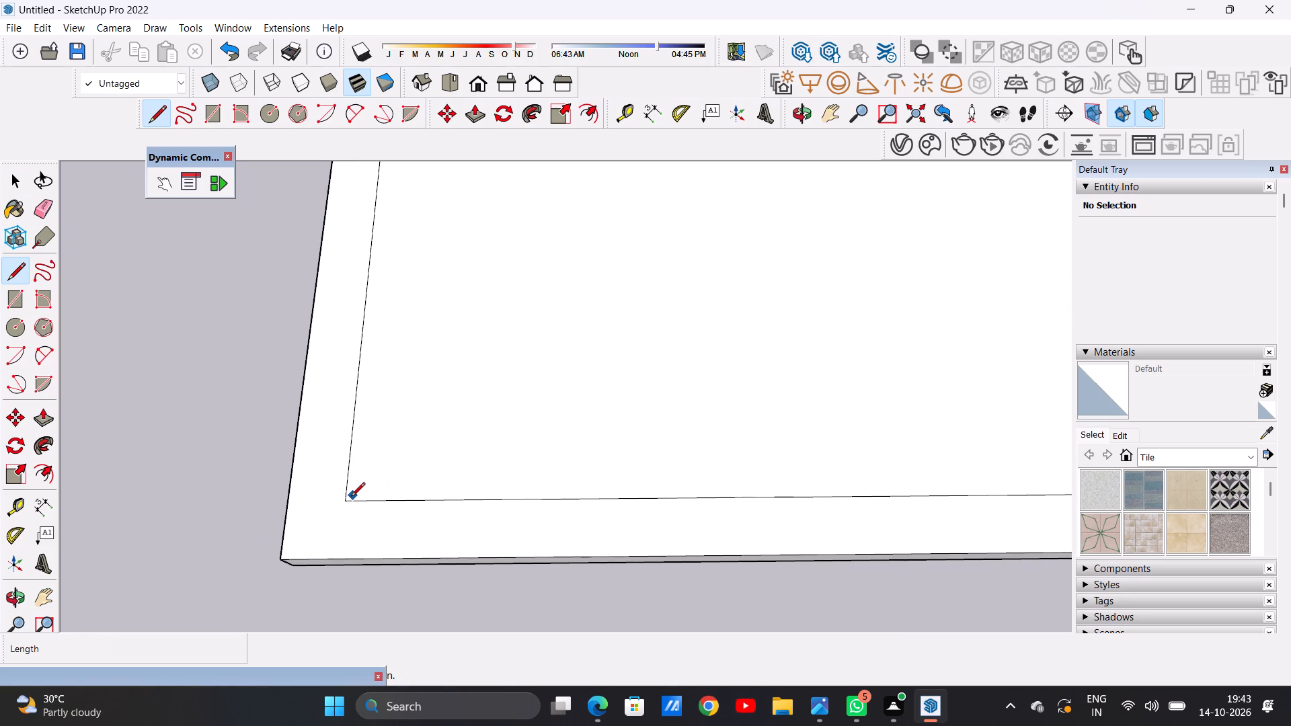
pyautogui.click(351, 497)
pyautogui.click(287, 501)
pyautogui.scroll(-14, 307, 509)
pyautogui.scroll(2, 663, 495)
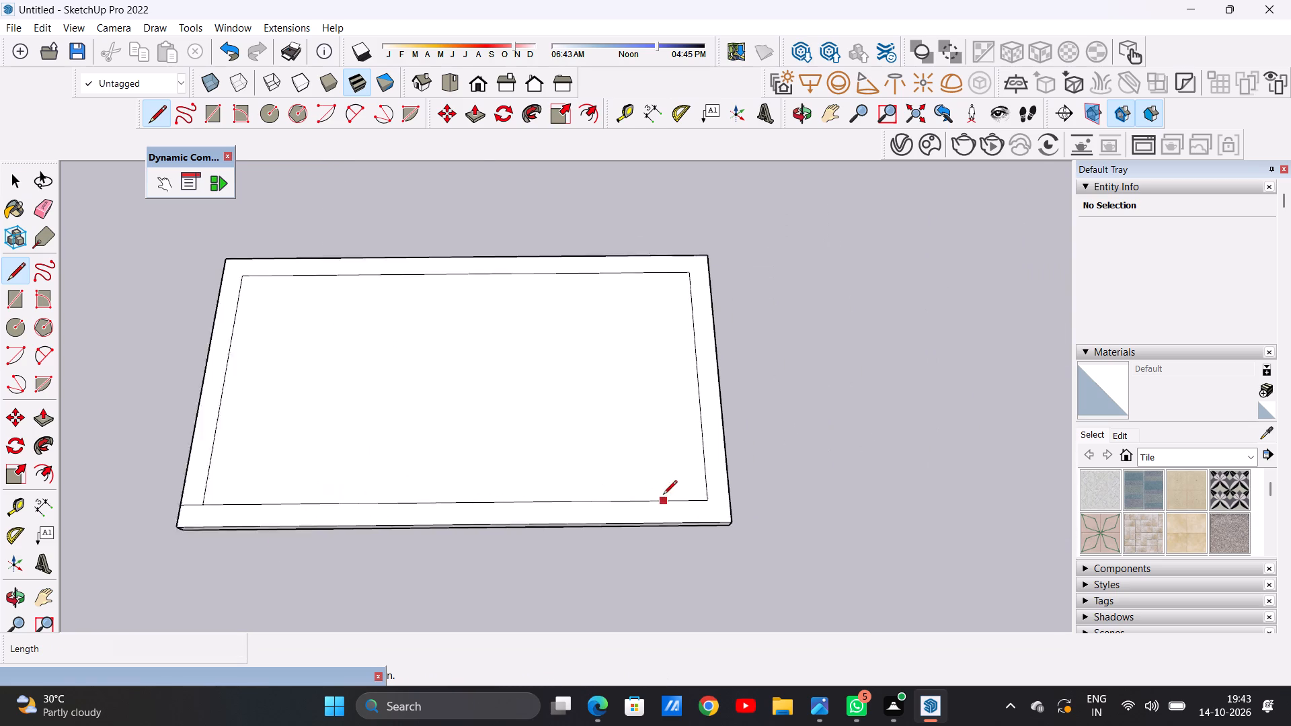
pyautogui.scroll(9, 663, 495)
pyautogui.click(719, 496)
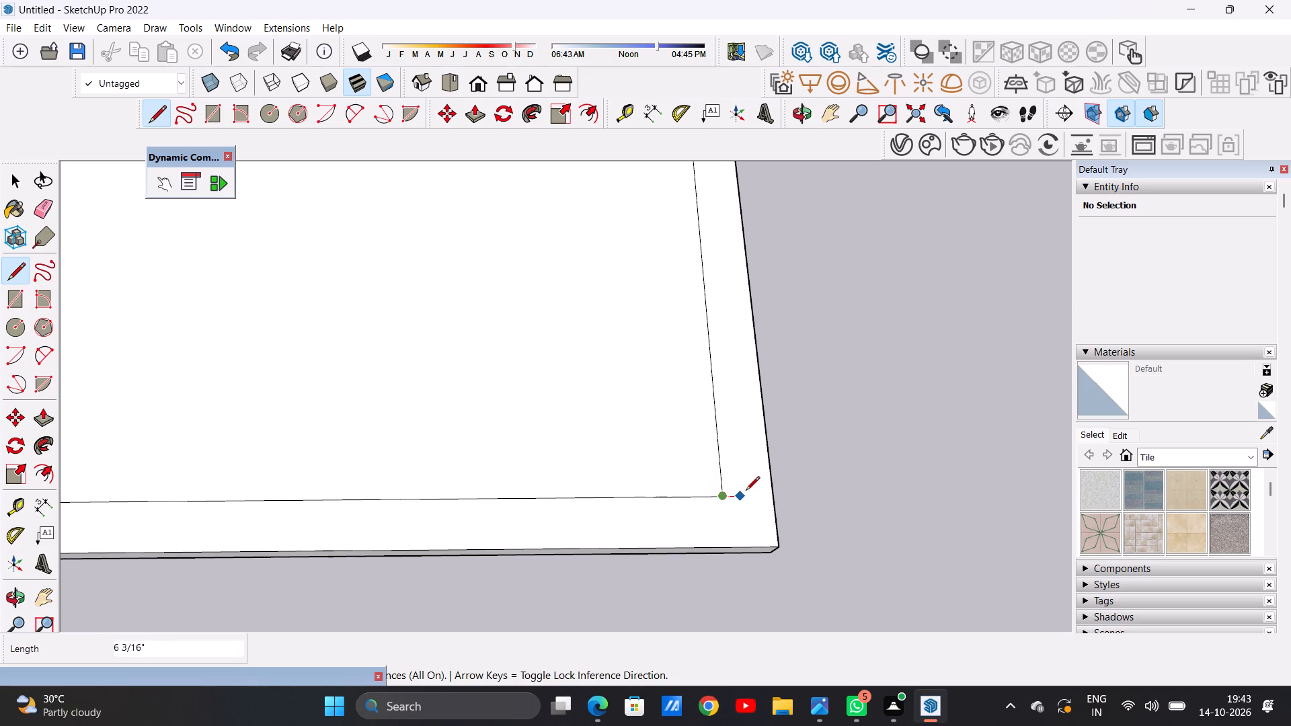
pyautogui.click(774, 494)
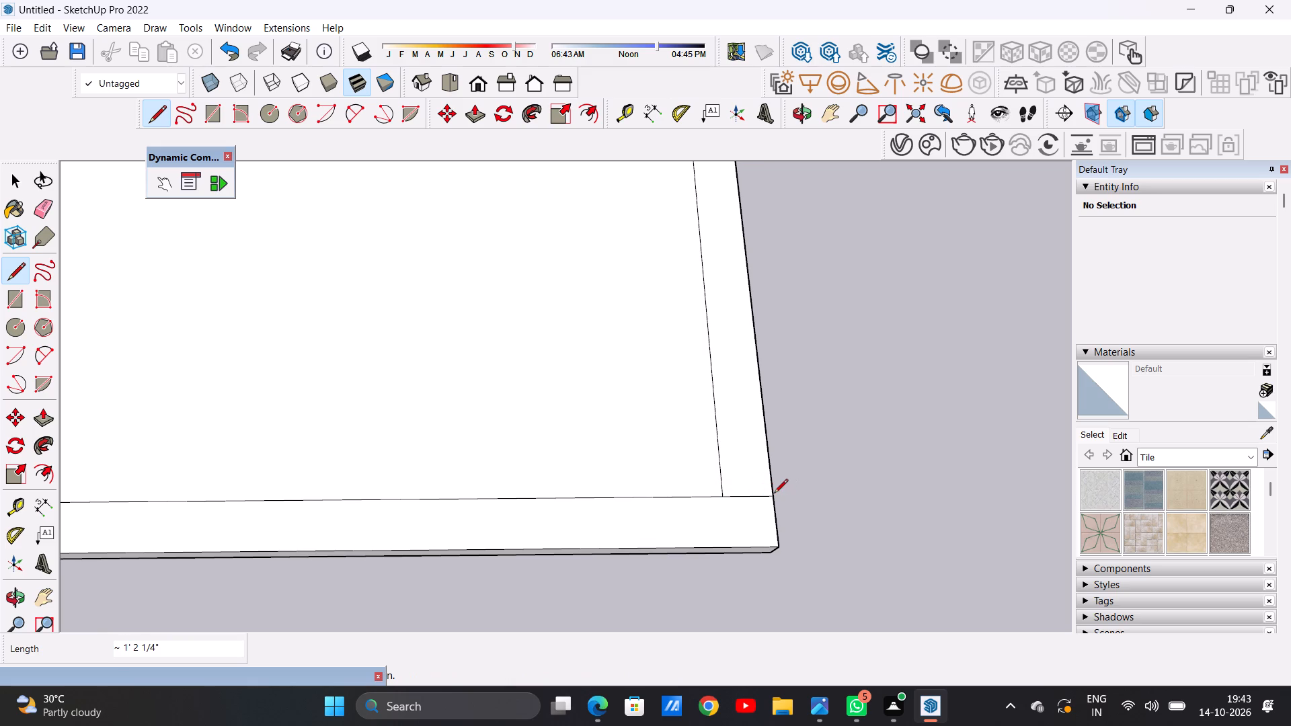
pyautogui.press('space')
# Push/Pull the U-shaped border strip up 10' to form walls on three sides, leaving the front strip at slab level.
pyautogui.scroll(-6, 758, 511)
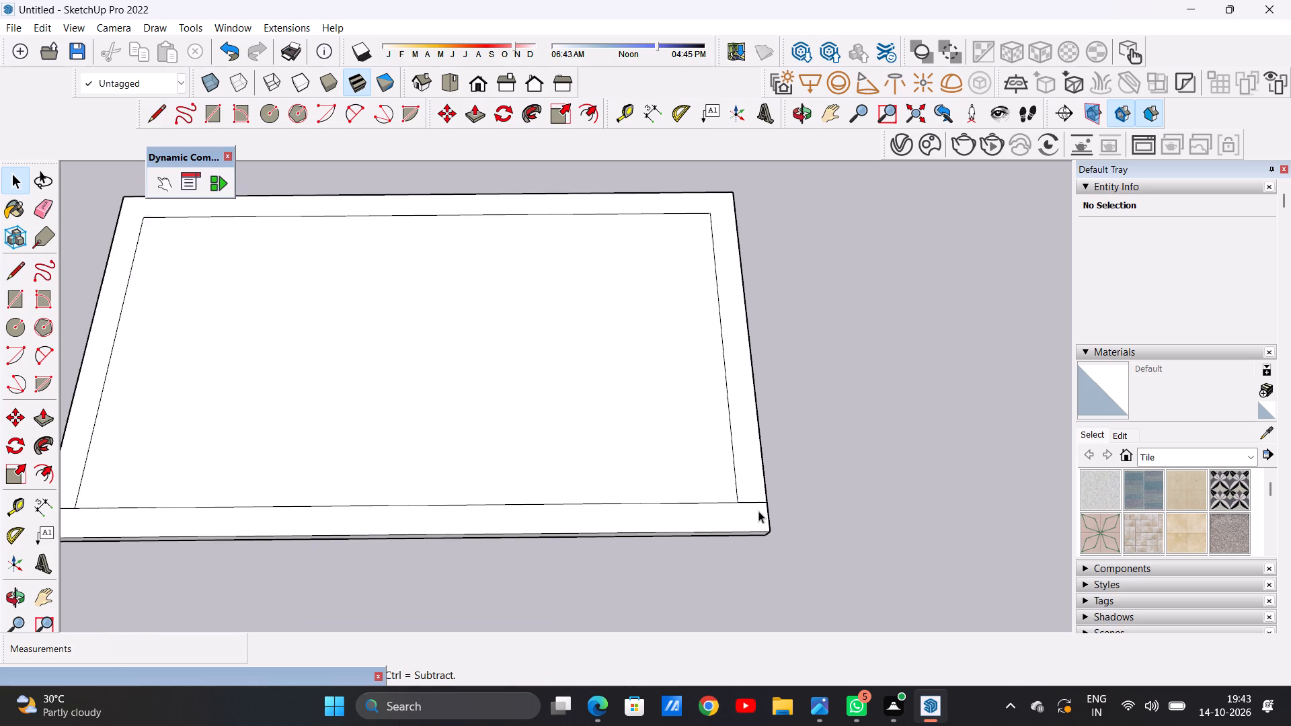
pyautogui.scroll(-6, 758, 511)
pyautogui.scroll(-4, 611, 497)
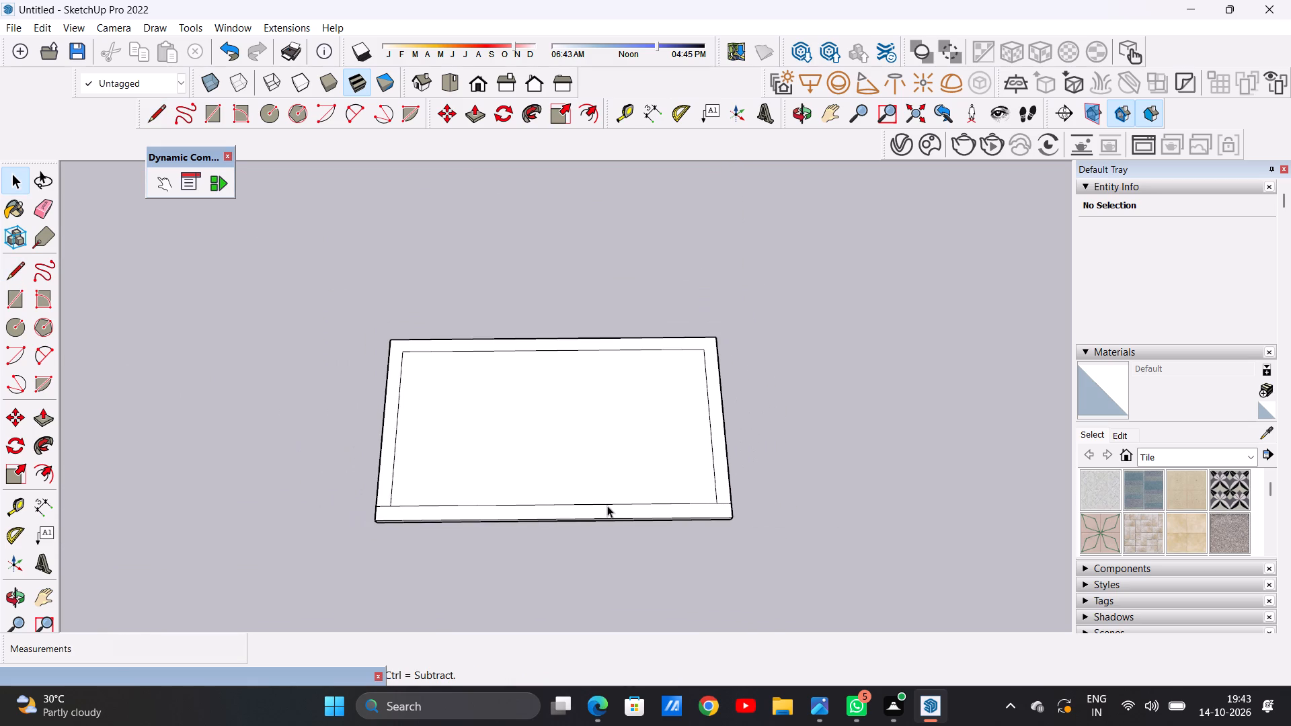
pyautogui.scroll(-4, 608, 499)
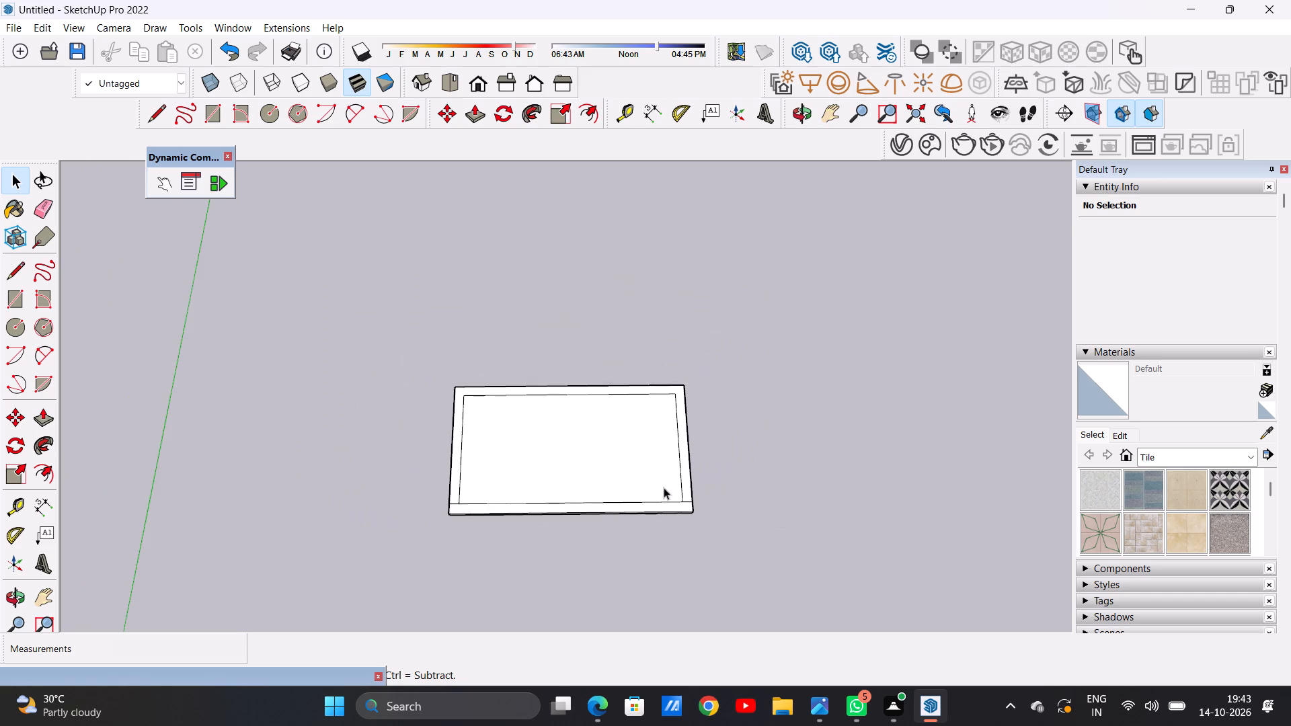
pyautogui.scroll(6, 680, 472)
pyautogui.moveTo(676, 563); pyautogui.dragTo(666, 503, button='middle')
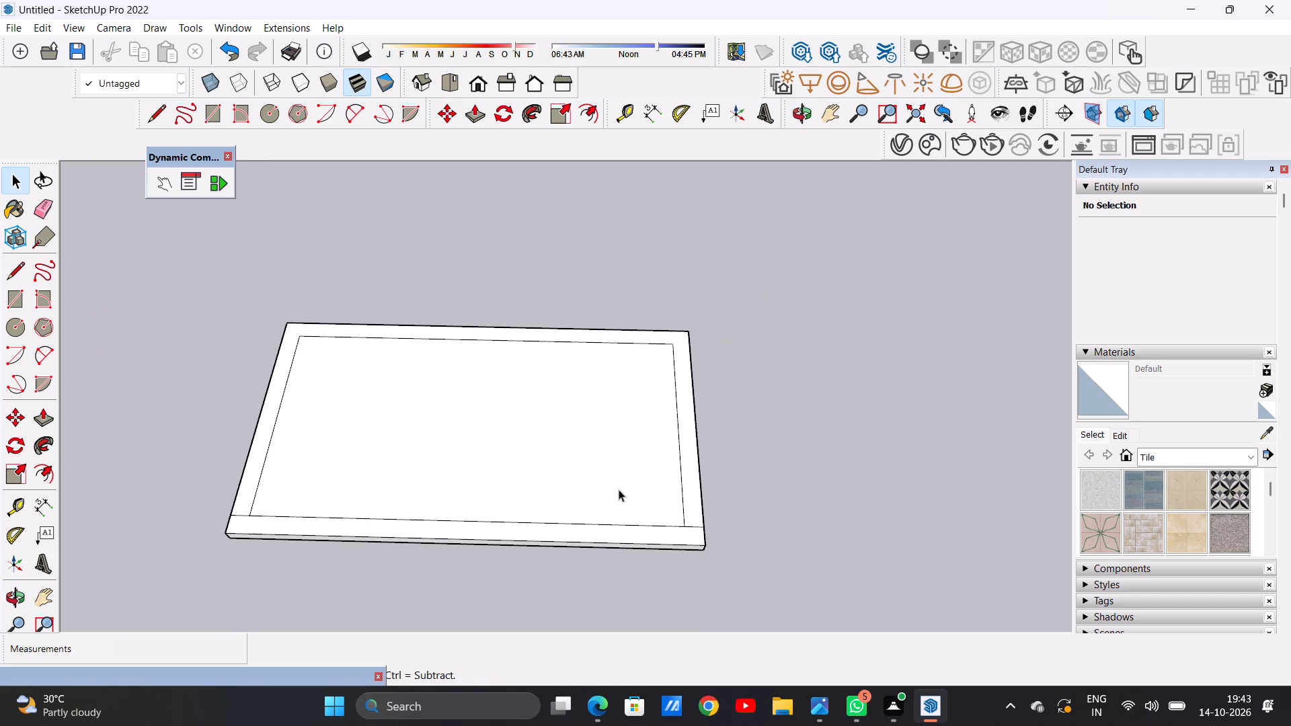
pyautogui.scroll(-4, 639, 503)
pyautogui.scroll(1, 644, 509)
pyautogui.scroll(1, 297, 399)
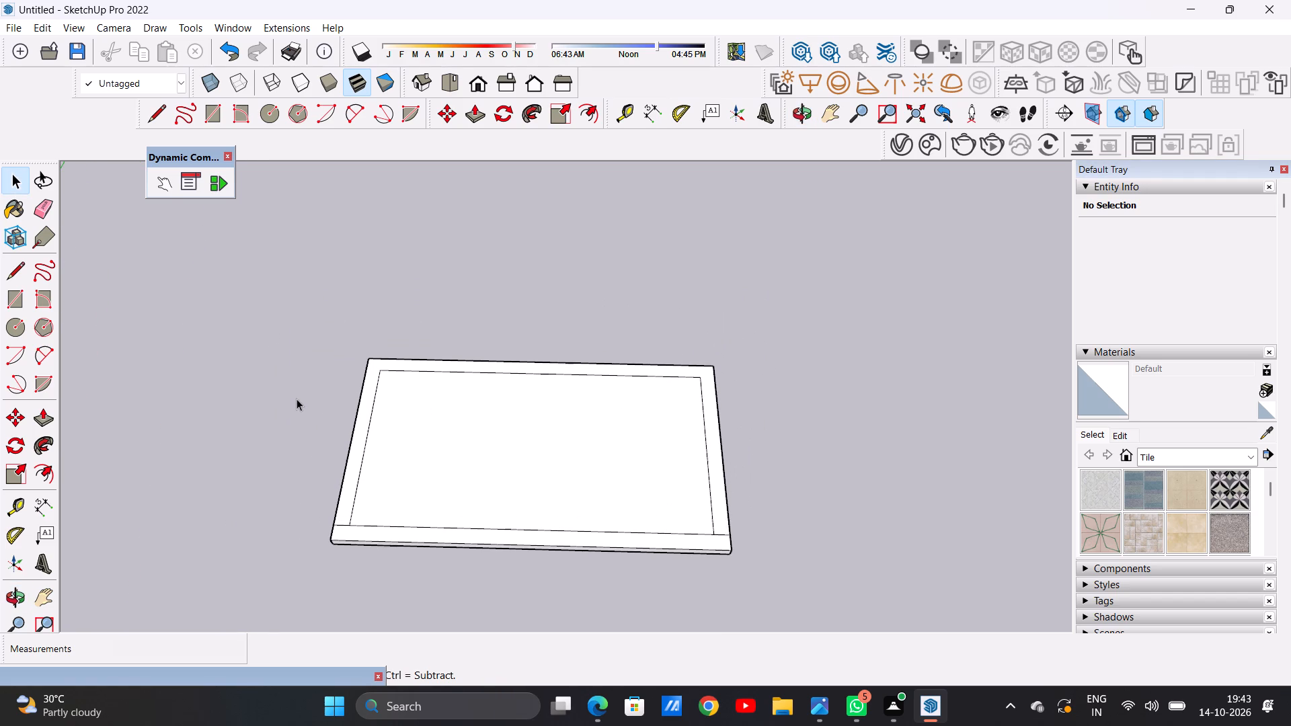
pyautogui.scroll(1, 448, 406)
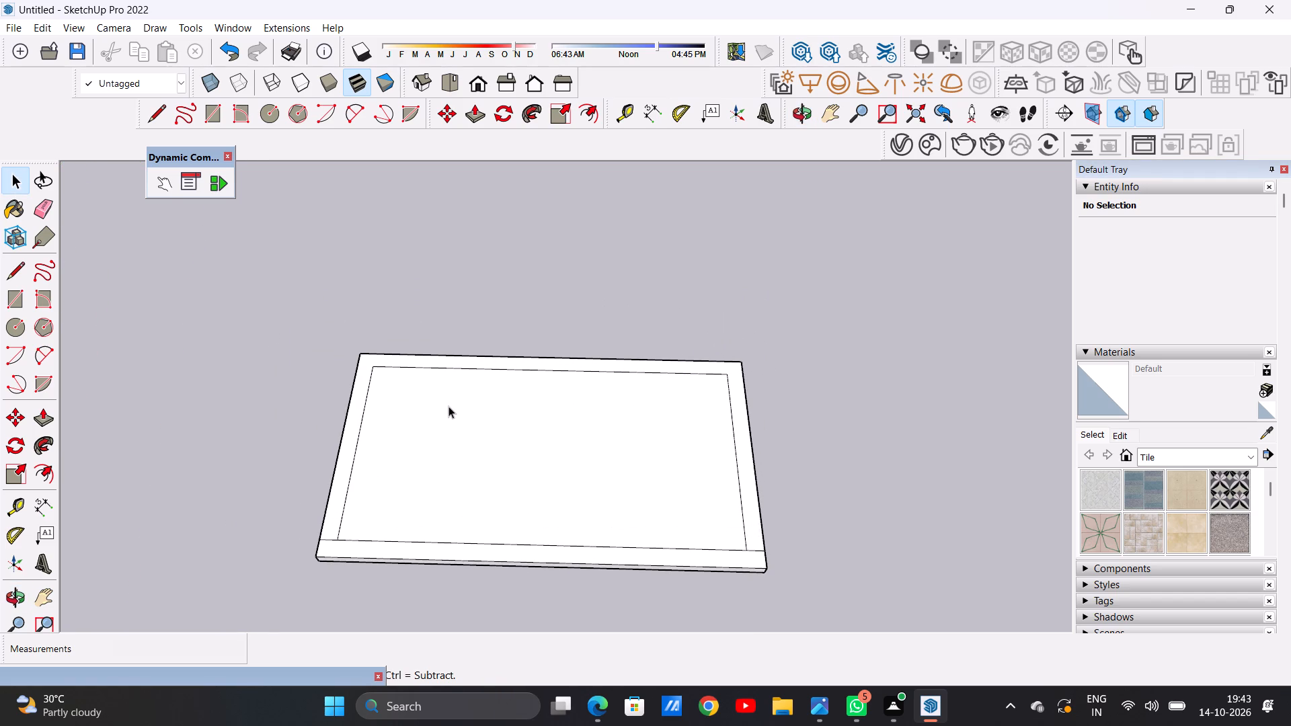
pyautogui.press('p')
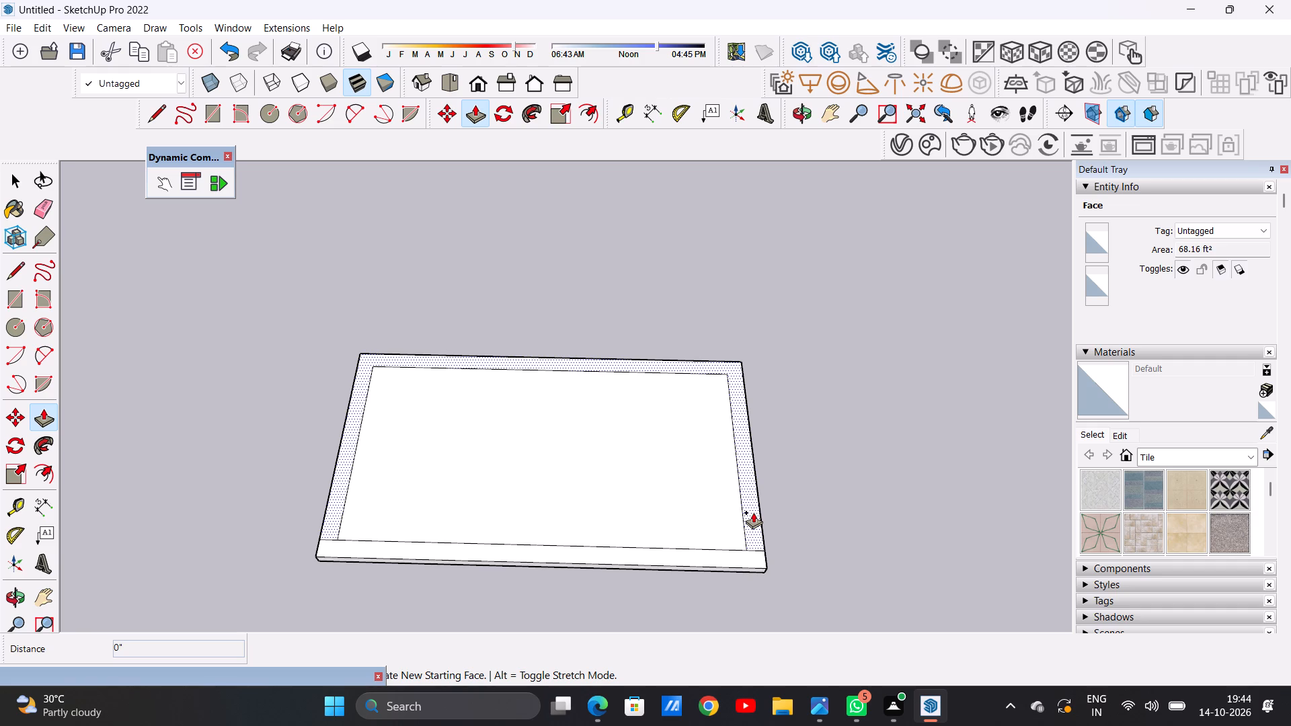
pyautogui.click(753, 512)
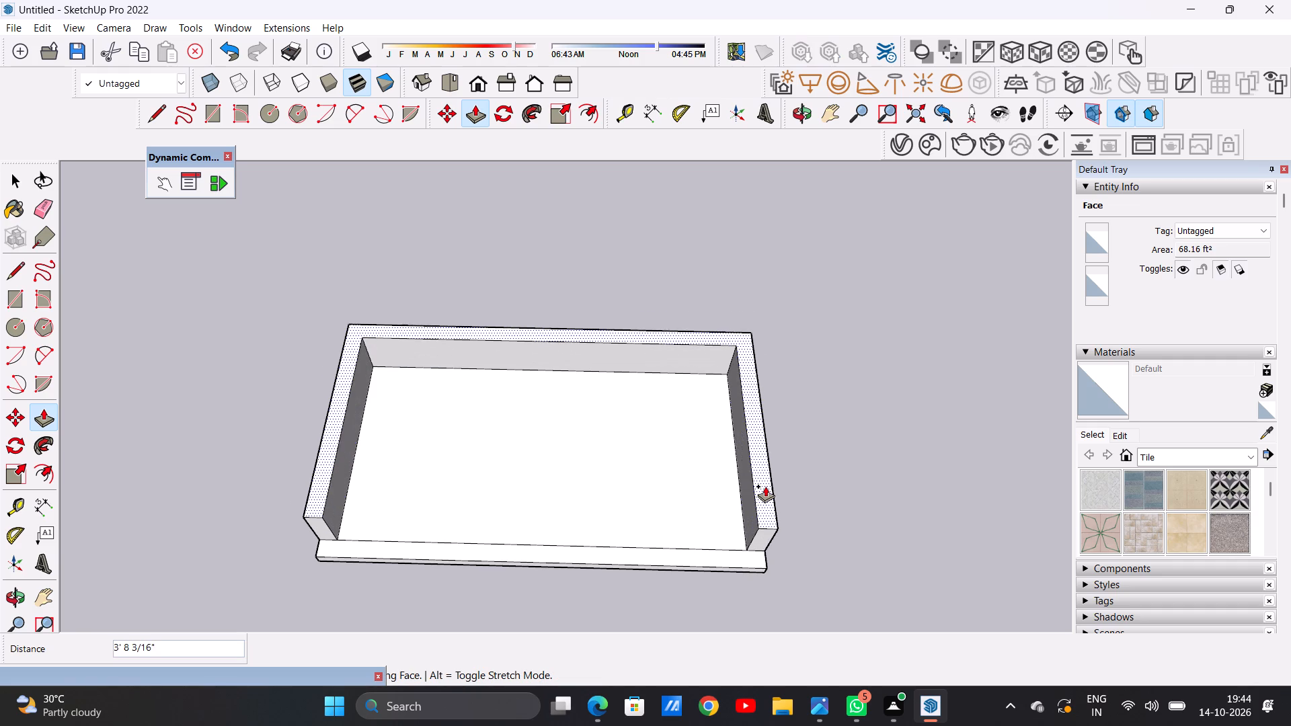
pyautogui.moveTo(799, 471); pyautogui.dragTo(797, 340, button='middle')
pyautogui.scroll(1, 799, 471)
pyautogui.scroll(-5, 797, 340)
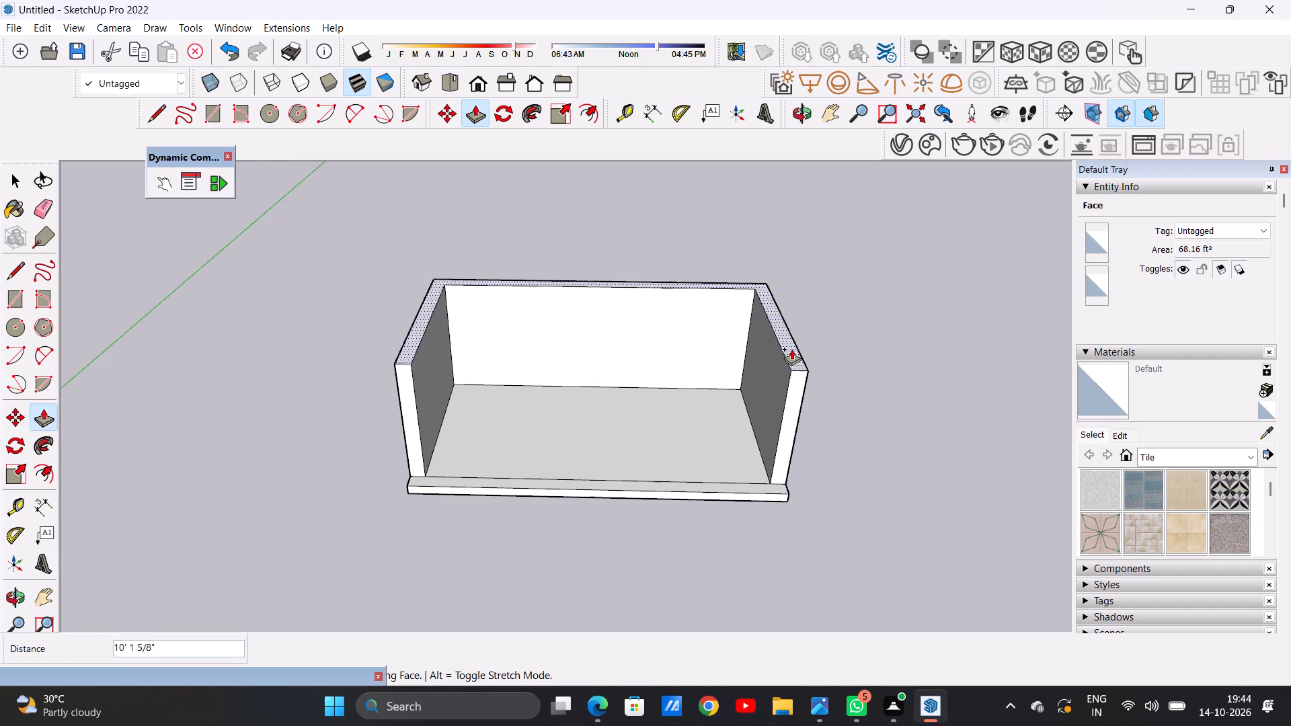
pyautogui.write("10'")
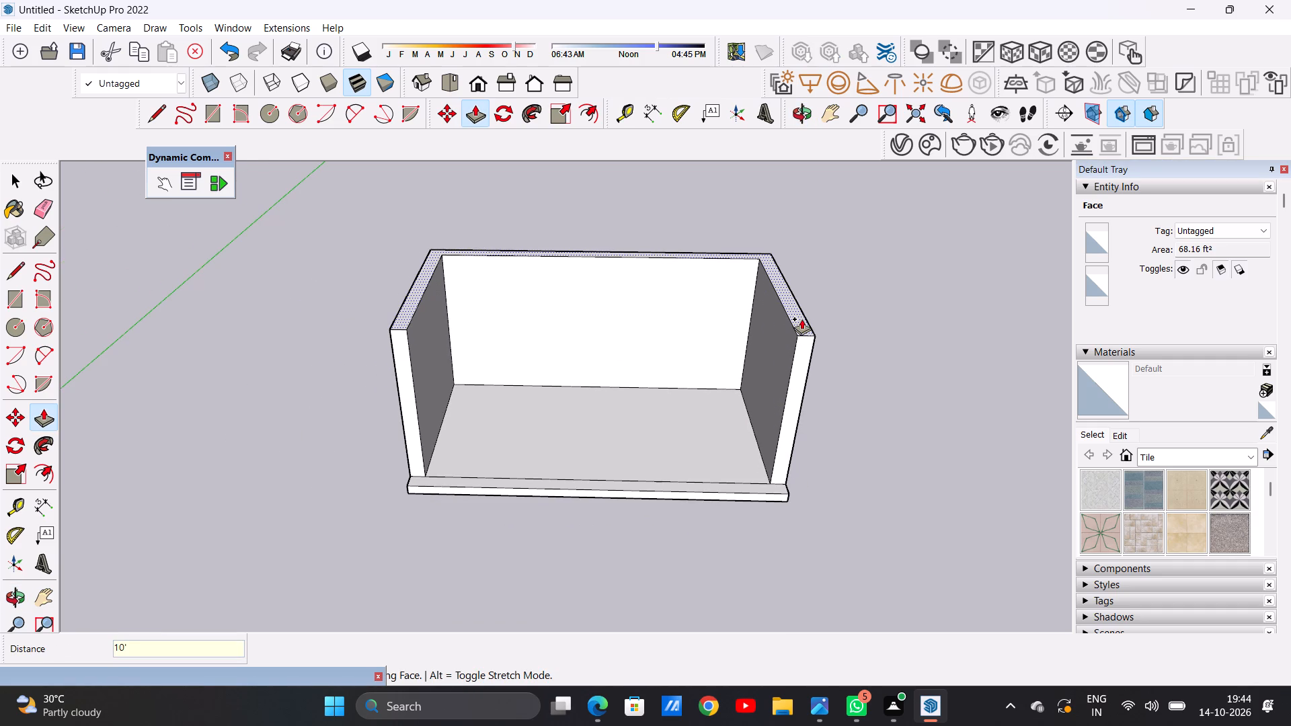
pyautogui.press('Return')
pyautogui.press('space')
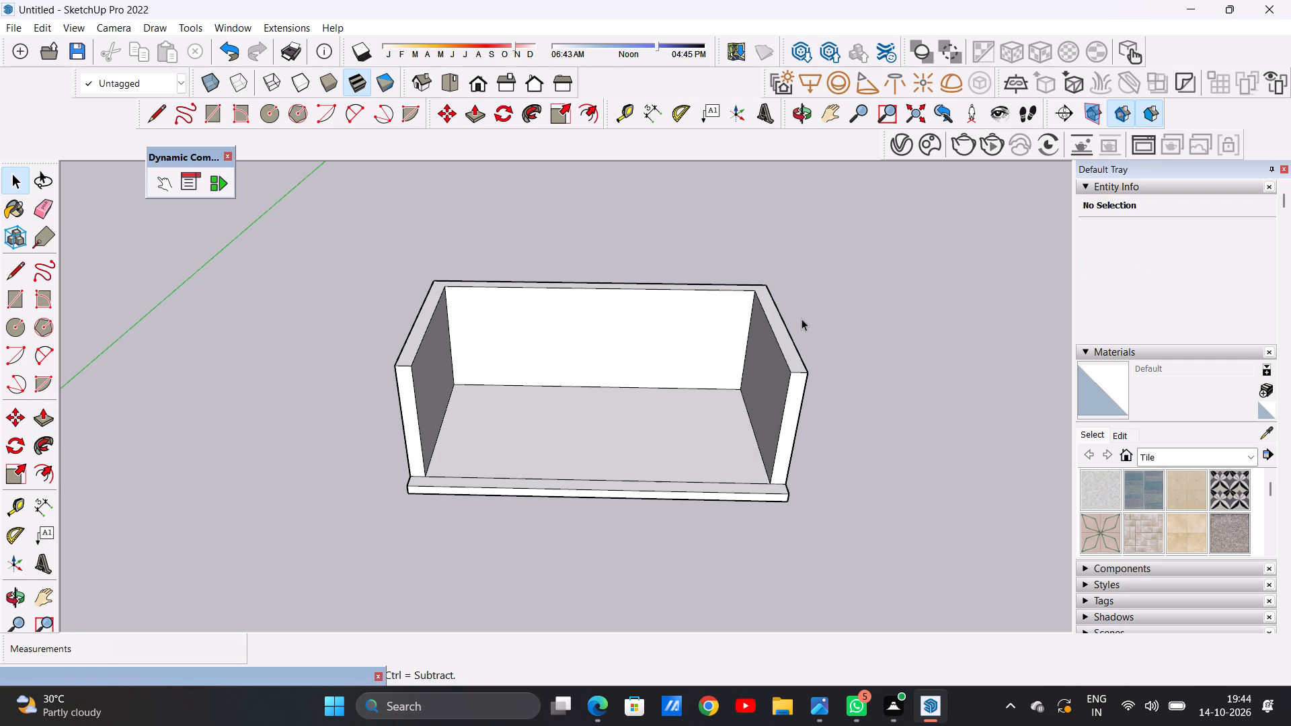
# Examine the three-walled structure from angled views, including its position relative to the axes.
pyautogui.scroll(-4, 627, 405)
pyautogui.moveTo(659, 423); pyautogui.dragTo(439, 528, button='middle')
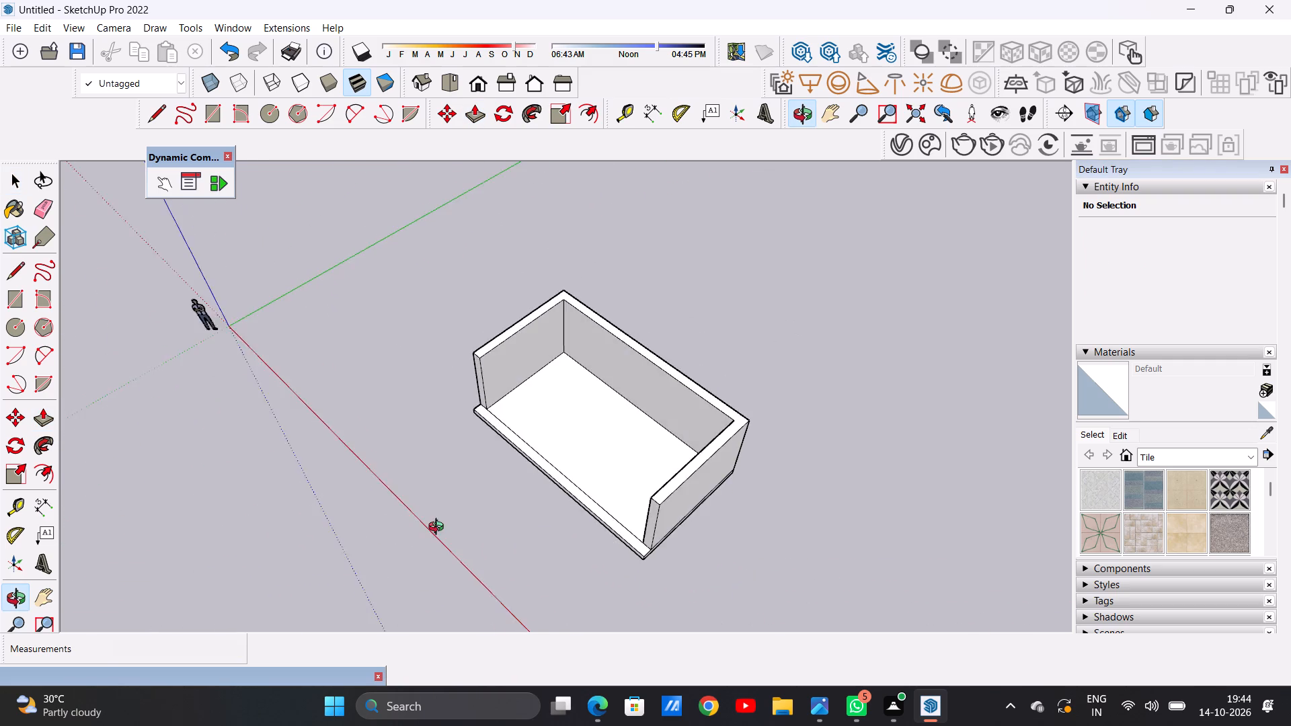
pyautogui.moveTo(439, 528); pyautogui.dragTo(484, 537, button='middle')
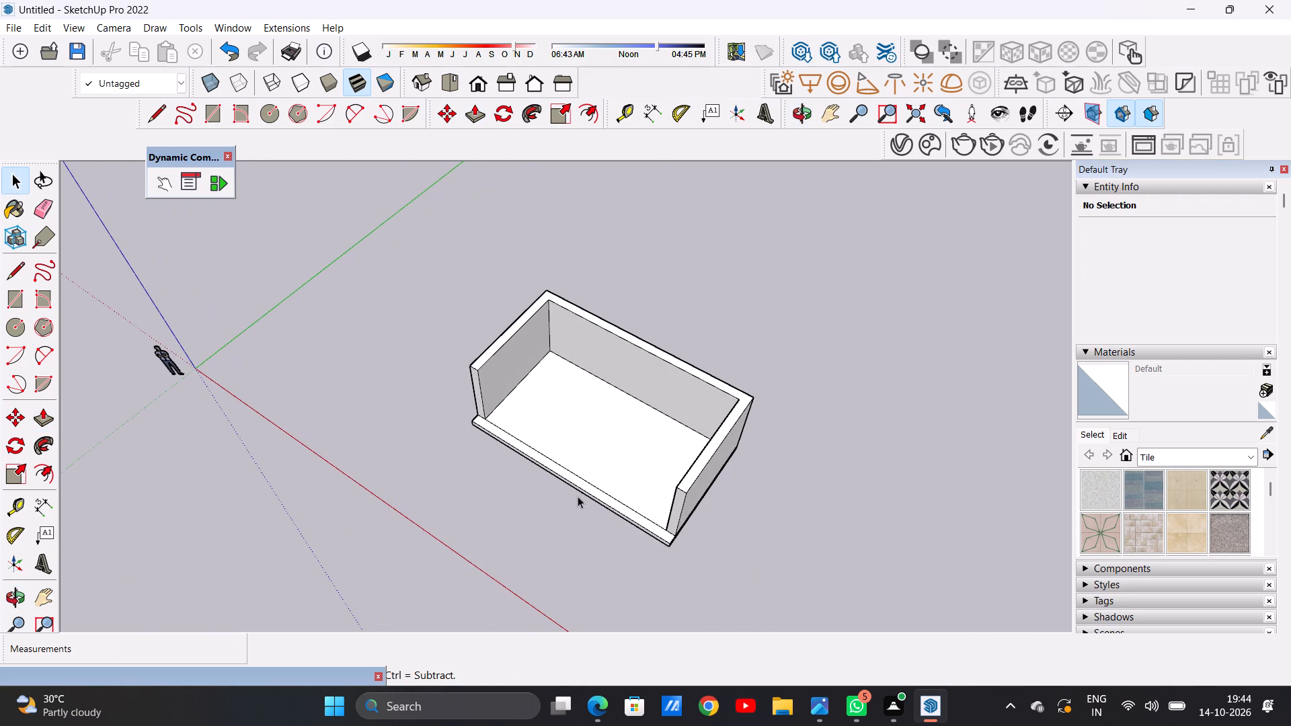
pyautogui.scroll(-4, 600, 475)
pyautogui.moveTo(598, 477); pyautogui.dragTo(748, 506, button='middle')
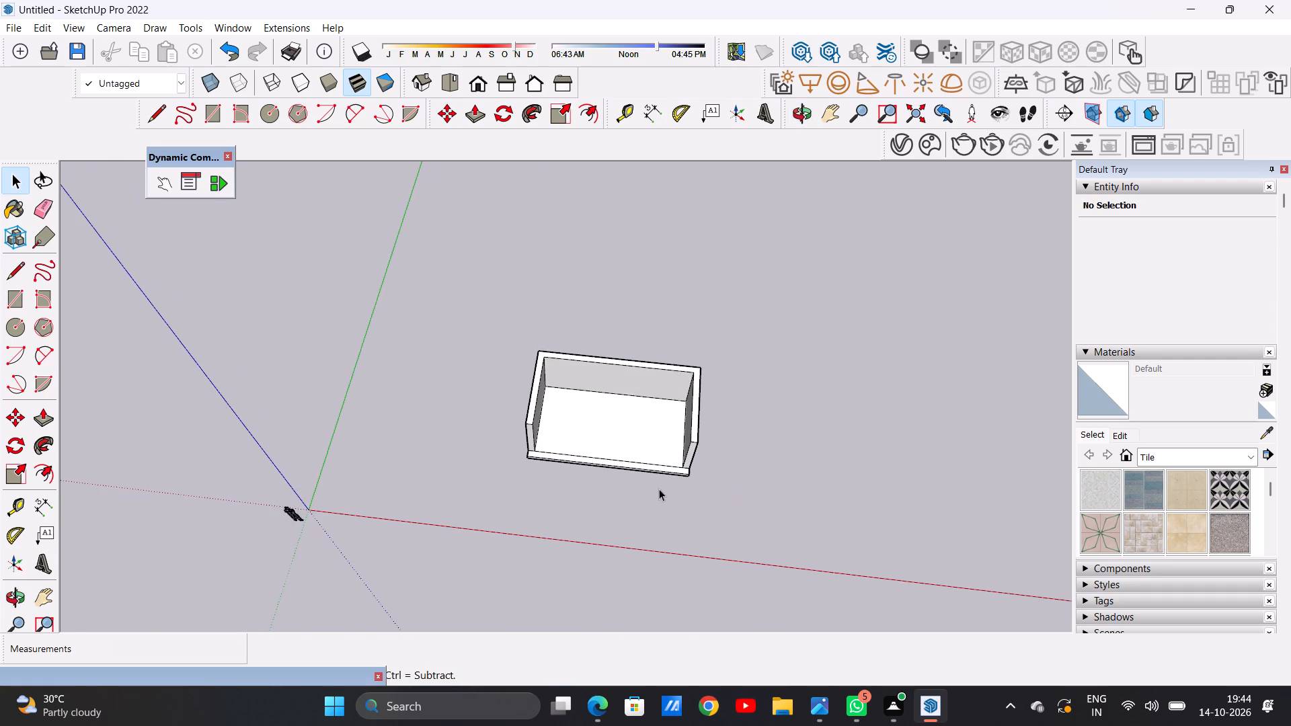
# Push/Pull the slab's front border strip up 10' to form a front wall level with the other three walls.
pyautogui.scroll(7, 655, 473)
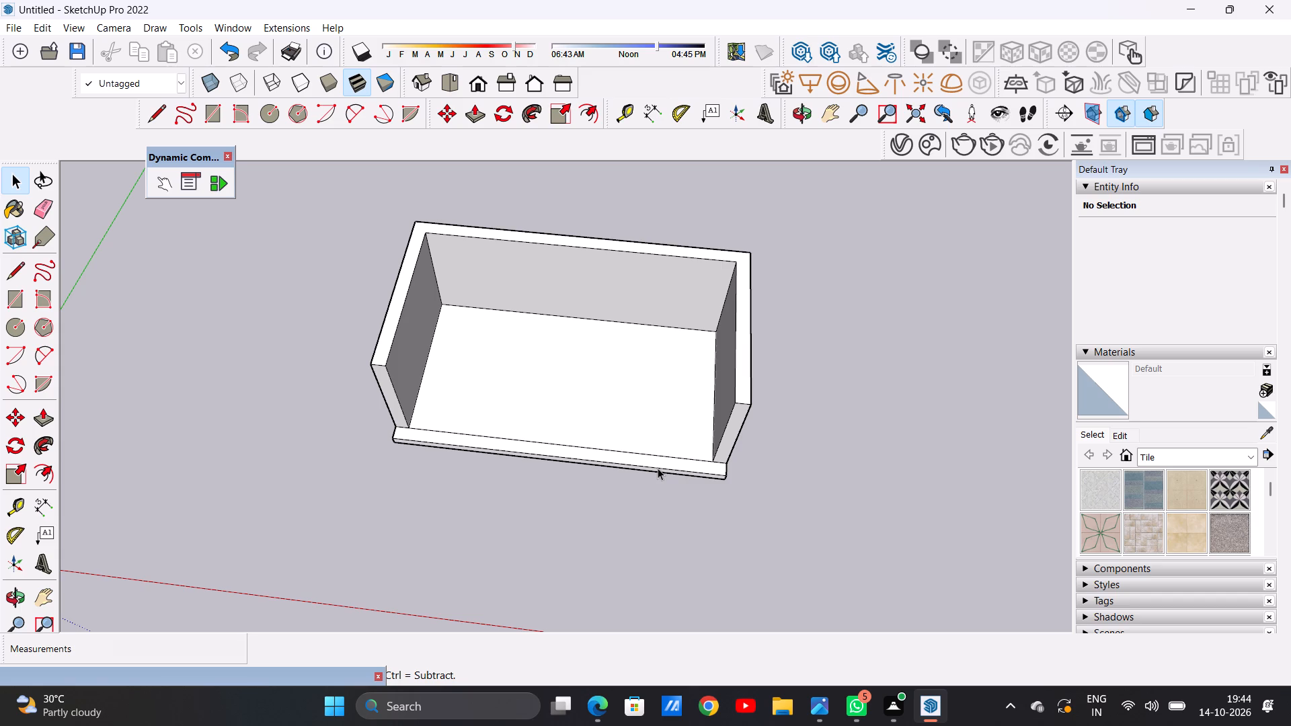
pyautogui.scroll(1, 696, 445)
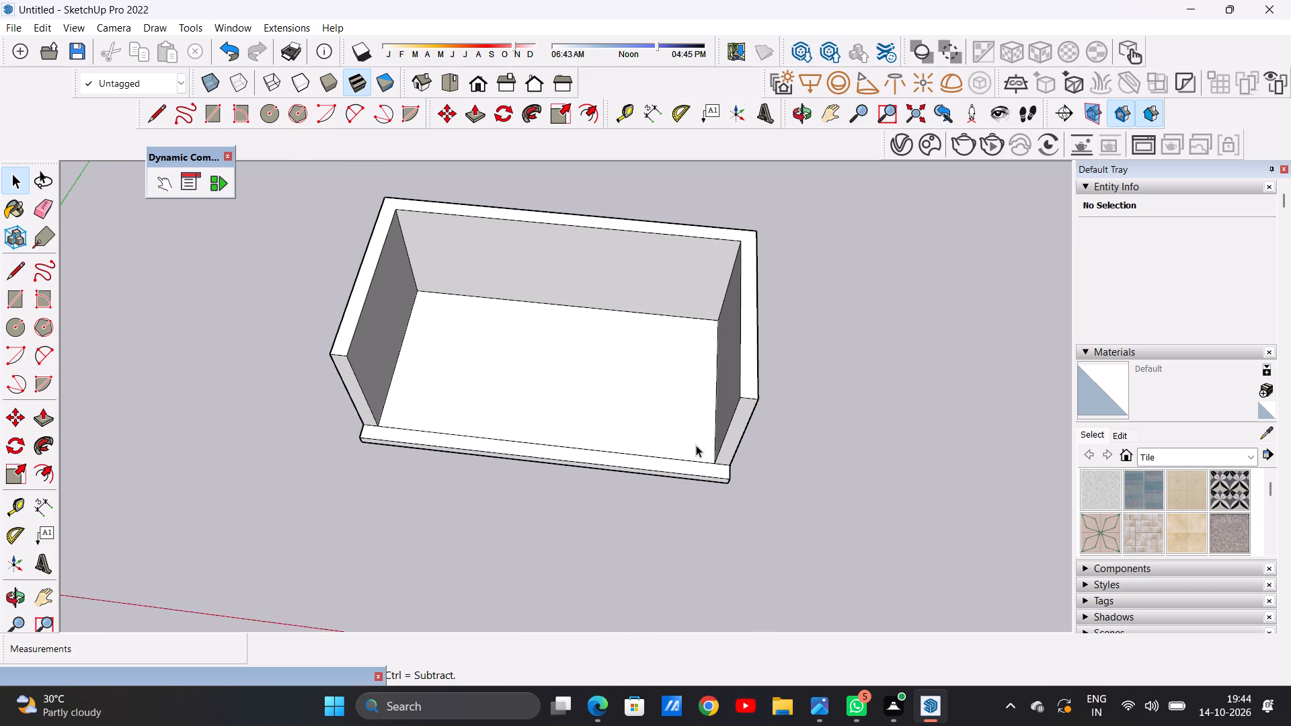
pyautogui.scroll(2, 696, 445)
pyautogui.press('l')
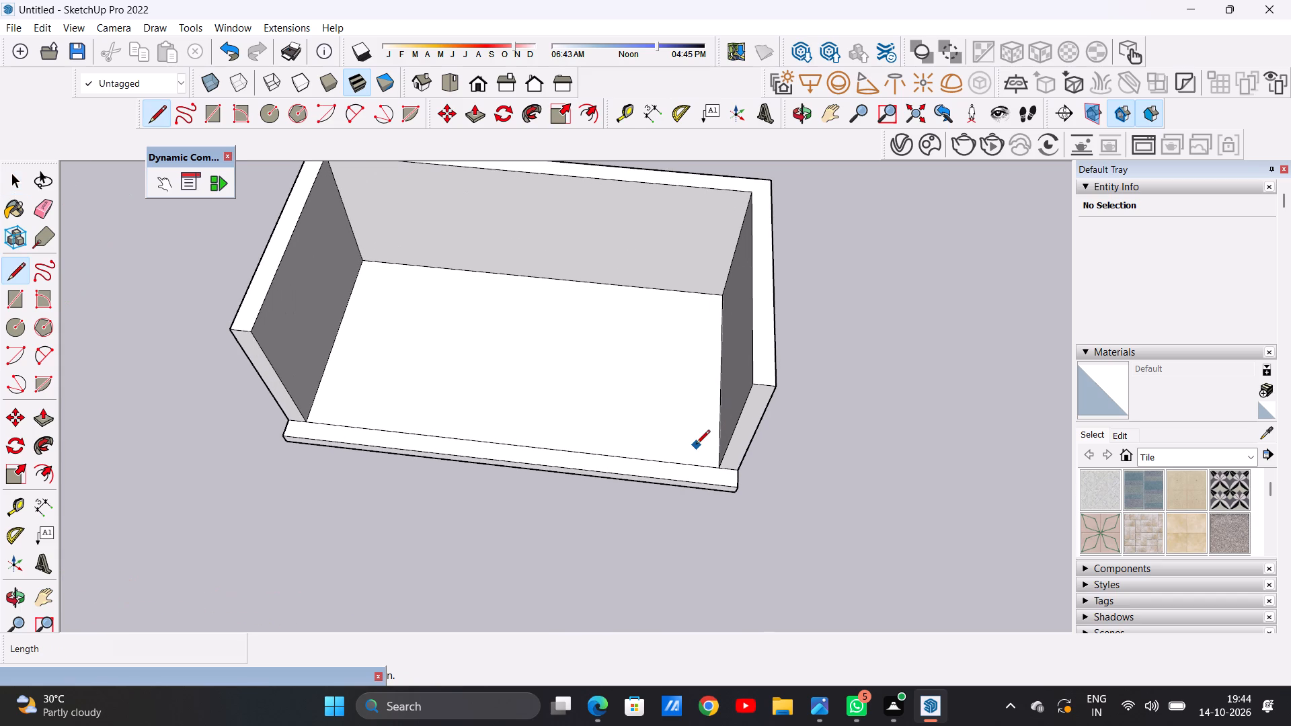
pyautogui.press('space')
pyautogui.write('P')
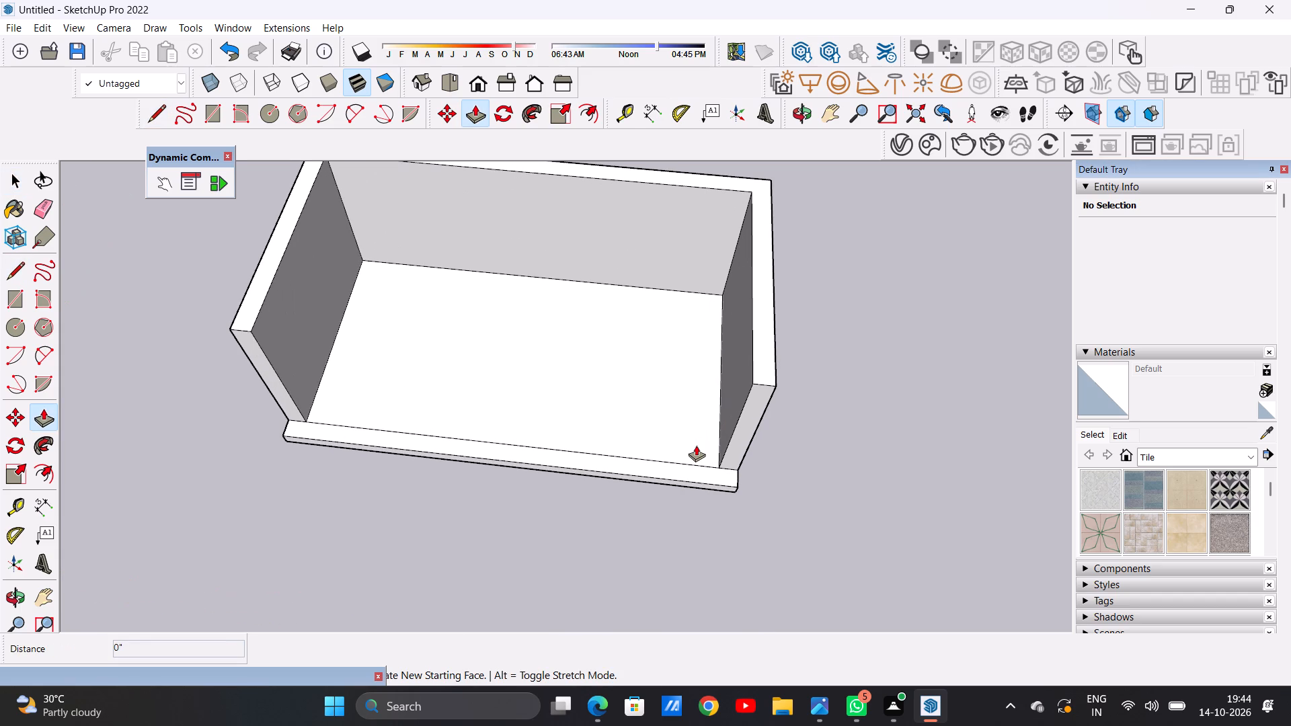
pyautogui.click(723, 474)
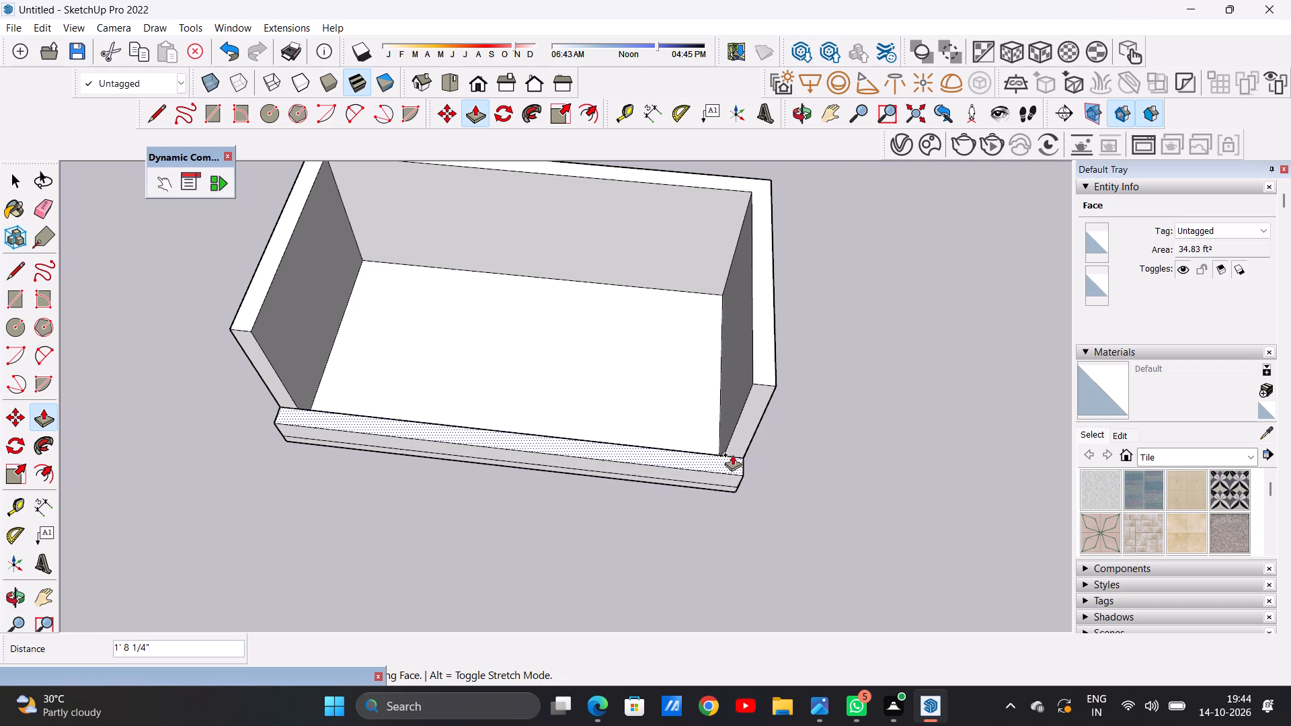
pyautogui.moveTo(795, 397); pyautogui.dragTo(540, 350, button='middle')
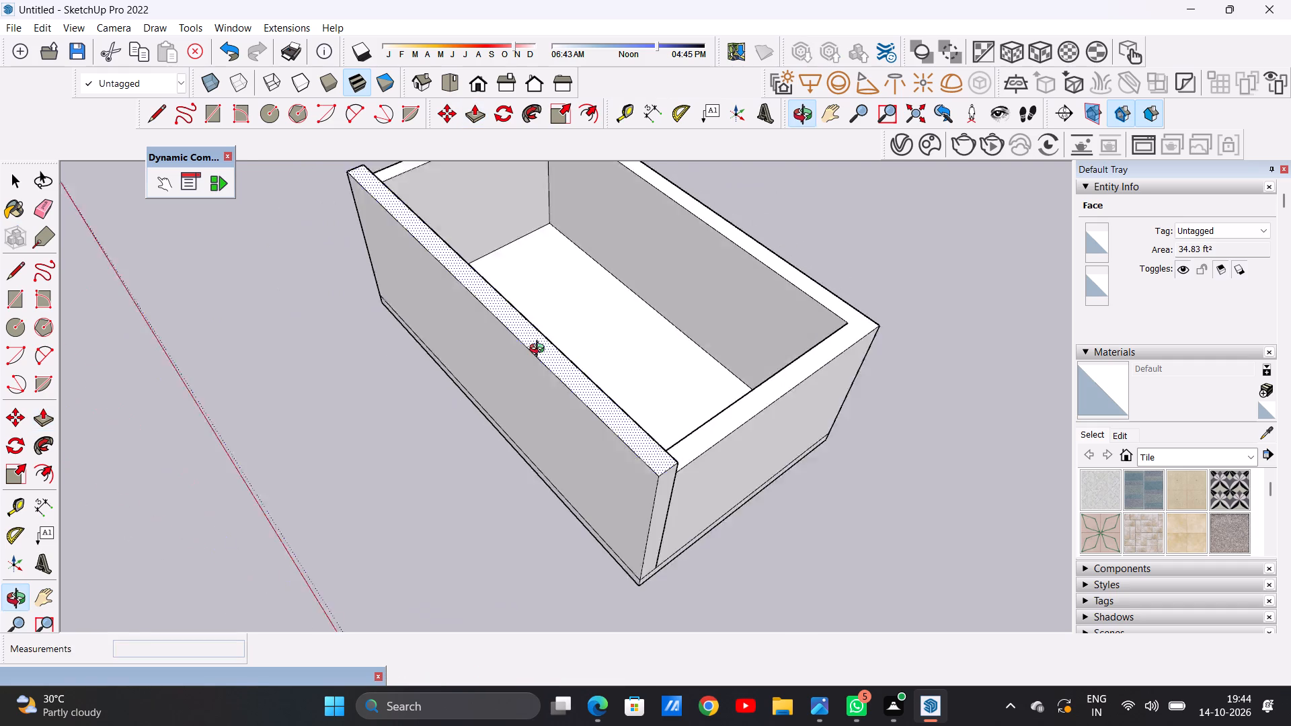
pyautogui.moveTo(540, 350); pyautogui.dragTo(520, 336, button='middle')
pyautogui.click(649, 459)
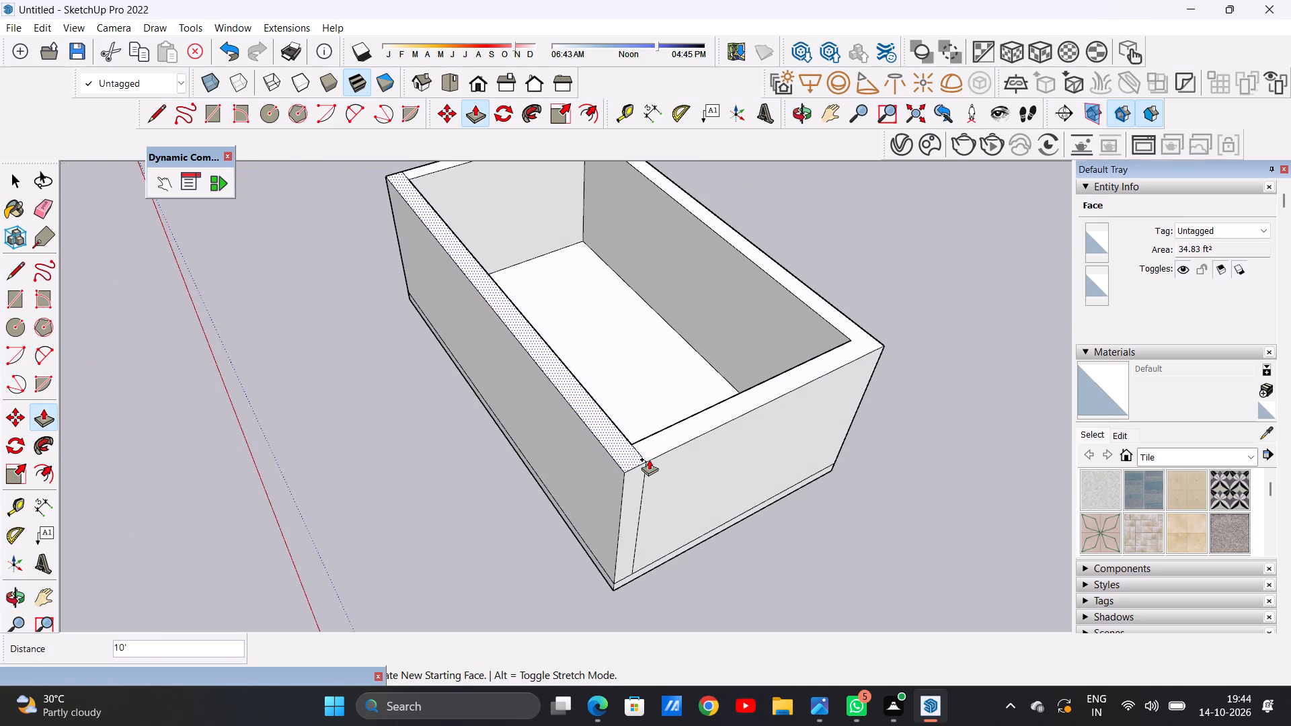
pyautogui.press('space')
# Draw a 10' vertical line near the front wall's left end, from the slab line to the wall's top edge.
pyautogui.scroll(-4, 548, 454)
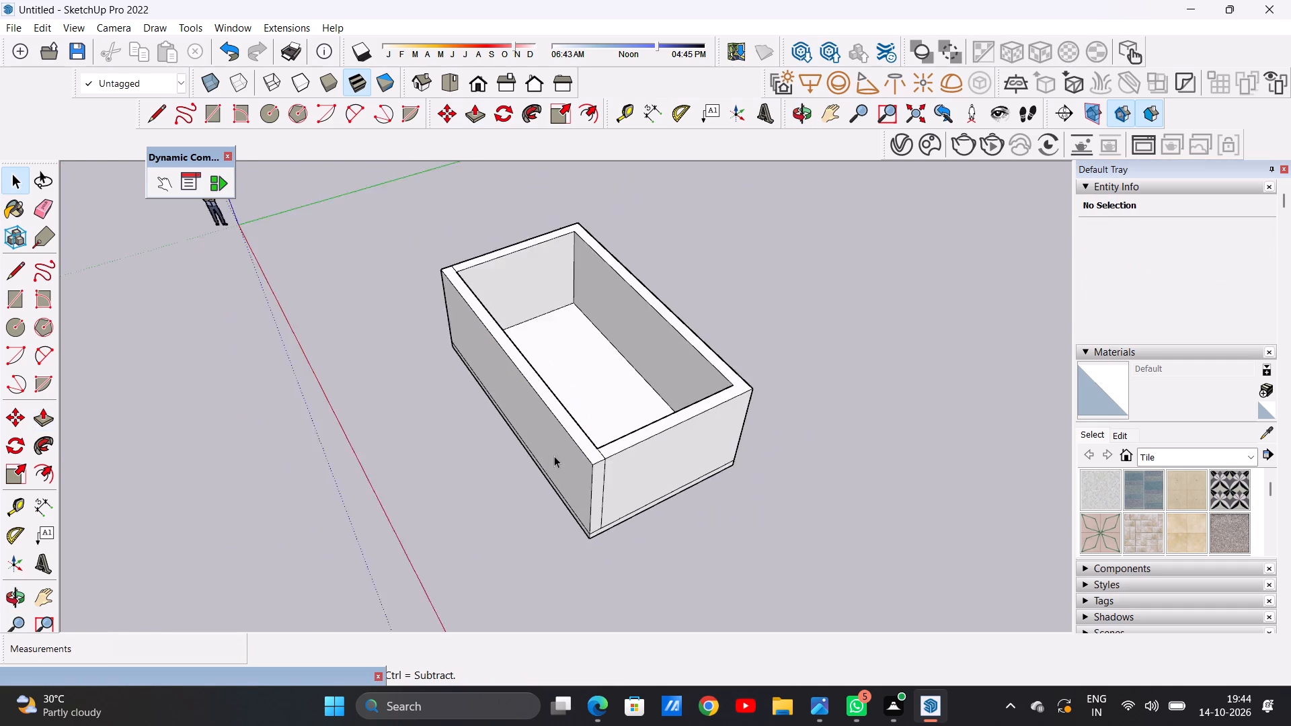
pyautogui.scroll(-2, 554, 456)
pyautogui.moveTo(543, 454); pyautogui.dragTo(852, 387, button='middle')
pyautogui.moveTo(621, 486); pyautogui.dragTo(660, 420, button='middle')
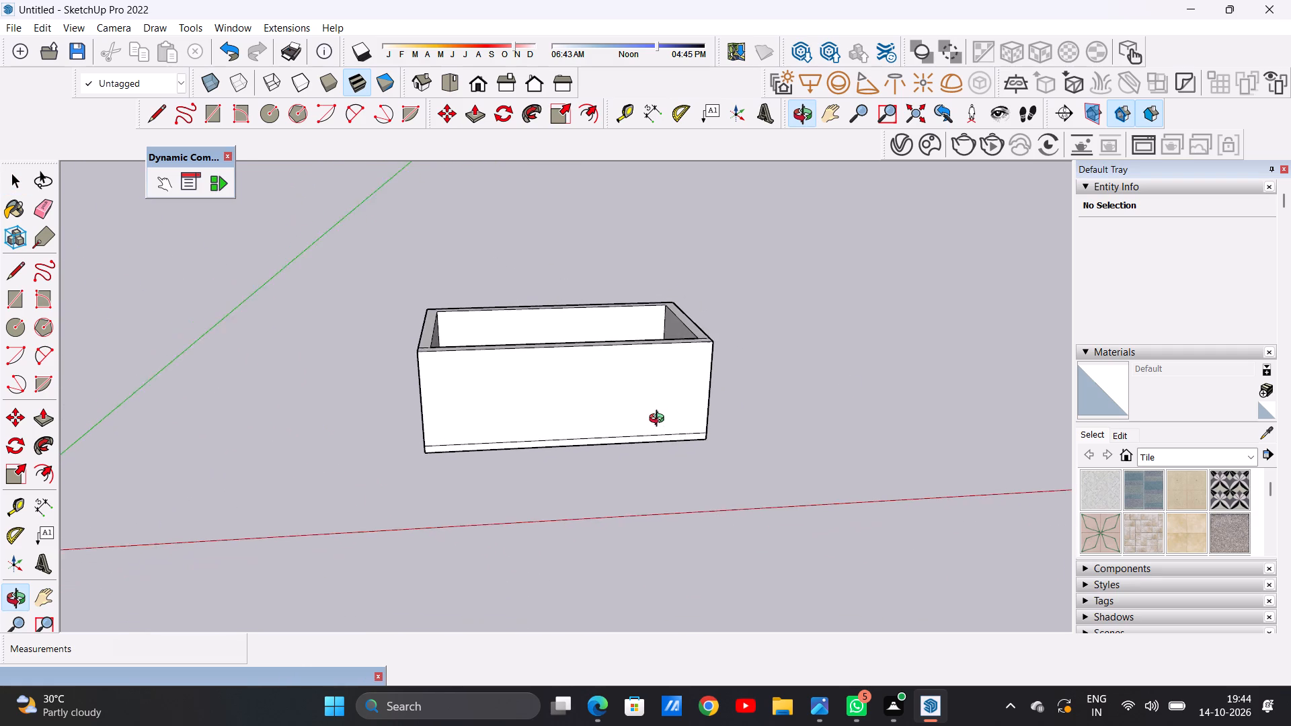
pyautogui.moveTo(660, 420); pyautogui.dragTo(655, 412, button='middle')
pyautogui.scroll(4, 570, 399)
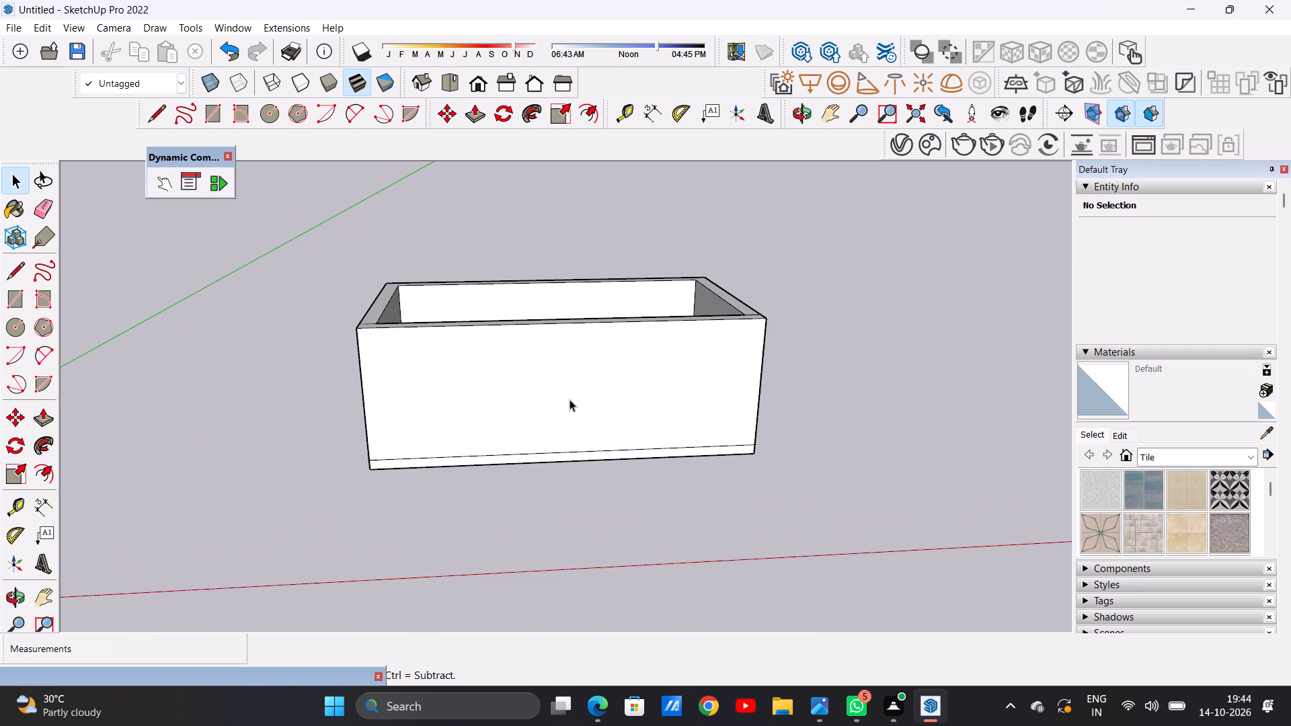
pyautogui.press('l')
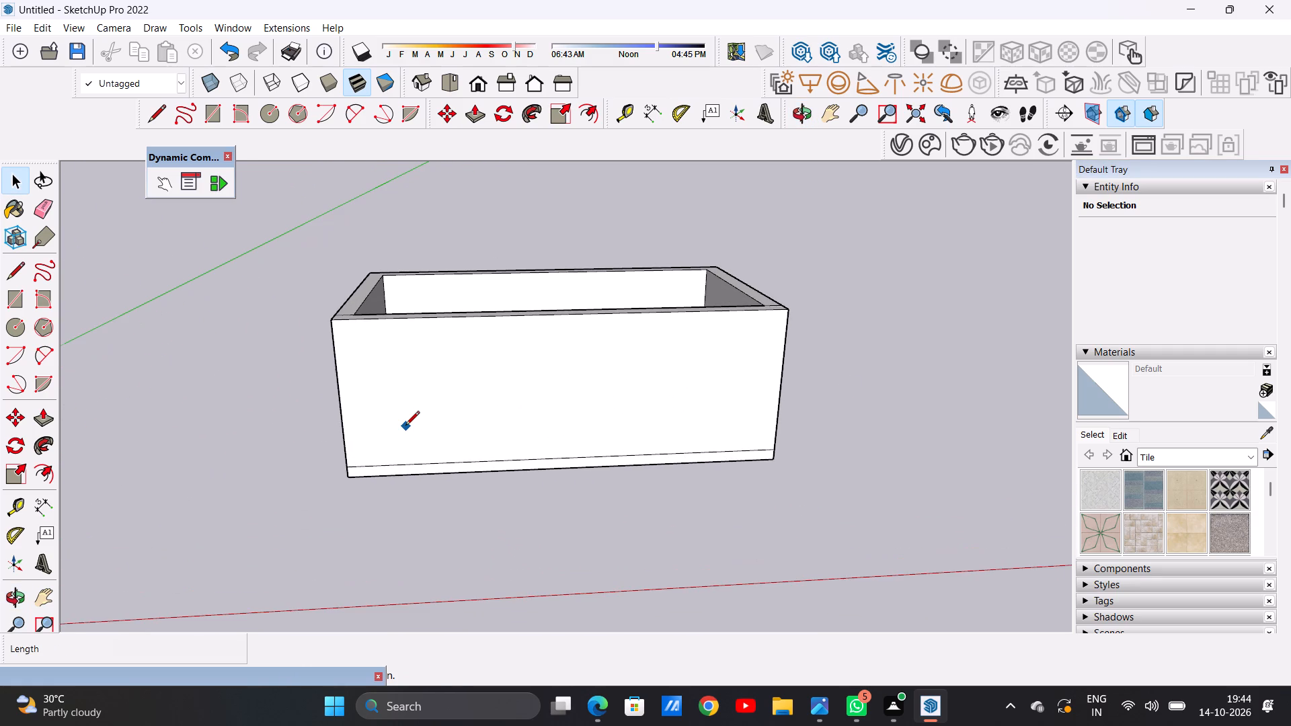
pyautogui.click(372, 468)
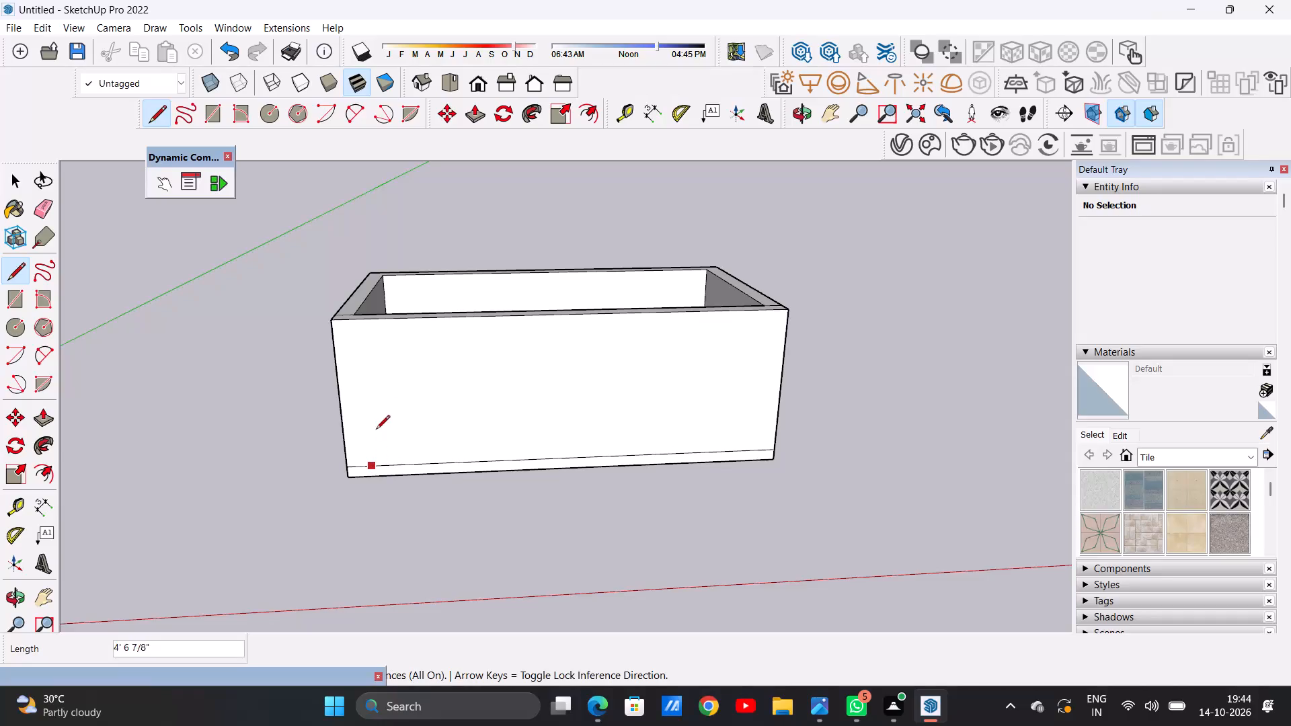
pyautogui.click(360, 321)
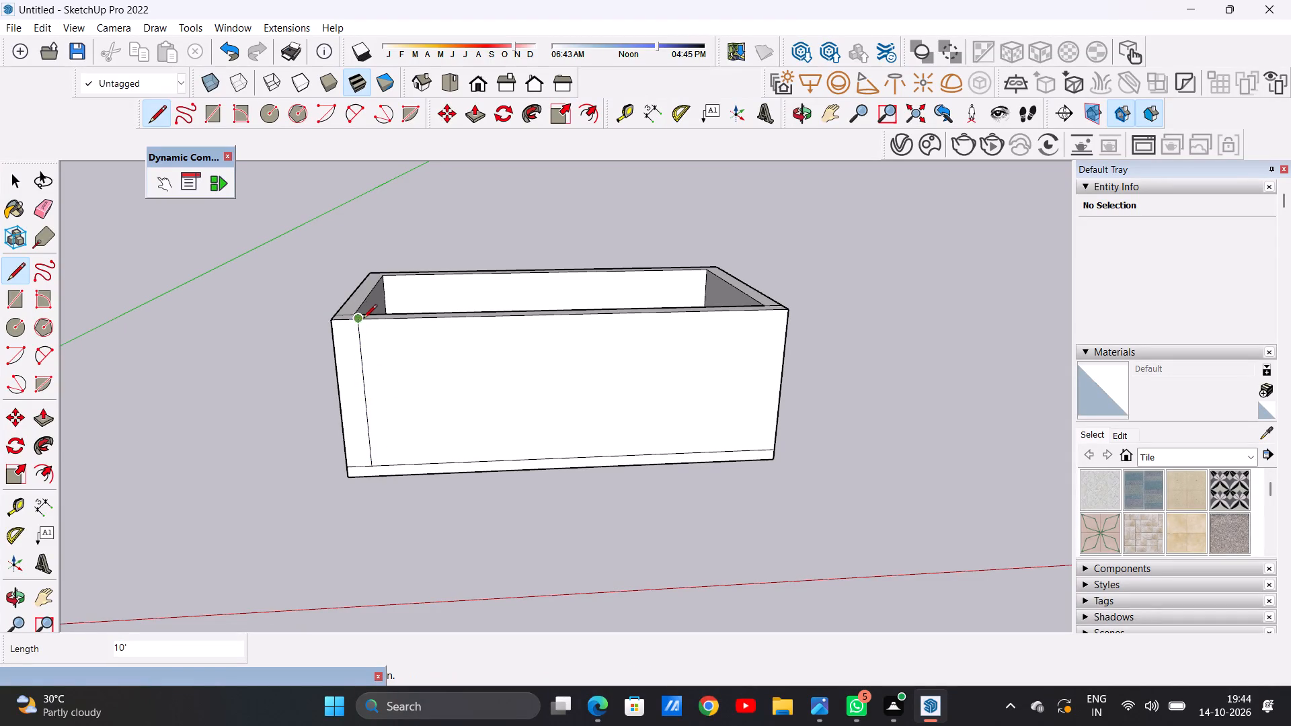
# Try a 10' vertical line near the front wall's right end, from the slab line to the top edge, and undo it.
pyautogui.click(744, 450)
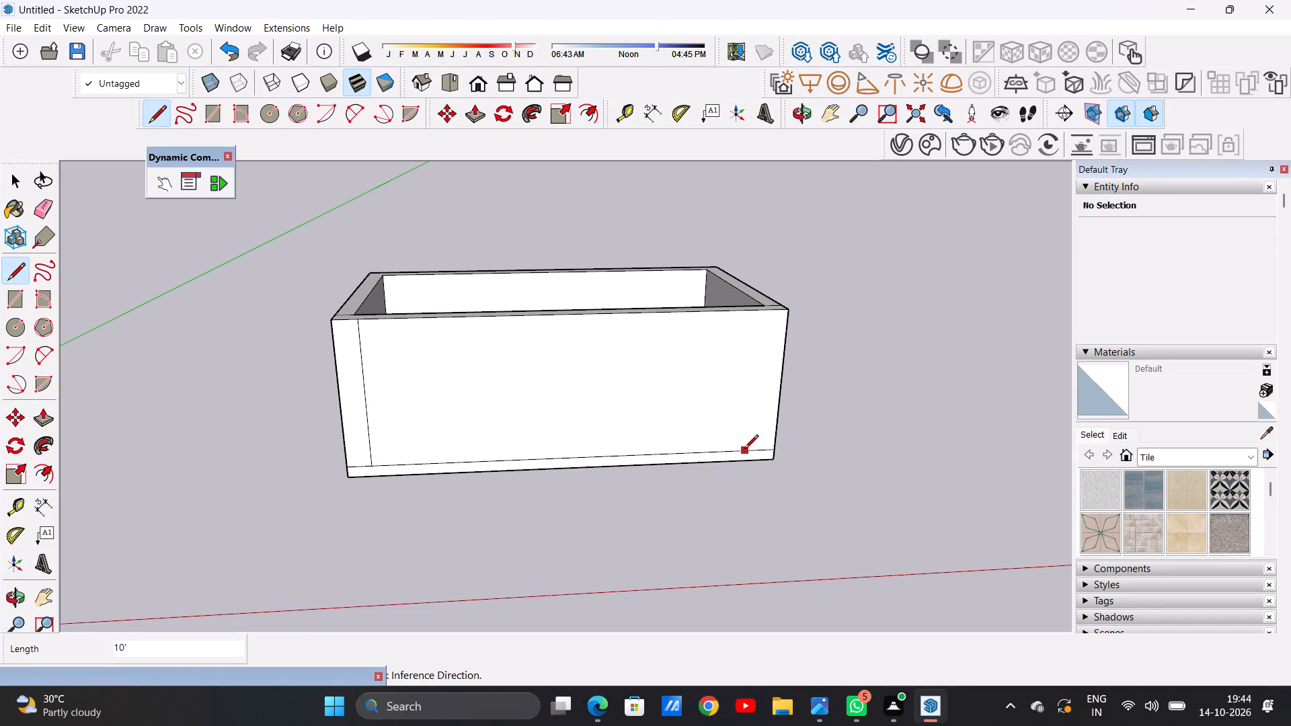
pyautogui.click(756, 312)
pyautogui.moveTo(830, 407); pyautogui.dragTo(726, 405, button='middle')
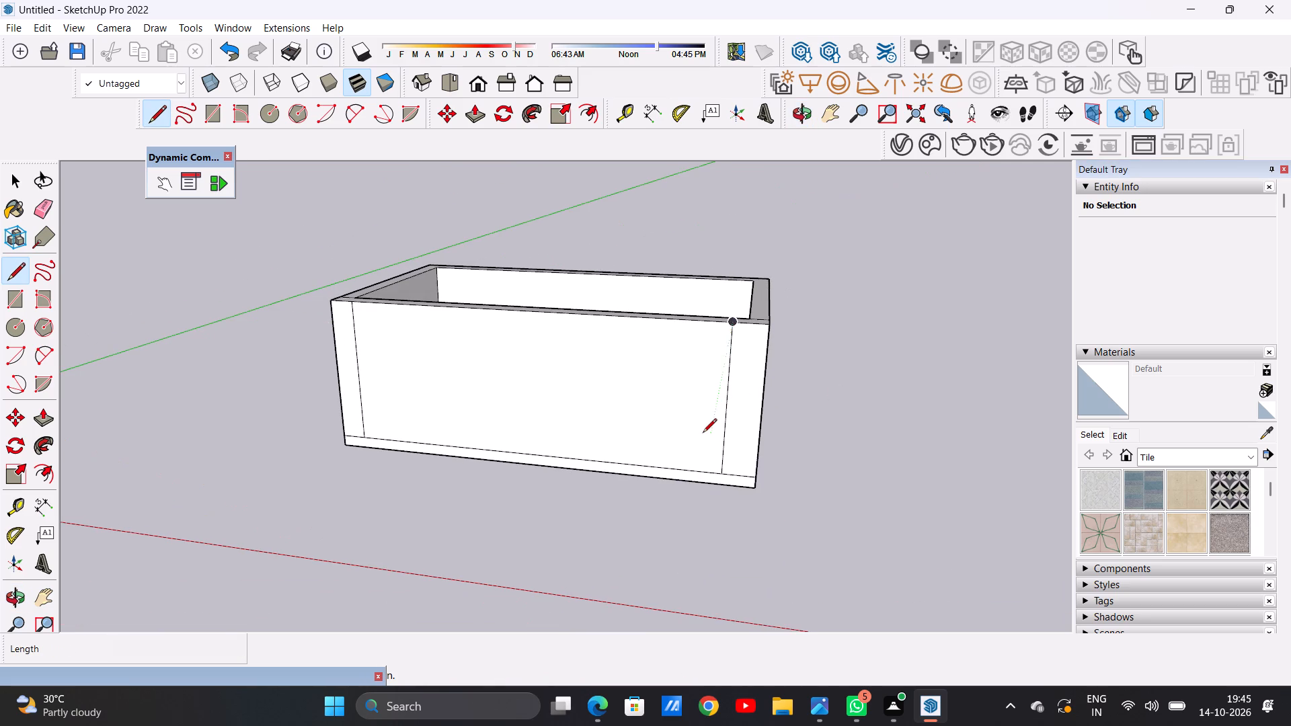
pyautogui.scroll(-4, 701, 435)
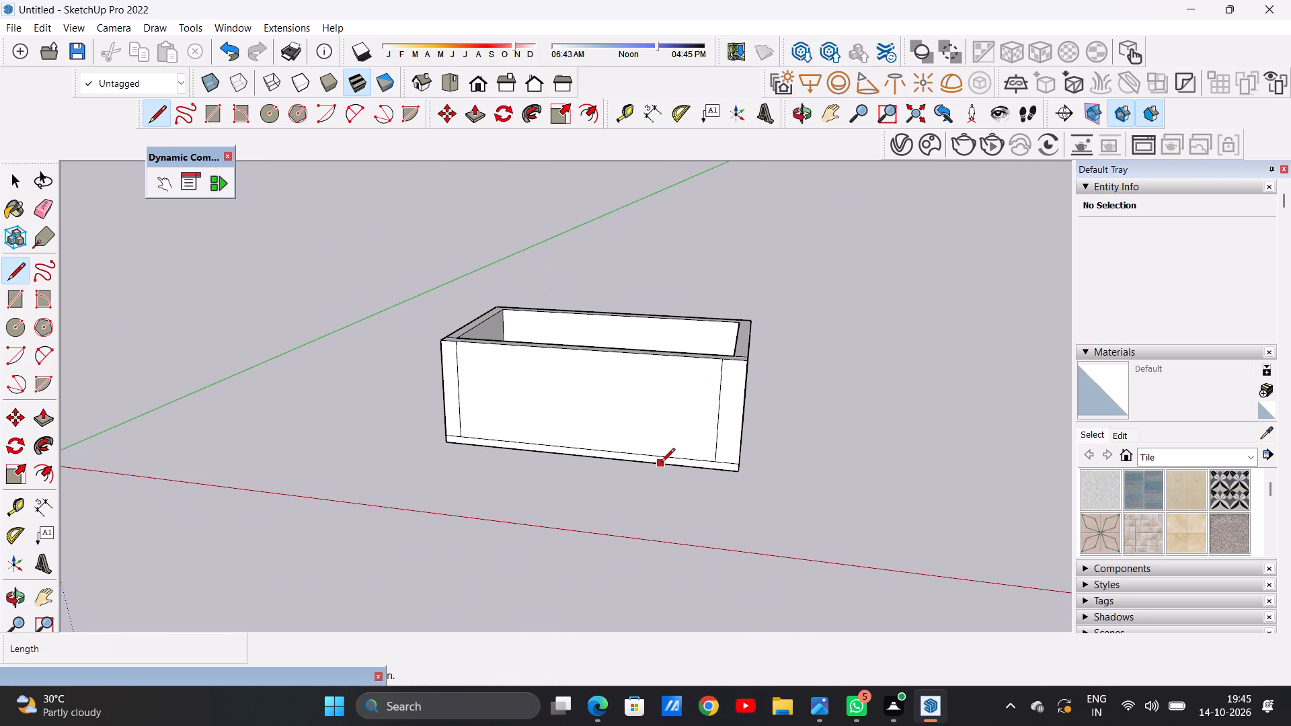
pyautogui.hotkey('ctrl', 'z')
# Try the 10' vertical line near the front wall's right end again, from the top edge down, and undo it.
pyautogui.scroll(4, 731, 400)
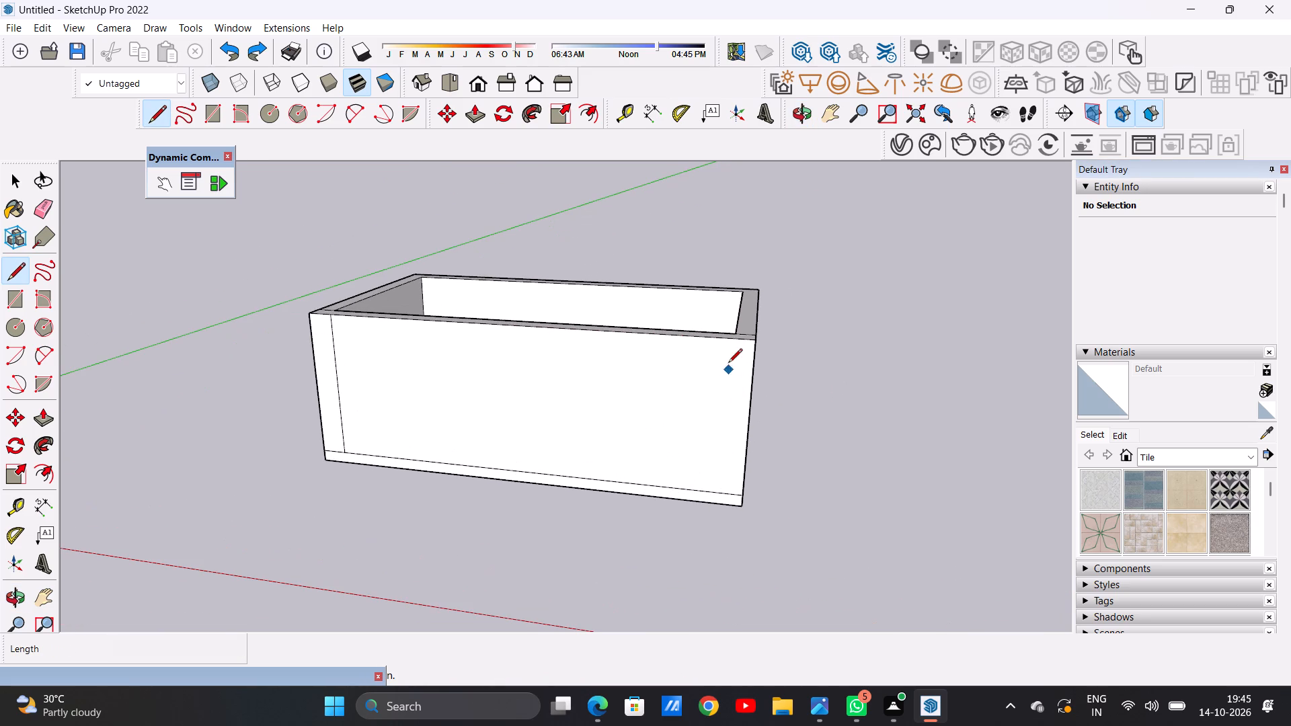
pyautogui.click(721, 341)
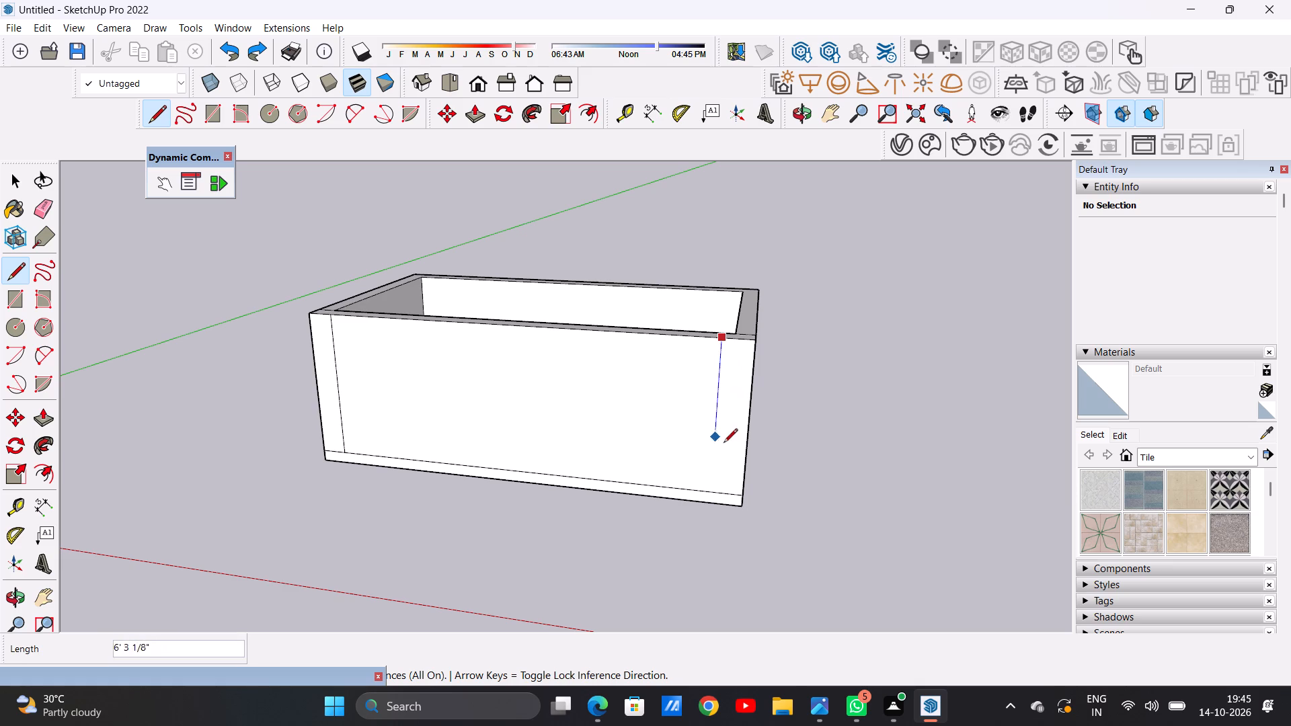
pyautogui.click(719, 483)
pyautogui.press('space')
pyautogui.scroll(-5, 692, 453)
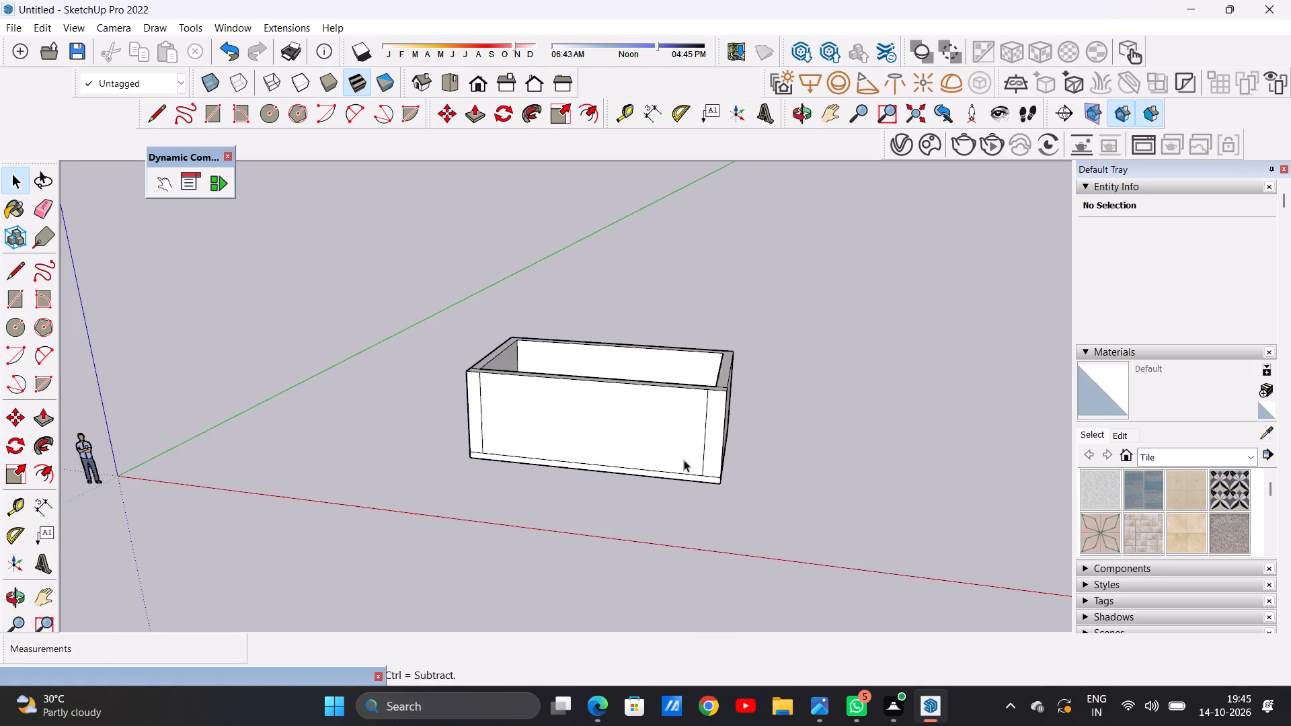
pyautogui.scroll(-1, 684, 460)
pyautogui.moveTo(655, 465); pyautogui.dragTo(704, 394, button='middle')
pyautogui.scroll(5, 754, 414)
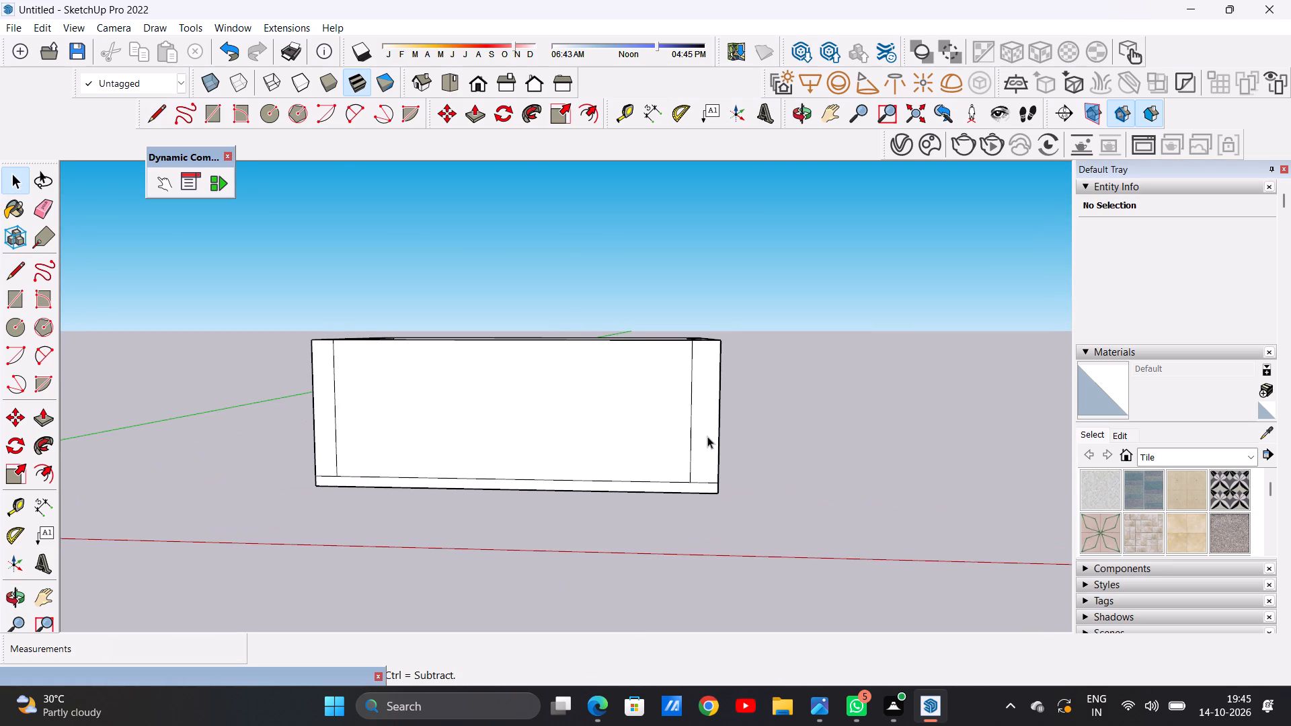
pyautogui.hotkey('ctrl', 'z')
# Draw a 10' vertical line near the front wall's right end, from the slab line up to the top edge.
pyautogui.press('l')
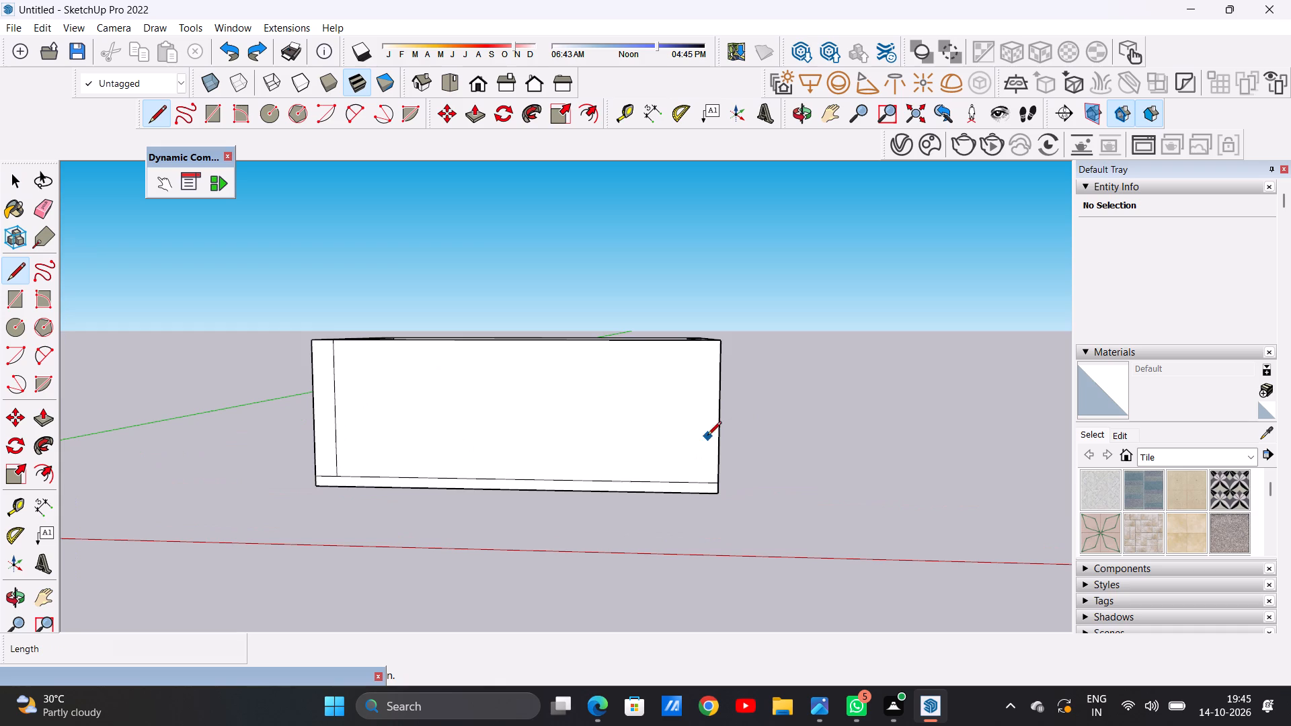
pyautogui.click(686, 479)
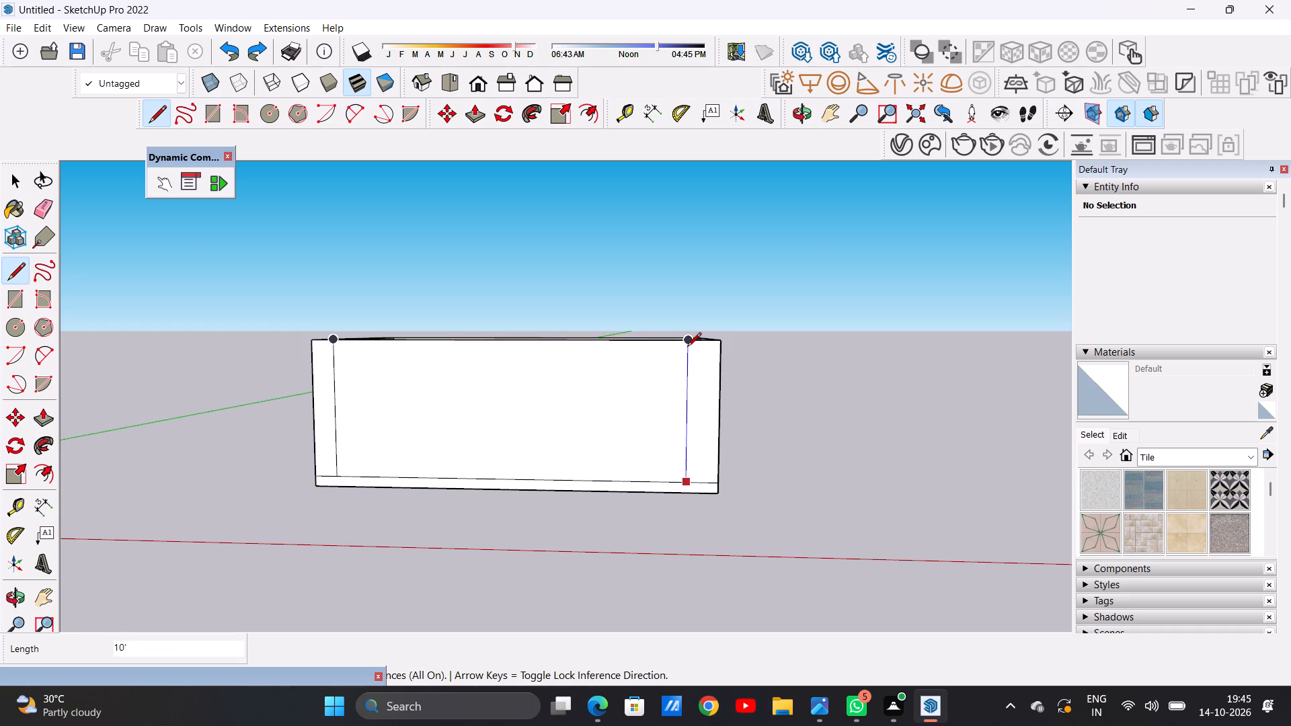
pyautogui.press('space')
pyautogui.write('L')
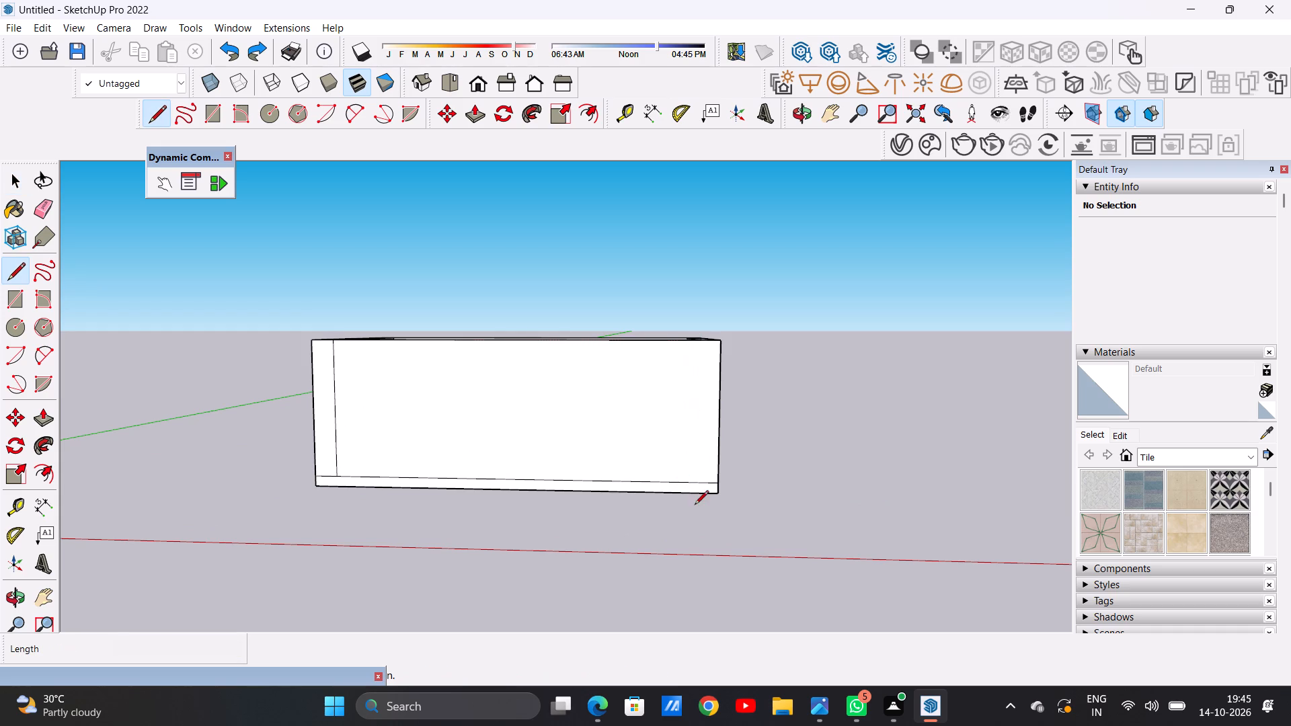
pyautogui.click(690, 485)
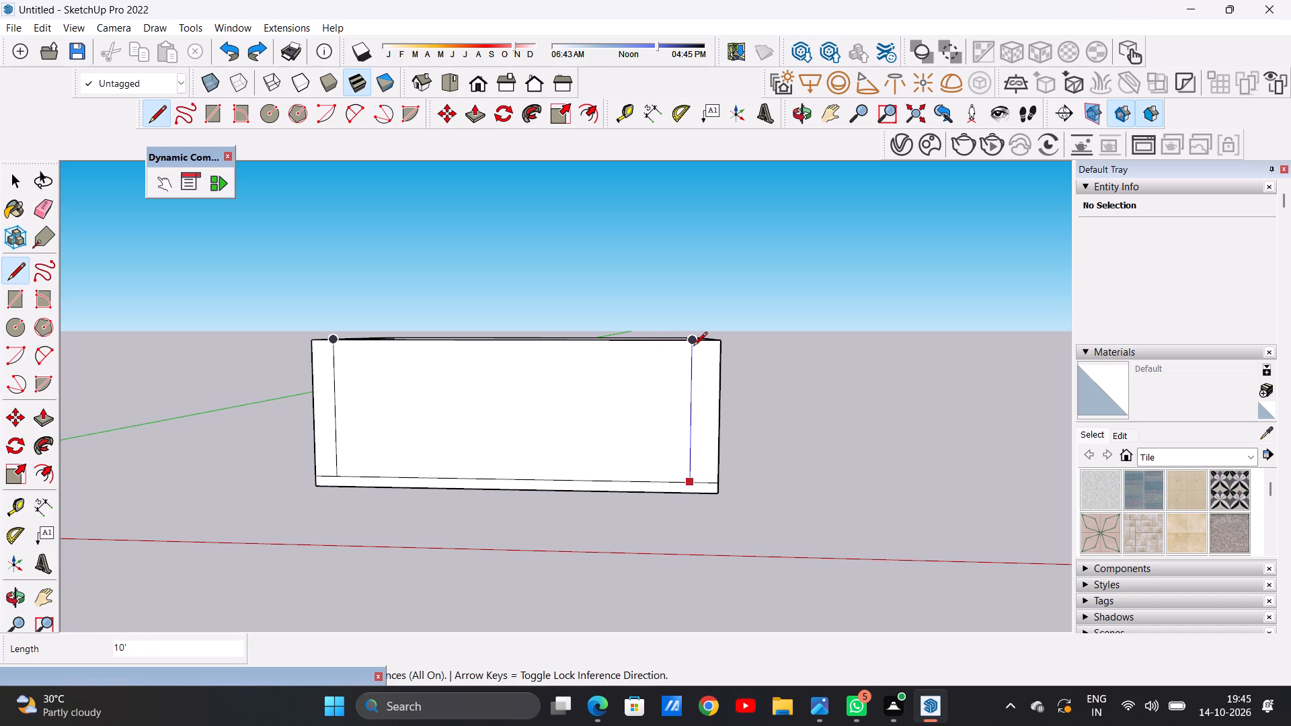
pyautogui.click(693, 347)
pyautogui.press('space')
# Examine the front wall and the placement of its two vertical end lines from close, distant and raised views.
pyautogui.scroll(4, 686, 342)
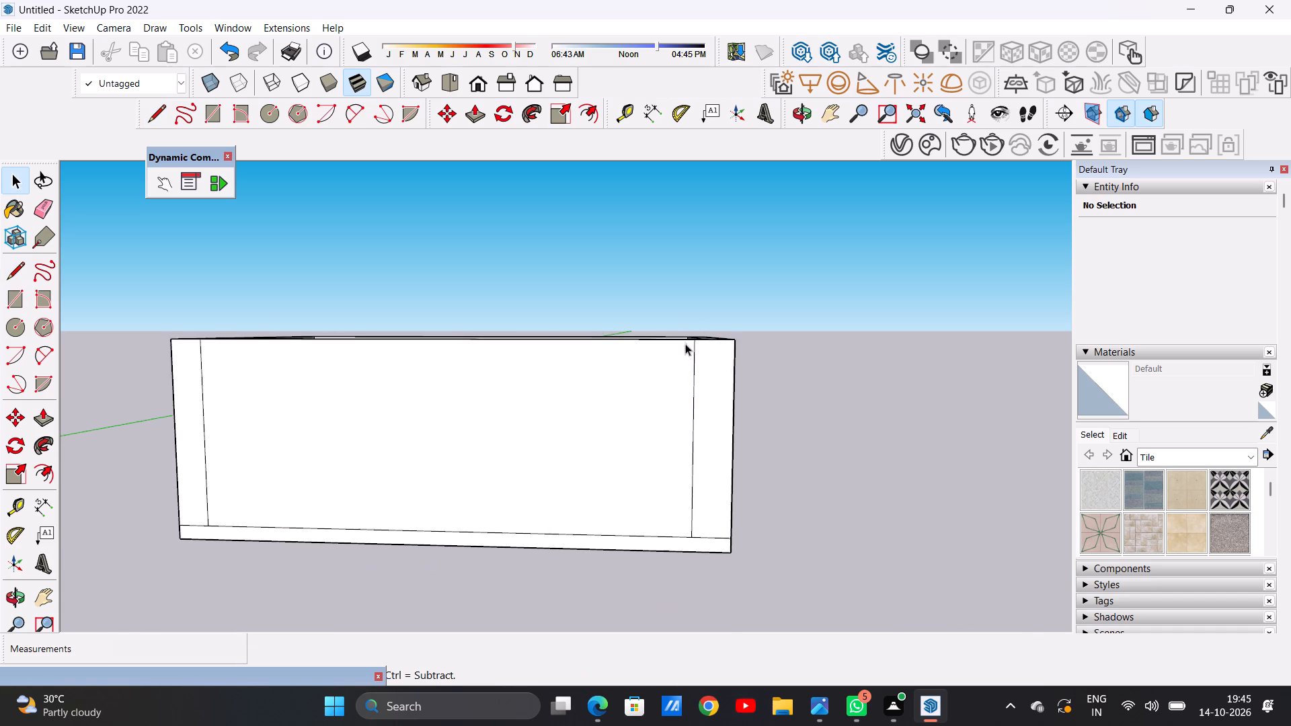
pyautogui.scroll(5, 685, 344)
pyautogui.scroll(-12, 706, 411)
pyautogui.moveTo(647, 430); pyautogui.dragTo(665, 606, button='middle')
pyautogui.scroll(-3, 555, 450)
pyautogui.scroll(5, 557, 477)
pyautogui.moveTo(570, 495); pyautogui.dragTo(572, 373, button='middle')
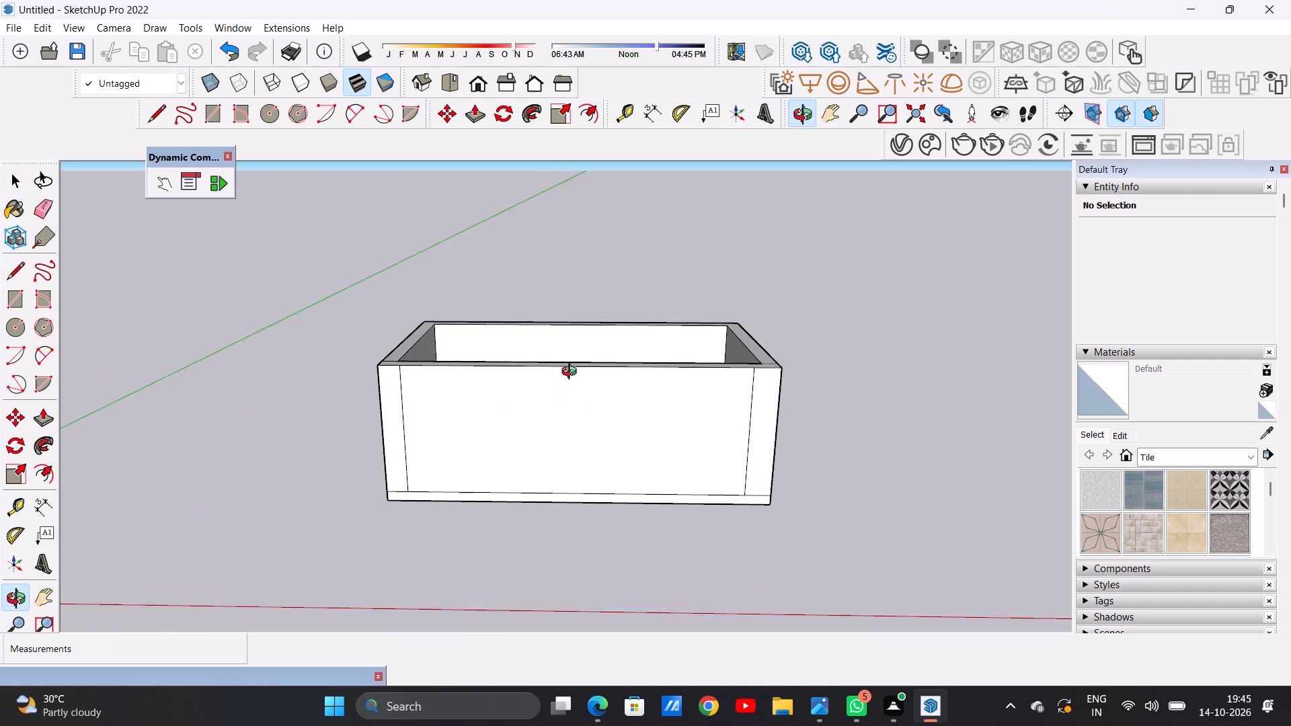
pyautogui.moveTo(572, 373); pyautogui.dragTo(585, 354, button='middle')
pyautogui.scroll(3, 609, 393)
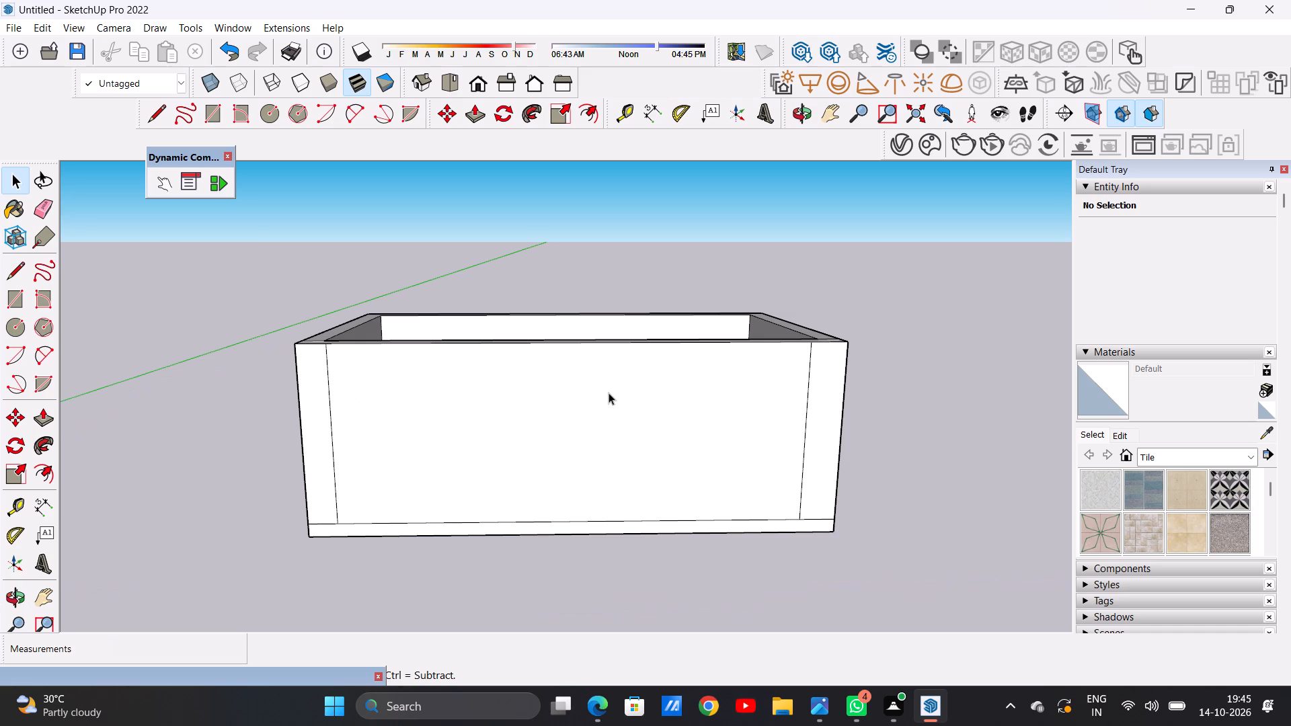
pyautogui.scroll(-4, 503, 417)
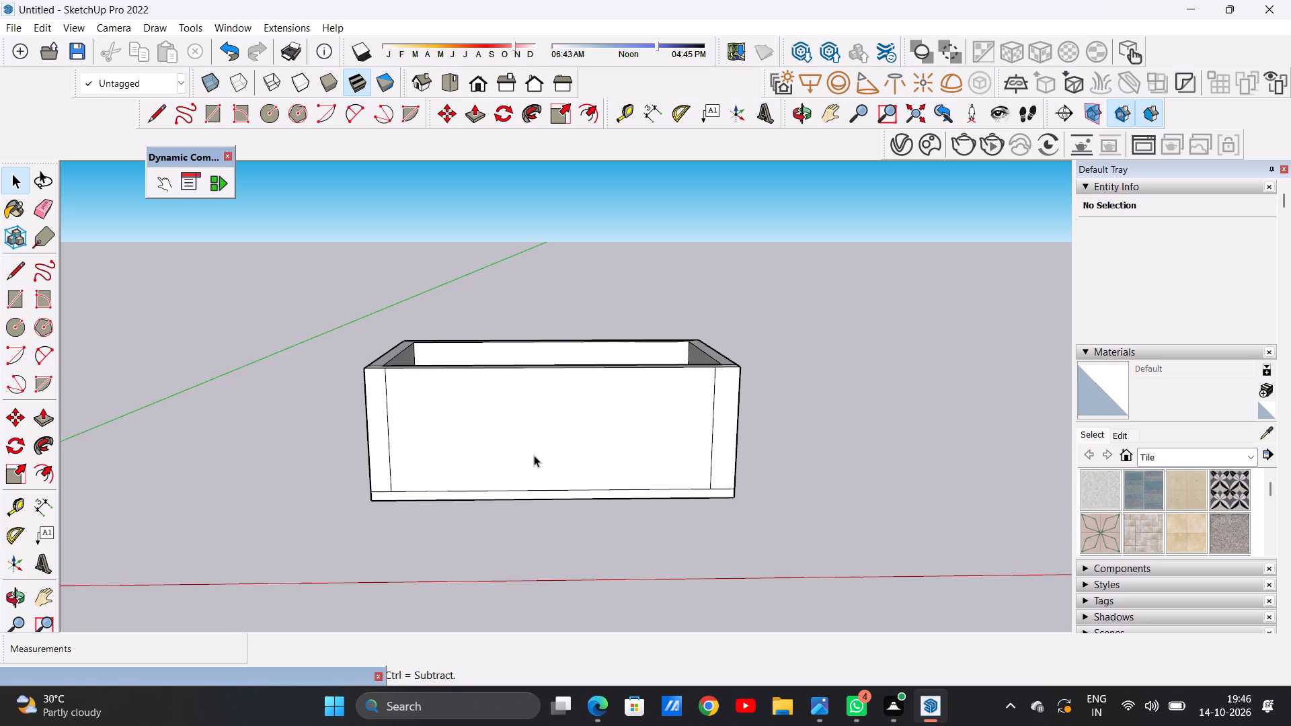
pyautogui.scroll(-1, 538, 455)
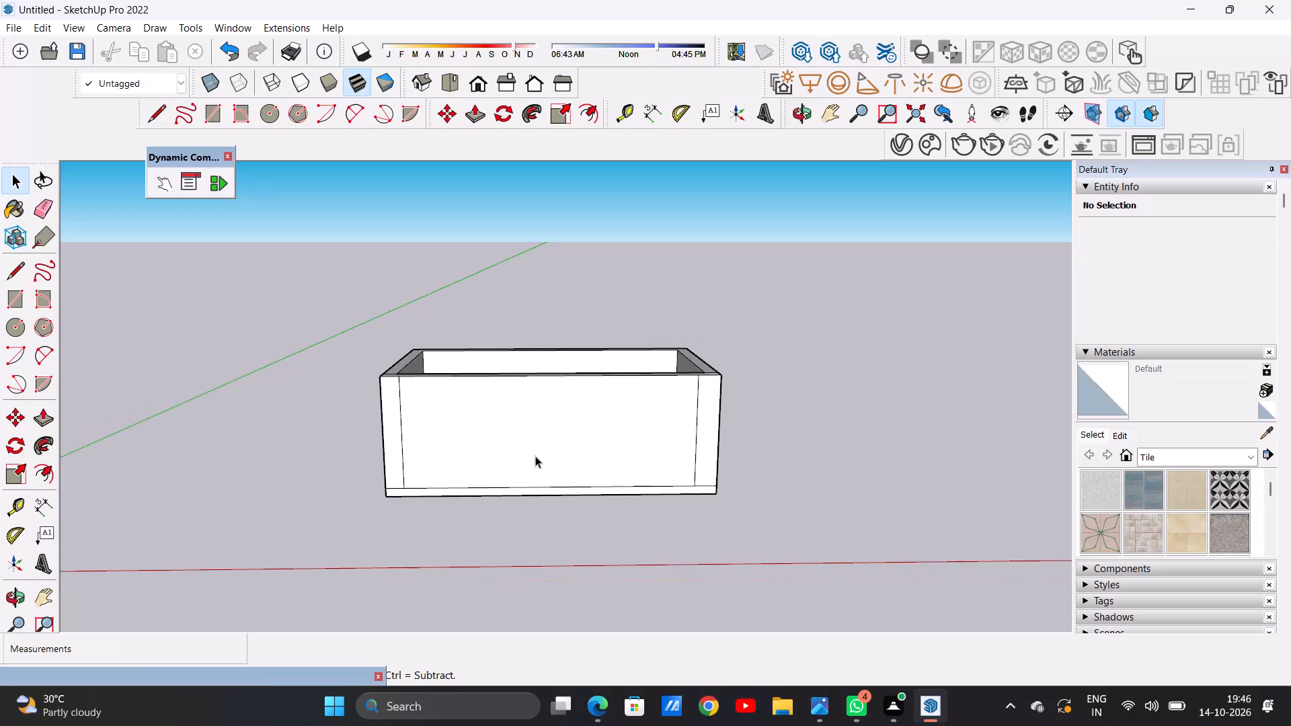
pyautogui.scroll(-5, 539, 448)
pyautogui.scroll(6, 527, 475)
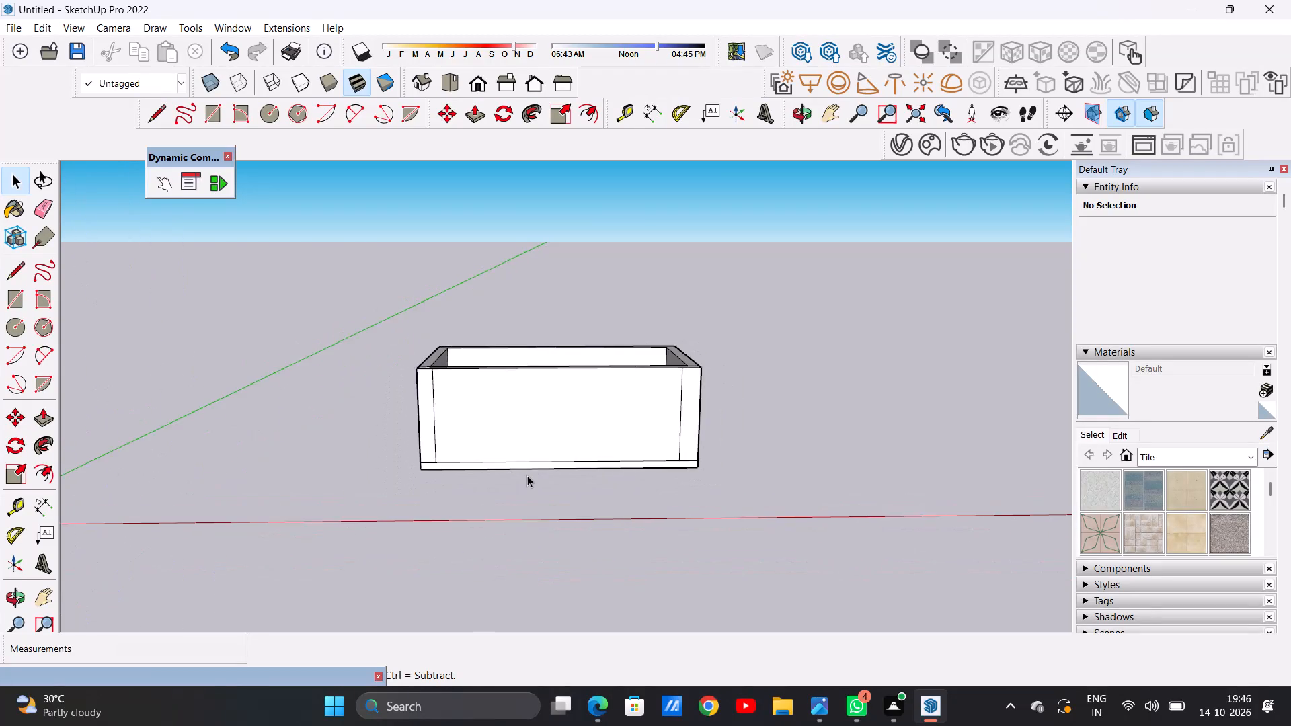
pyautogui.scroll(5, 527, 475)
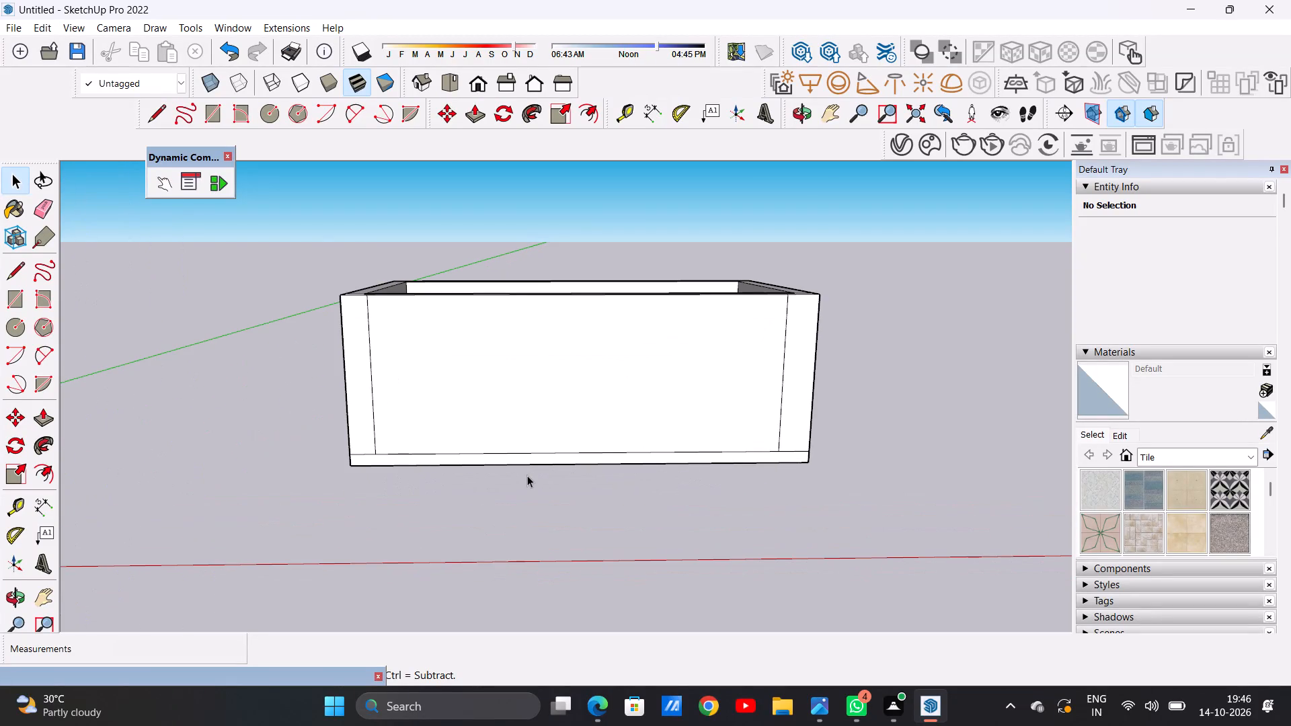
# Draw two closely spaced 10' vertical lines on the front wall, right of centre, from the slab line to the top edge.
pyautogui.press('l')
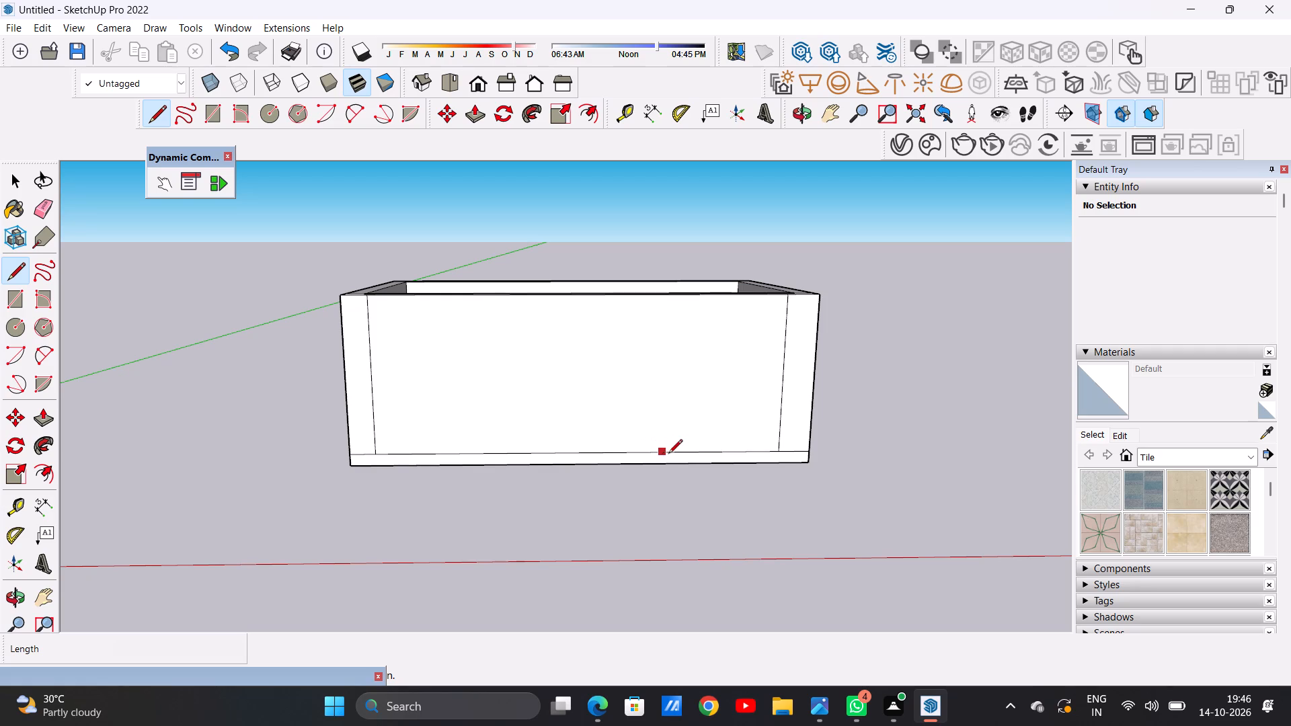
pyautogui.click(672, 454)
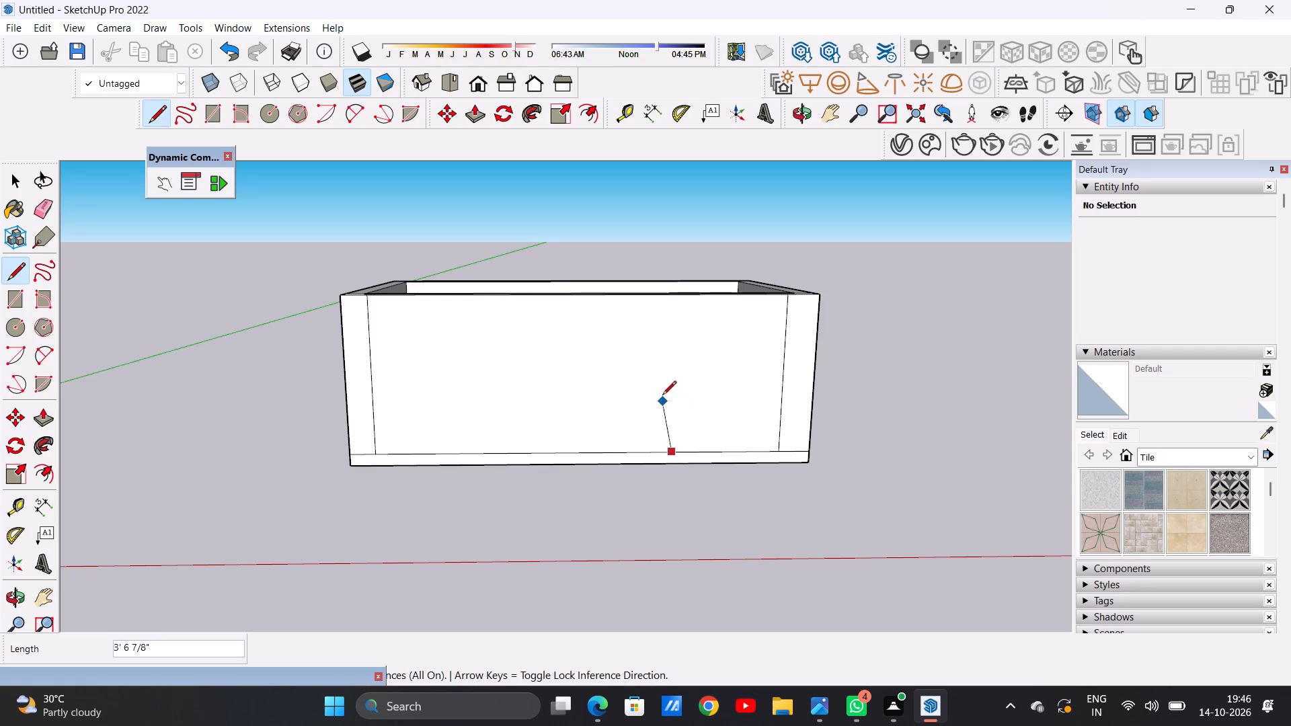
pyautogui.click(677, 298)
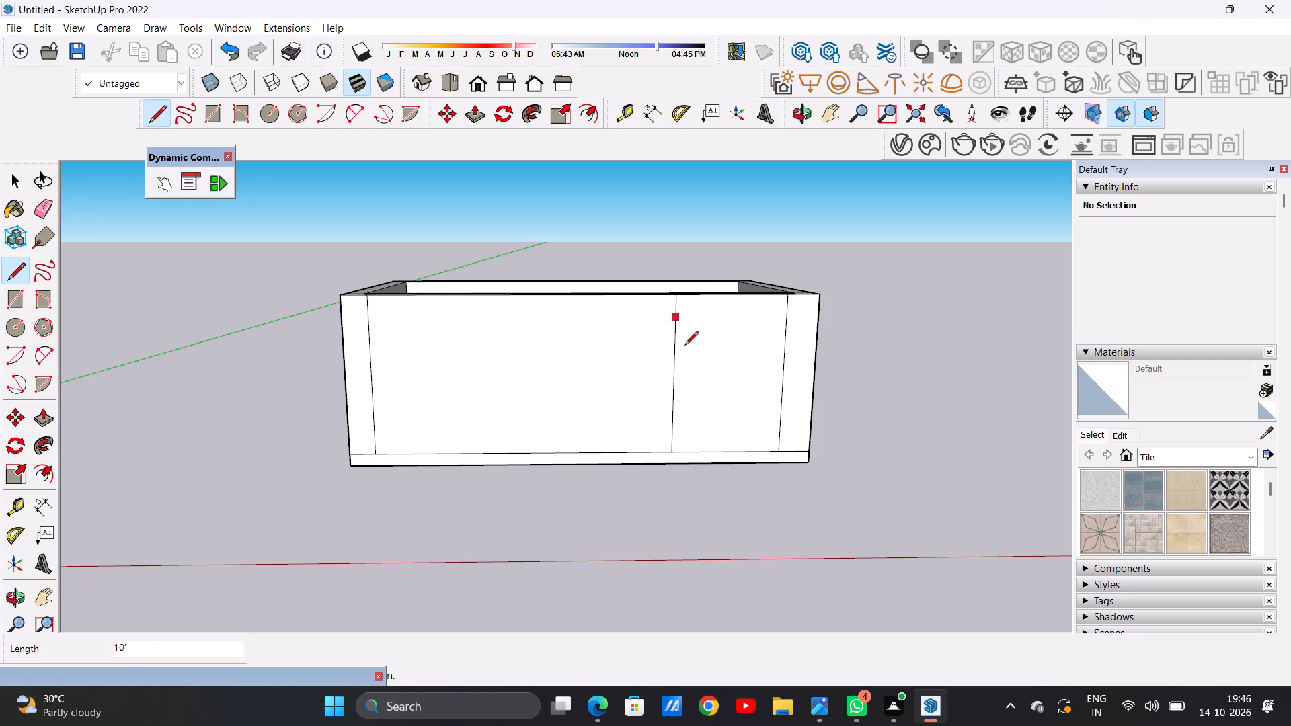
pyautogui.click(656, 452)
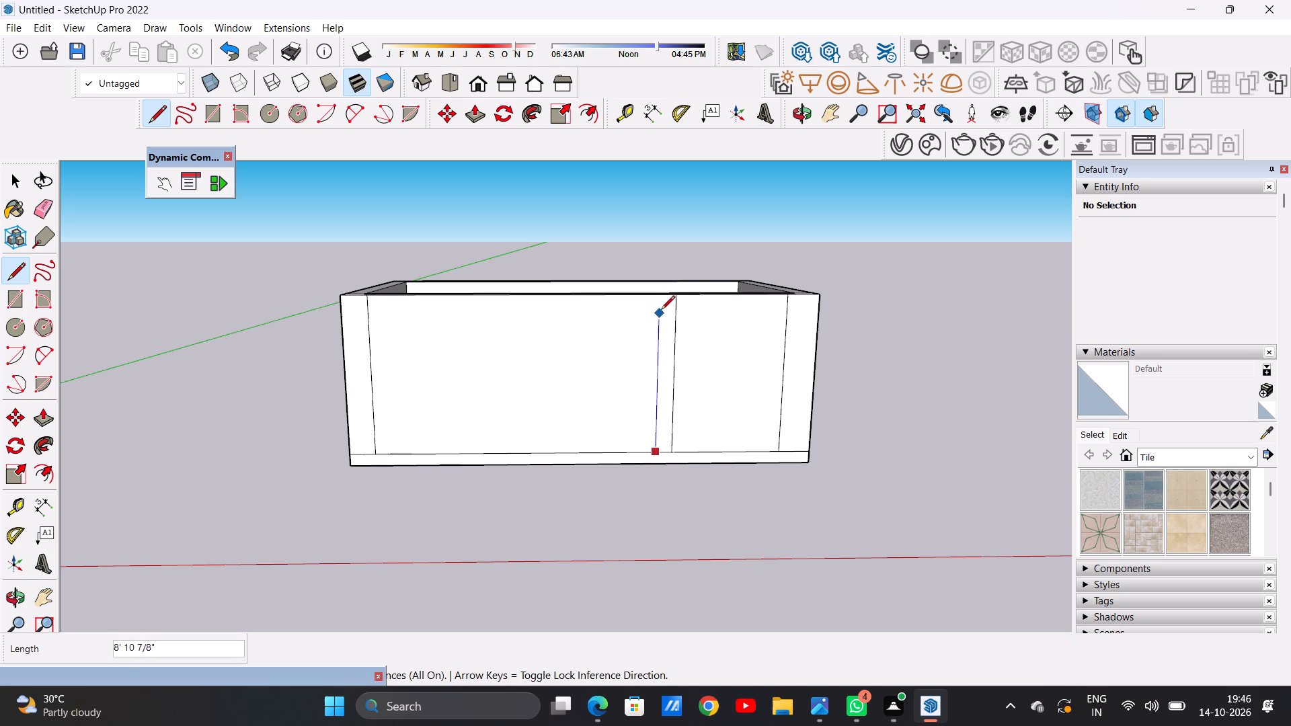
pyautogui.click(660, 296)
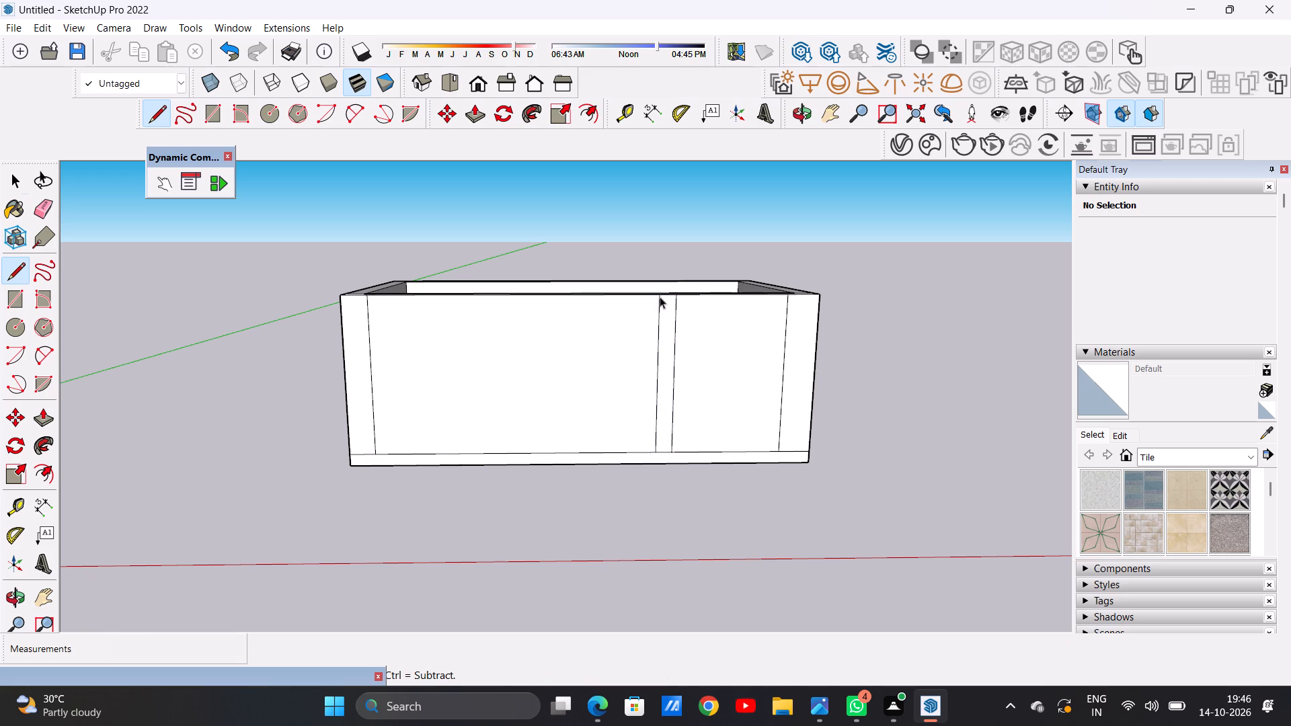
pyautogui.press('space')
# Move the room's inner floor face and its edges up 10' to the inner top corner of the walls.
pyautogui.scroll(-5, 670, 528)
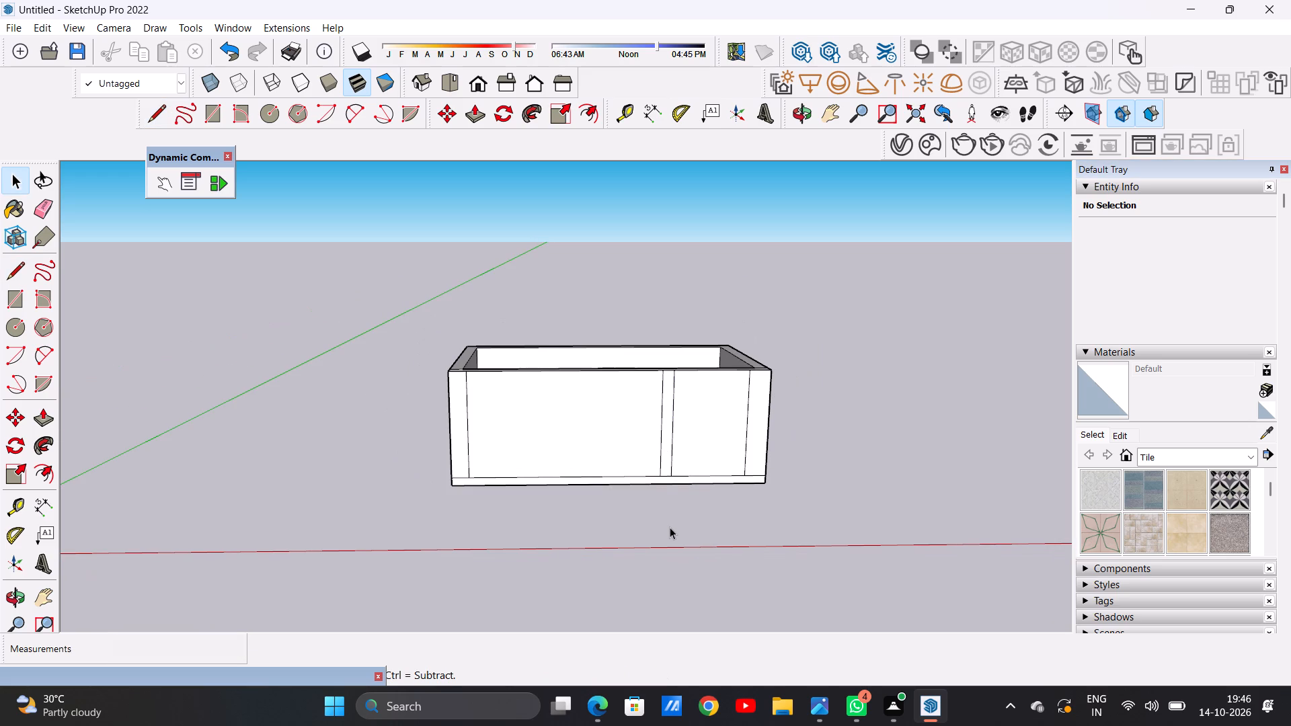
pyautogui.scroll(-3, 677, 479)
pyautogui.moveTo(650, 418); pyautogui.dragTo(627, 535, button='middle')
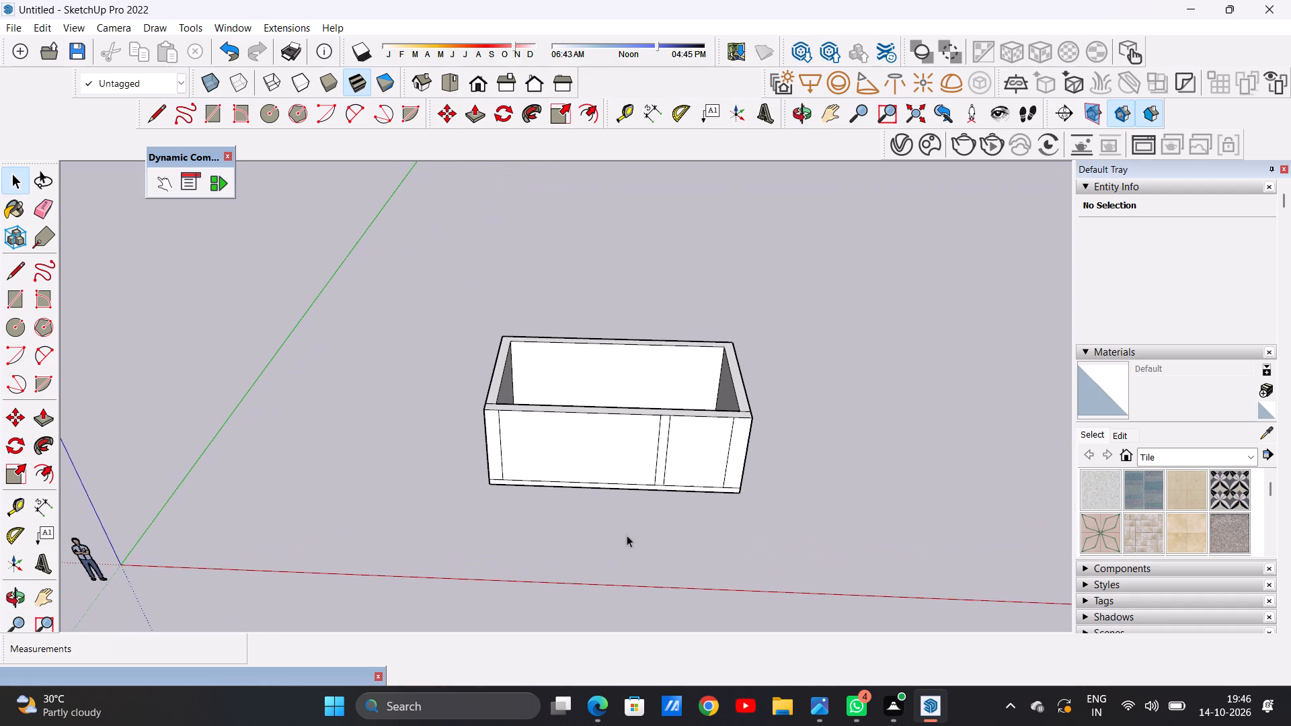
pyautogui.scroll(6, 617, 459)
pyautogui.moveTo(613, 454); pyautogui.dragTo(630, 560, button='middle')
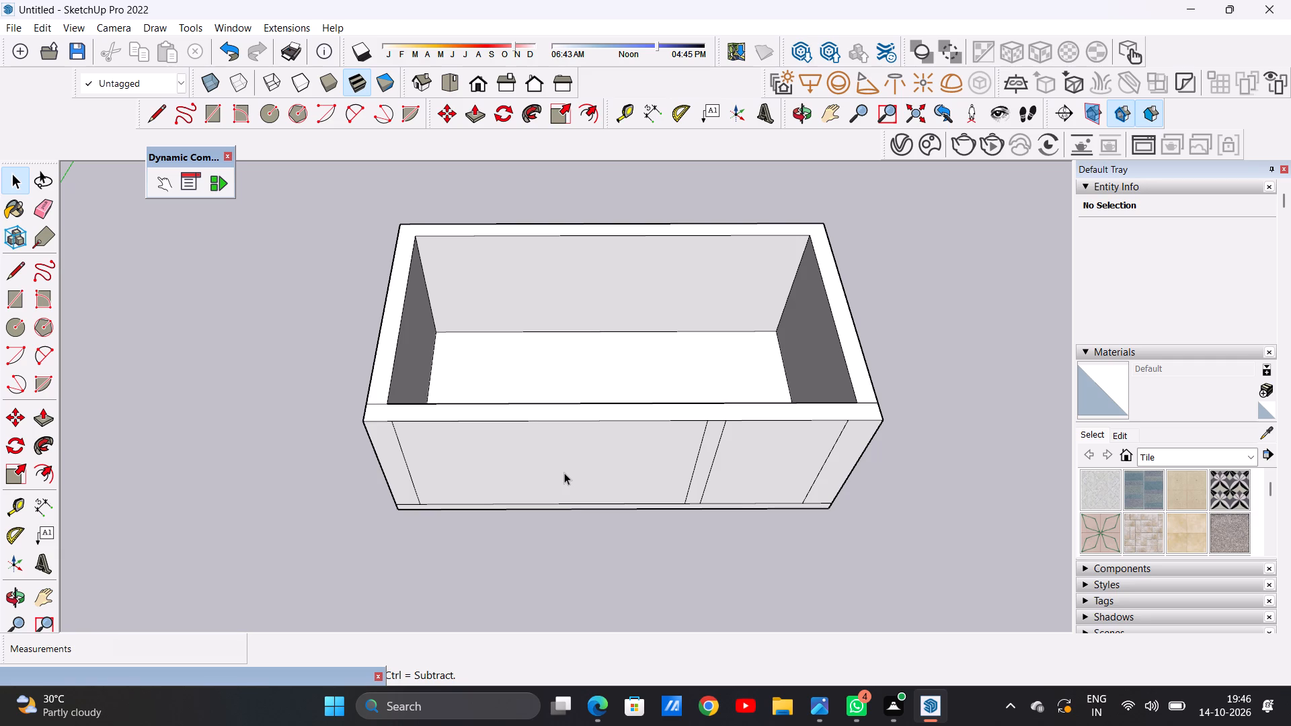
pyautogui.scroll(-2, 578, 394)
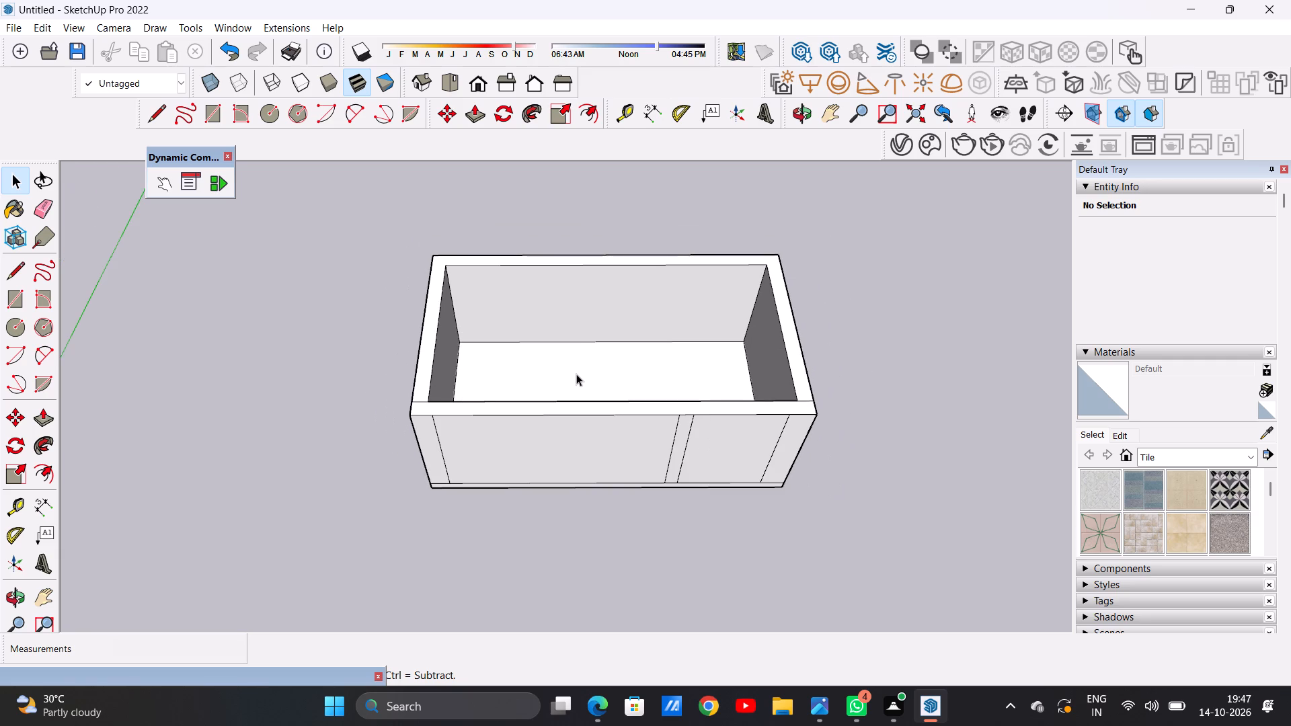
pyautogui.moveTo(594, 334); pyautogui.dragTo(584, 479, button='middle')
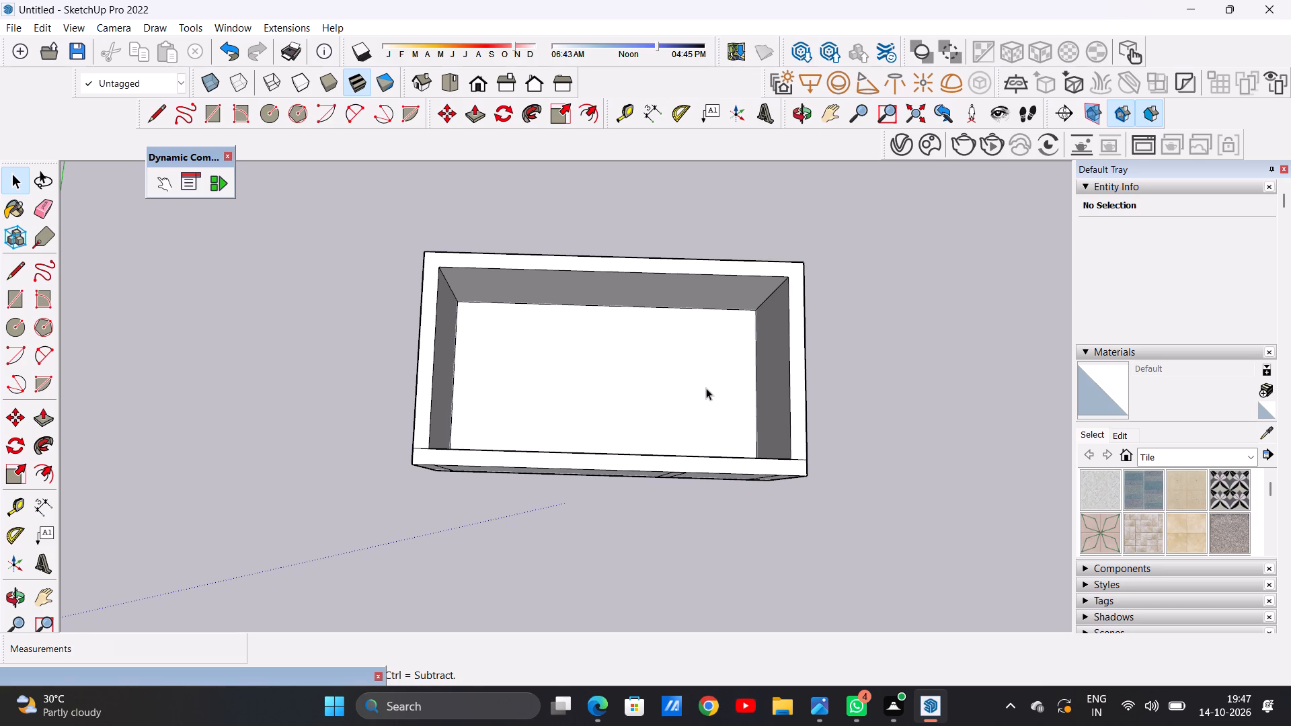
pyautogui.doubleClick(706, 388)
pyautogui.press('m')
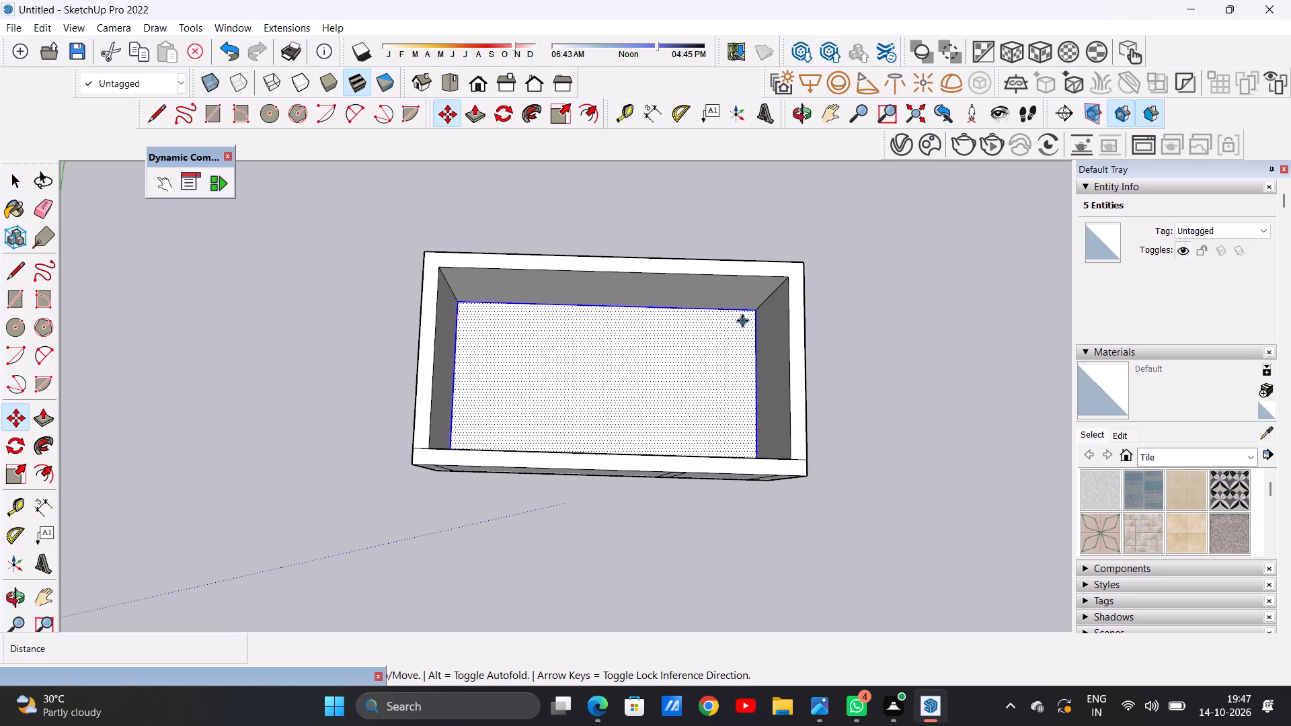
pyautogui.click(750, 309)
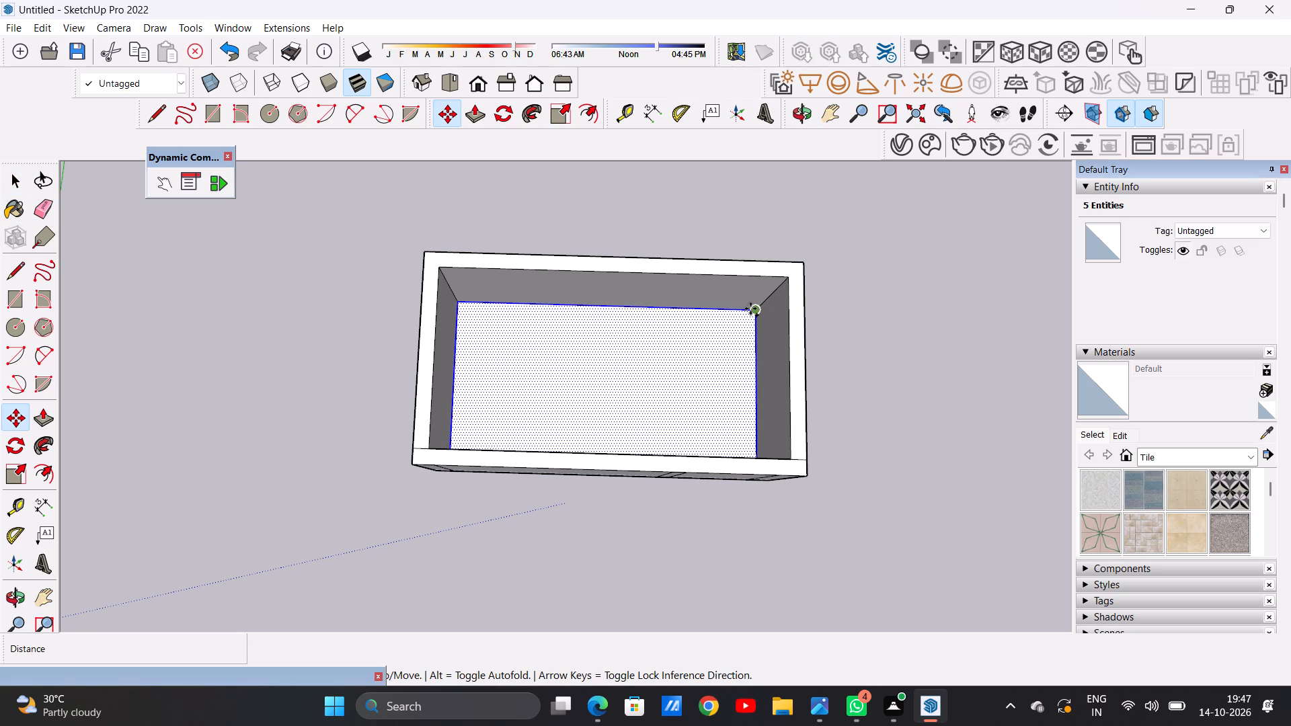
pyautogui.click(783, 277)
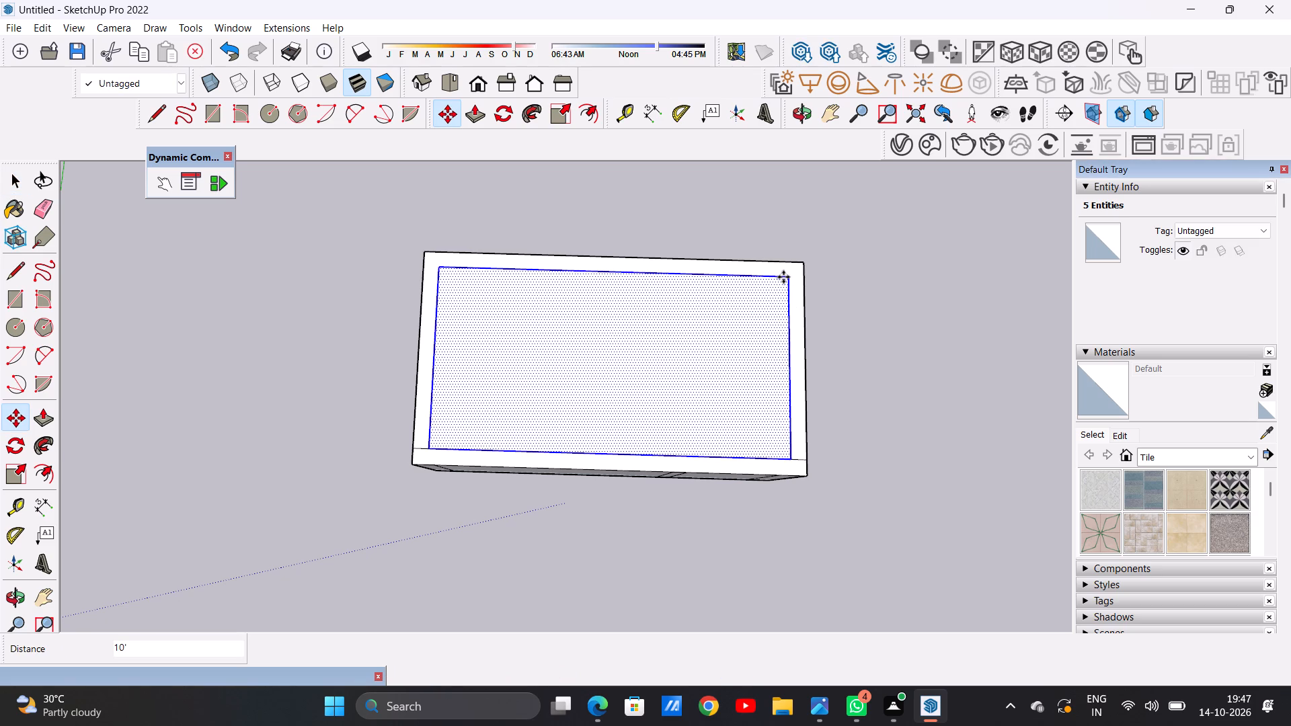
pyautogui.press('space')
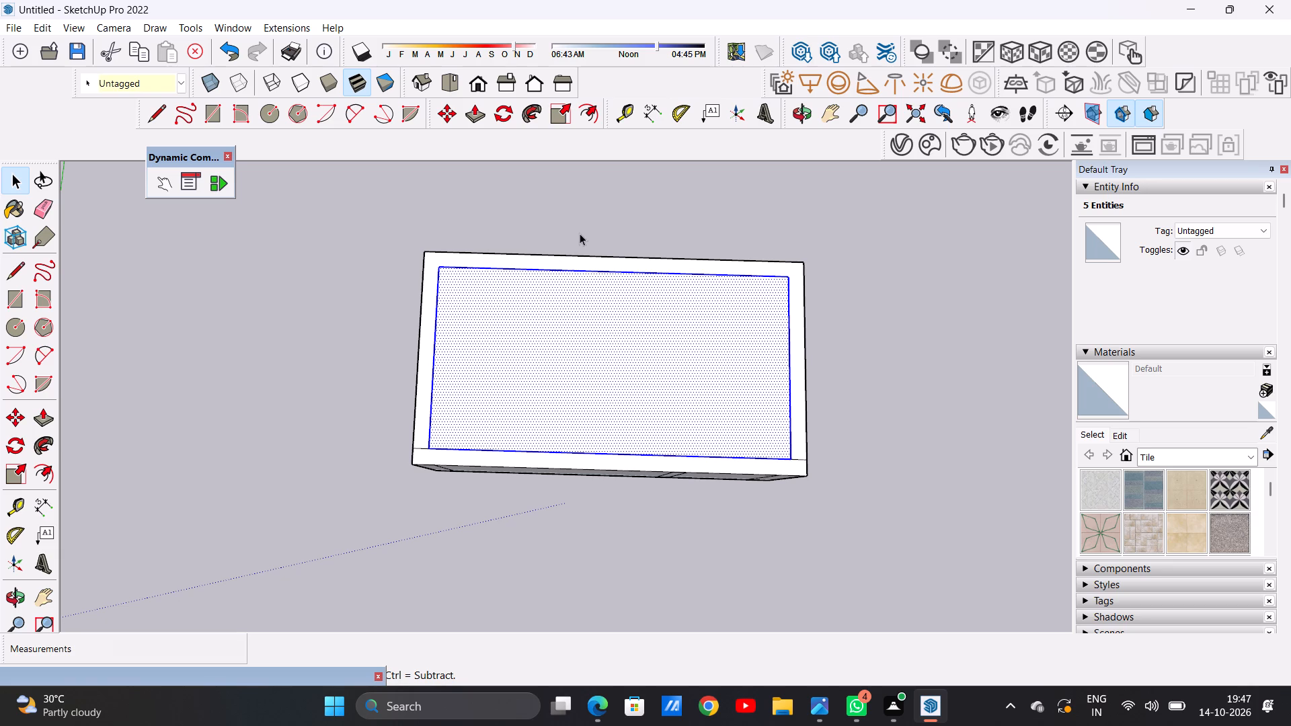
pyautogui.click(580, 230)
pyautogui.click(407, 241)
# Examine the covered shell and the vertical lines on its front wall from above, close up and at a distance.
pyautogui.scroll(-5, 327, 345)
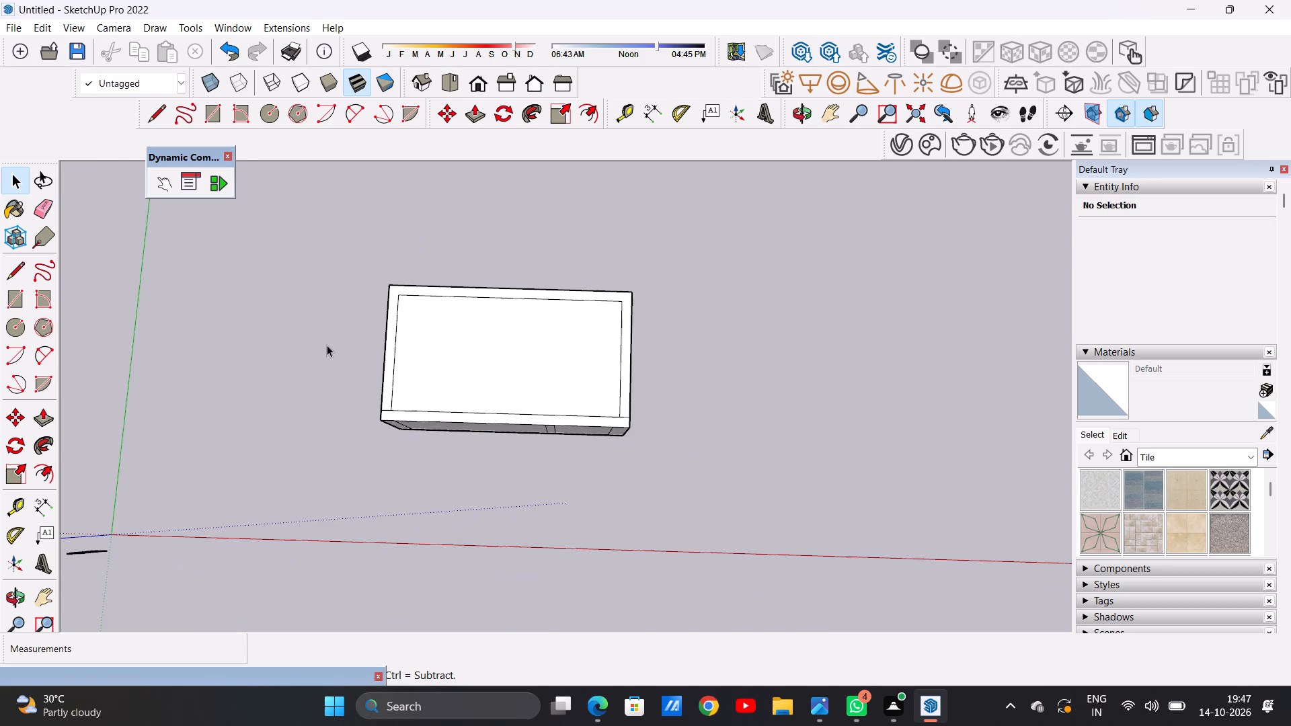
pyautogui.scroll(5, 527, 422)
pyautogui.moveTo(525, 475); pyautogui.dragTo(522, 321, button='middle')
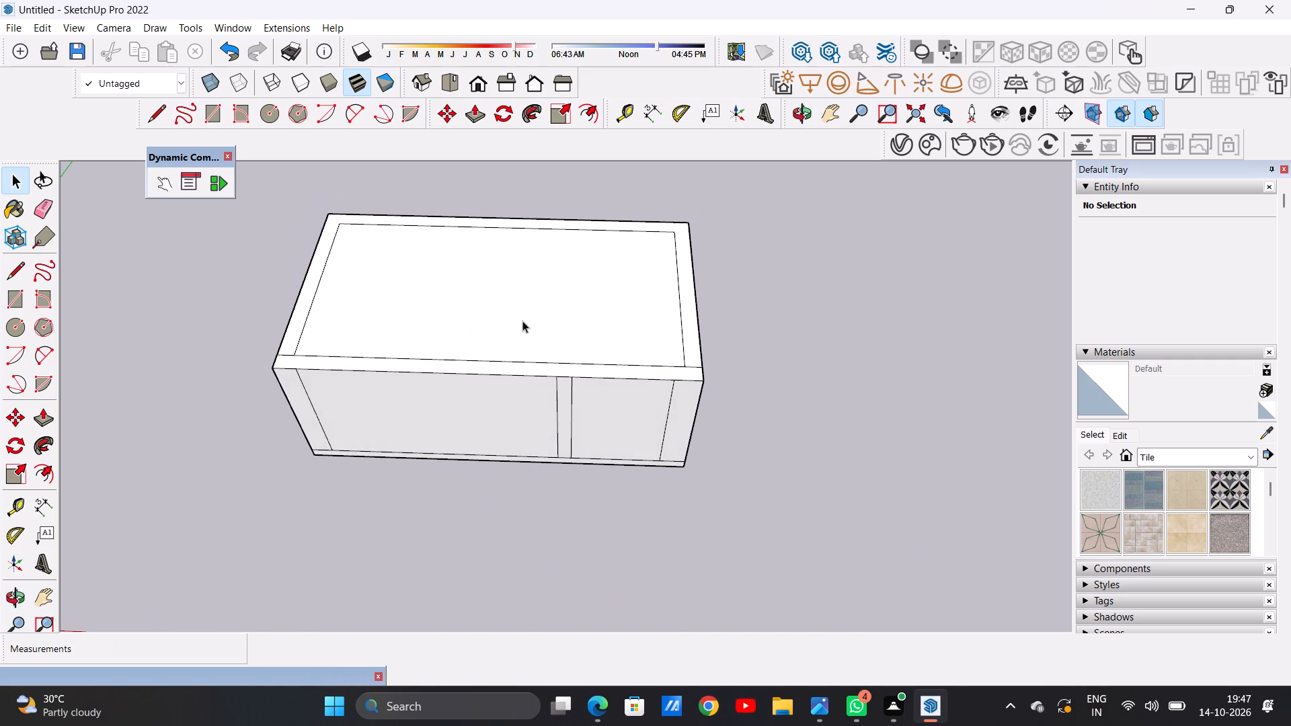
pyautogui.scroll(-7, 504, 432)
pyautogui.moveTo(509, 450); pyautogui.dragTo(509, 350, button='middle')
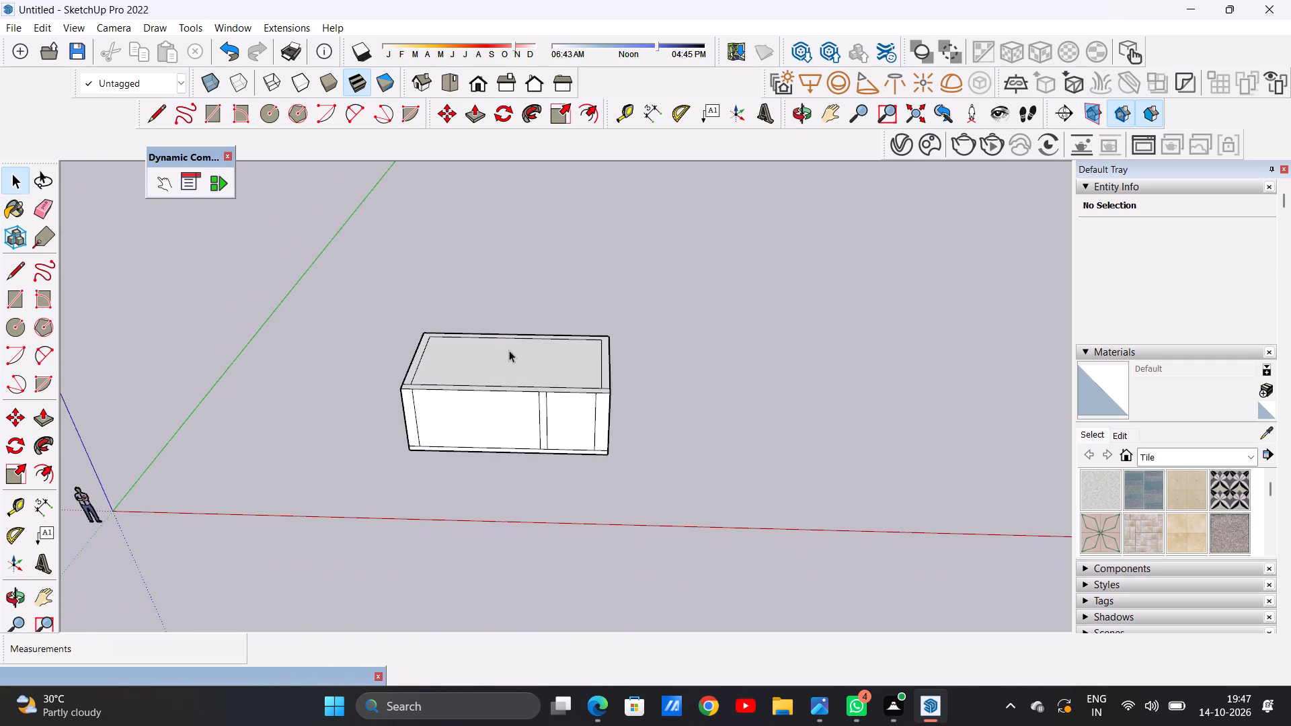
pyautogui.scroll(3, 553, 369)
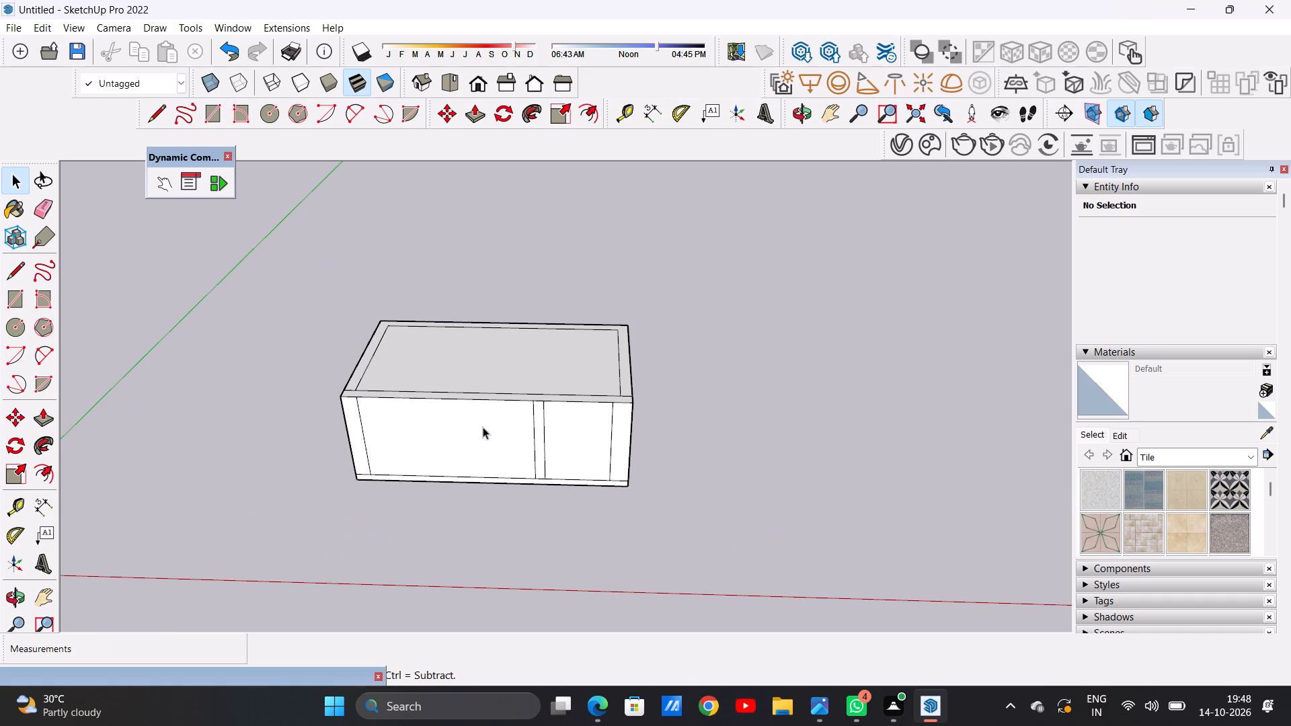
pyautogui.scroll(-16, 557, 435)
pyautogui.scroll(1, 537, 424)
pyautogui.scroll(-3, 537, 424)
pyautogui.scroll(2, 531, 424)
pyautogui.scroll(-1, 531, 422)
pyautogui.scroll(8, 531, 422)
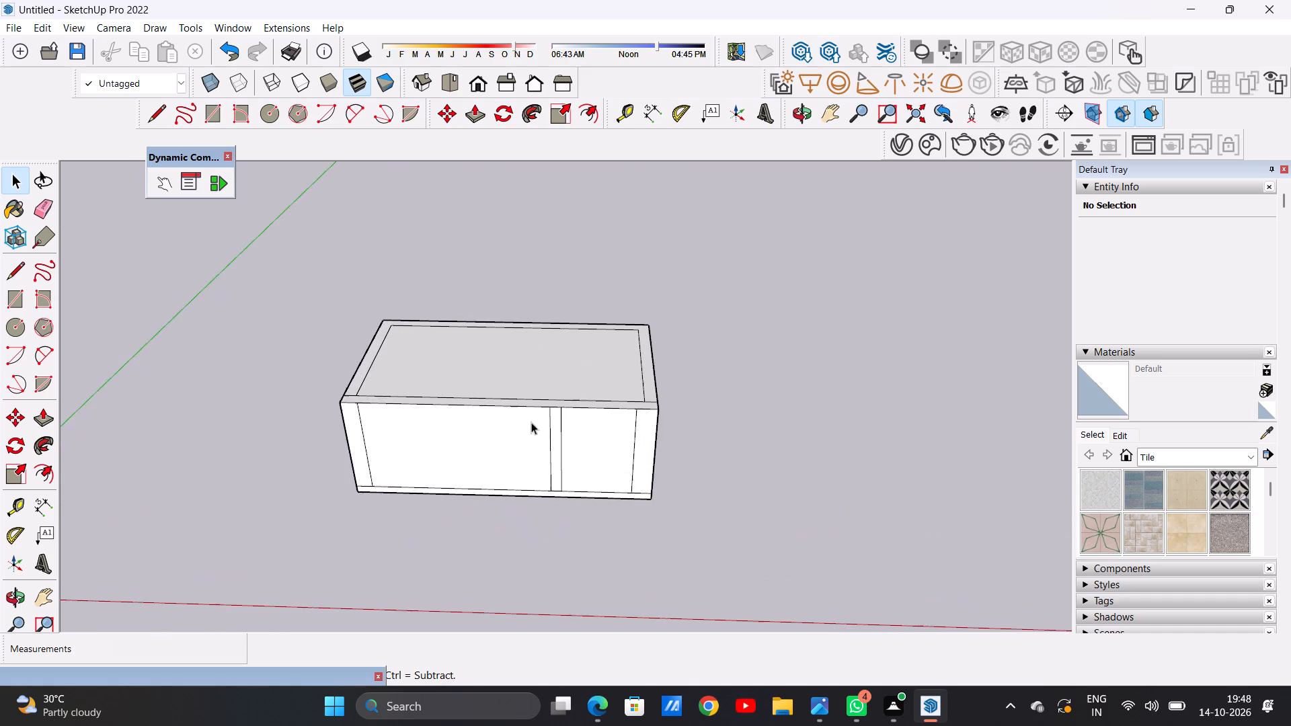
pyautogui.moveTo(535, 471); pyautogui.dragTo(526, 353, button='middle')
pyautogui.middleClick(526, 353)
pyautogui.scroll(3, 558, 382)
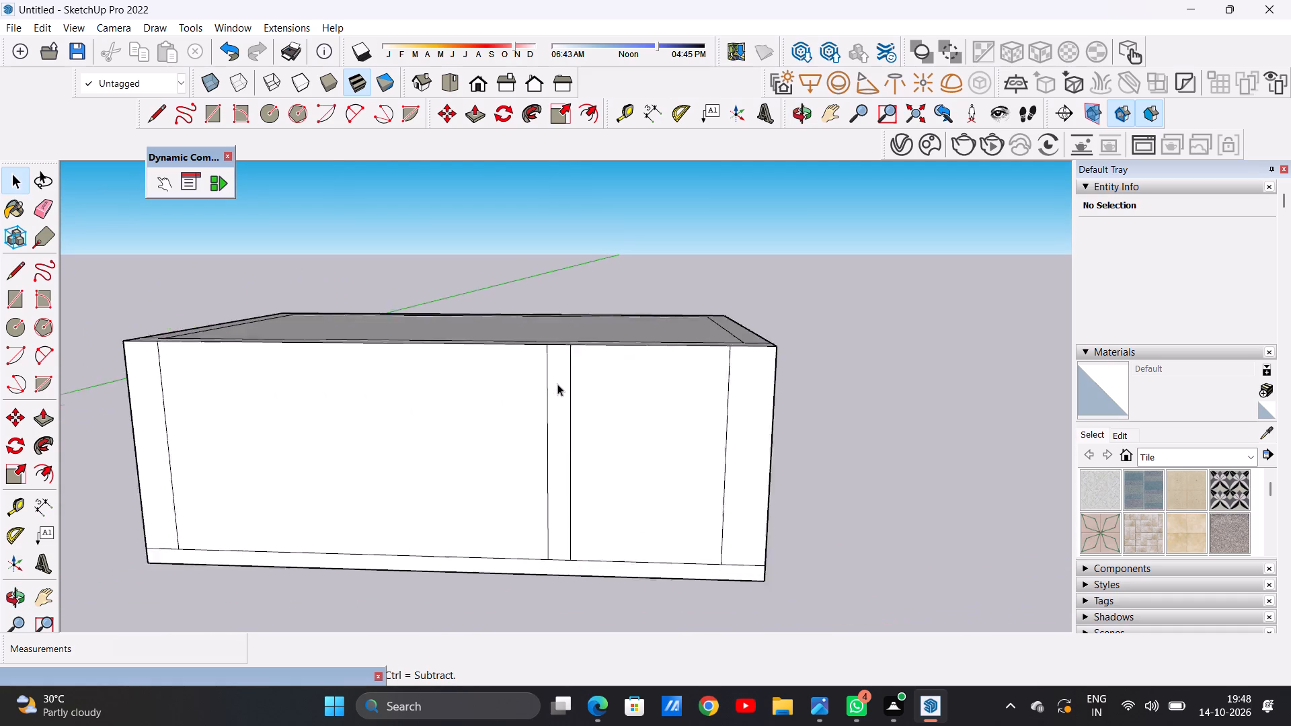
pyautogui.scroll(4, 557, 384)
pyautogui.scroll(-11, 684, 389)
pyautogui.moveTo(618, 422); pyautogui.dragTo(573, 533, button='middle')
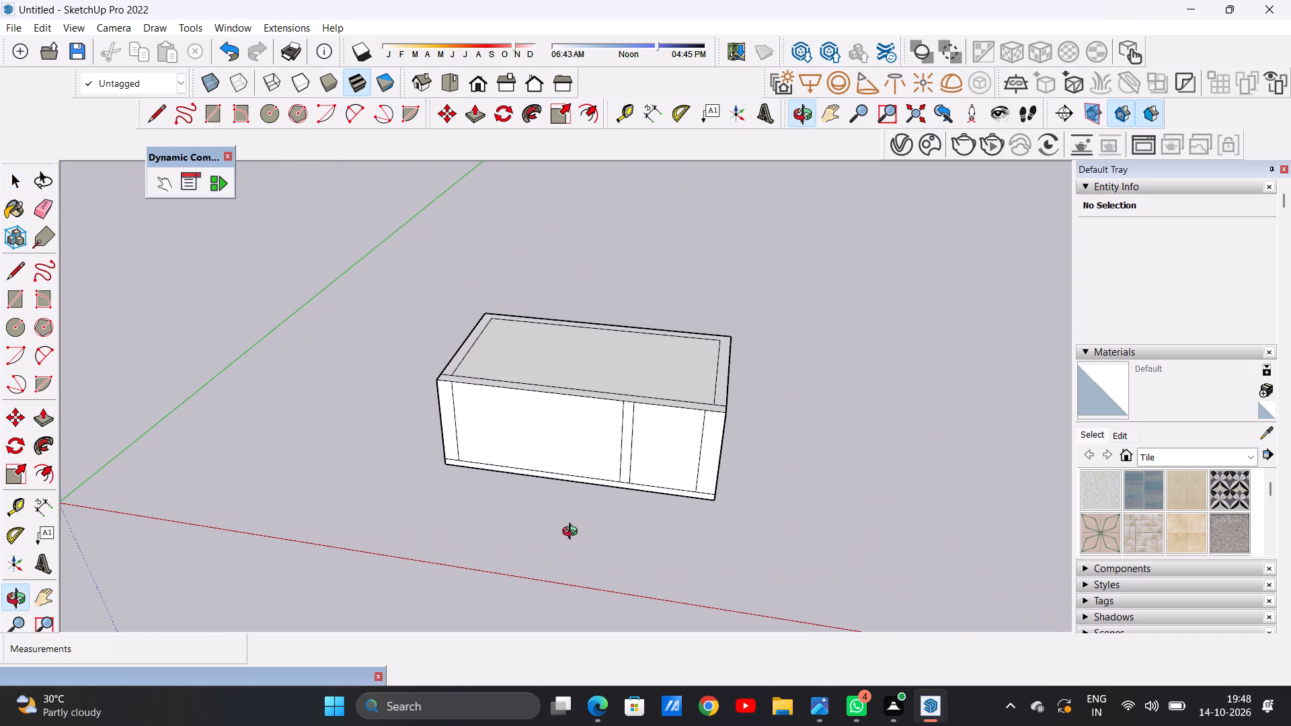
pyautogui.moveTo(573, 533); pyautogui.dragTo(602, 392, button='middle')
# Move the vertical line near the front wall's right end about 7 3/4" towards the wall's right corner along the slab line.
pyautogui.scroll(10, 716, 403)
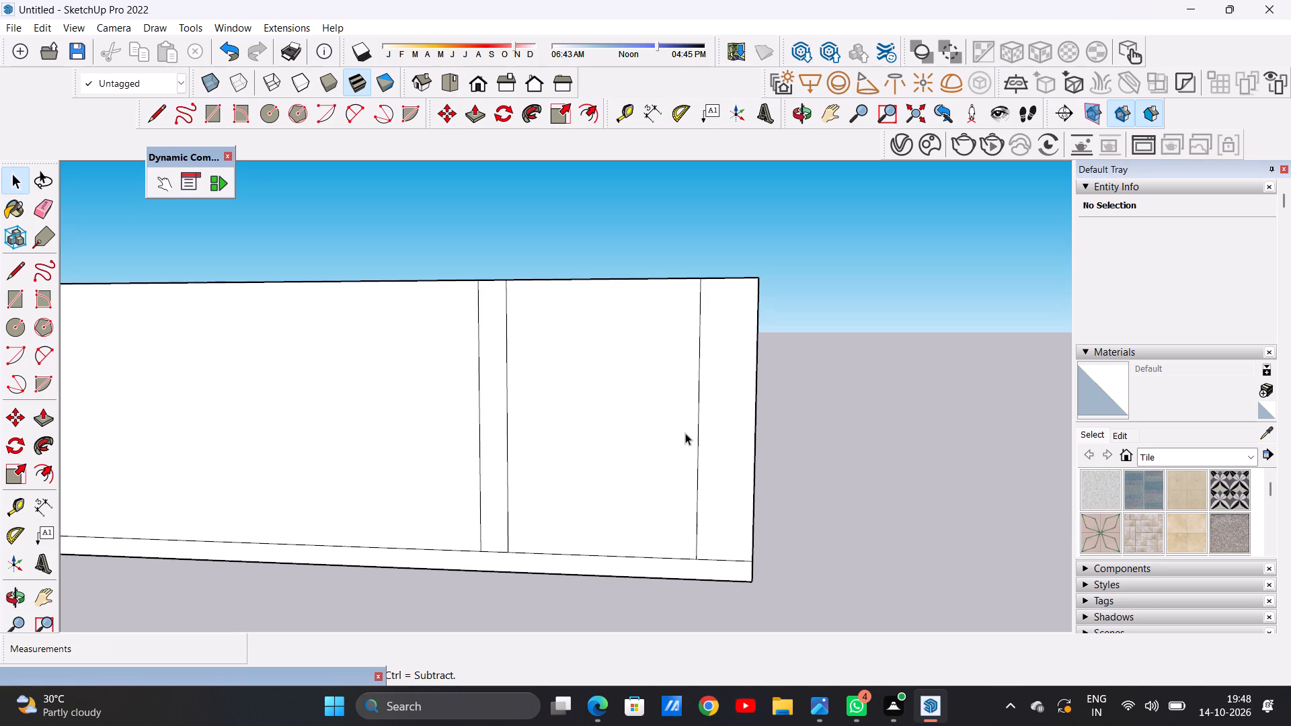
pyautogui.click(696, 430)
pyautogui.click(840, 381)
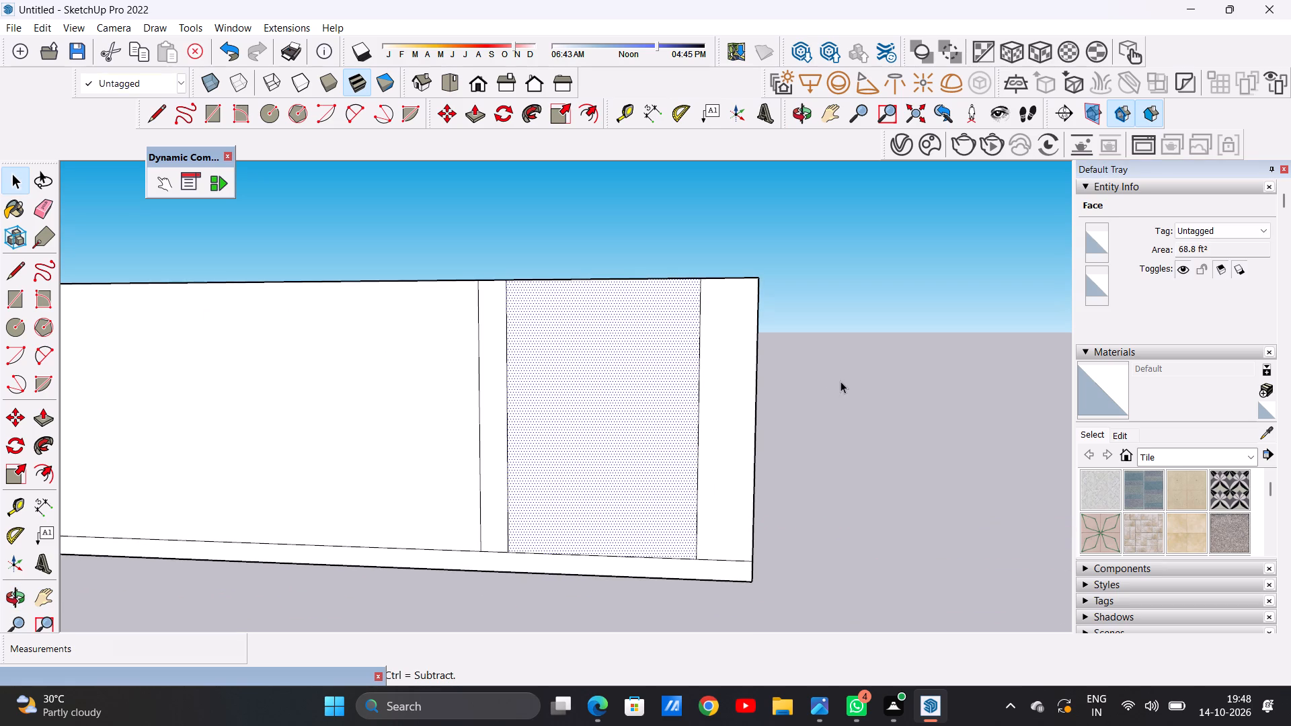
pyautogui.scroll(2, 723, 528)
pyautogui.scroll(-1, 713, 534)
pyautogui.scroll(2, 711, 536)
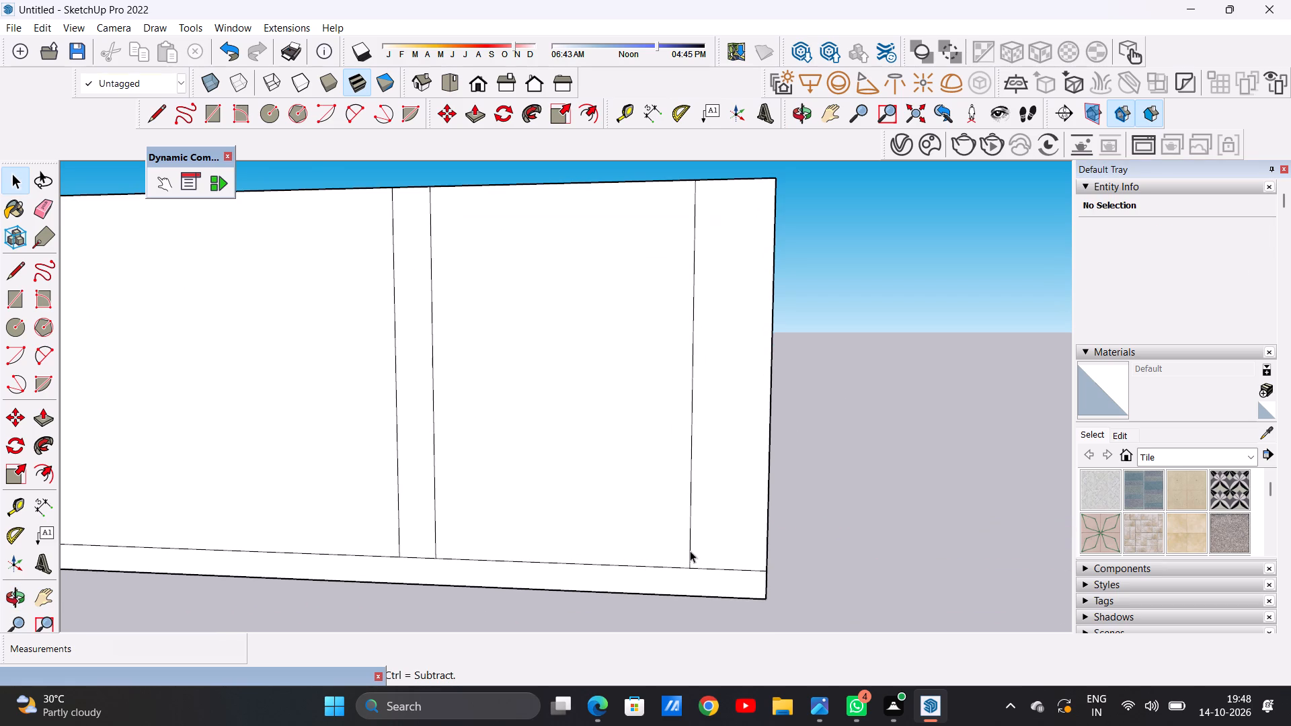
pyautogui.click(690, 553)
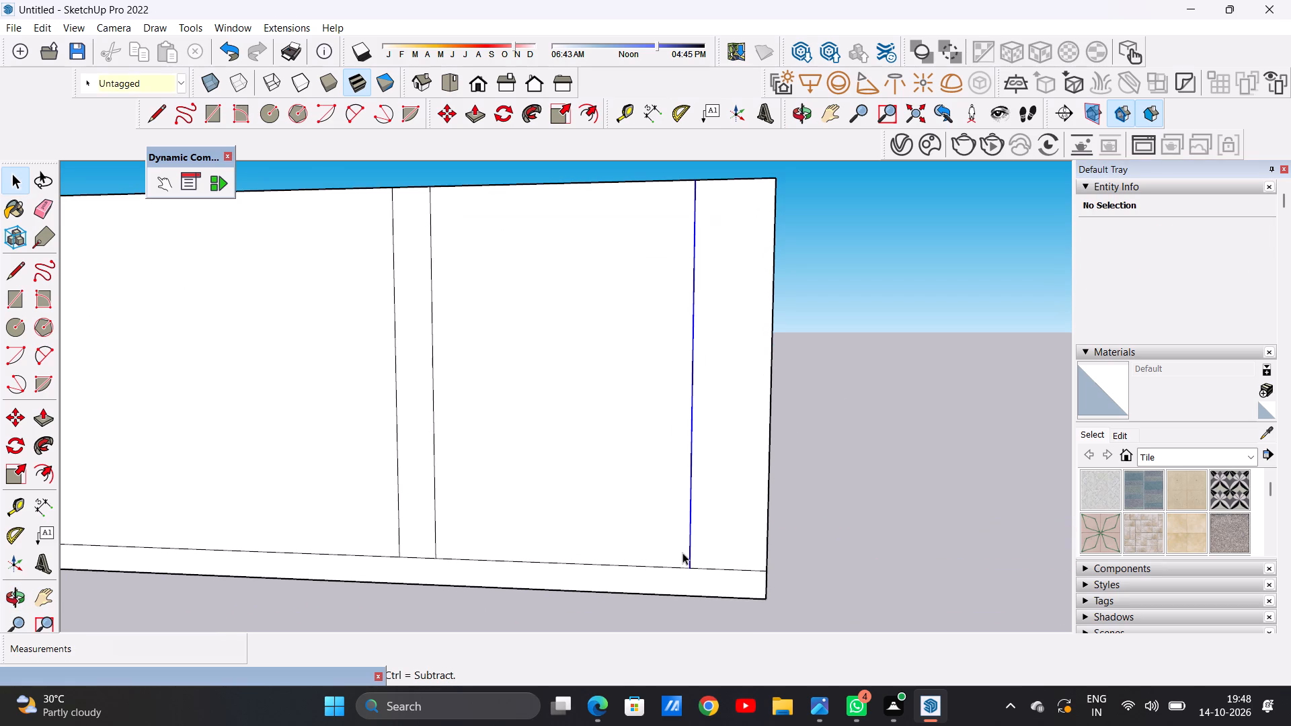
pyautogui.press('m')
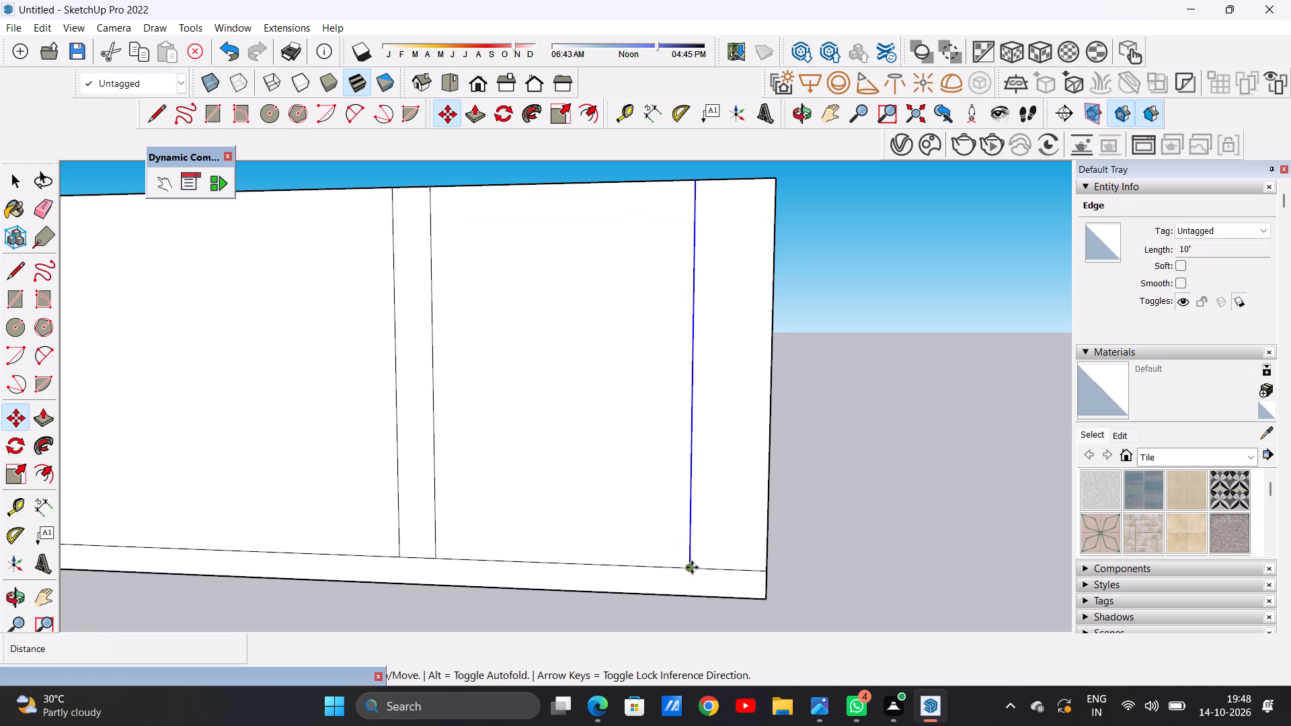
pyautogui.click(689, 569)
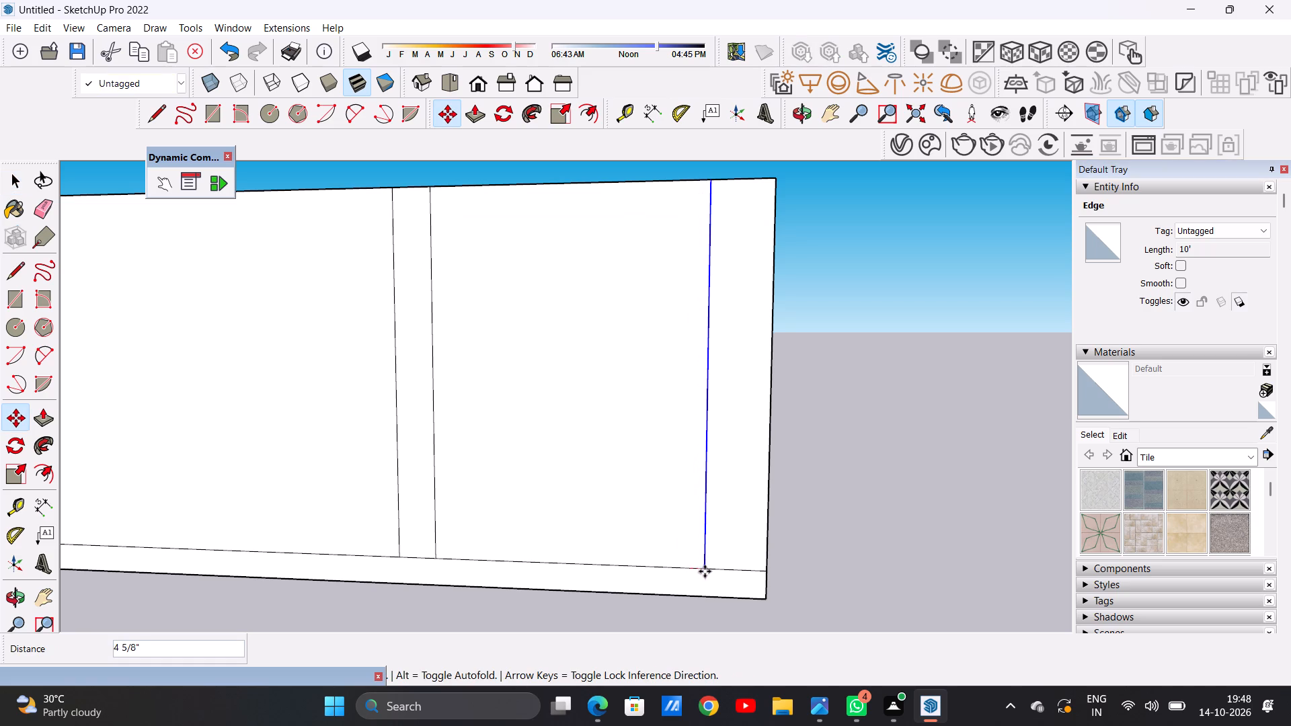
pyautogui.click(715, 571)
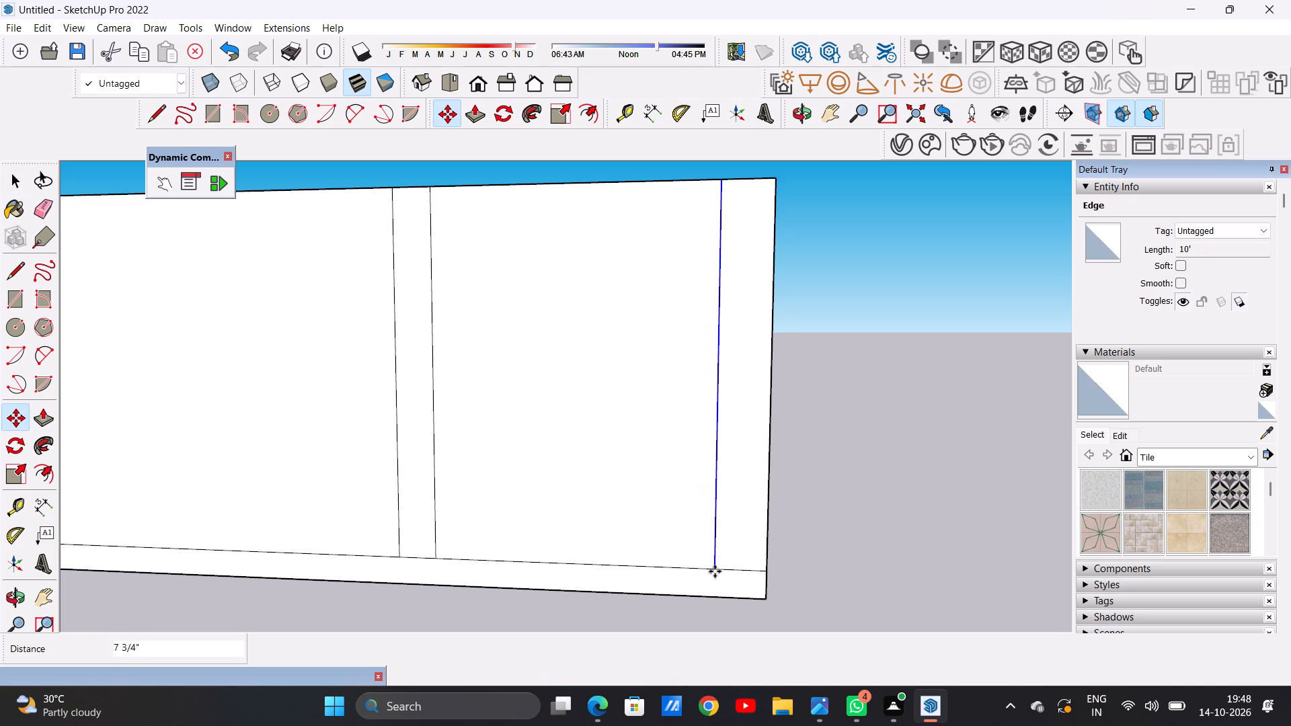
pyautogui.press('space')
pyautogui.click(943, 408)
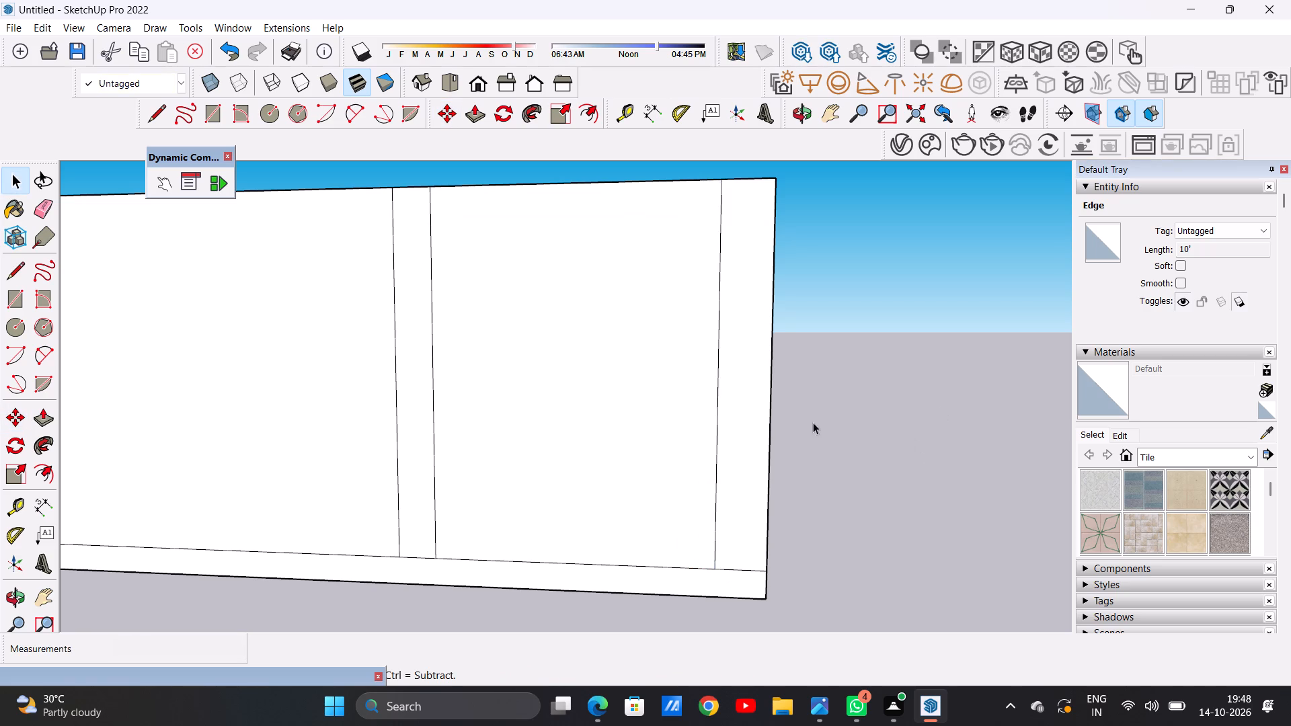
# Examine the top face and the front wall's line spacing from raised and lower views.
pyautogui.scroll(-13, 621, 454)
pyautogui.moveTo(592, 449); pyautogui.dragTo(592, 593, button='middle')
pyautogui.moveTo(536, 400); pyautogui.dragTo(539, 422, button='middle')
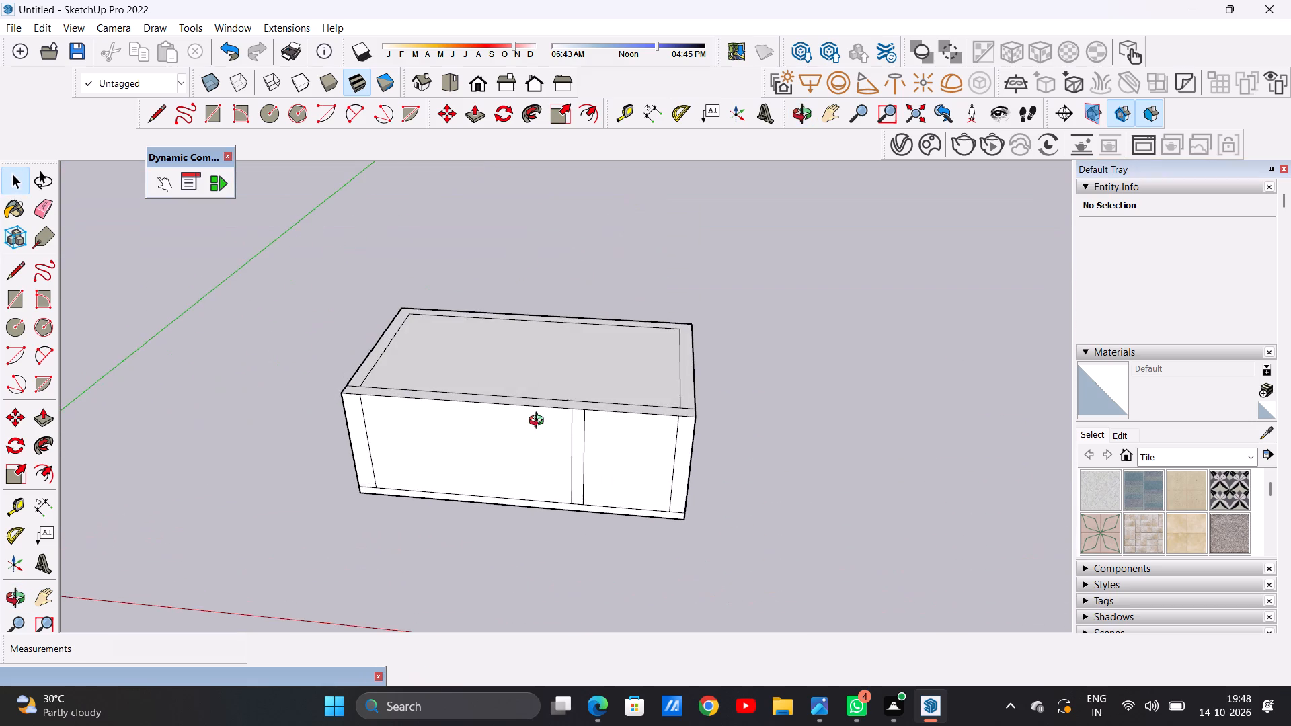
pyautogui.moveTo(539, 422); pyautogui.dragTo(537, 315, button='middle')
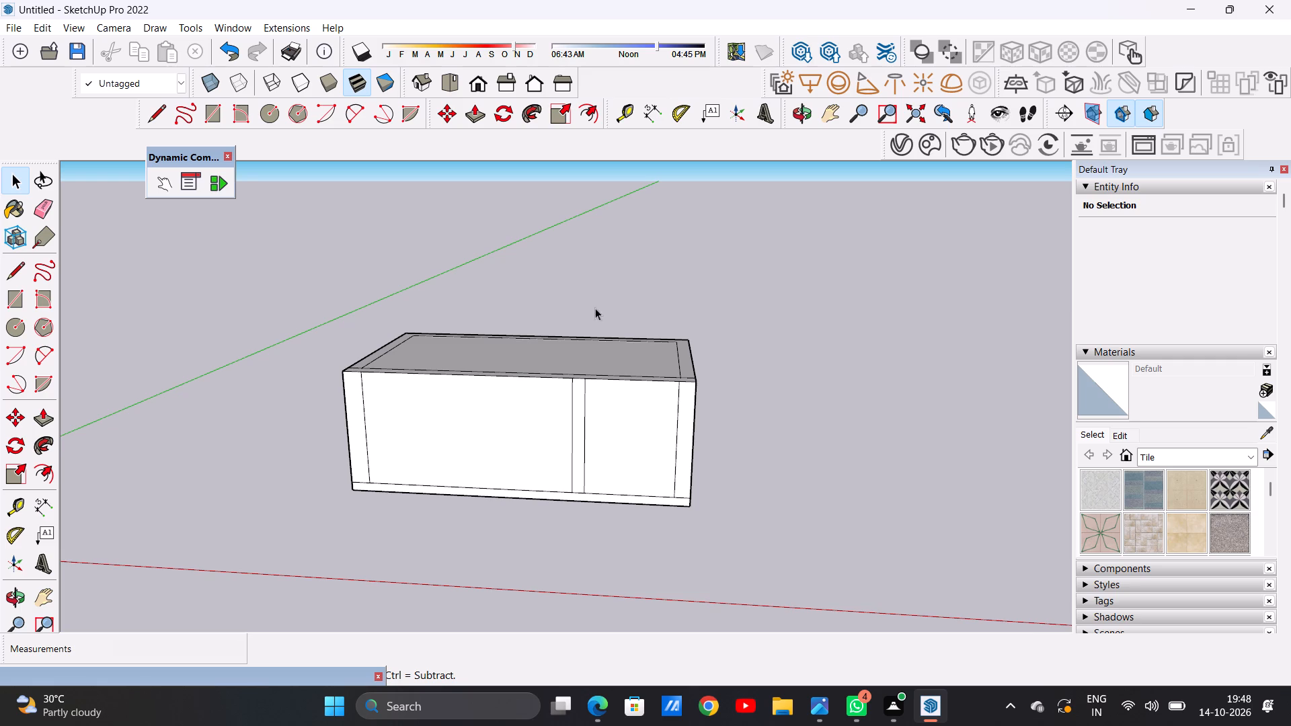
pyautogui.moveTo(604, 346); pyautogui.dragTo(619, 468, button='middle')
pyautogui.scroll(-4, 648, 411)
pyautogui.moveTo(547, 383); pyautogui.dragTo(537, 395, button='middle')
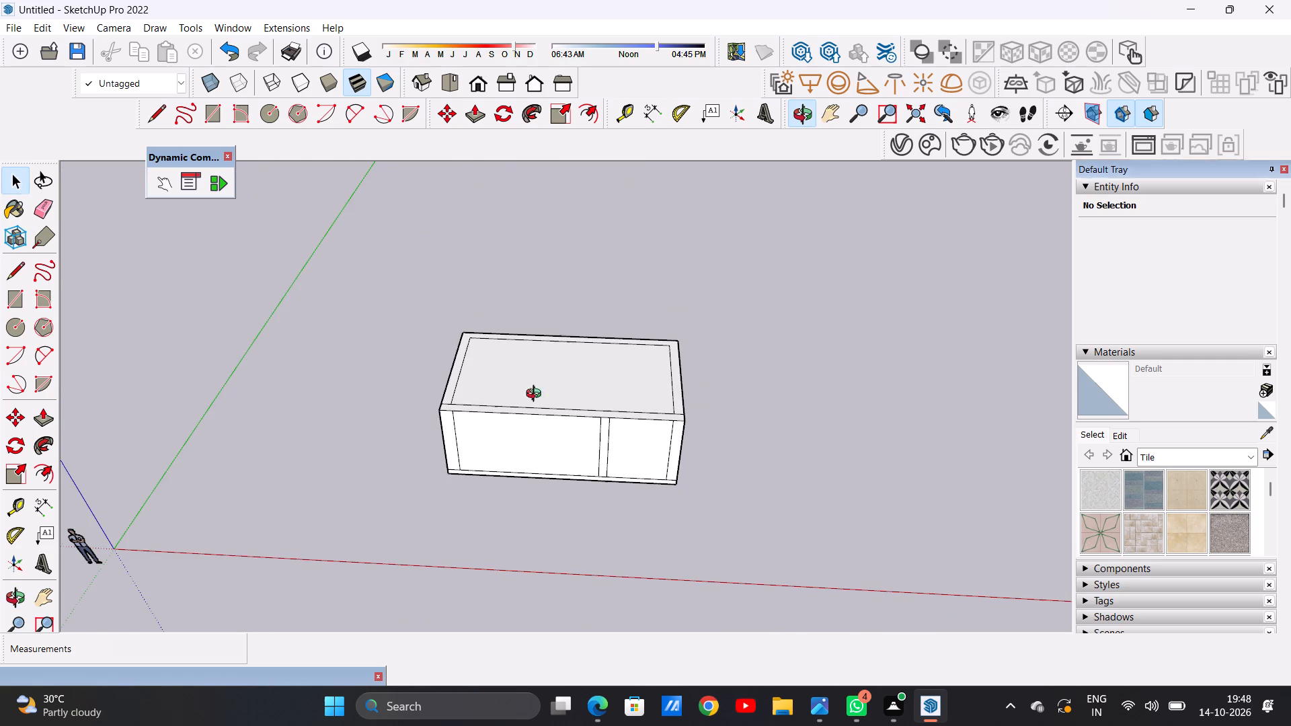
pyautogui.moveTo(537, 395); pyautogui.dragTo(520, 432, button='middle')
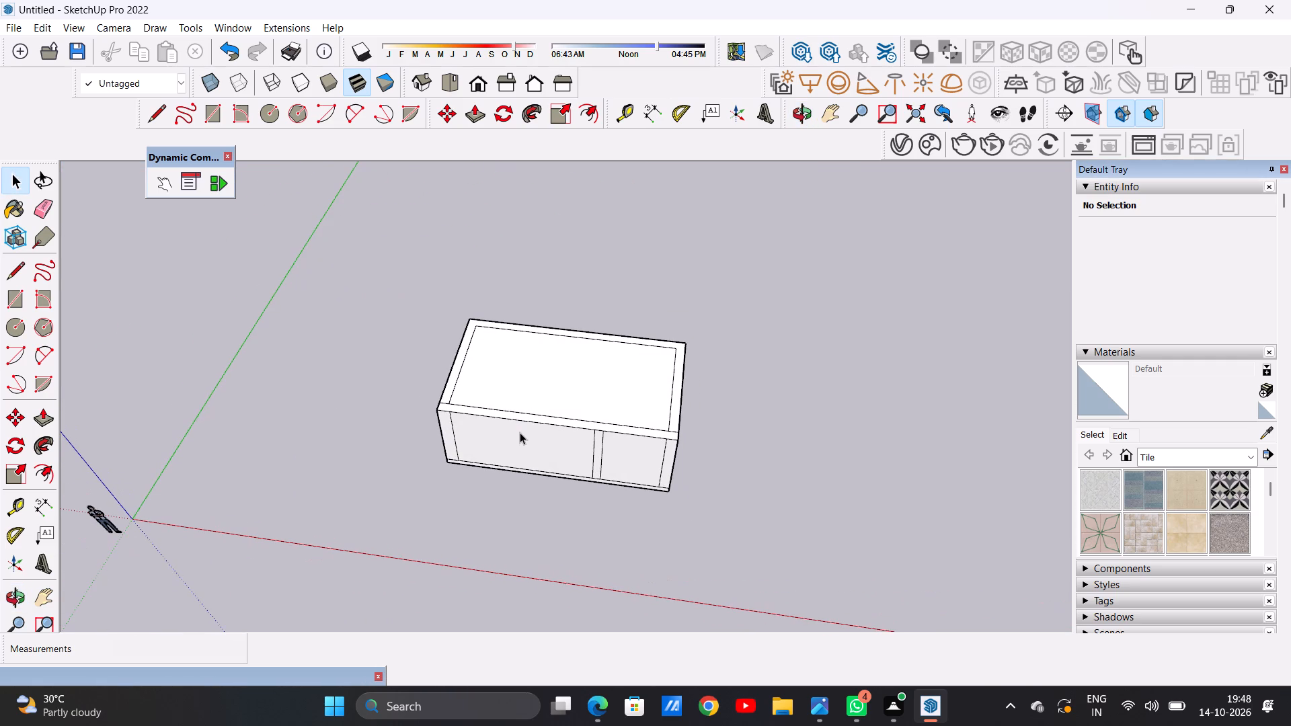
pyautogui.moveTo(539, 383); pyautogui.dragTo(539, 448, button='middle')
pyautogui.scroll(3, 543, 436)
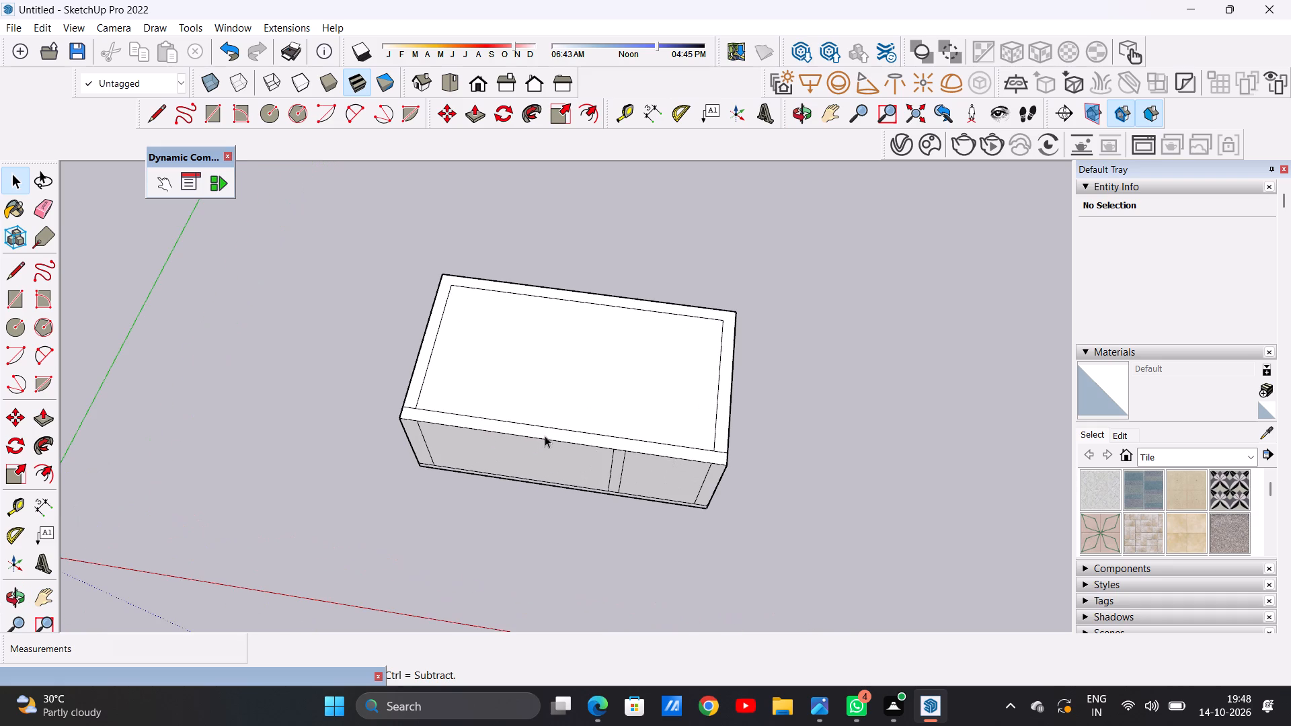
pyautogui.moveTo(579, 419); pyautogui.dragTo(575, 326, button='middle')
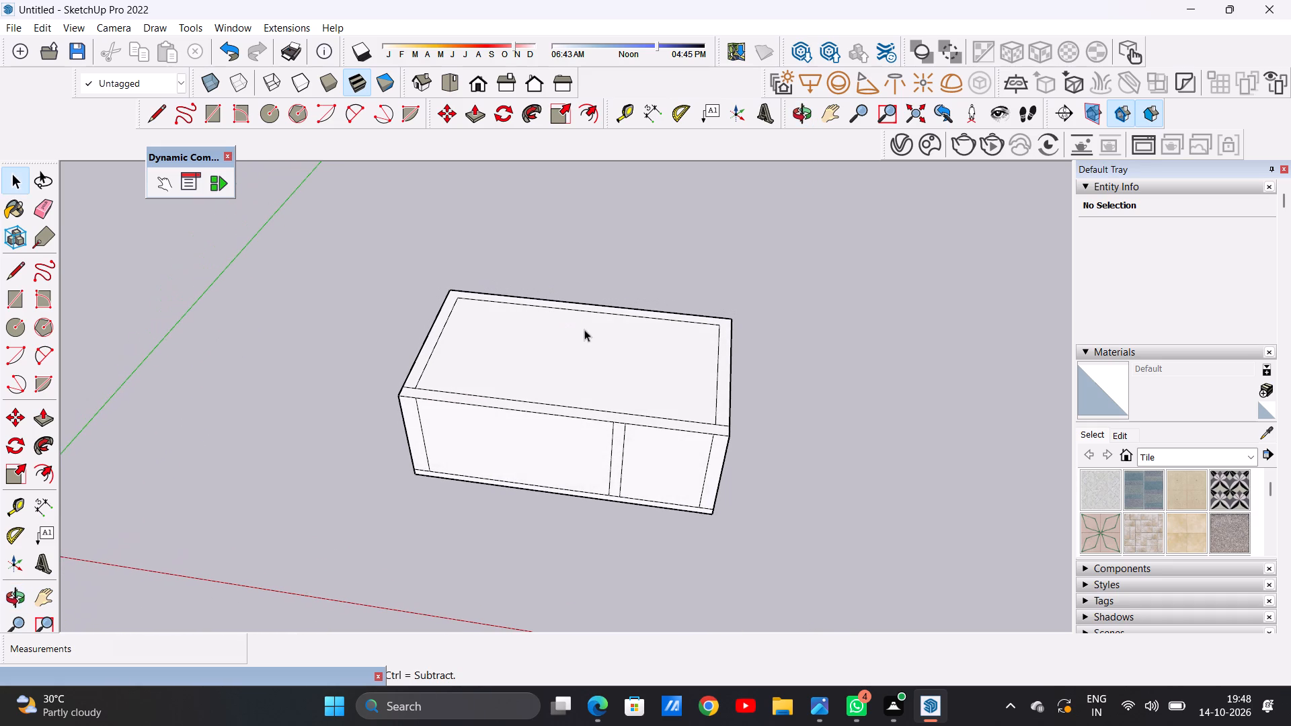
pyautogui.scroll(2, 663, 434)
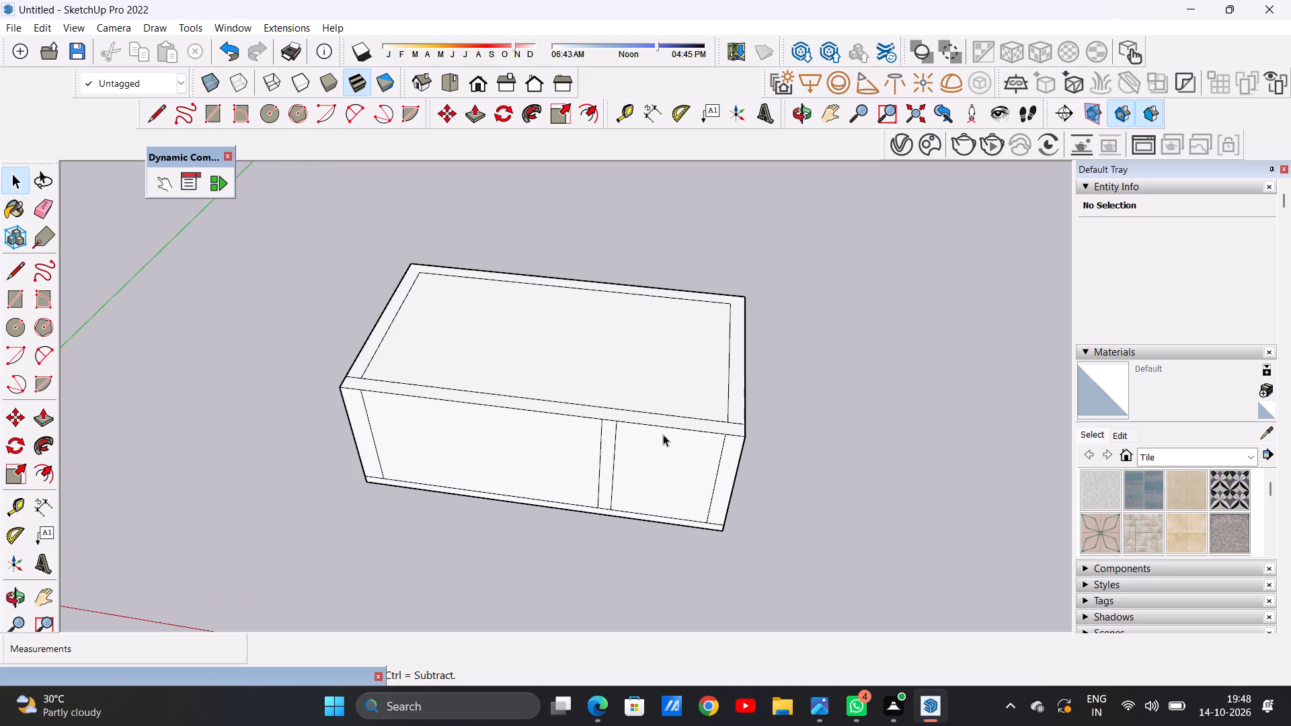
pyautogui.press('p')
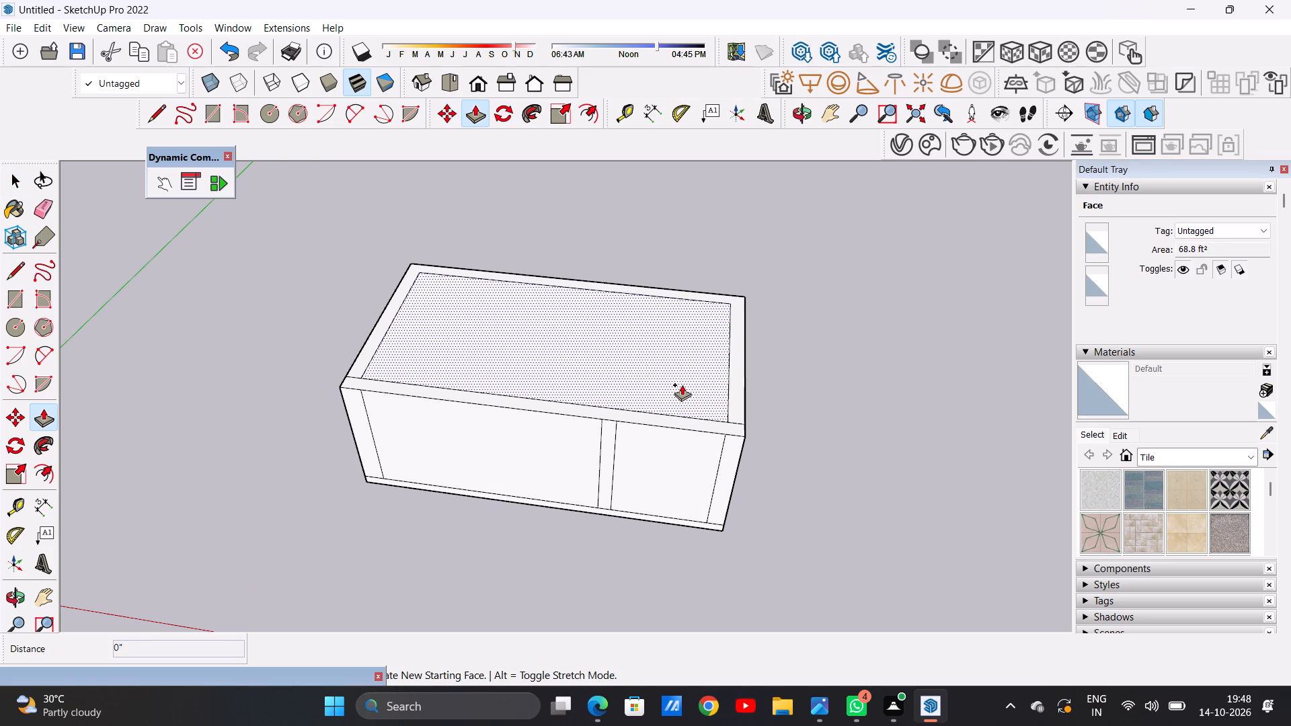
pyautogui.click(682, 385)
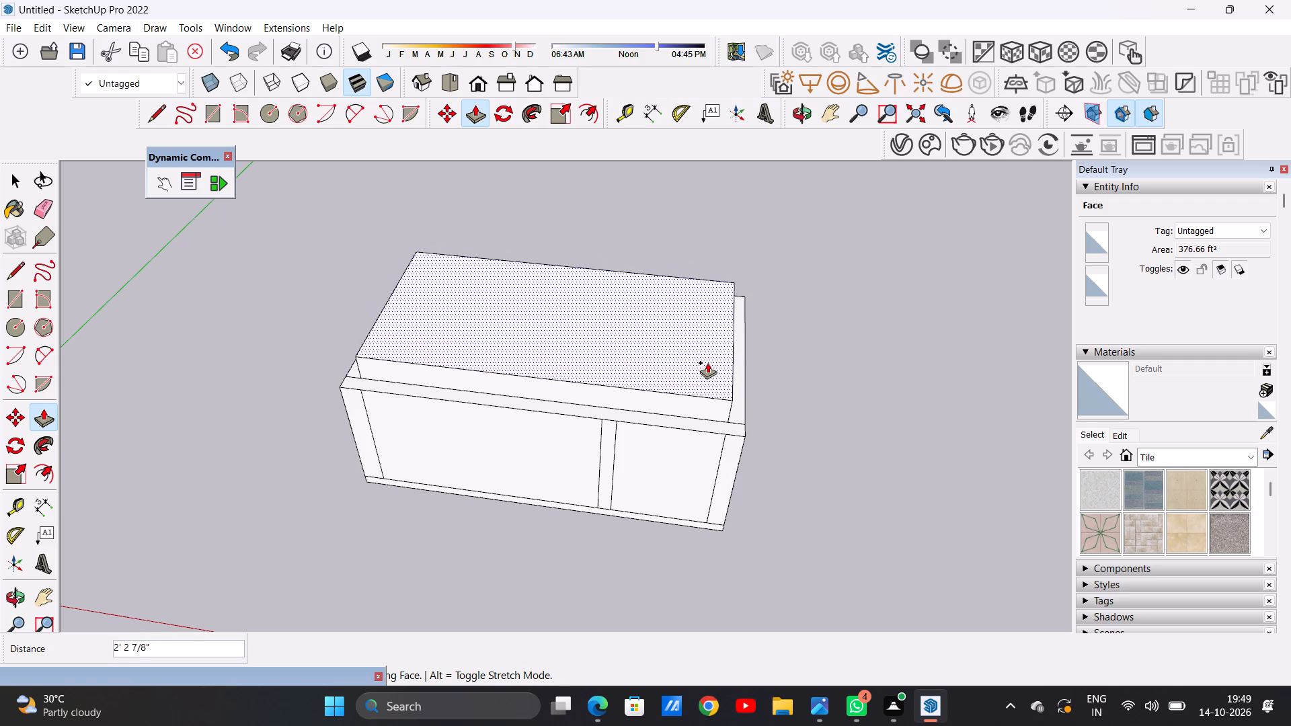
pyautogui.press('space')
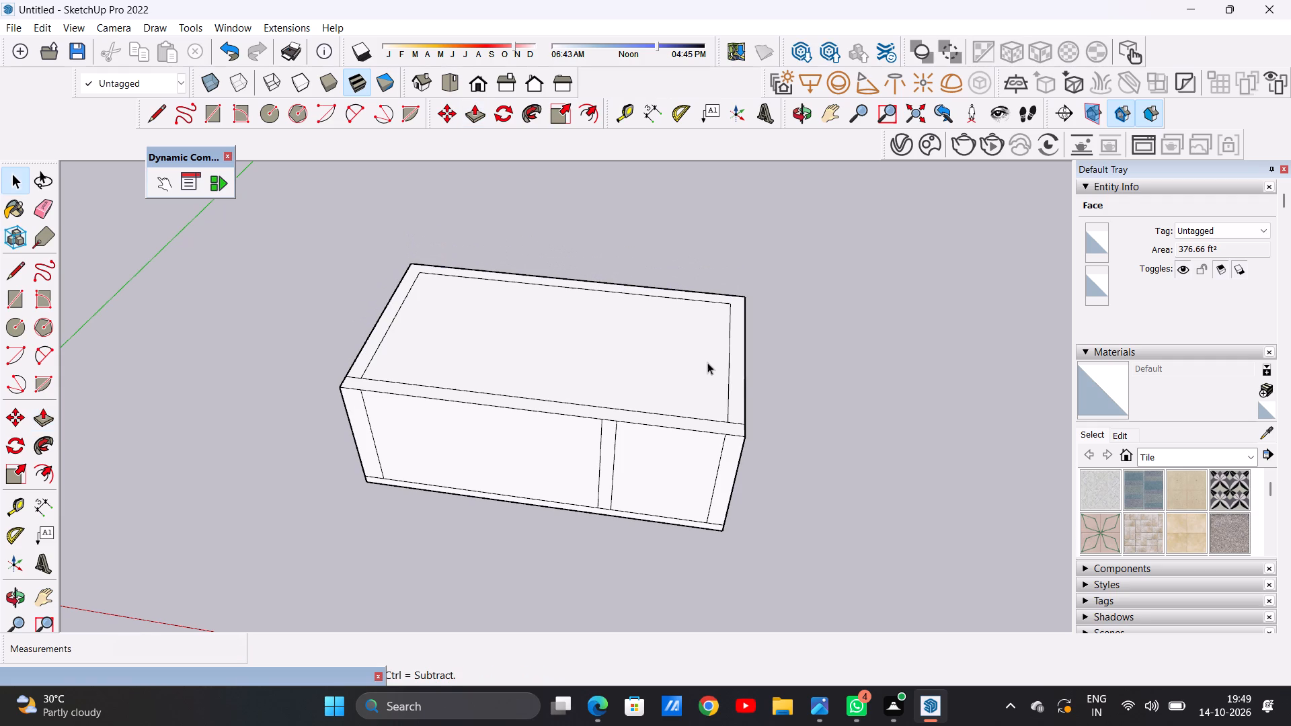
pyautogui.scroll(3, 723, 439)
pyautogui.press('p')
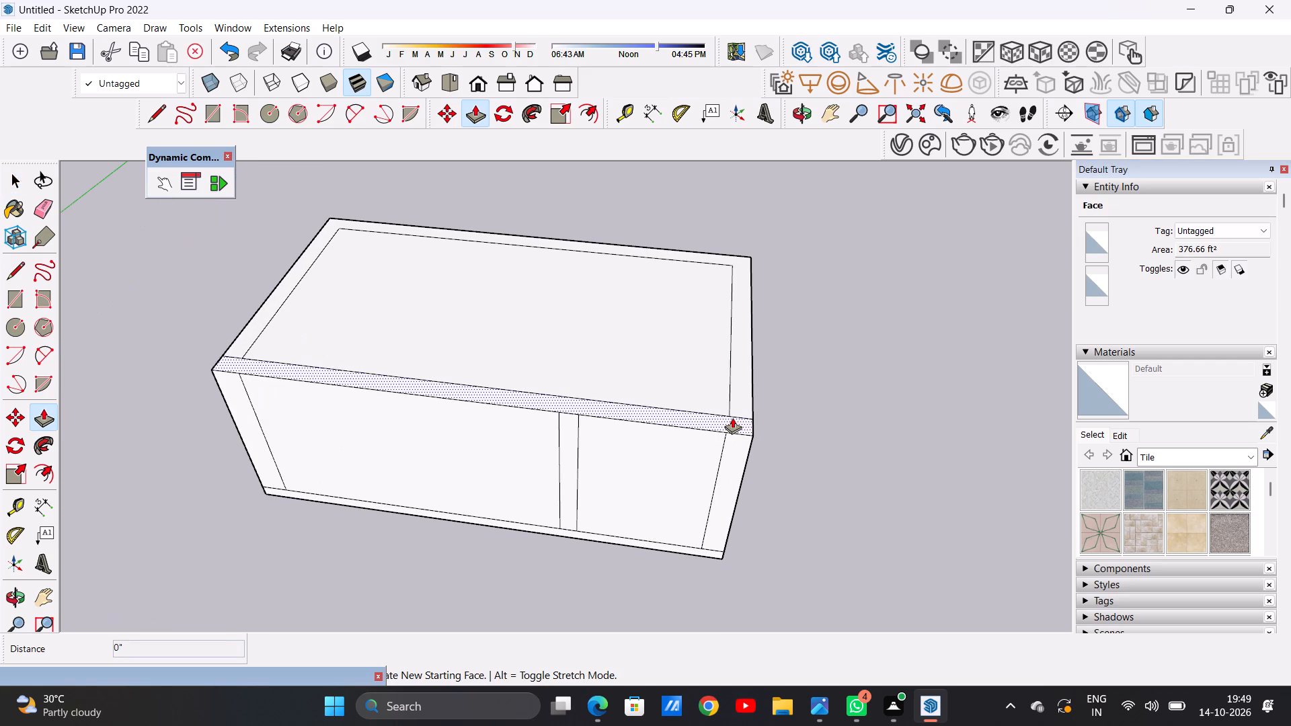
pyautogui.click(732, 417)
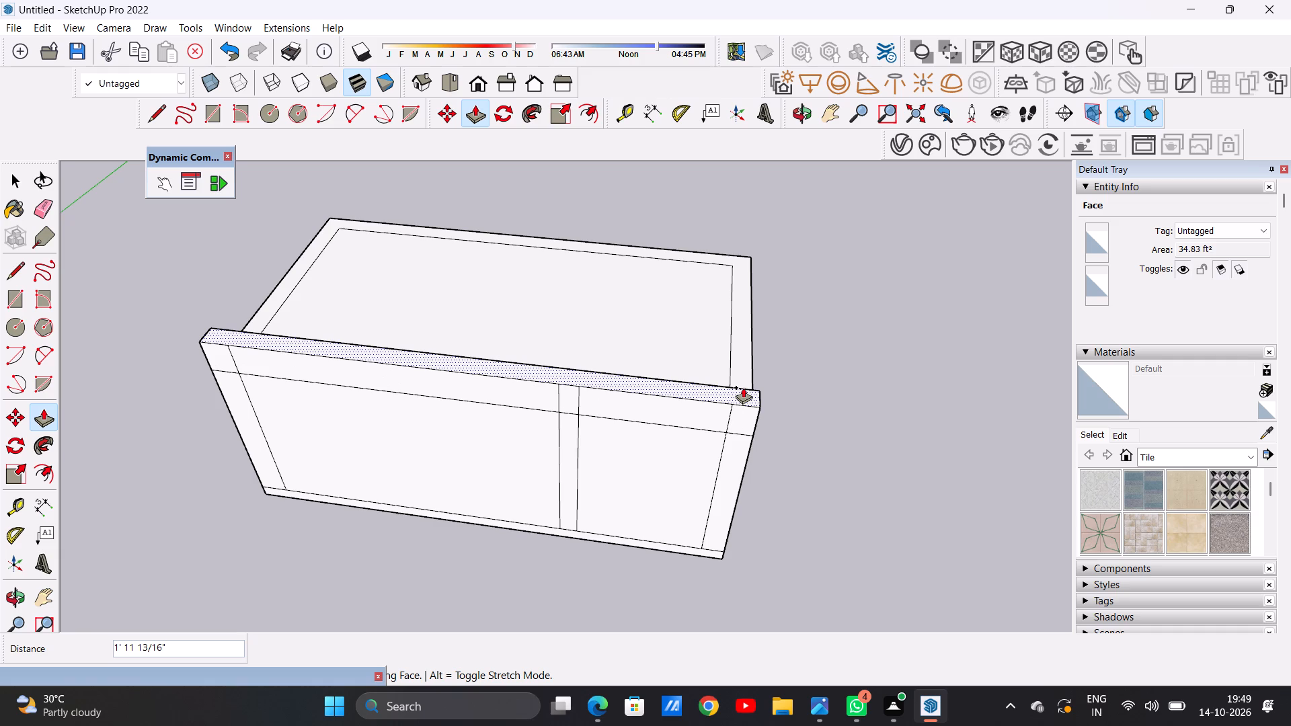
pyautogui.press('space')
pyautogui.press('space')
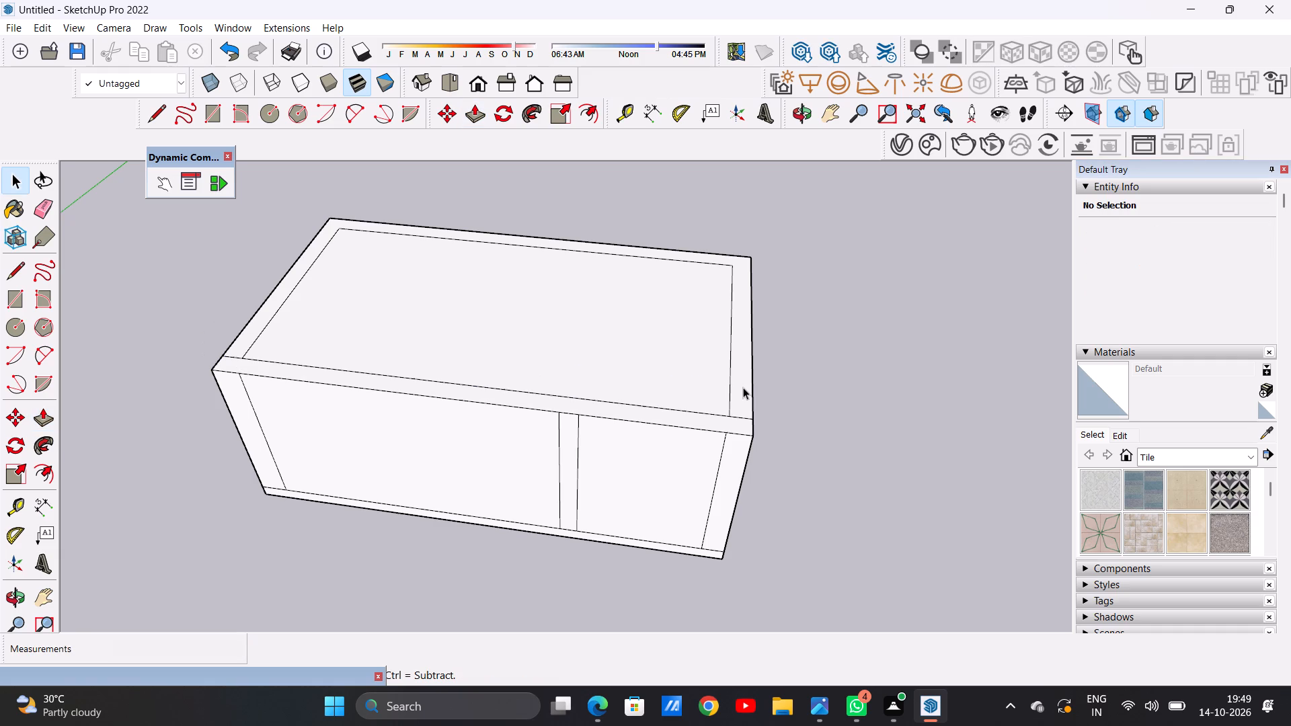
# Push/Pull the inner top face up about 3' 2 3/16" above the wall tops.
pyautogui.scroll(1, 718, 391)
pyautogui.press('p')
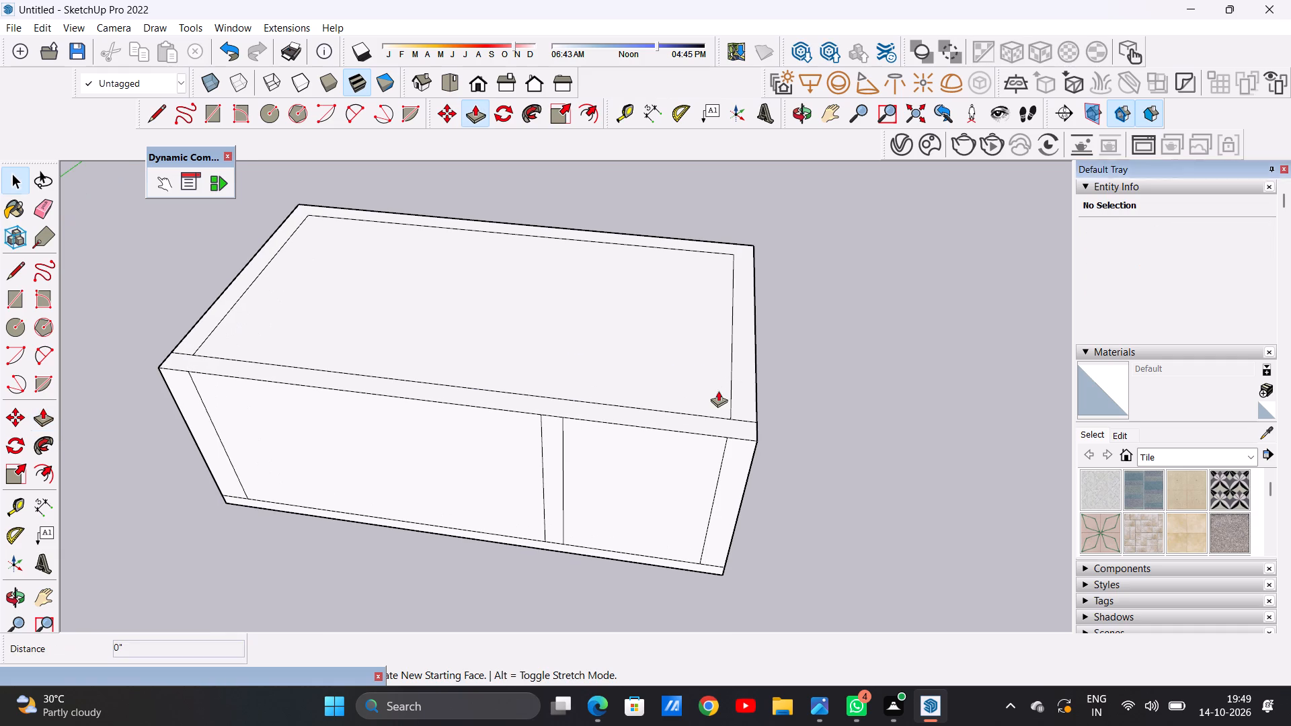
pyautogui.scroll(-6, 680, 374)
pyautogui.moveTo(672, 434); pyautogui.dragTo(676, 368, button='middle')
pyautogui.scroll(4, 676, 355)
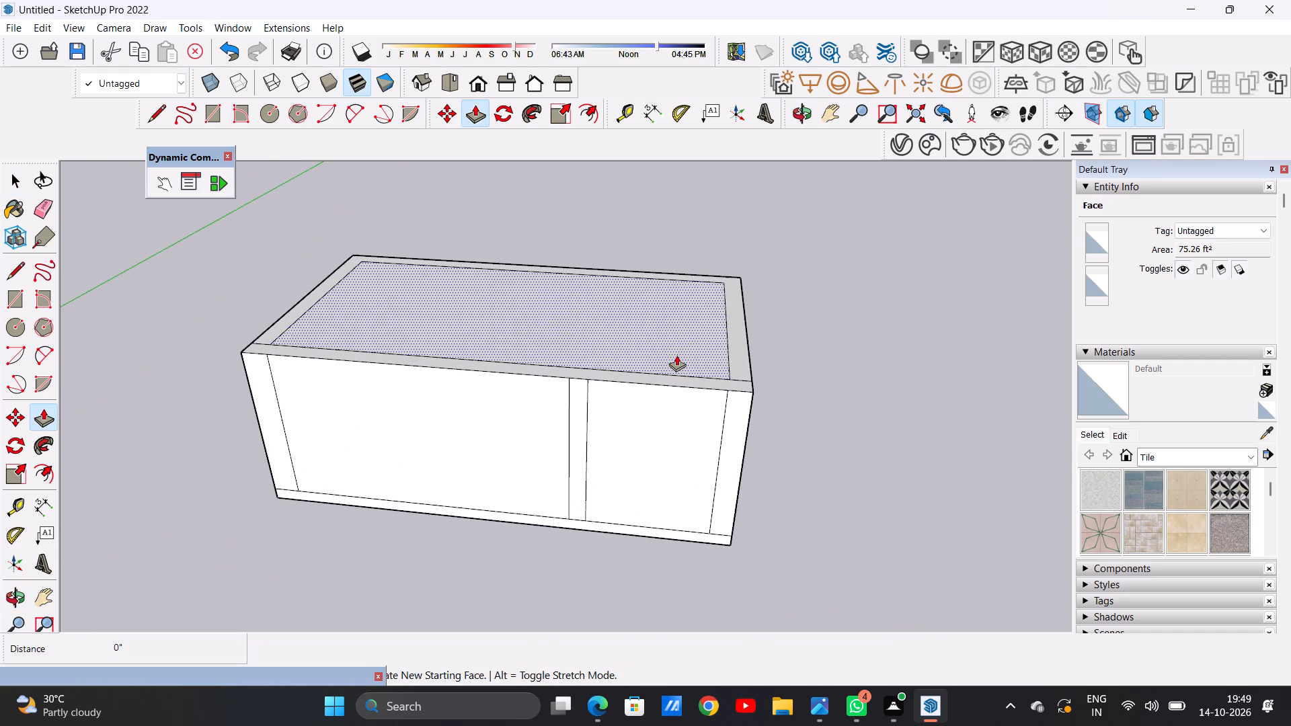
pyautogui.click(676, 355)
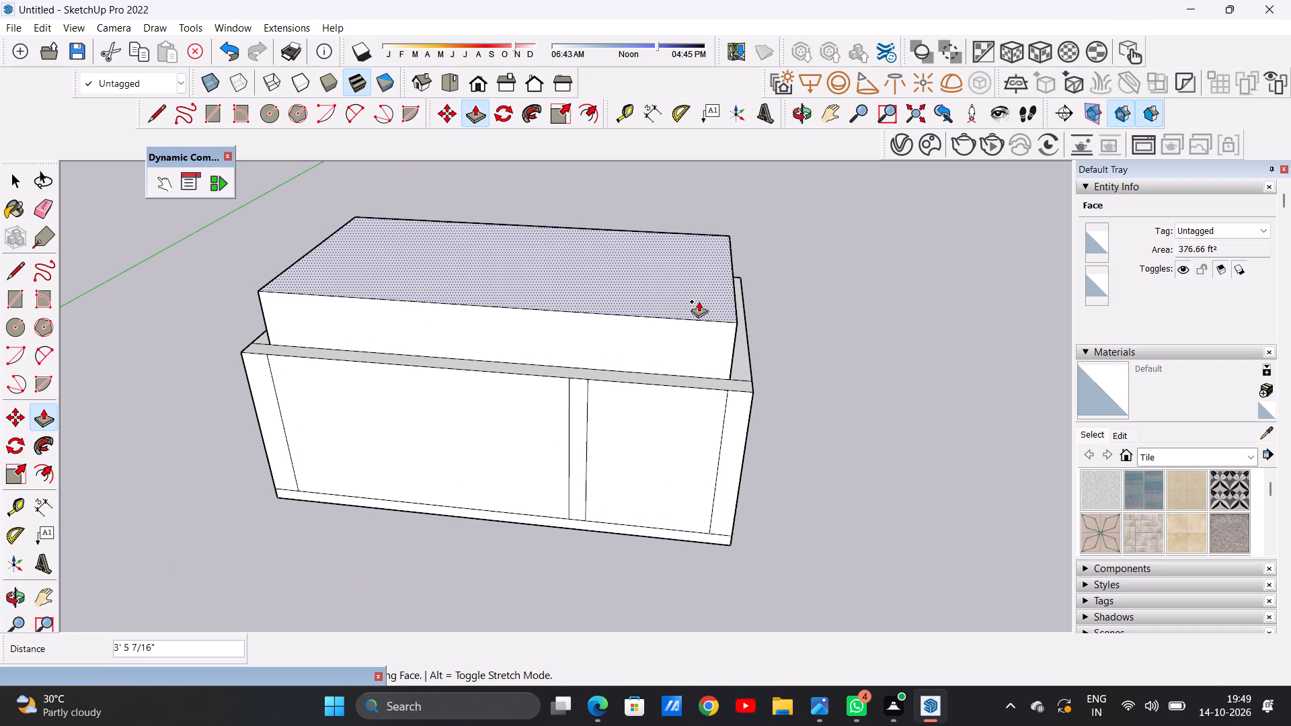
pyautogui.click(700, 306)
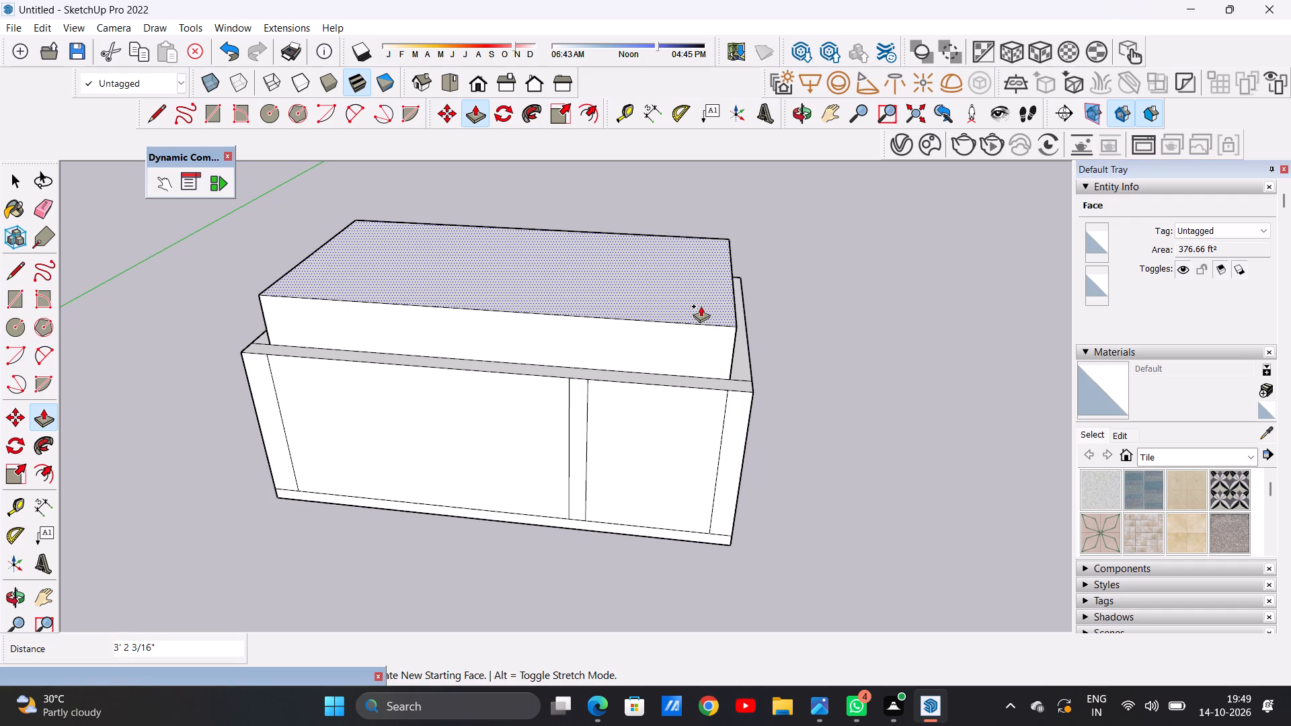
pyautogui.press('space')
# Push/Pull the raised block's front side outward about 1' 2 1/4", flush with the front wall face.
pyautogui.moveTo(682, 422); pyautogui.dragTo(587, 420, button='middle')
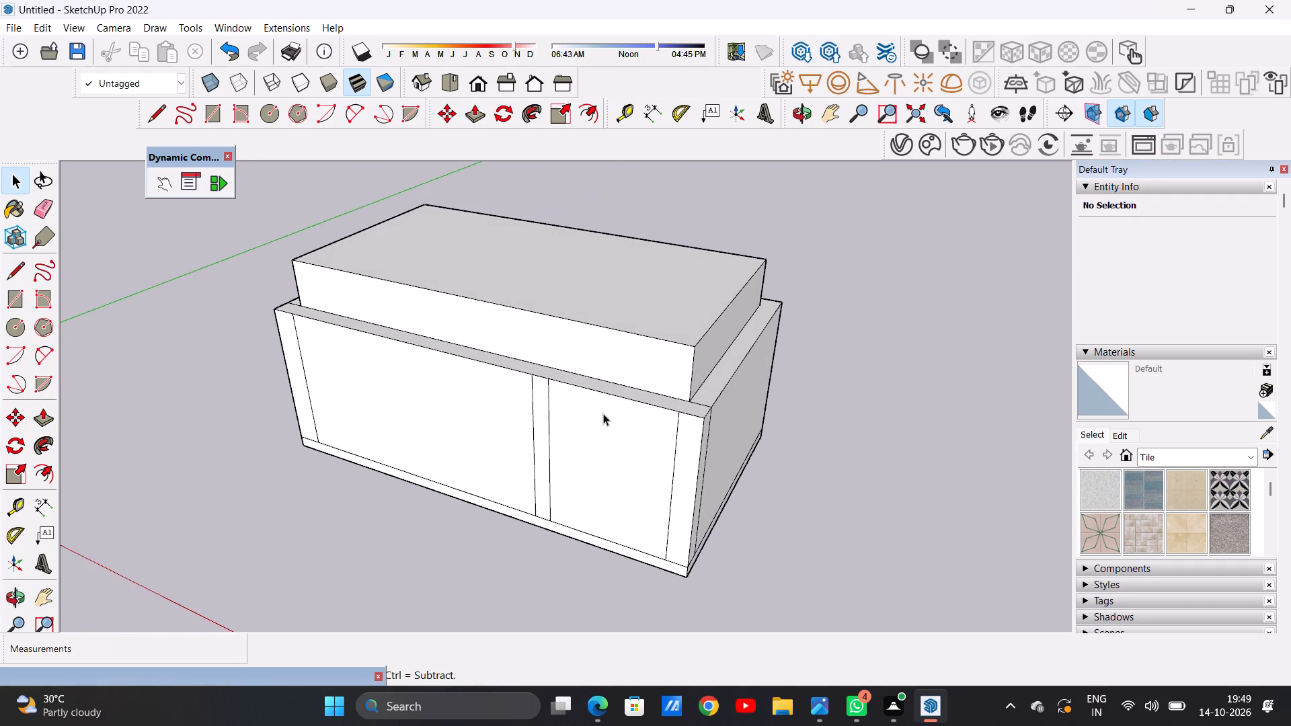
pyautogui.press('p')
pyautogui.scroll(6, 648, 360)
pyautogui.click(701, 356)
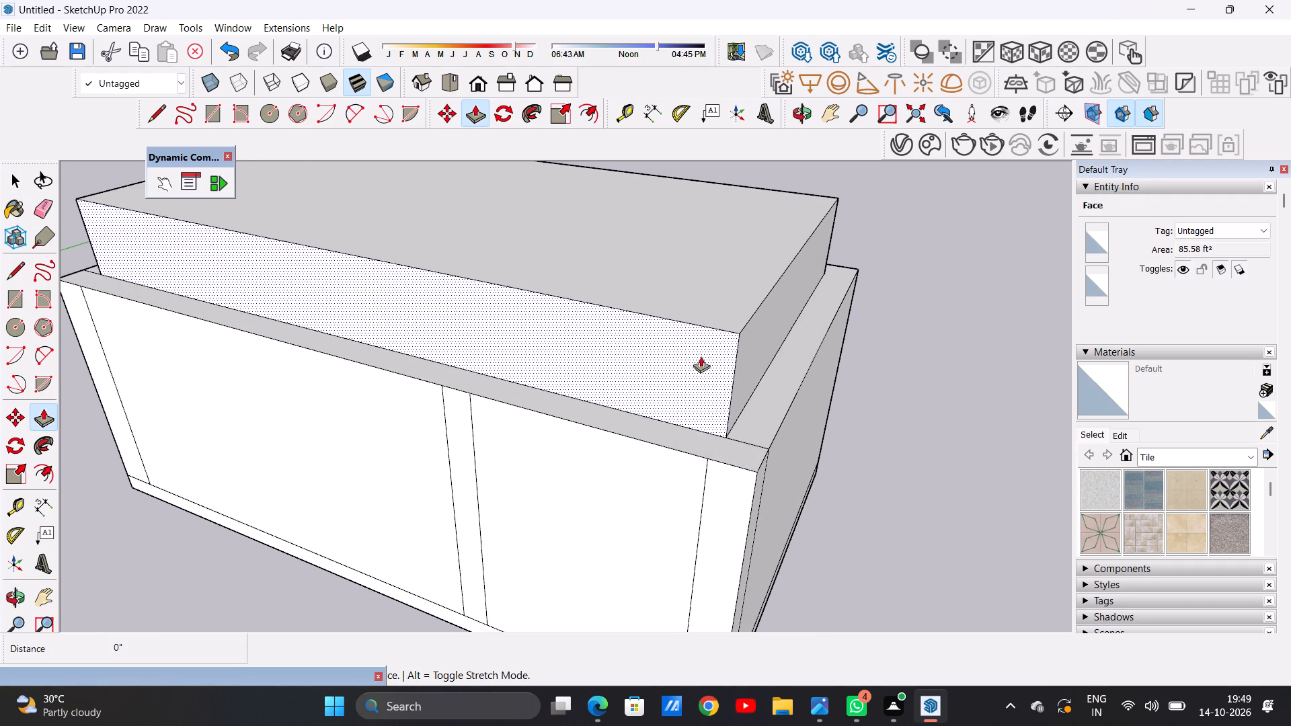
pyautogui.click(707, 456)
pyautogui.scroll(-6, 672, 421)
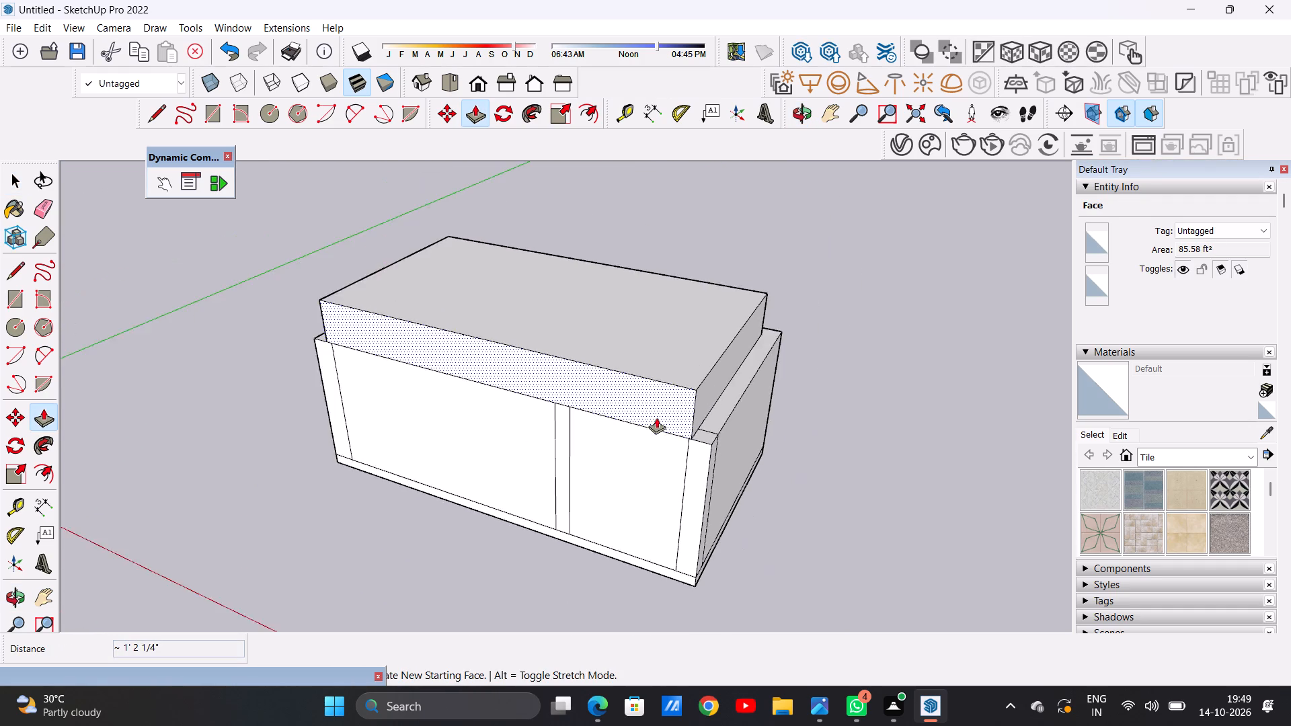
# Examine the raised block and the exposed wall-top ledge around it from the sides, front and above.
pyautogui.scroll(-5, 656, 417)
pyautogui.moveTo(810, 390); pyautogui.dragTo(342, 415, button='middle')
pyautogui.scroll(4, 603, 481)
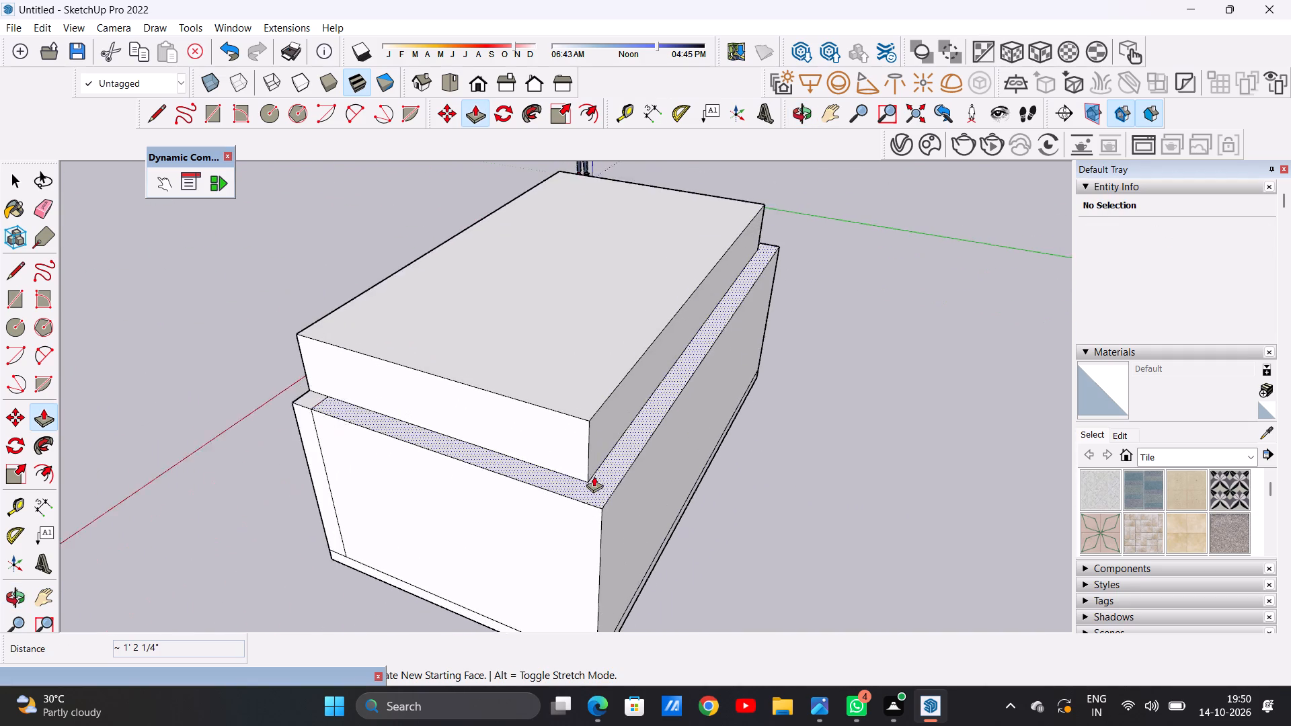
pyautogui.scroll(7, 594, 476)
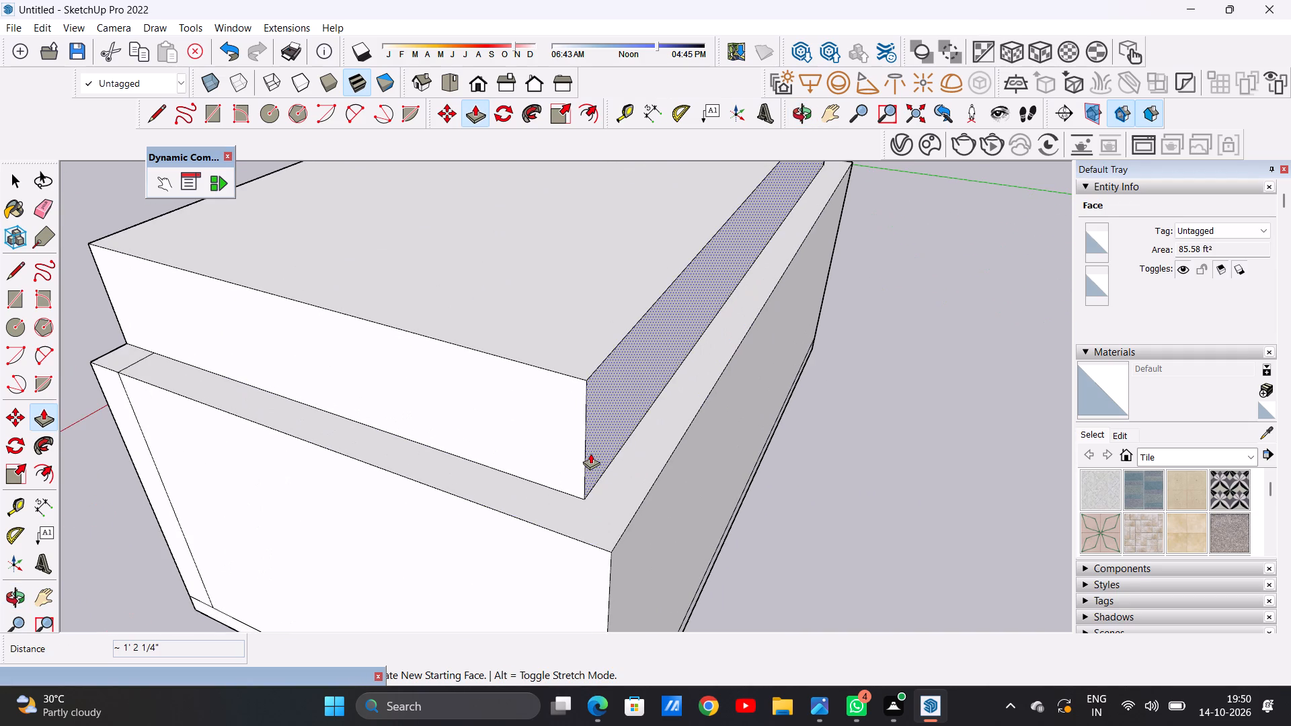
pyautogui.press('space')
pyautogui.scroll(-13, 590, 453)
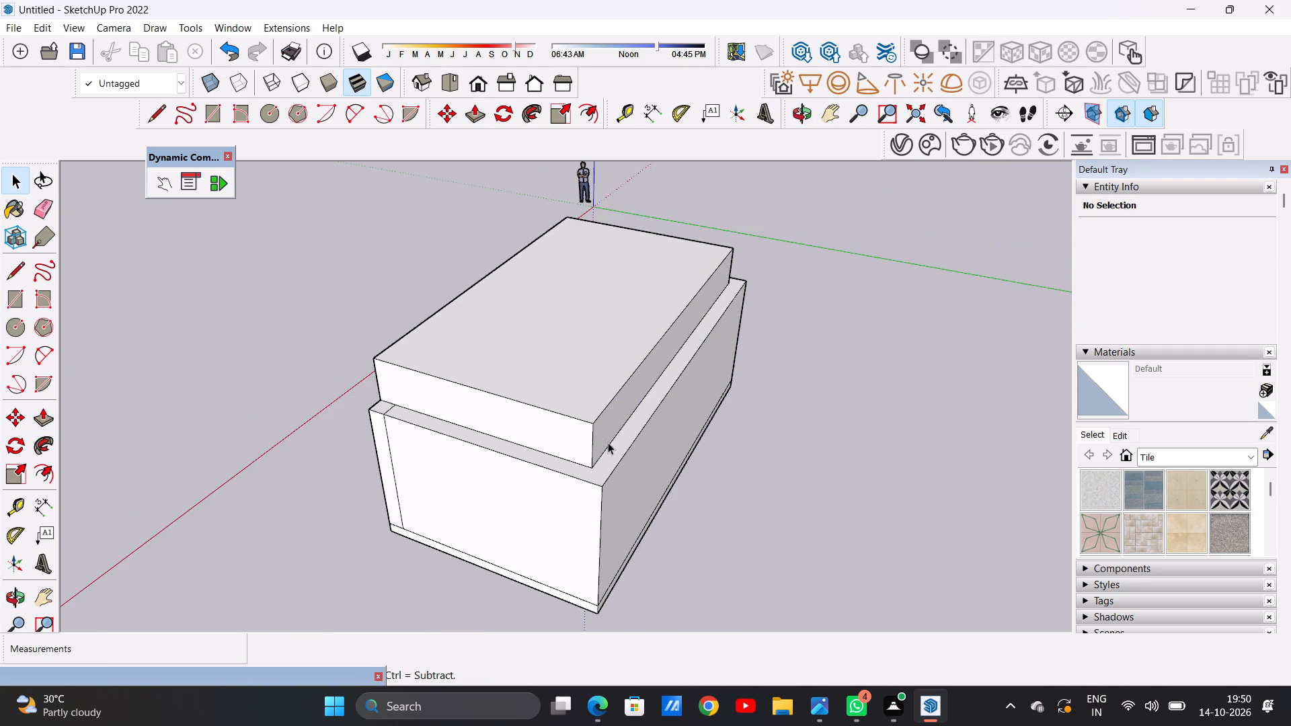
pyautogui.moveTo(490, 391); pyautogui.dragTo(810, 329, button='middle')
pyautogui.moveTo(562, 384); pyautogui.dragTo(676, 452, button='middle')
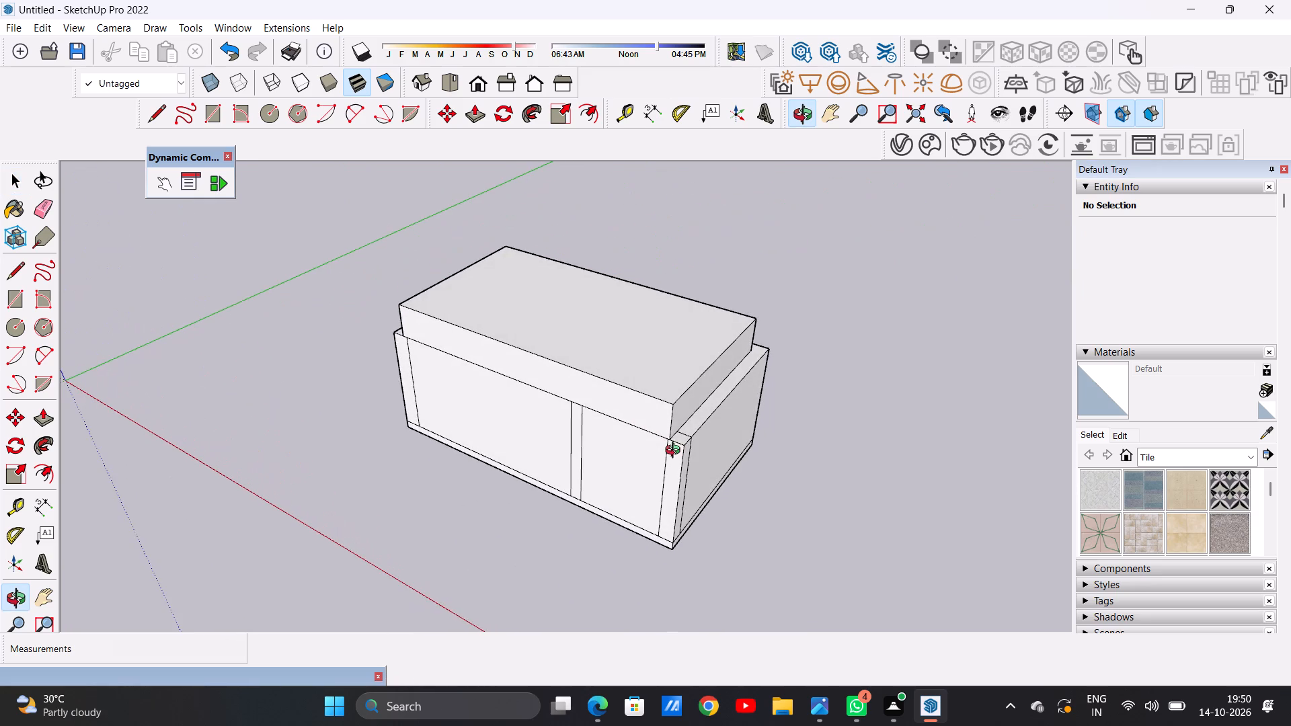
pyautogui.moveTo(676, 452); pyautogui.dragTo(483, 436, button='middle')
pyautogui.moveTo(643, 438); pyautogui.dragTo(626, 481, button='middle')
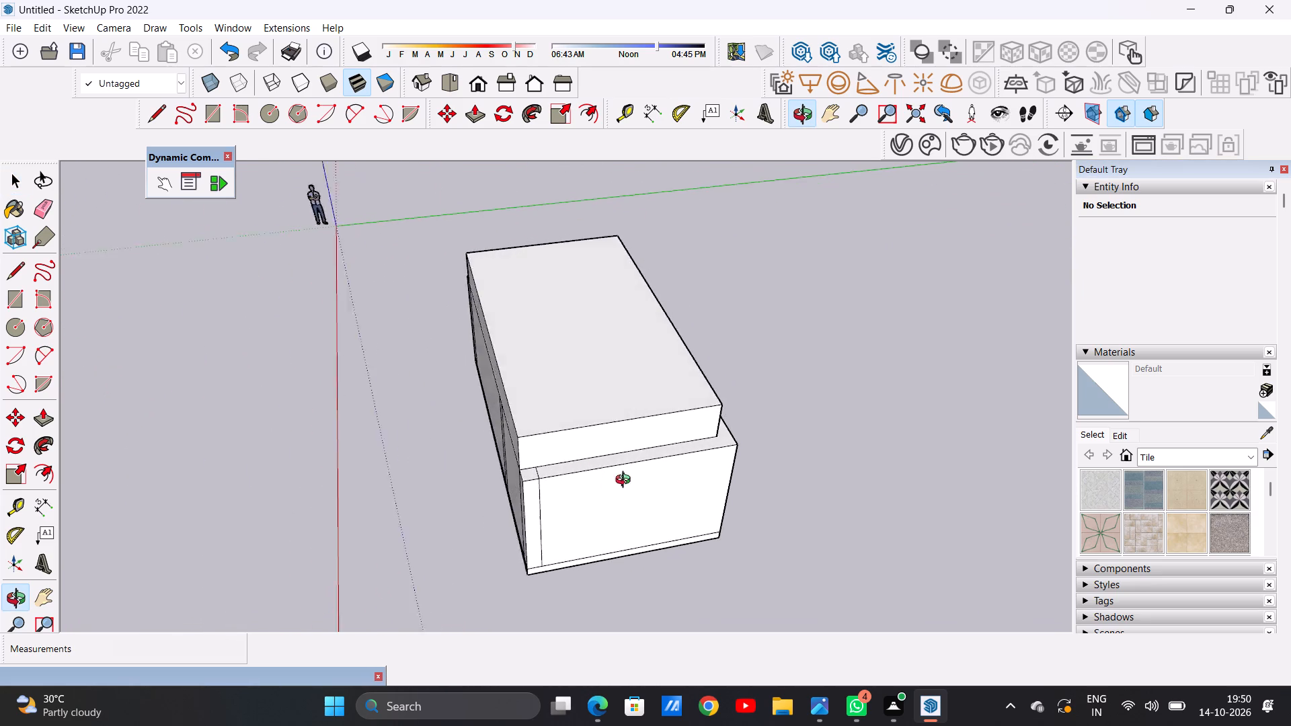
pyautogui.moveTo(626, 481); pyautogui.dragTo(698, 491, button='middle')
pyautogui.scroll(-3, 645, 409)
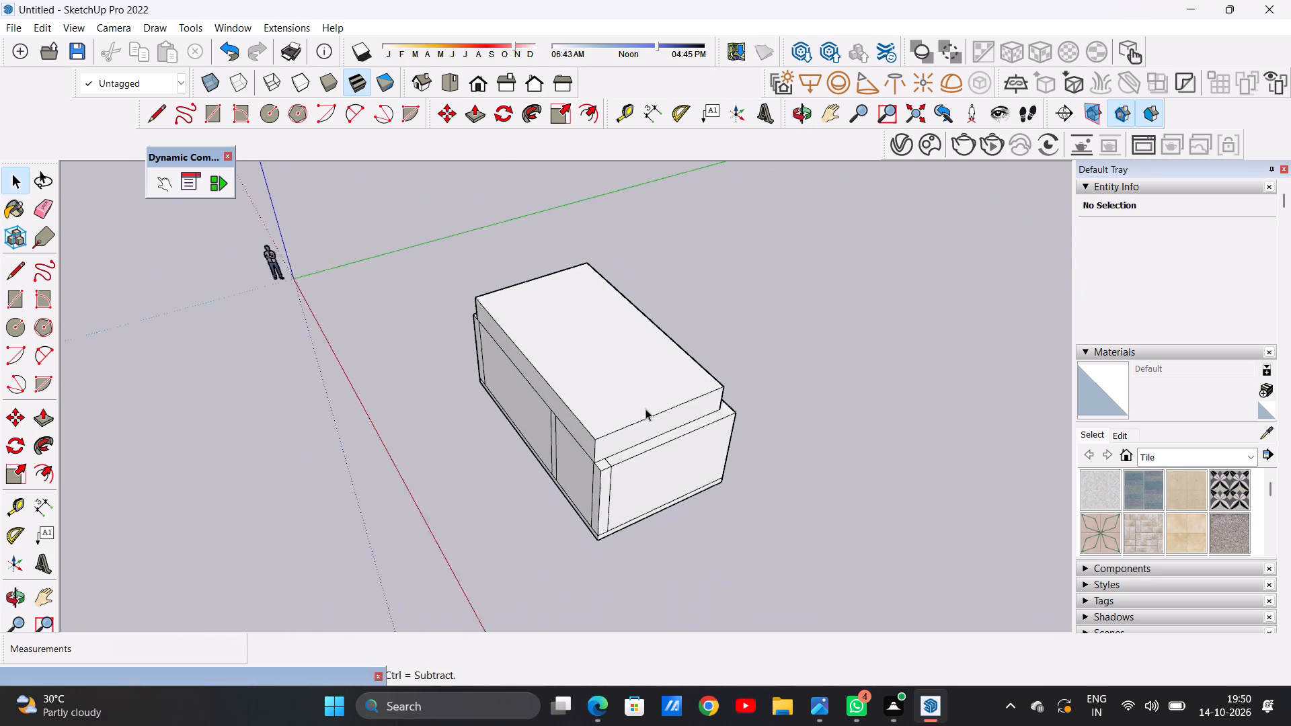
pyautogui.scroll(-2, 645, 409)
pyautogui.moveTo(584, 430); pyautogui.dragTo(818, 374, button='middle')
pyautogui.moveTo(541, 419); pyautogui.dragTo(588, 366, button='middle')
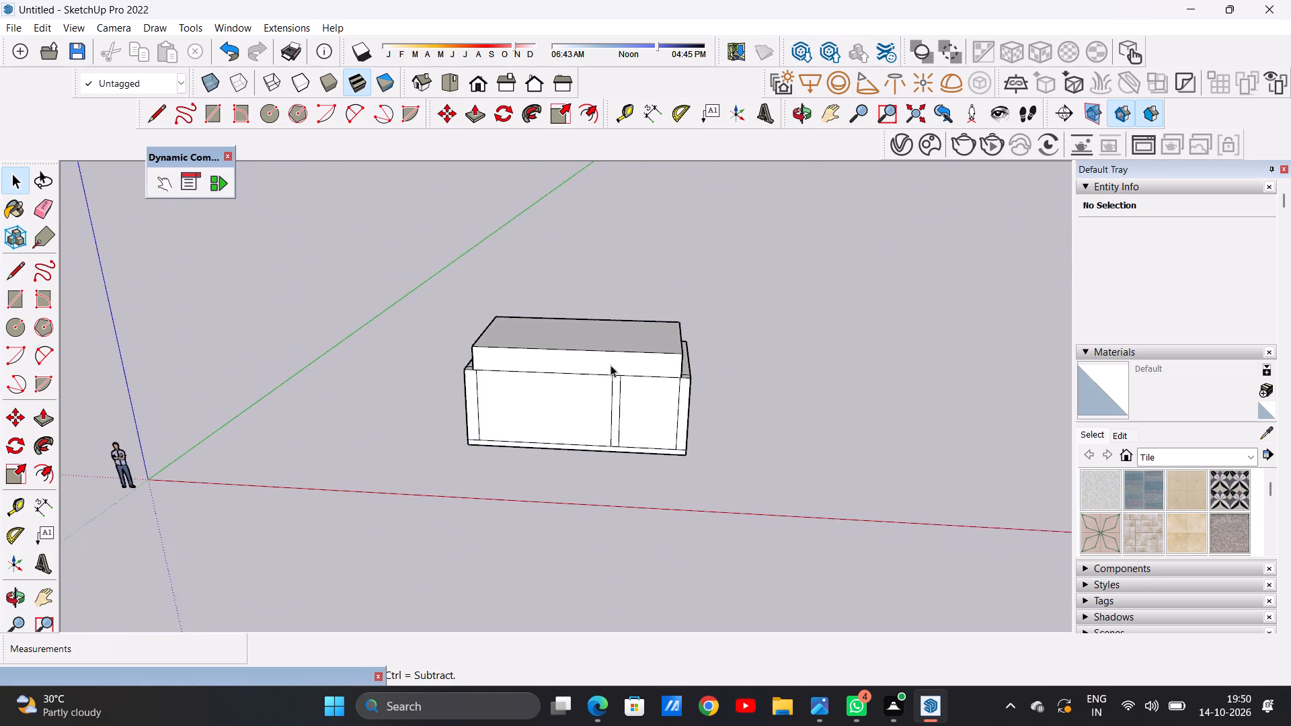
pyautogui.scroll(5, 631, 366)
pyautogui.moveTo(600, 398); pyautogui.dragTo(608, 534, button='middle')
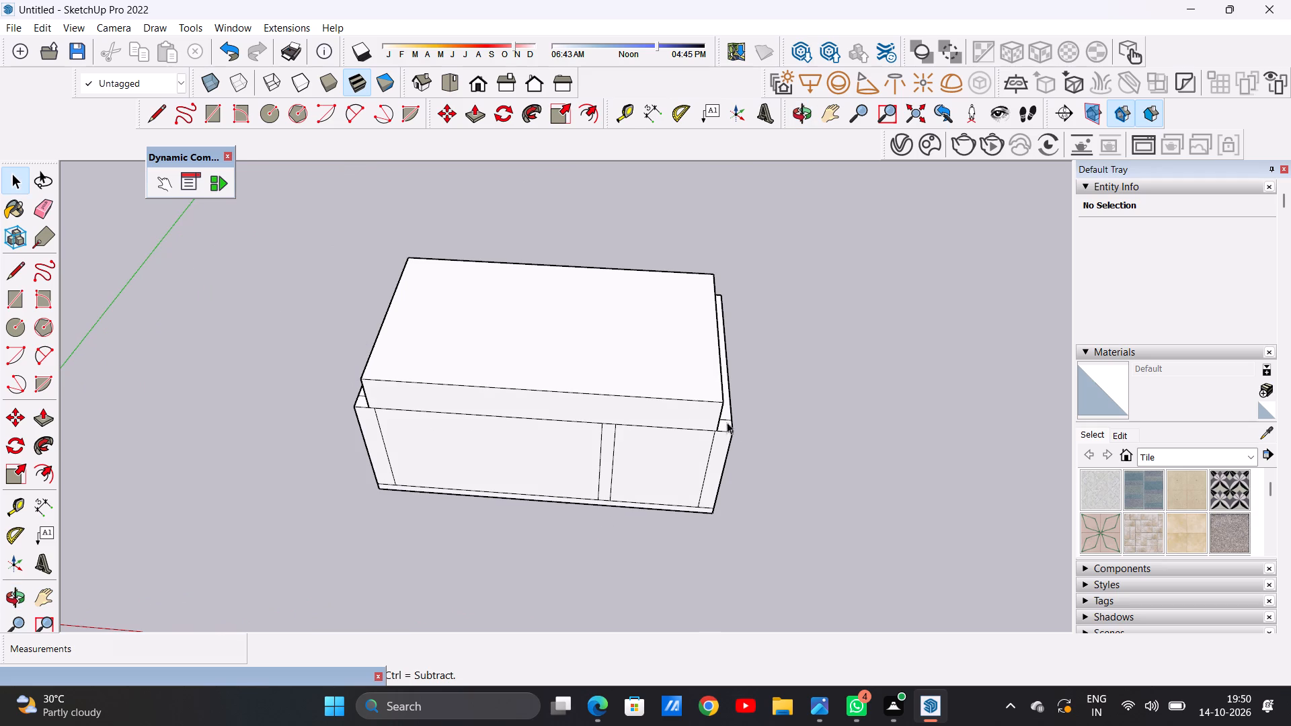
# Erase the two short edges crossing the wall-top ledge at the building's front corners.
pyautogui.scroll(11, 736, 426)
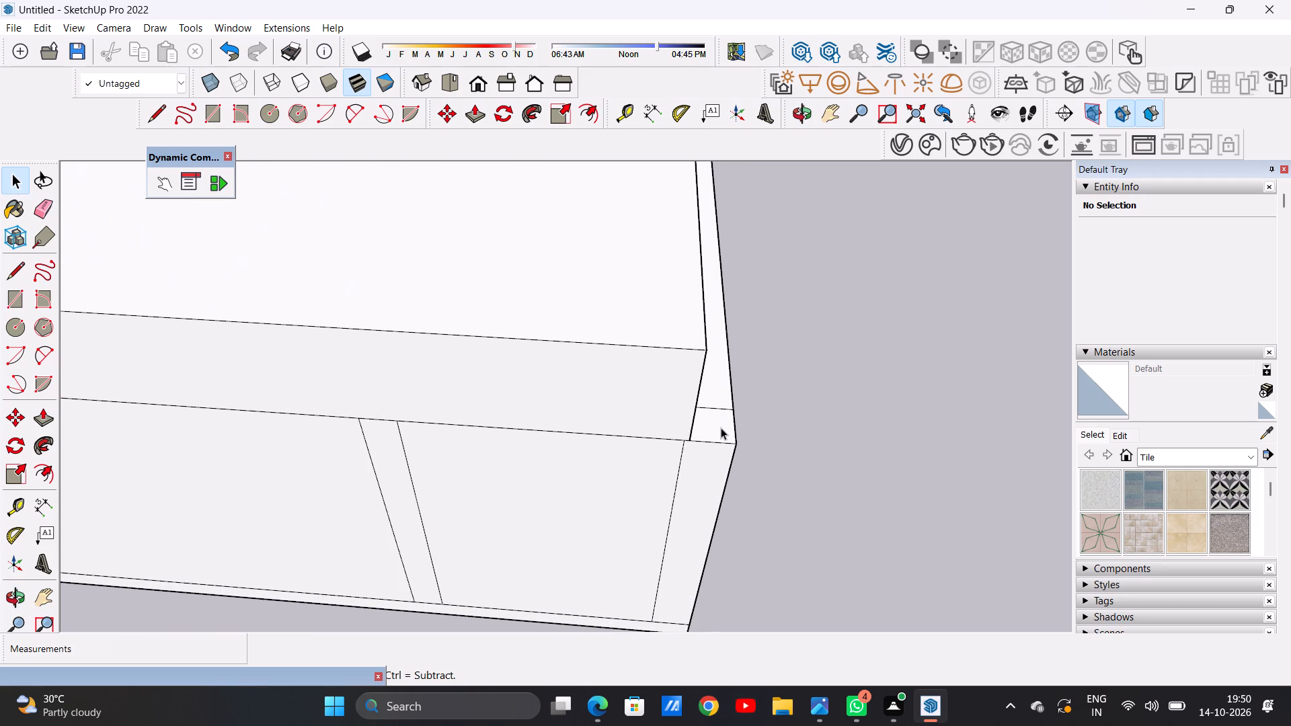
pyautogui.press('e')
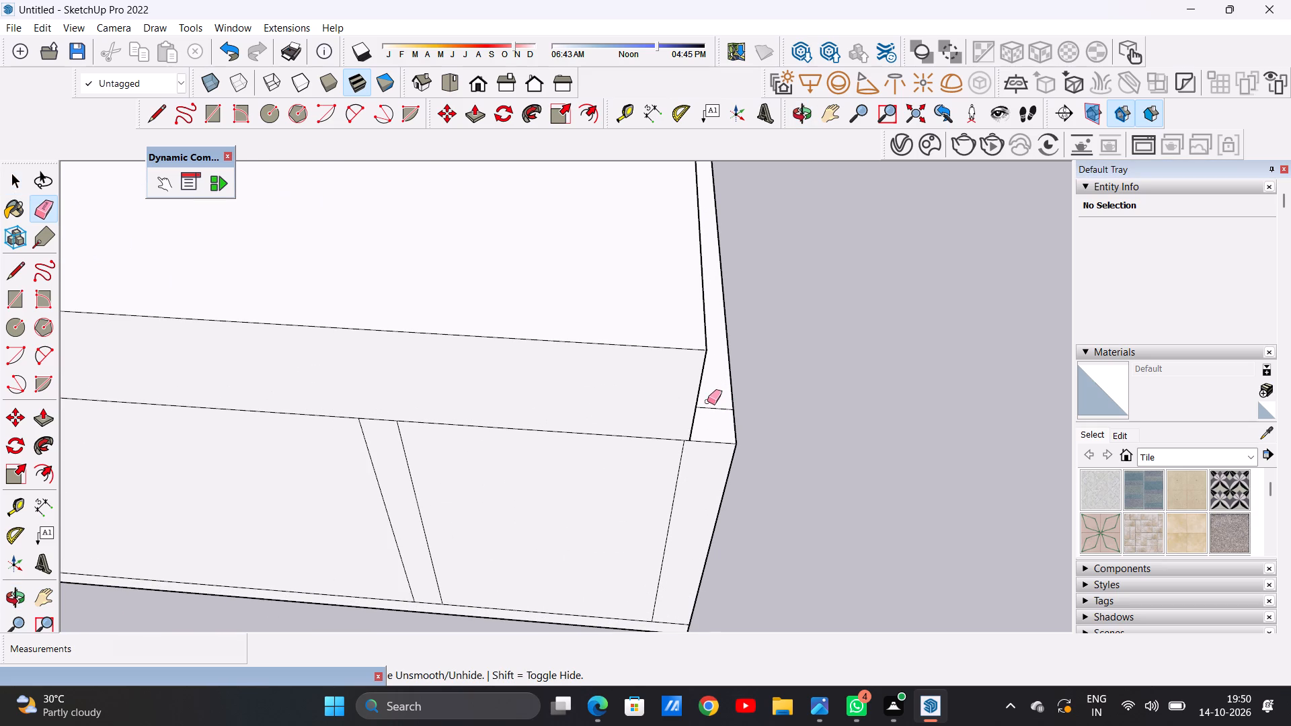
pyautogui.moveTo(707, 401); pyautogui.dragTo(709, 421)
pyautogui.scroll(-12, 782, 415)
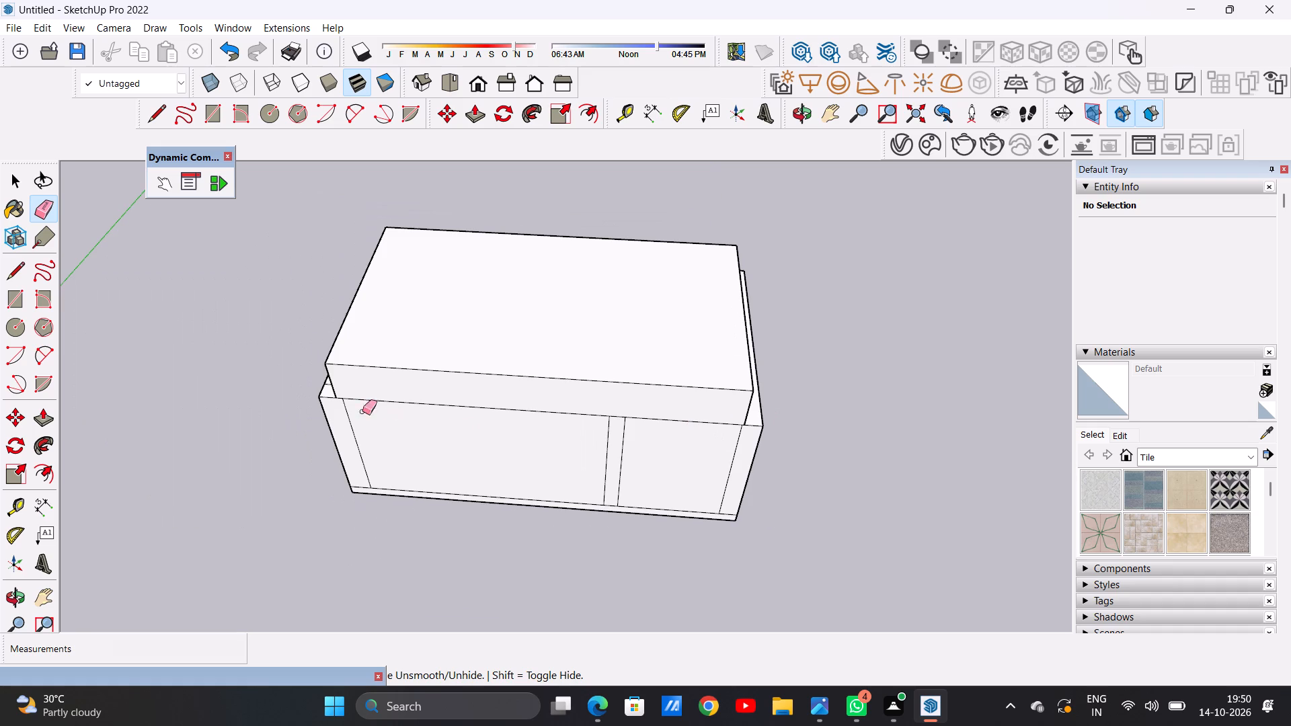
pyautogui.scroll(17, 344, 406)
pyautogui.moveTo(383, 354); pyautogui.dragTo(385, 372)
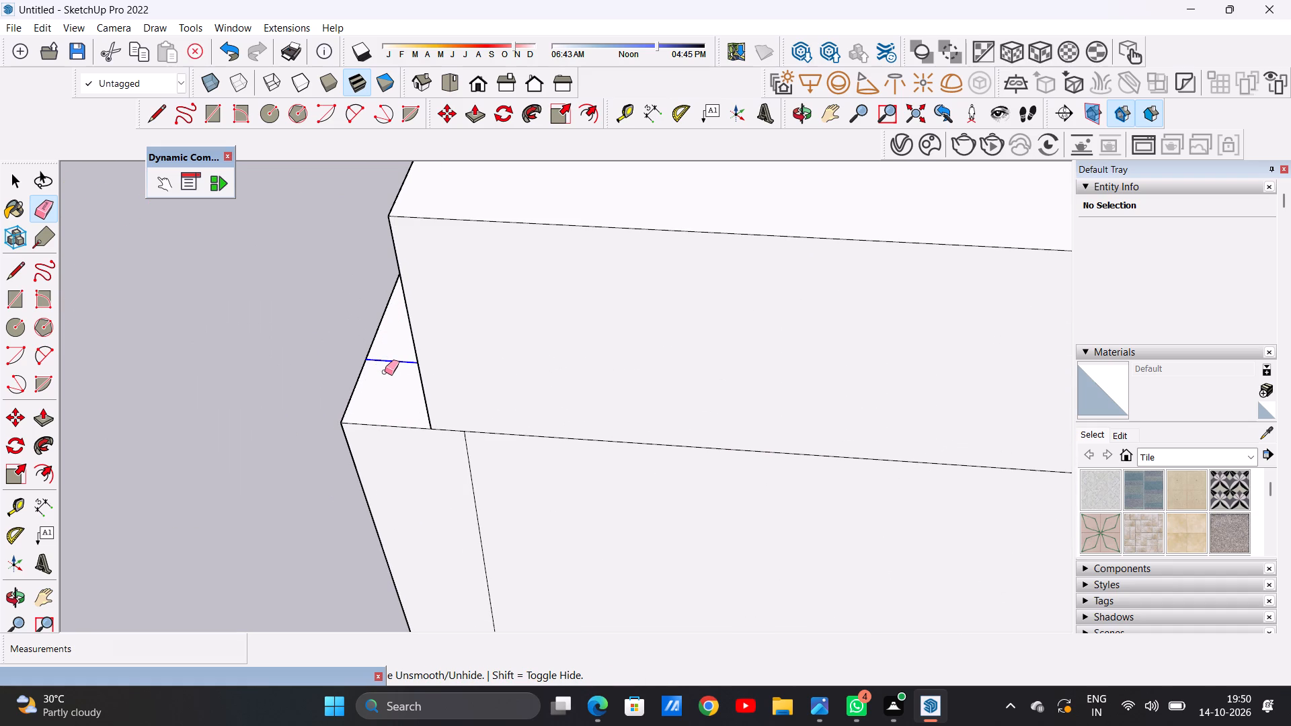
pyautogui.press('space')
# Push/Pull the U-shaped wall-top ledge along the sides and back up 10'.
pyautogui.scroll(-20, 392, 424)
pyautogui.scroll(-1, 392, 424)
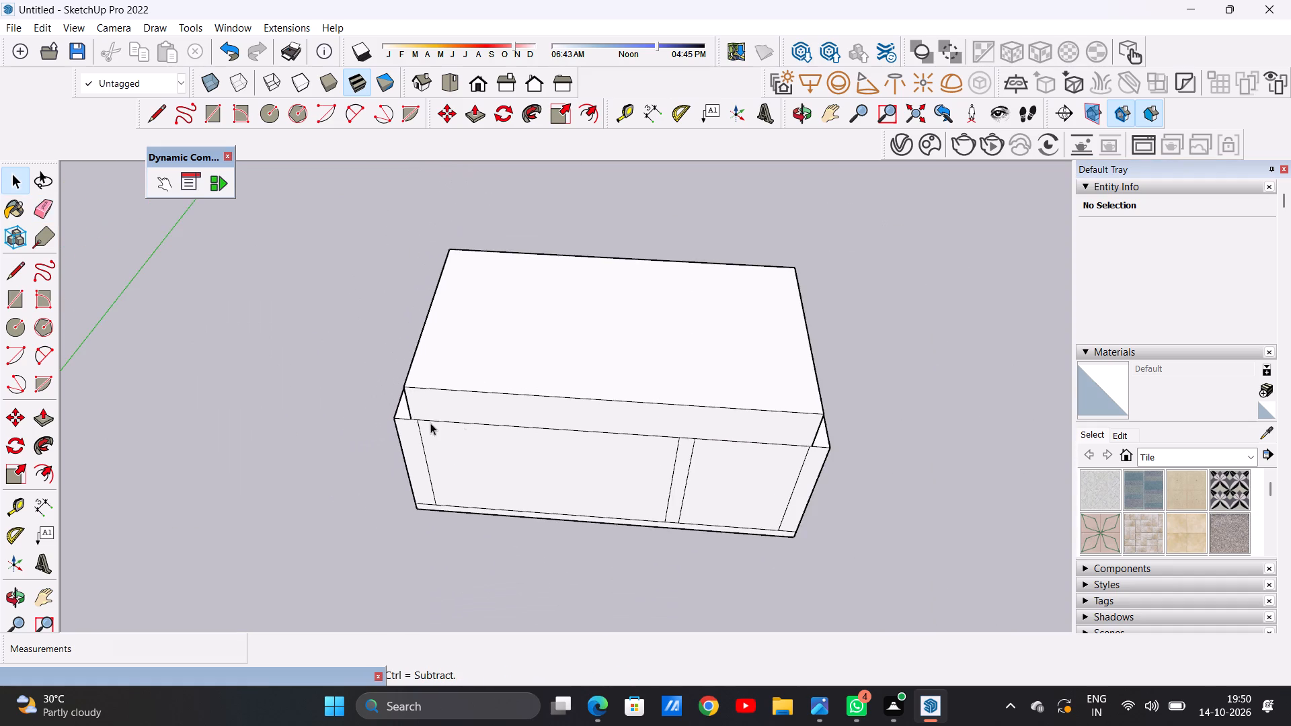
pyautogui.moveTo(528, 440); pyautogui.dragTo(379, 360, button='middle')
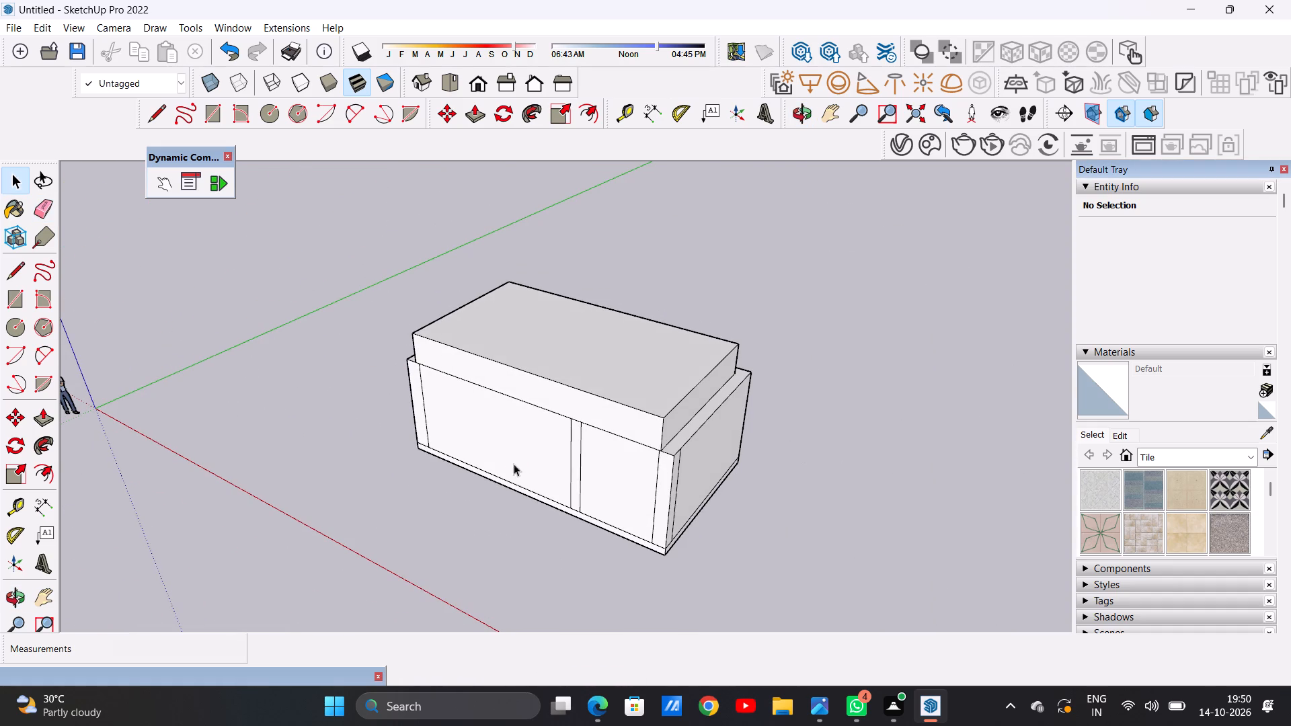
pyautogui.moveTo(515, 464); pyautogui.dragTo(553, 477, button='middle')
pyautogui.scroll(7, 557, 373)
pyautogui.scroll(-6, 633, 395)
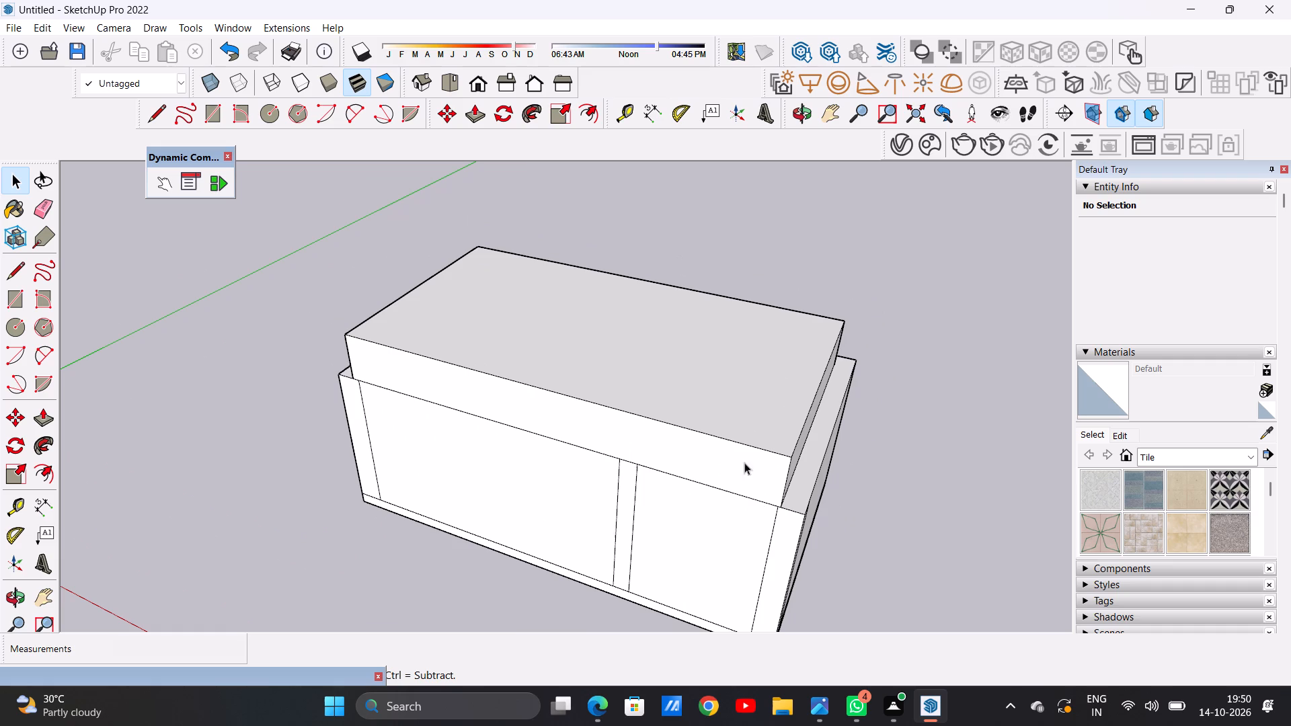
pyautogui.press('p')
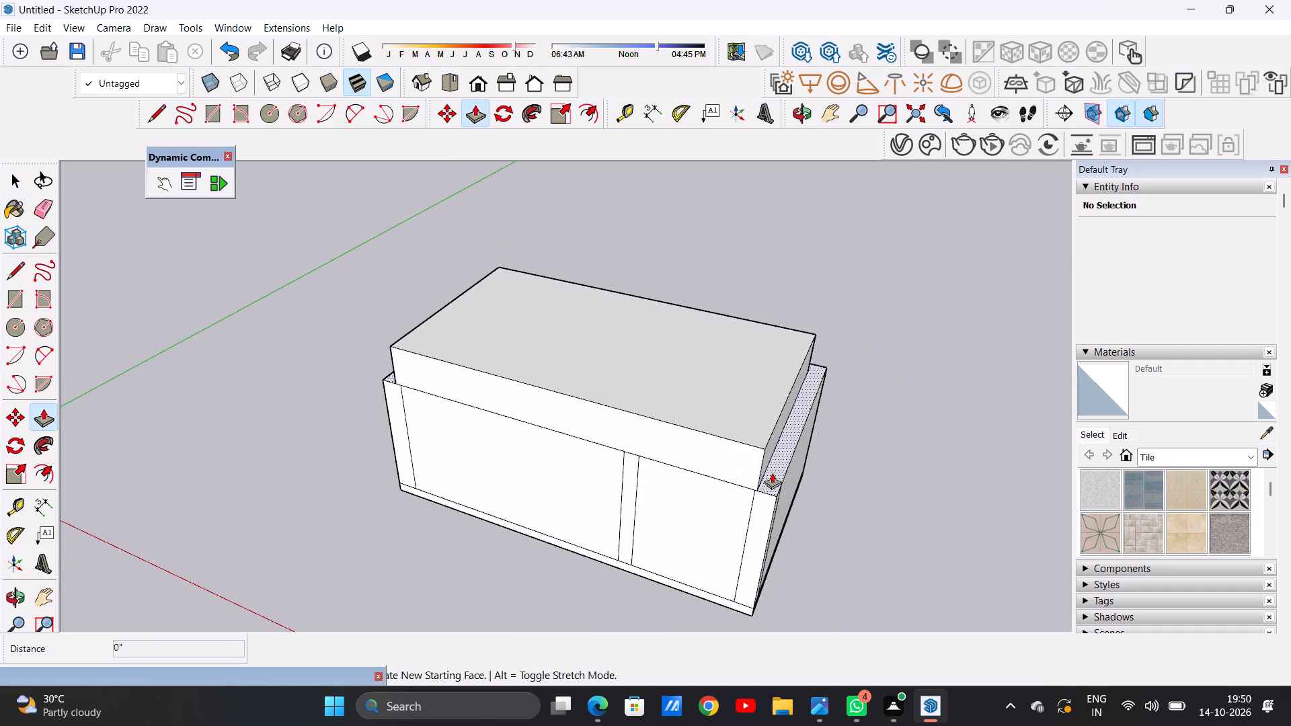
pyautogui.click(771, 471)
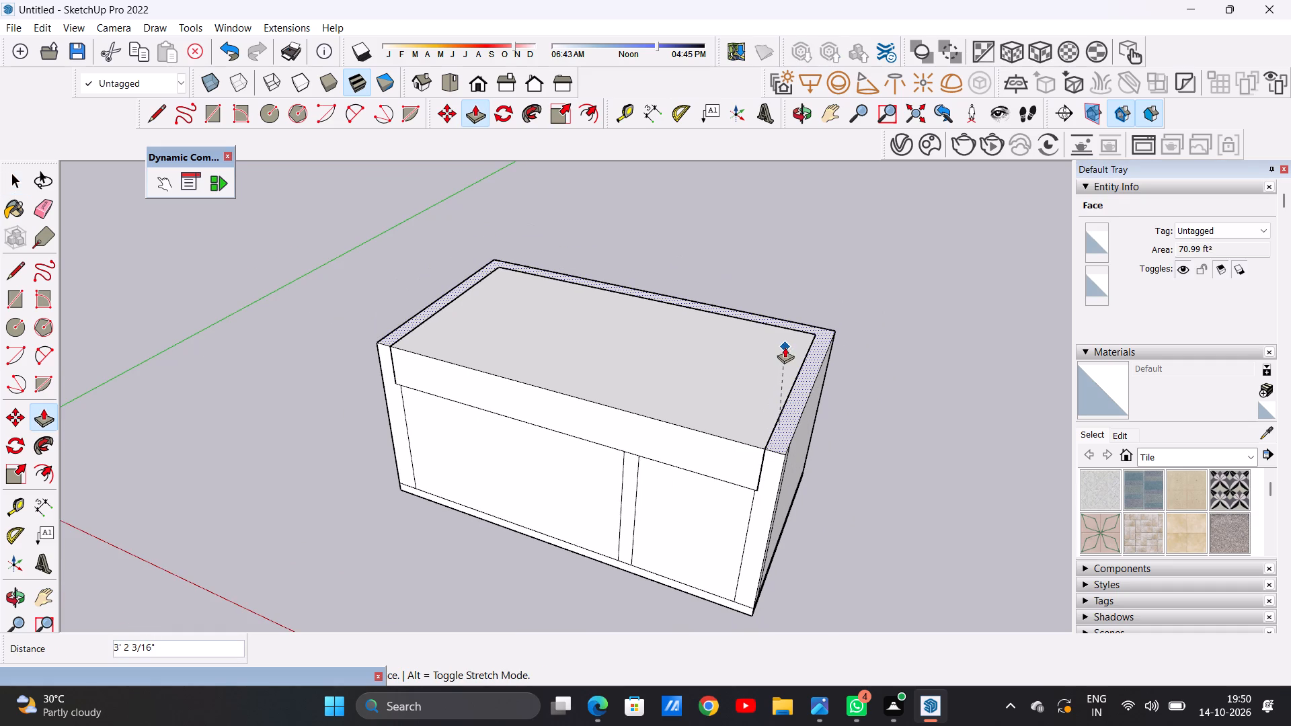
pyautogui.scroll(-5, 817, 323)
pyautogui.moveTo(809, 348); pyautogui.dragTo(824, 323, button='middle')
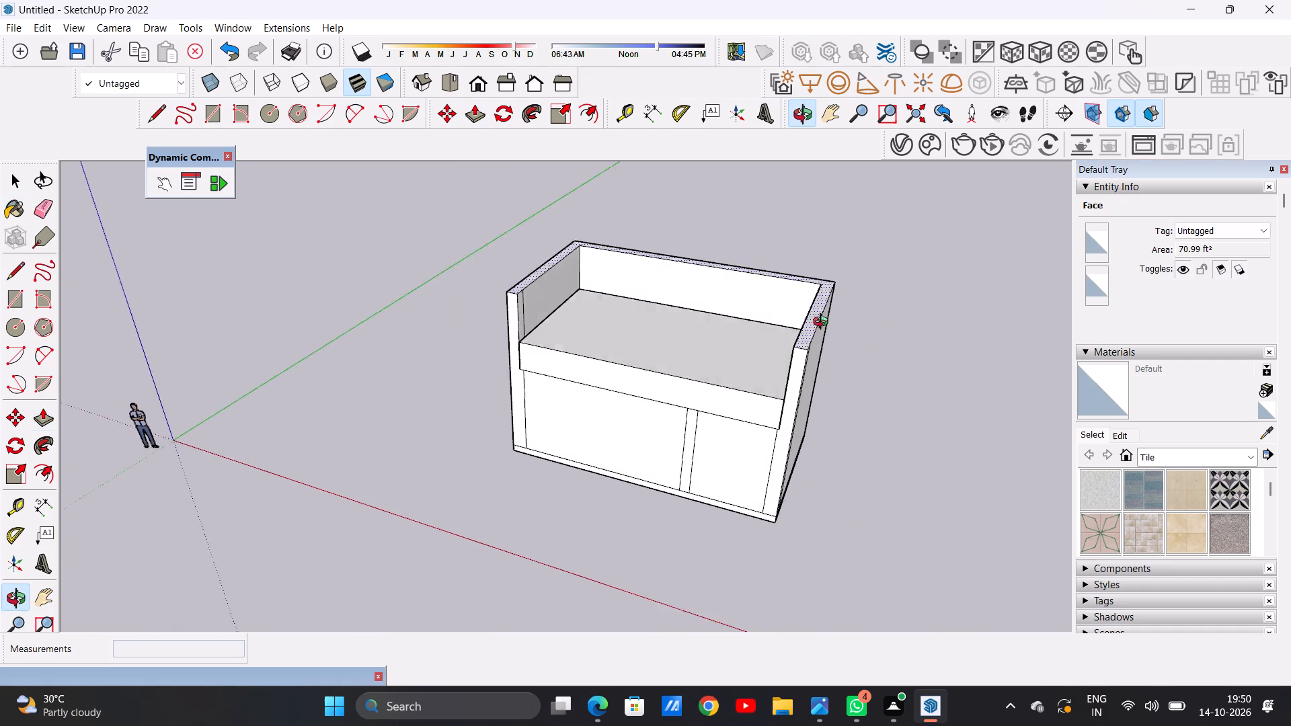
pyautogui.moveTo(824, 323); pyautogui.dragTo(871, 284, button='middle')
pyautogui.scroll(4, 846, 286)
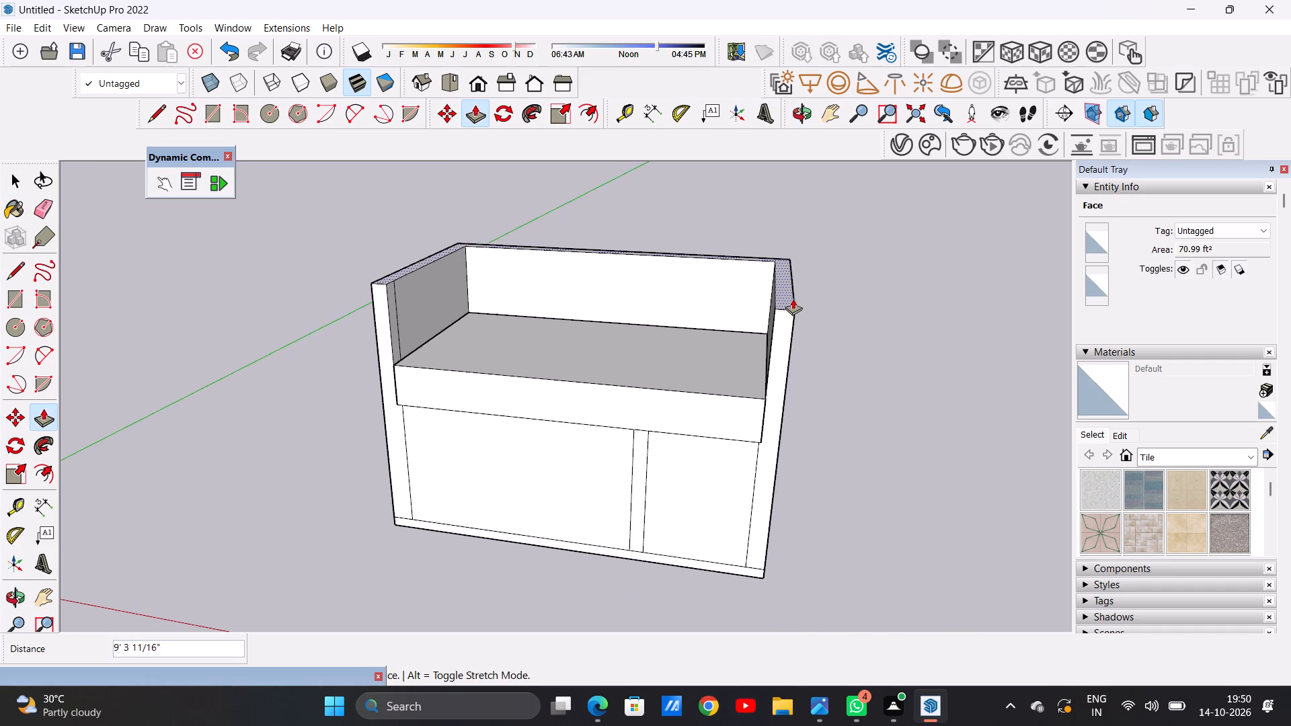
pyautogui.write("10'")
pyautogui.press('Return')
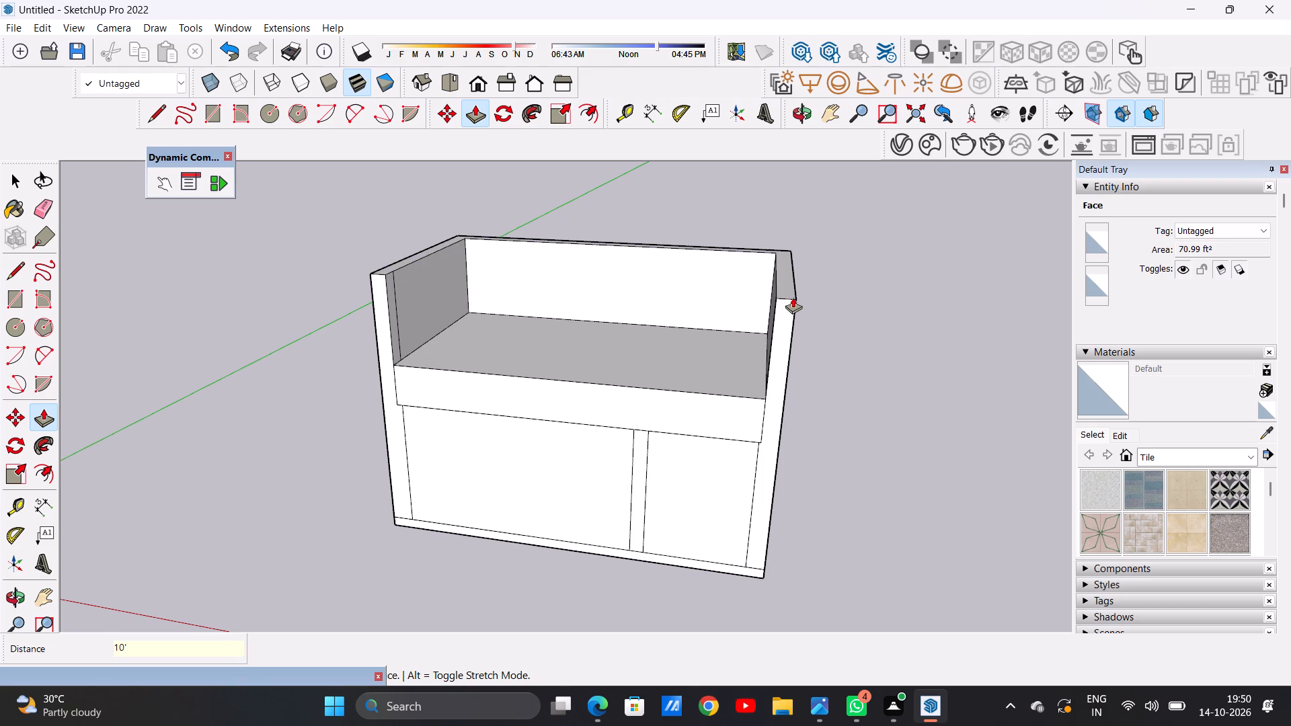
pyautogui.press('space')
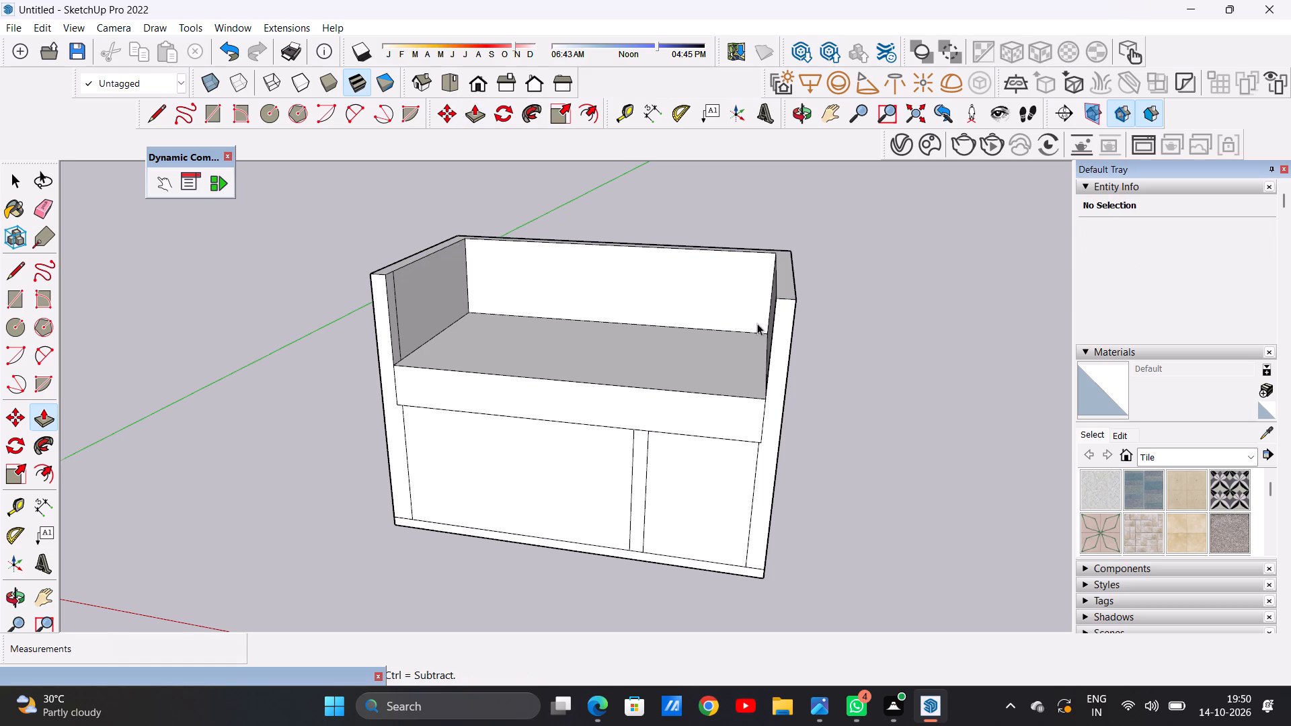
# Examine the raised upper walls and the open floor between them from the front, side and above.
pyautogui.scroll(-4, 757, 323)
pyautogui.moveTo(836, 370); pyautogui.dragTo(749, 362, button='middle')
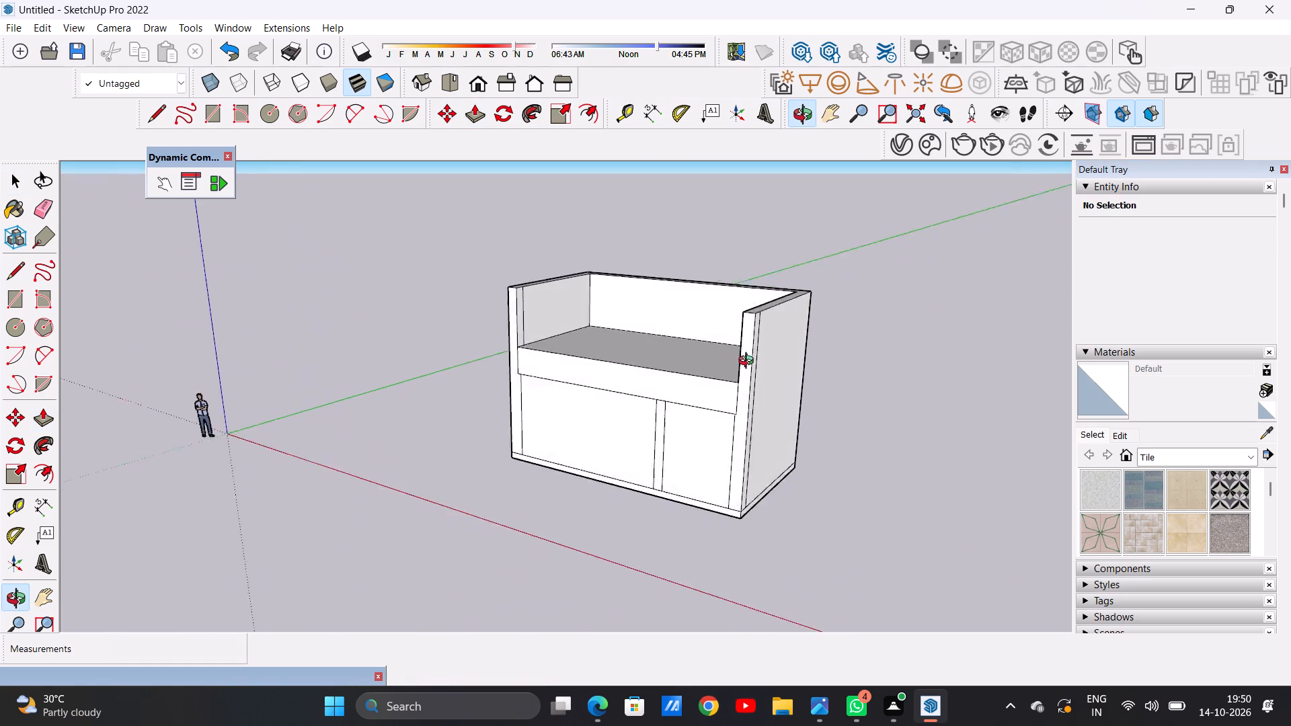
pyautogui.moveTo(749, 362); pyautogui.dragTo(847, 352, button='middle')
pyautogui.scroll(5, 629, 374)
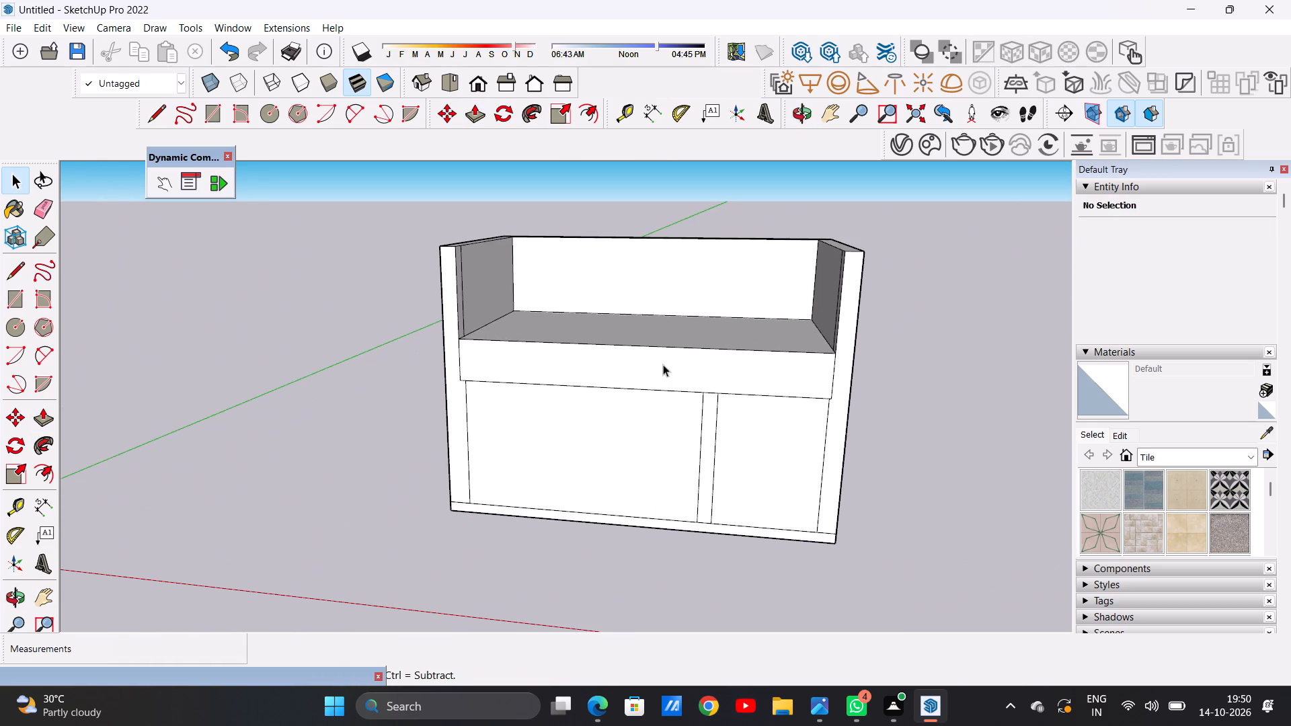
pyautogui.moveTo(678, 364); pyautogui.dragTo(697, 339, button='middle')
pyautogui.scroll(1, 697, 339)
pyautogui.scroll(-5, 691, 389)
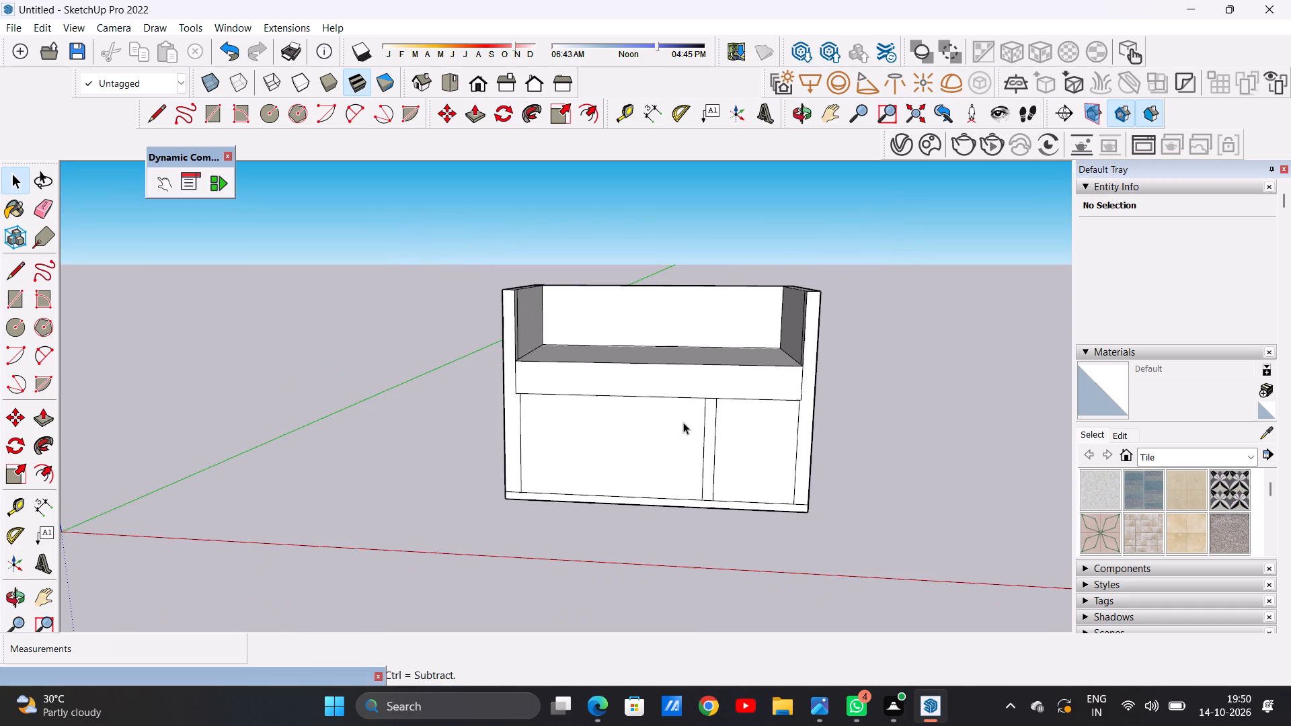
pyautogui.moveTo(676, 333); pyautogui.dragTo(671, 474, button='middle')
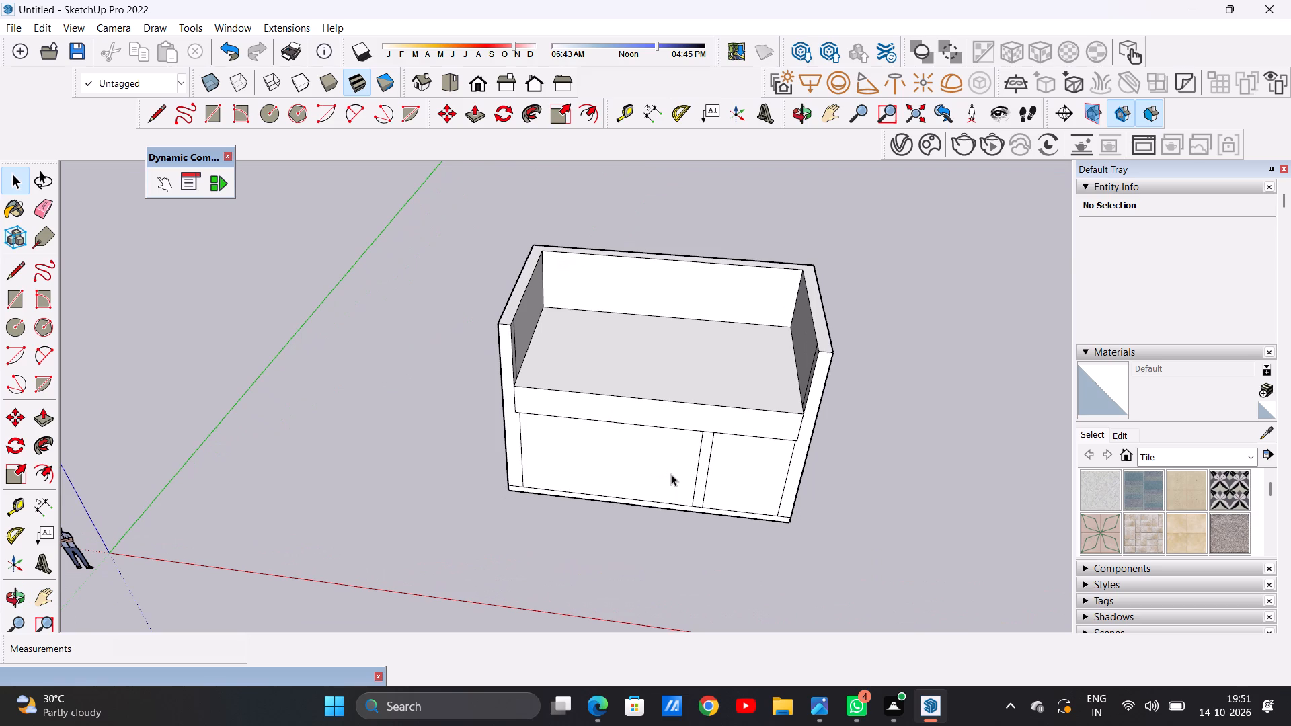
pyautogui.scroll(1, 728, 364)
pyautogui.scroll(-1, 728, 364)
pyautogui.scroll(9, 728, 364)
pyautogui.scroll(15, 622, 364)
pyautogui.scroll(-9, 317, 335)
pyautogui.moveTo(525, 316); pyautogui.dragTo(526, 320, button='middle')
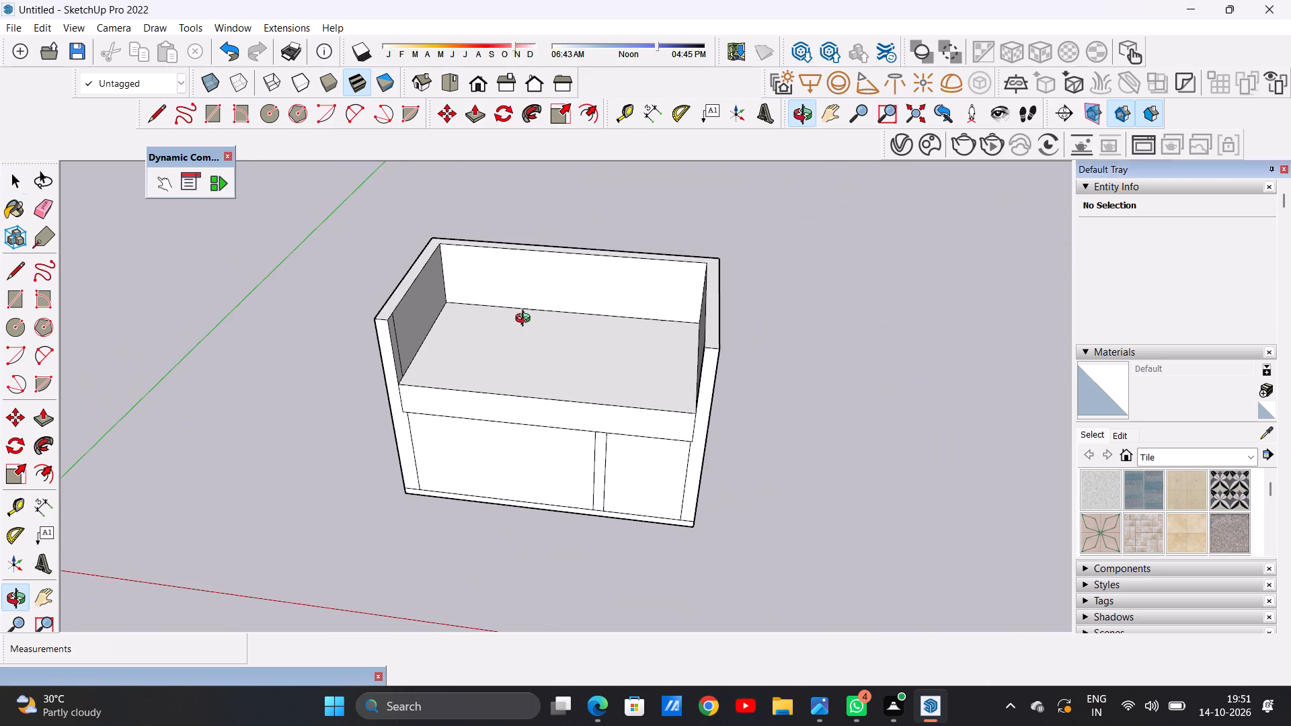
pyautogui.moveTo(526, 320); pyautogui.dragTo(554, 264, button='middle')
pyautogui.scroll(-2, 590, 380)
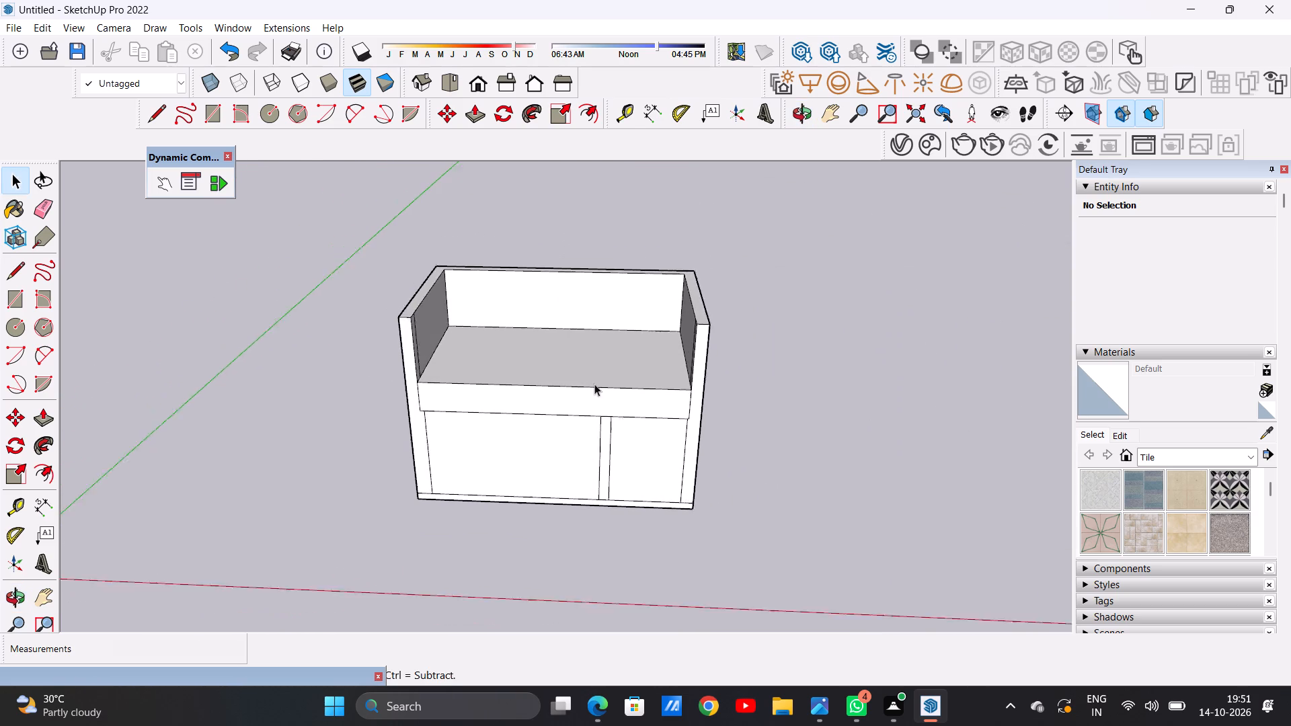
pyautogui.scroll(-1, 594, 384)
pyautogui.moveTo(583, 403); pyautogui.dragTo(581, 358, button='middle')
pyautogui.scroll(6, 581, 358)
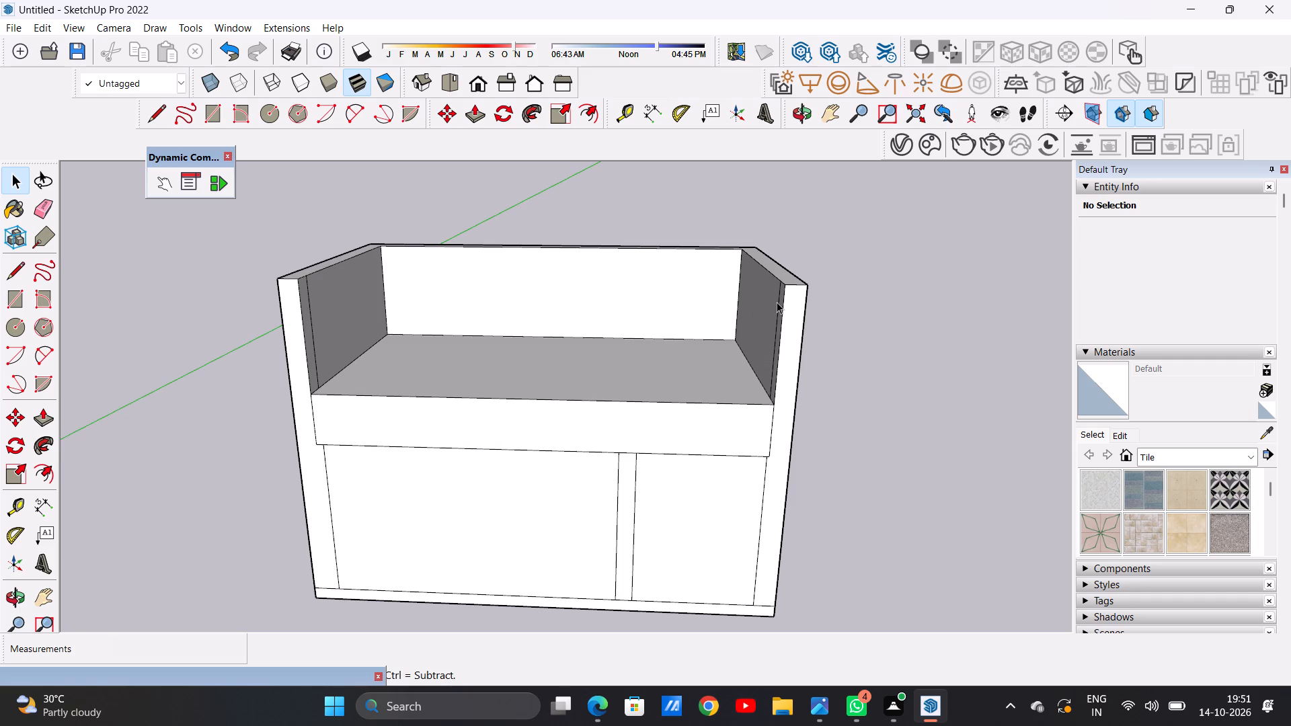
# Measure the upper side wall's height from the floor block's front corner to the wall top with the Dimension tool.
pyautogui.press('p')
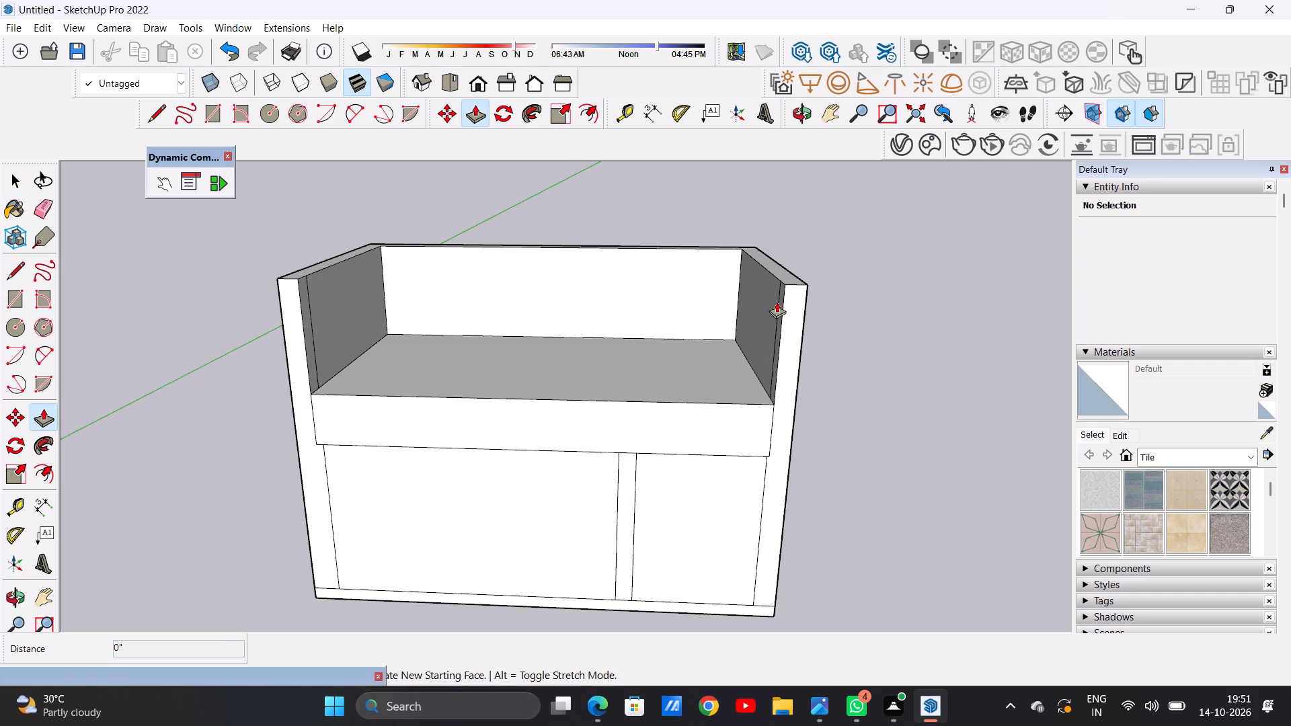
pyautogui.press('space')
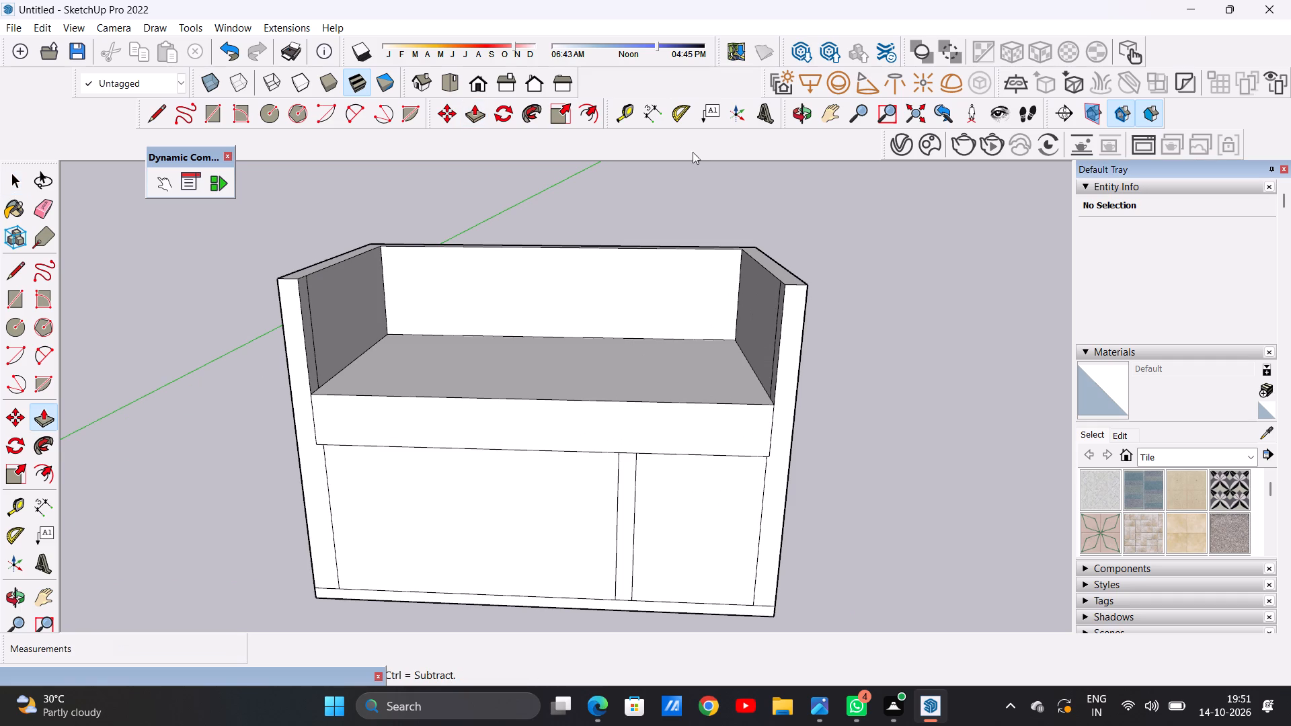
pyautogui.click(656, 122)
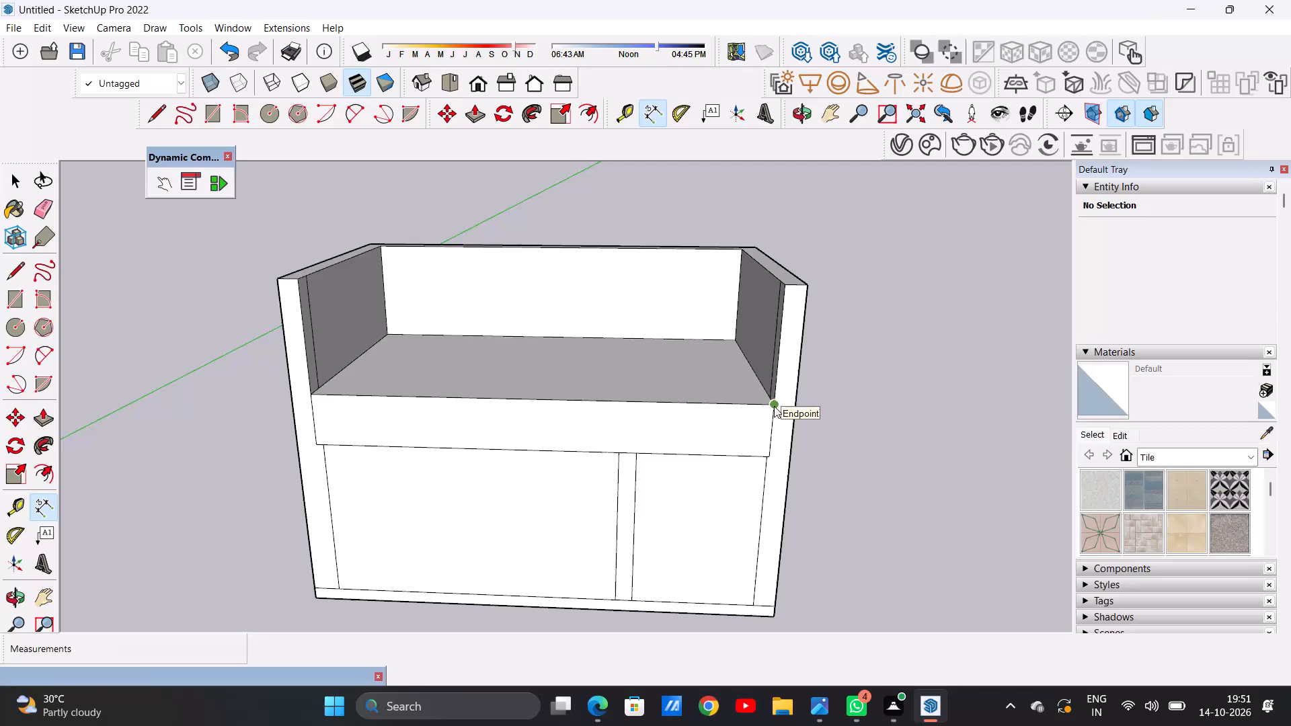
pyautogui.click(774, 406)
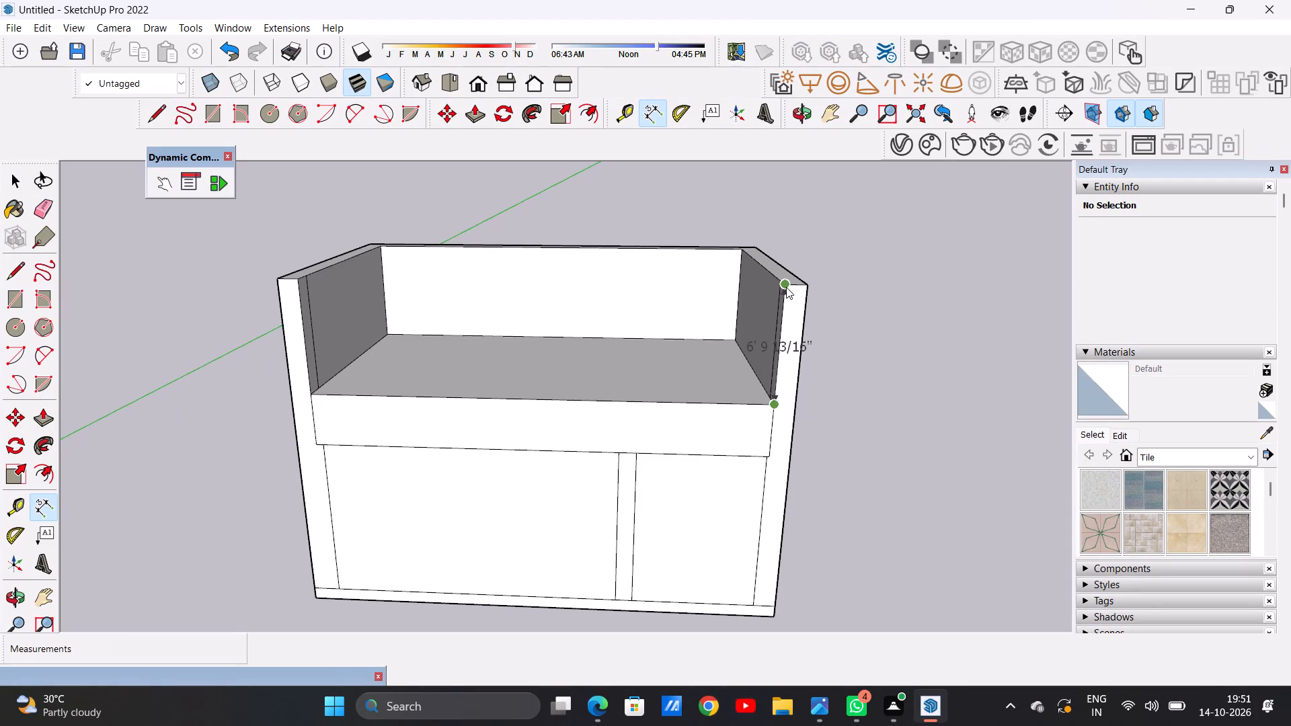
pyautogui.press('space')
# Push/Pull the U-shaped top face of the upper side and back walls up a further 3'.
pyautogui.scroll(-3, 695, 276)
pyautogui.moveTo(719, 275); pyautogui.dragTo(699, 399, button='middle')
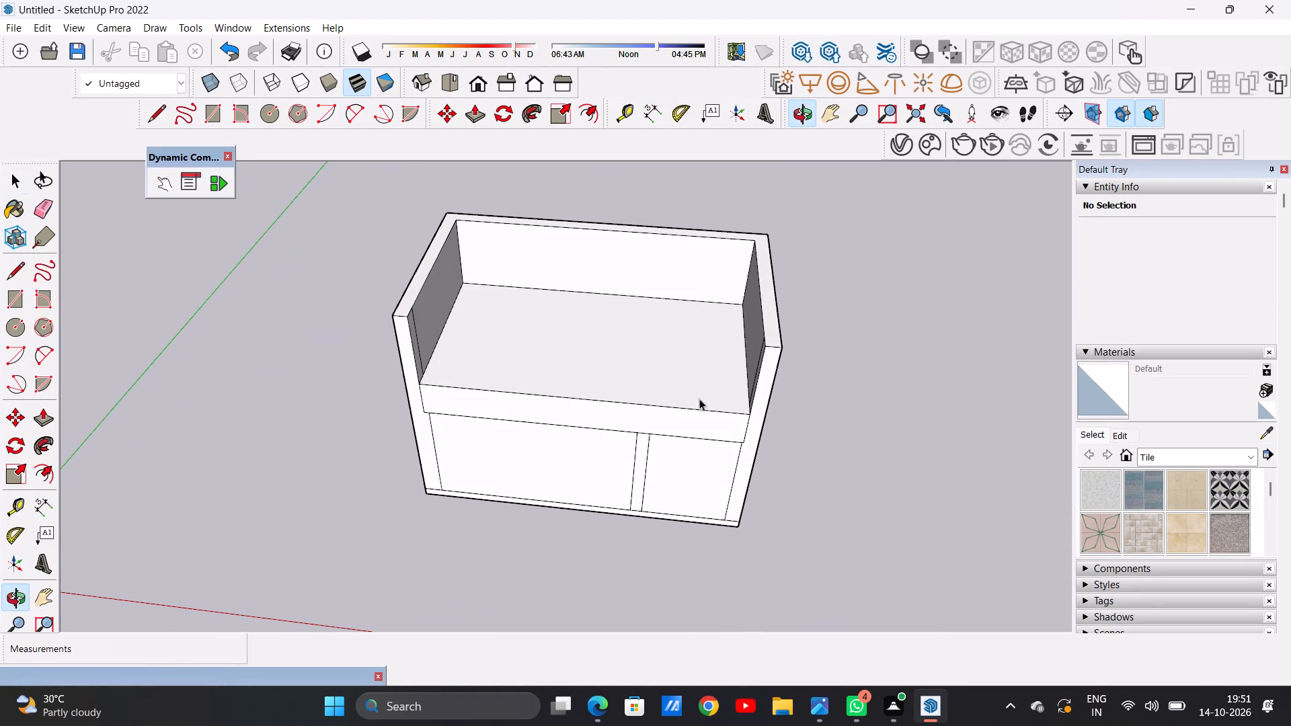
pyautogui.press('p')
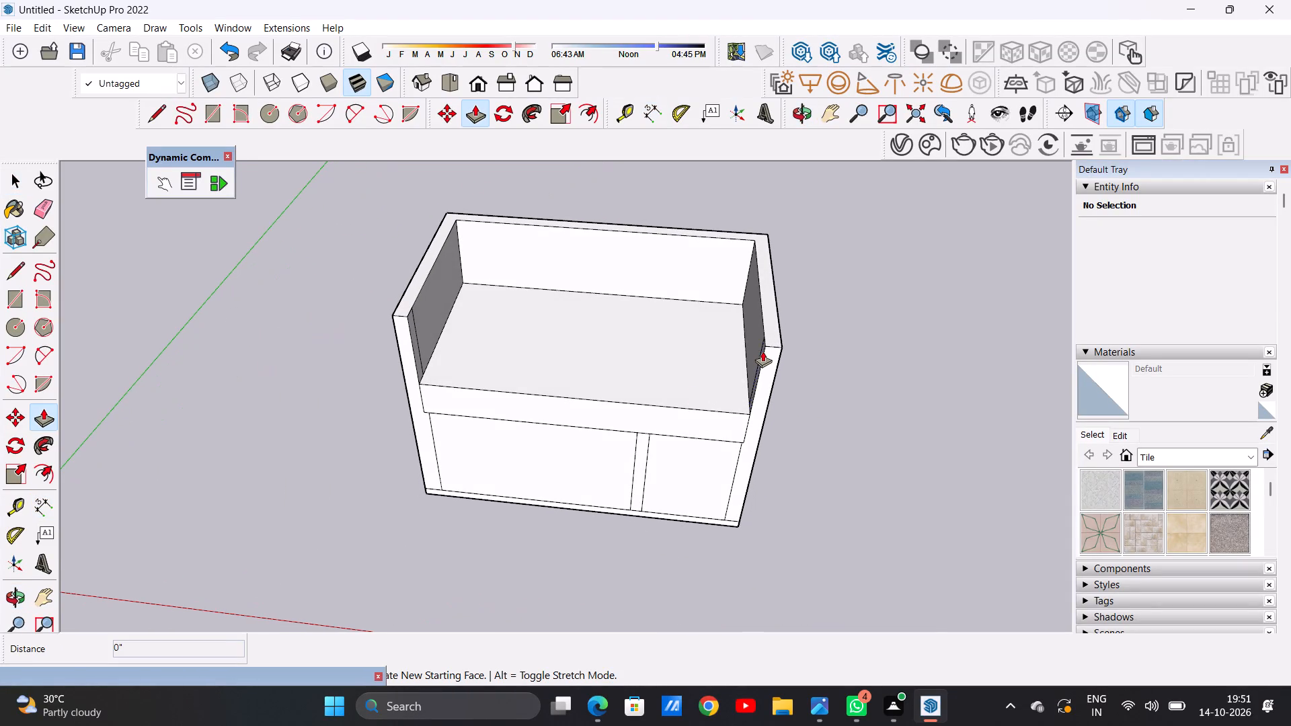
pyautogui.click(769, 328)
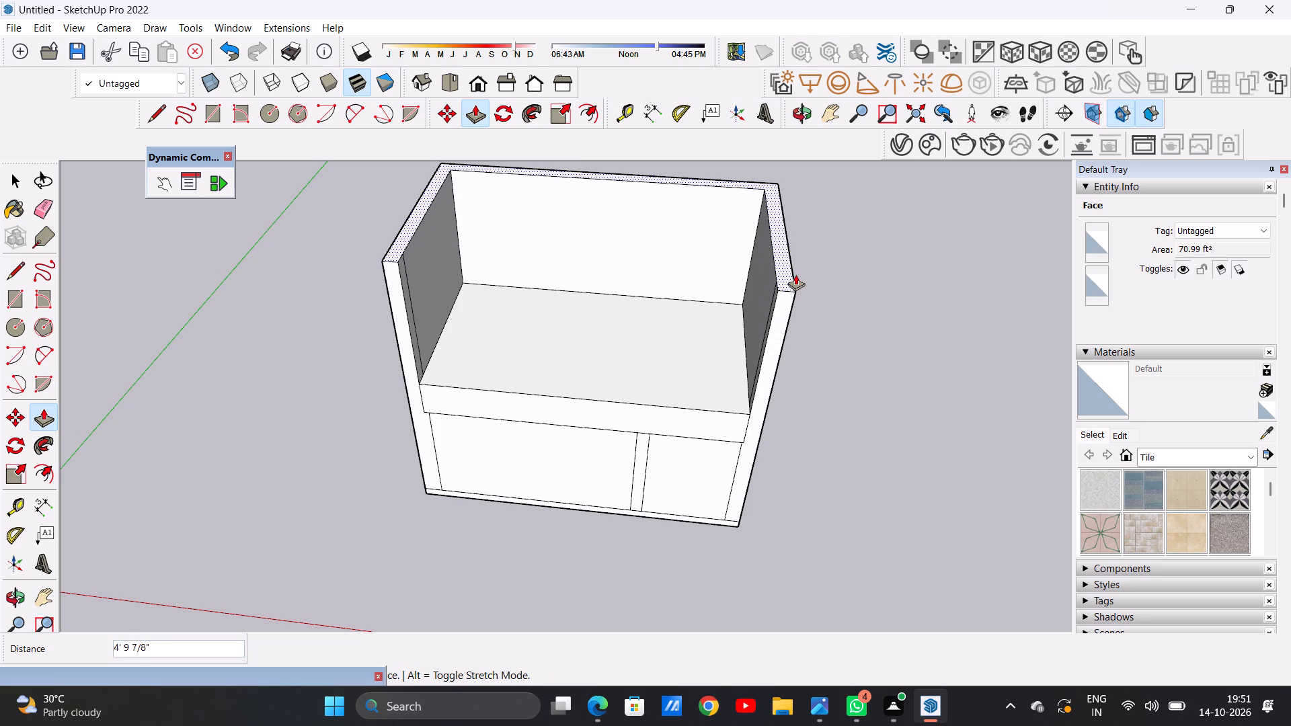
pyautogui.press('5')
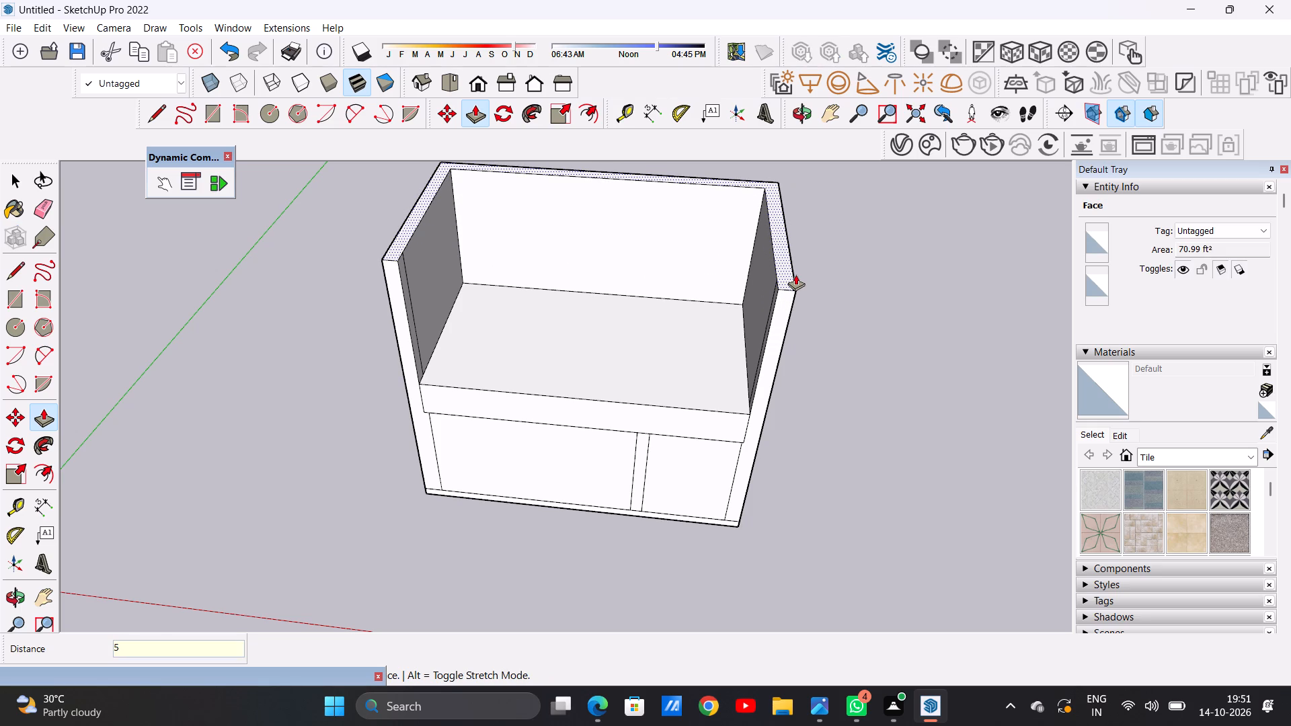
pyautogui.press('BackSpace')
pyautogui.write("3'")
pyautogui.press('Return')
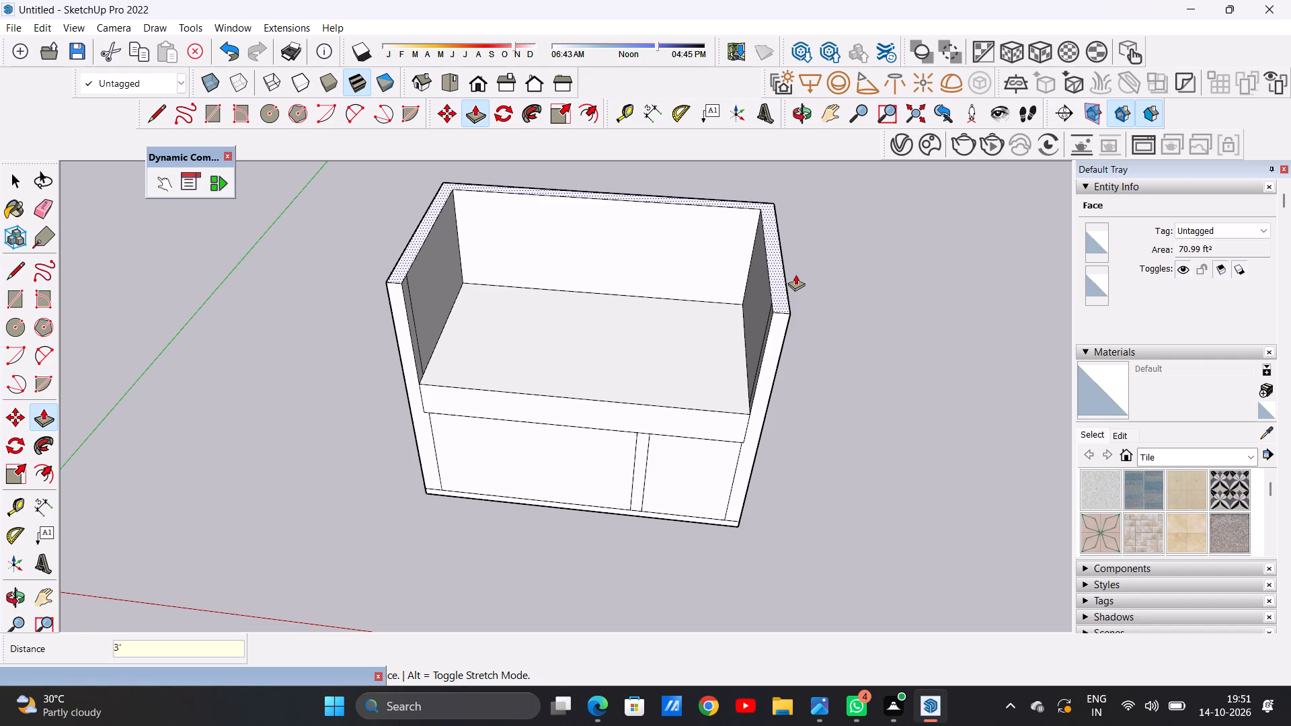
pyautogui.press('space')
# Draw a line about 15' 2 3/8" long across the upper floor from front edge to back wall, splitting off a narrower left section.
pyautogui.scroll(-6, 619, 357)
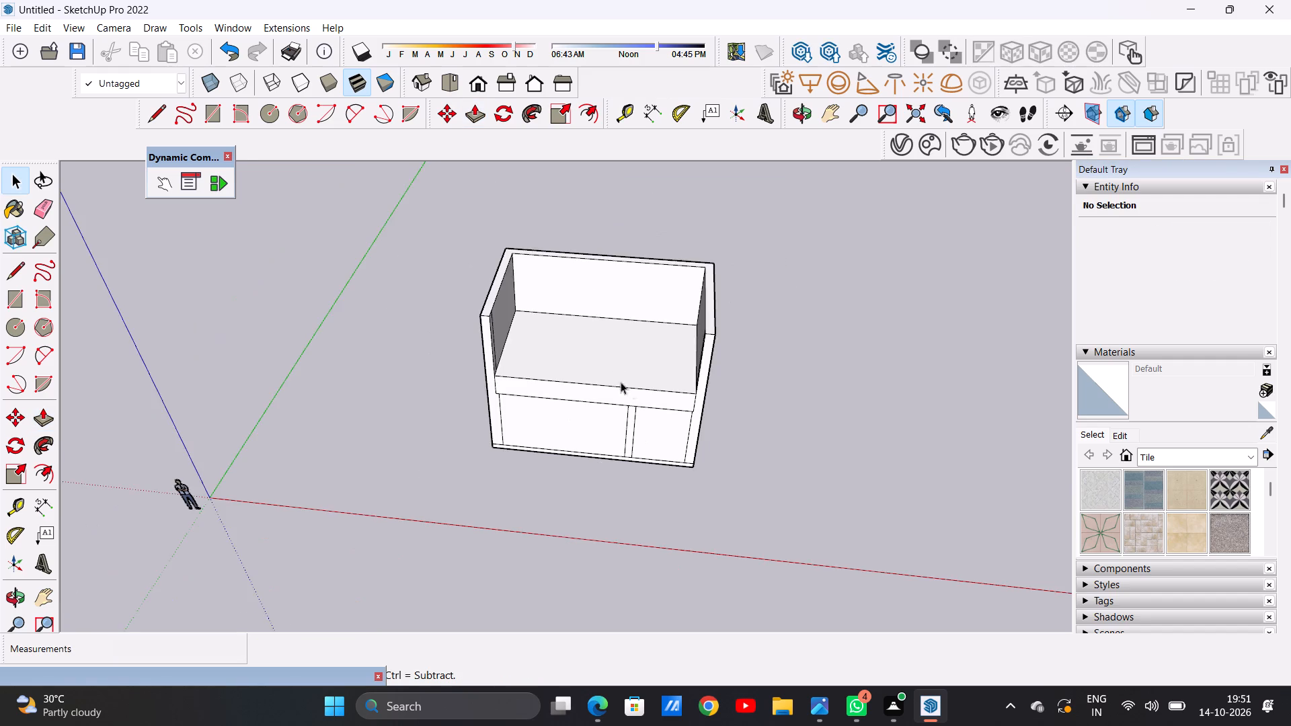
pyautogui.moveTo(645, 337); pyautogui.dragTo(652, 194, button='middle')
pyautogui.moveTo(621, 380); pyautogui.dragTo(624, 443, button='middle')
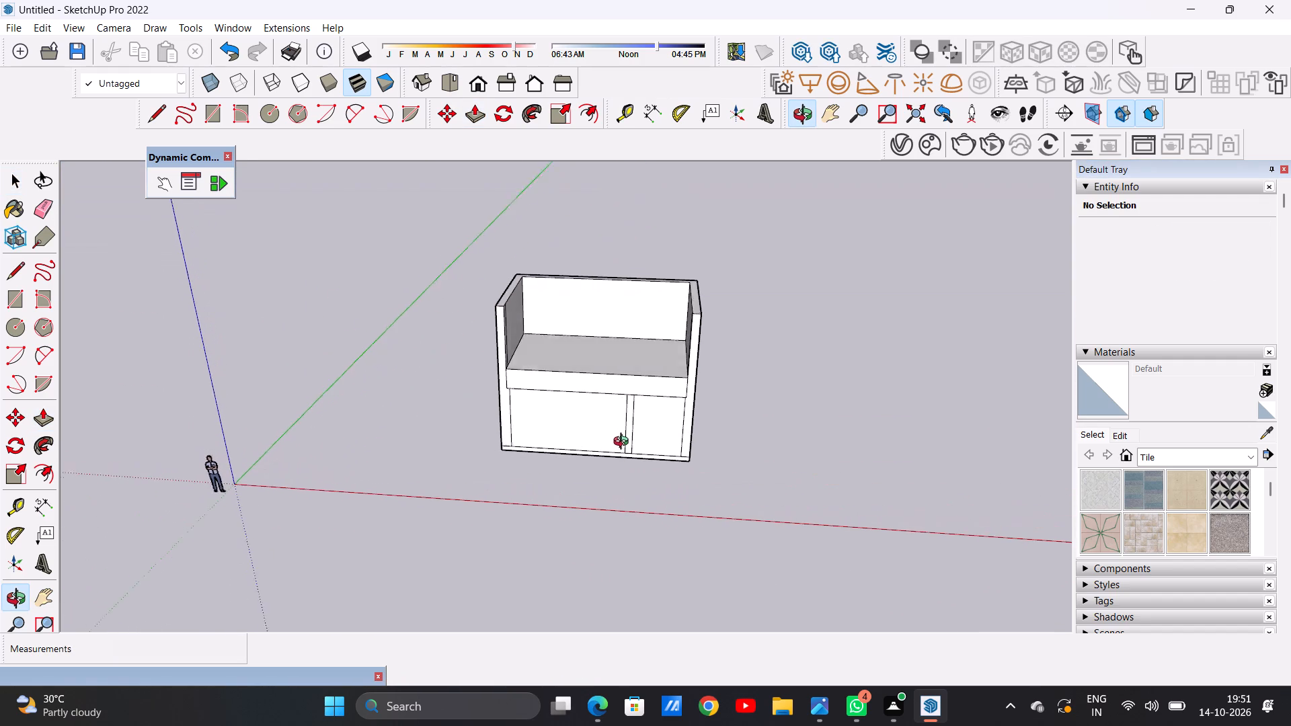
pyautogui.moveTo(624, 443); pyautogui.dragTo(624, 445, button='middle')
pyautogui.moveTo(609, 376); pyautogui.dragTo(619, 467, button='middle')
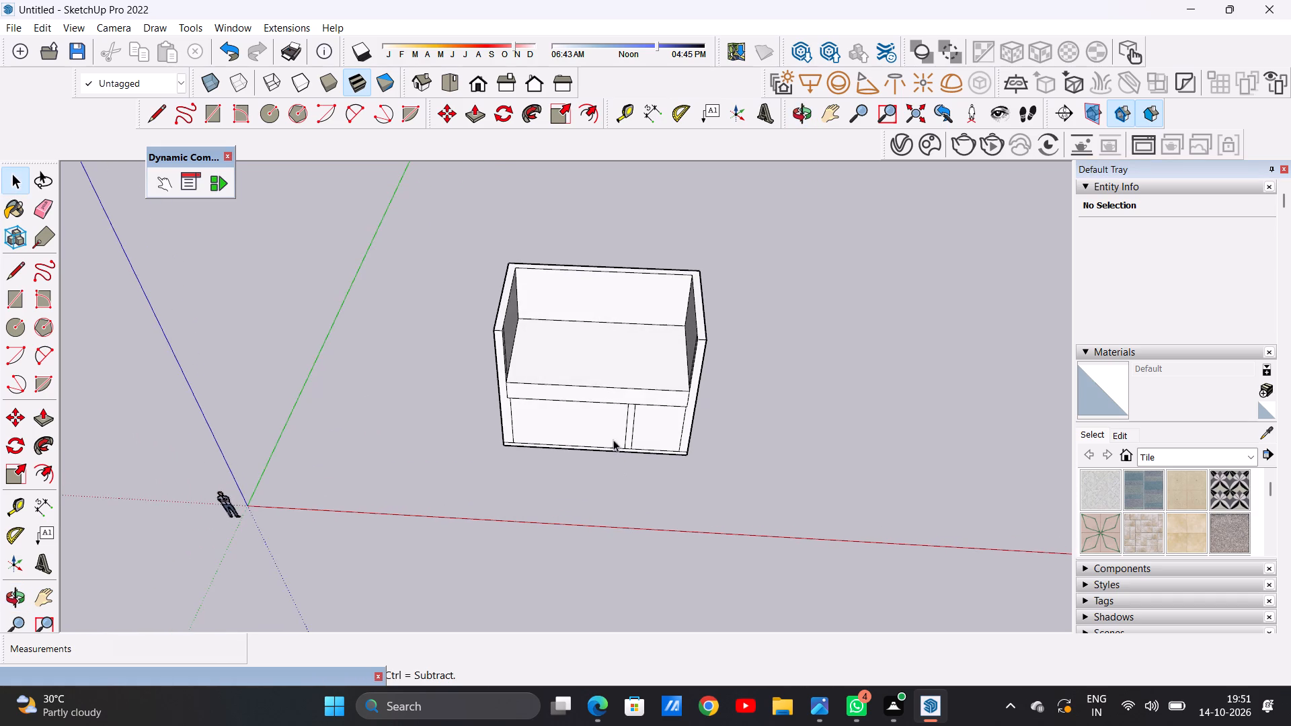
pyautogui.scroll(6, 603, 422)
pyautogui.press('l')
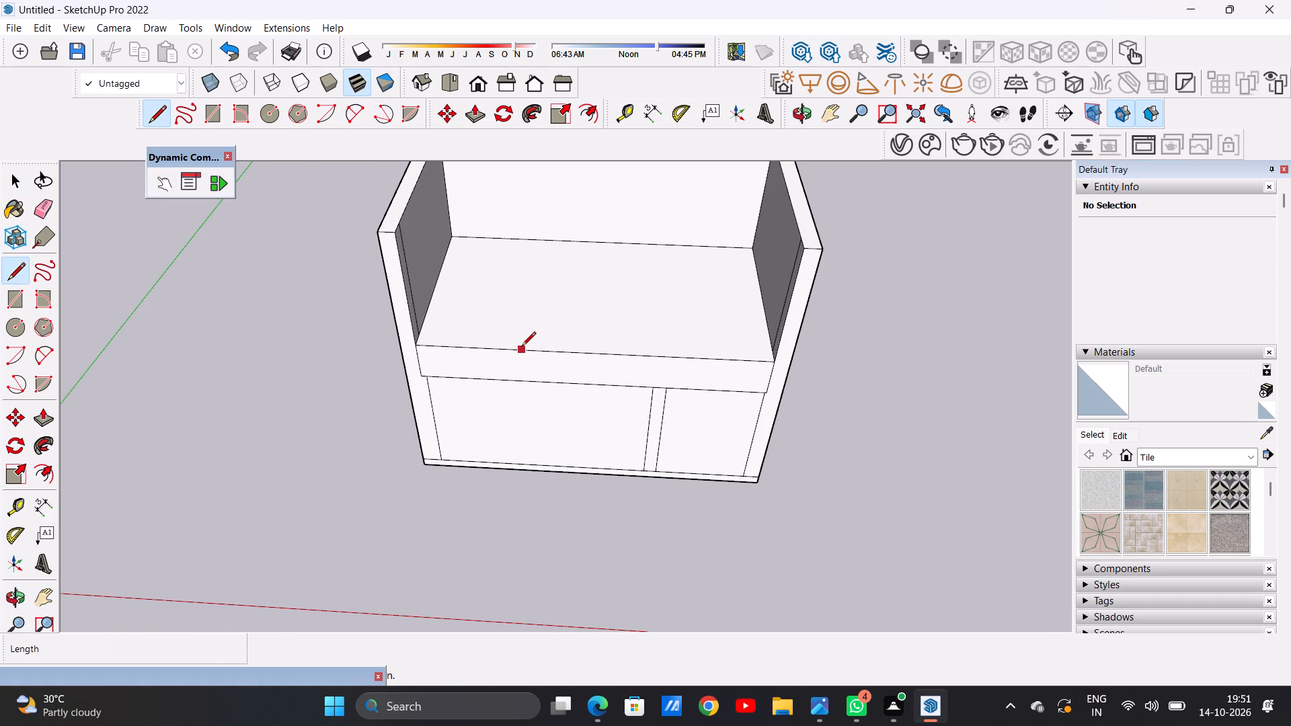
pyautogui.click(512, 345)
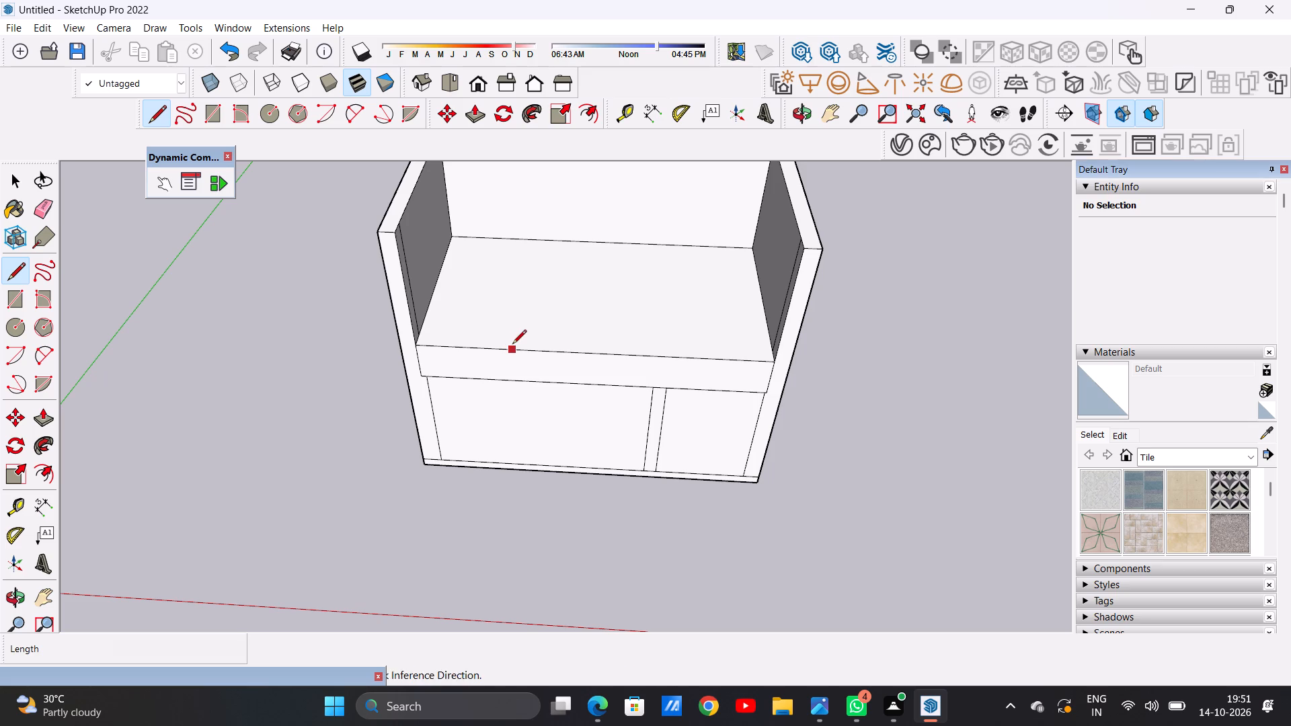
pyautogui.click(532, 235)
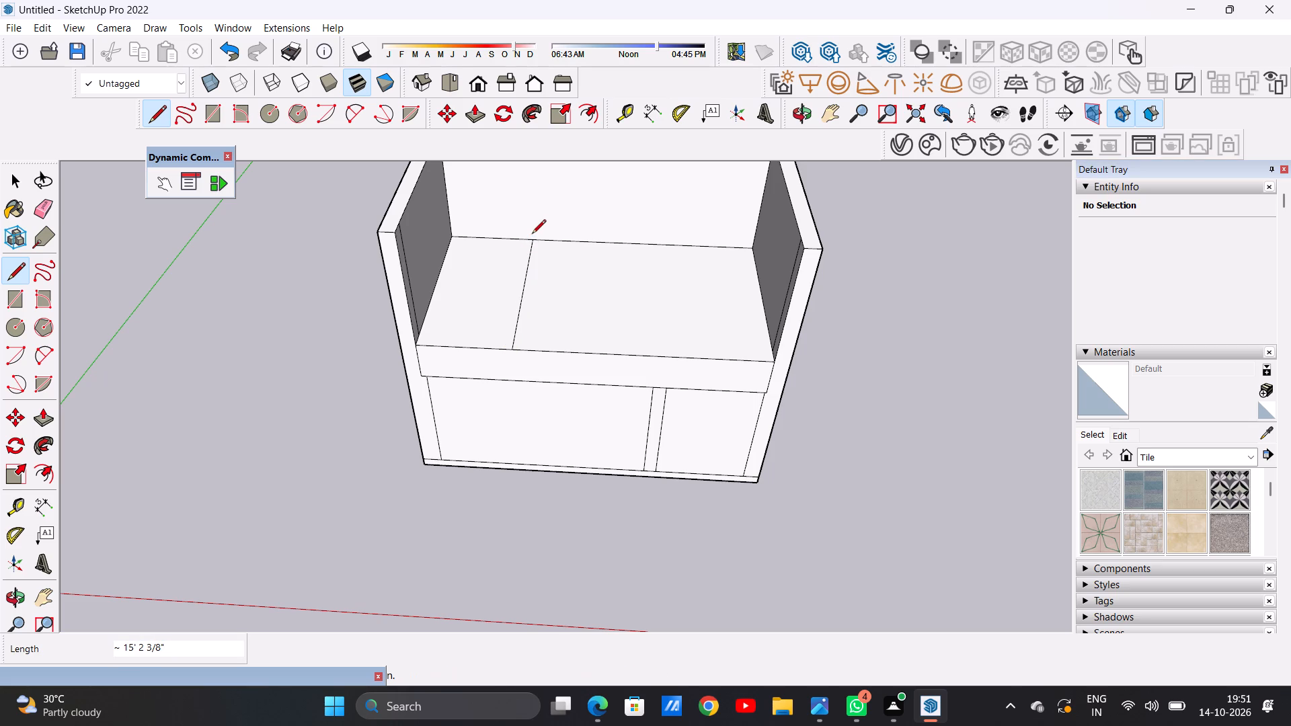
pyautogui.click(532, 241)
pyautogui.press('space')
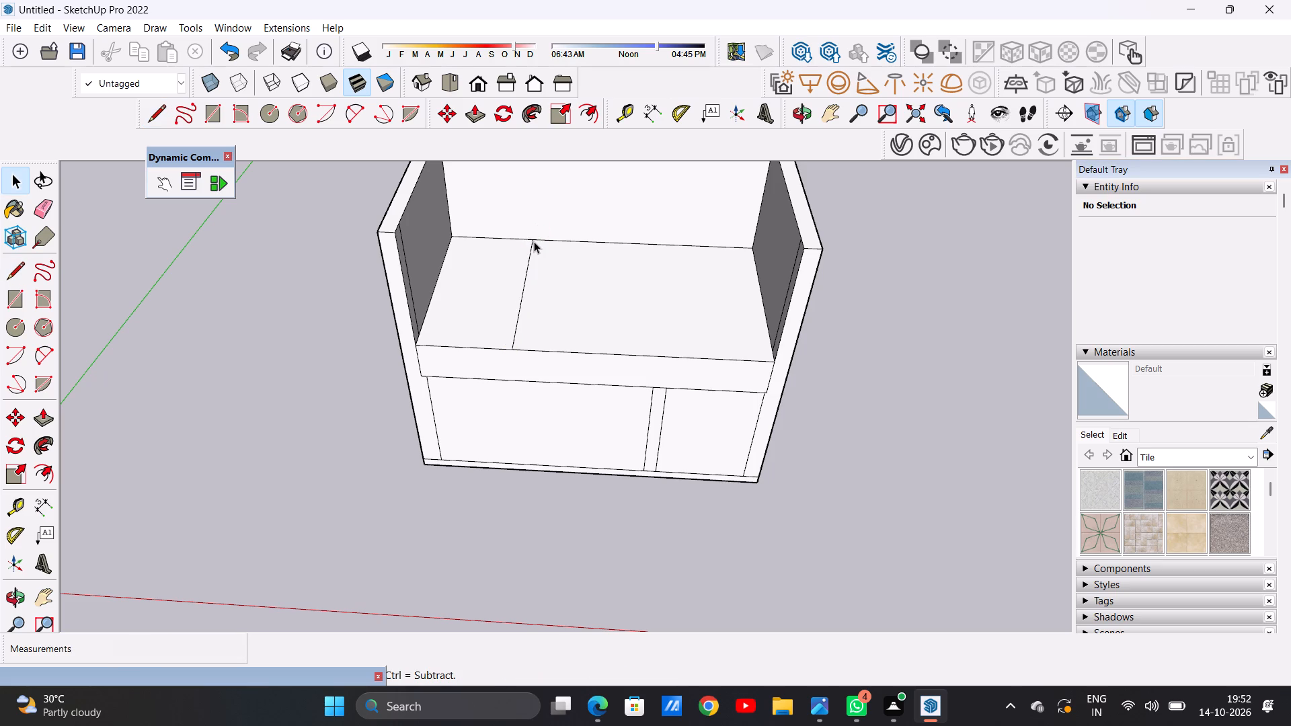
# Push/Pull the narrower left floor section up about 9' 9 13/16", level with the top of the upper walls.
pyautogui.scroll(-9, 490, 361)
pyautogui.moveTo(508, 348); pyautogui.dragTo(516, 288, button='middle')
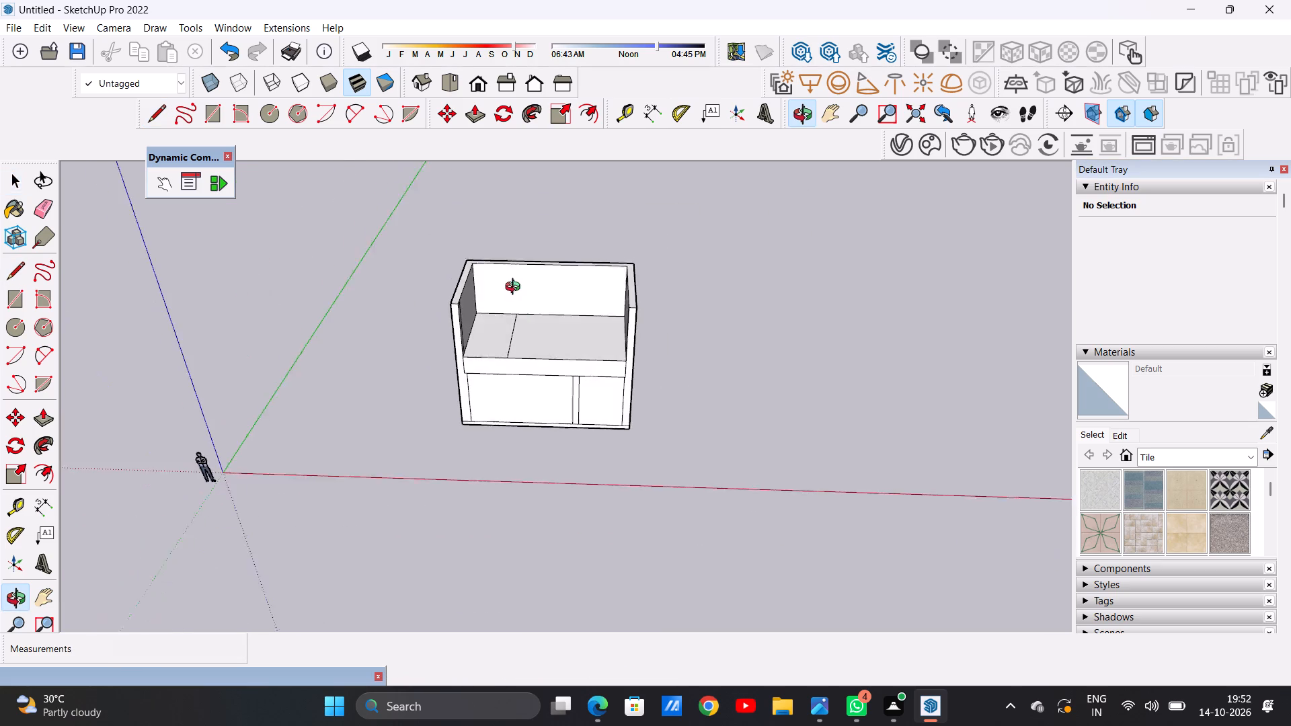
pyautogui.moveTo(516, 288); pyautogui.dragTo(514, 243, button='middle')
pyautogui.scroll(4, 500, 330)
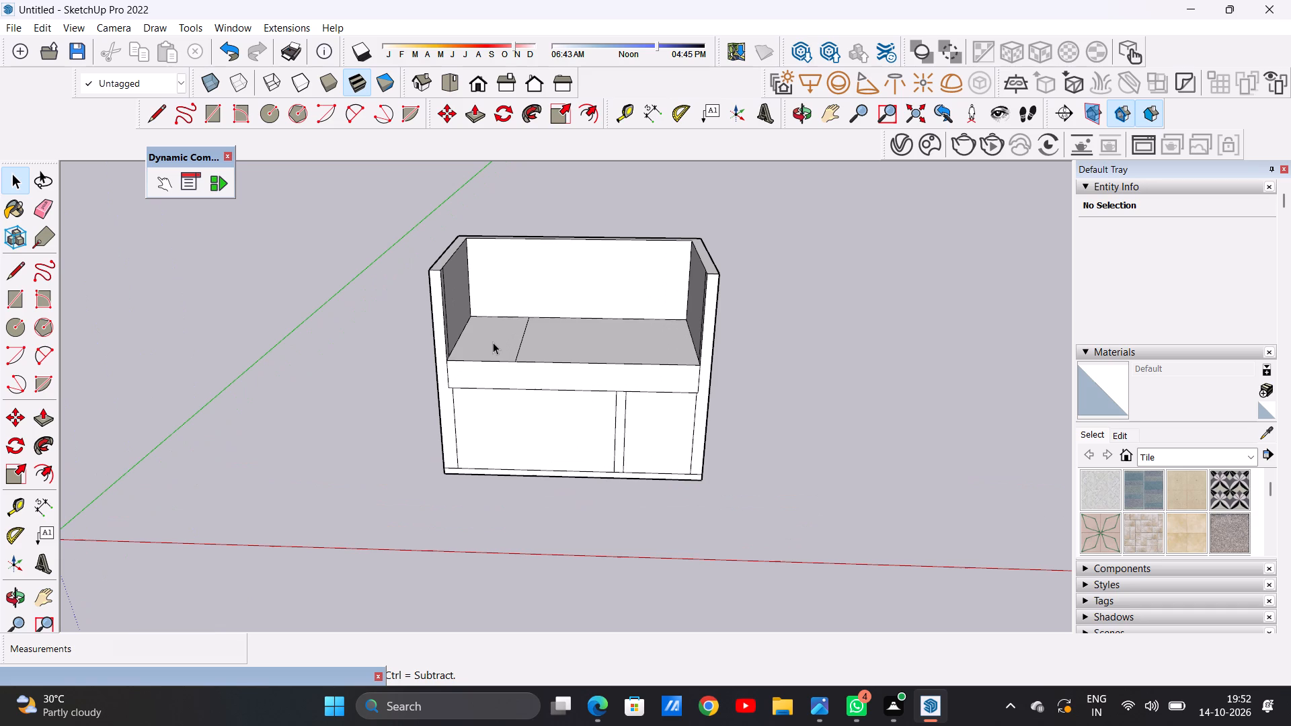
pyautogui.press('p')
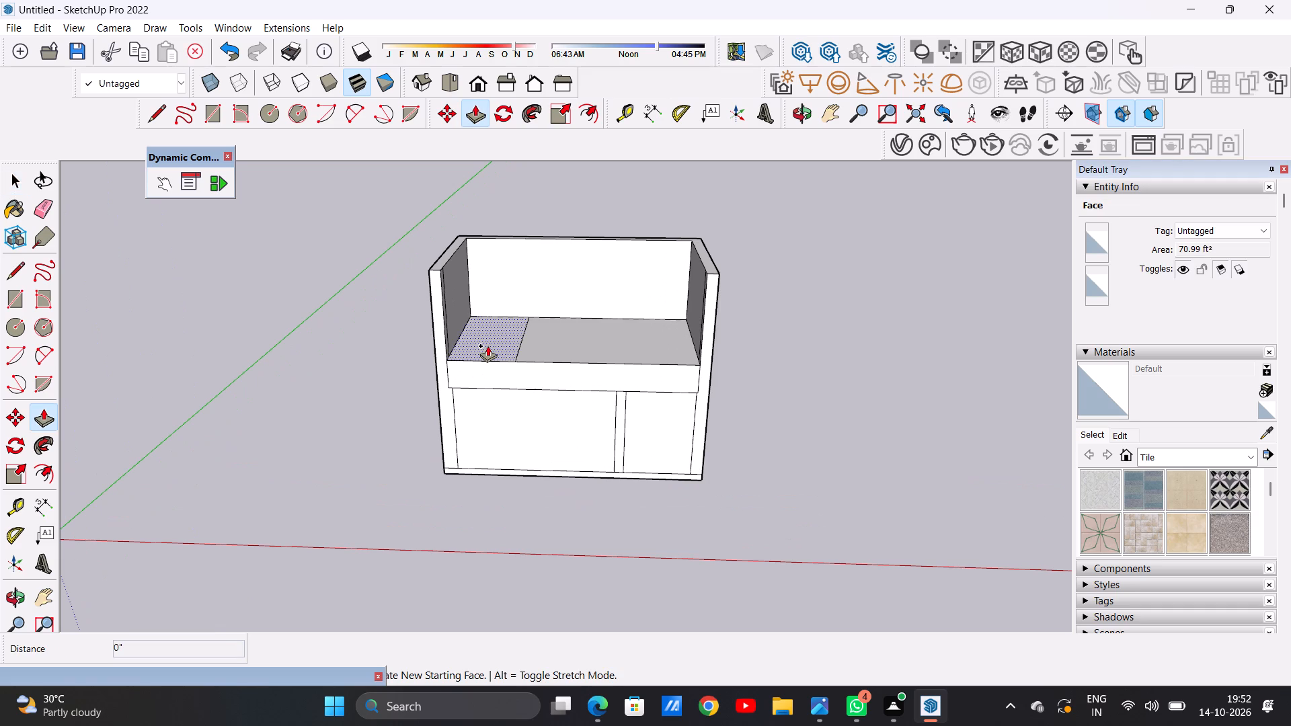
pyautogui.click(487, 346)
pyautogui.click(440, 268)
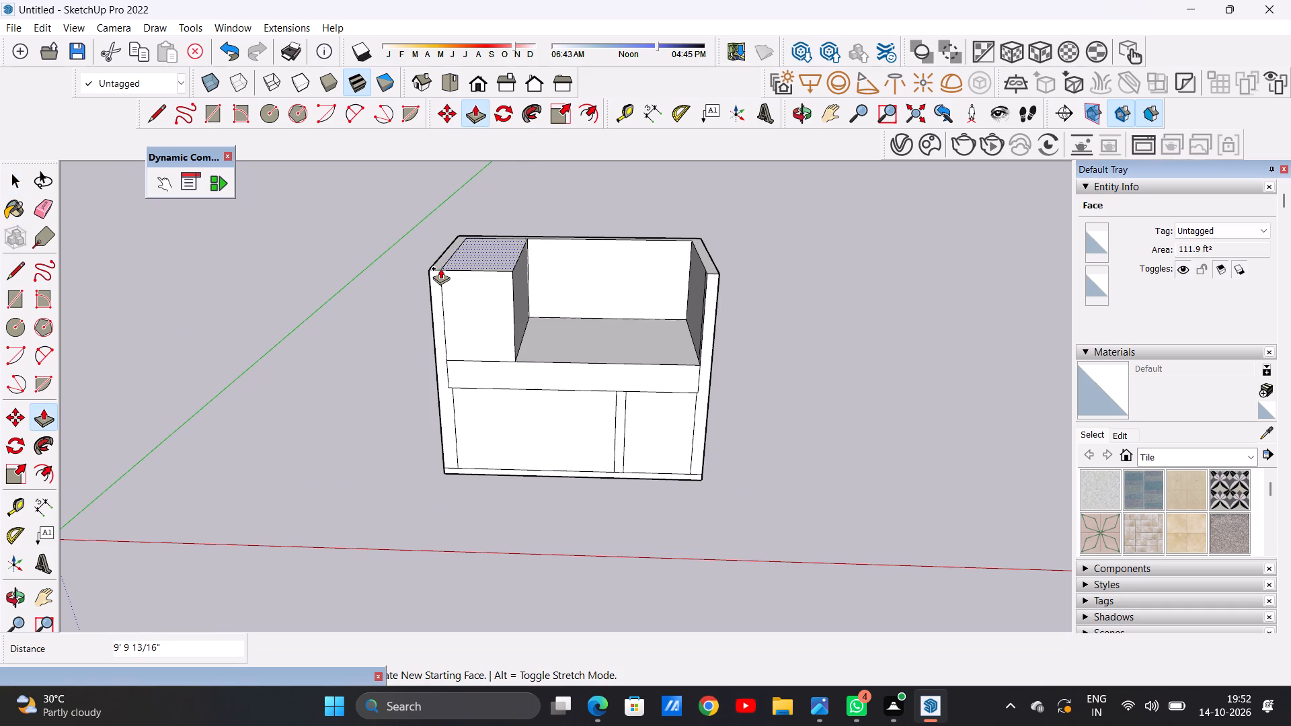
pyautogui.press('space')
# Examine the upper level's solid side block and the remaining open floor from the front and above.
pyautogui.scroll(-3, 526, 313)
pyautogui.moveTo(510, 323); pyautogui.dragTo(523, 255, button='middle')
pyautogui.scroll(3, 594, 317)
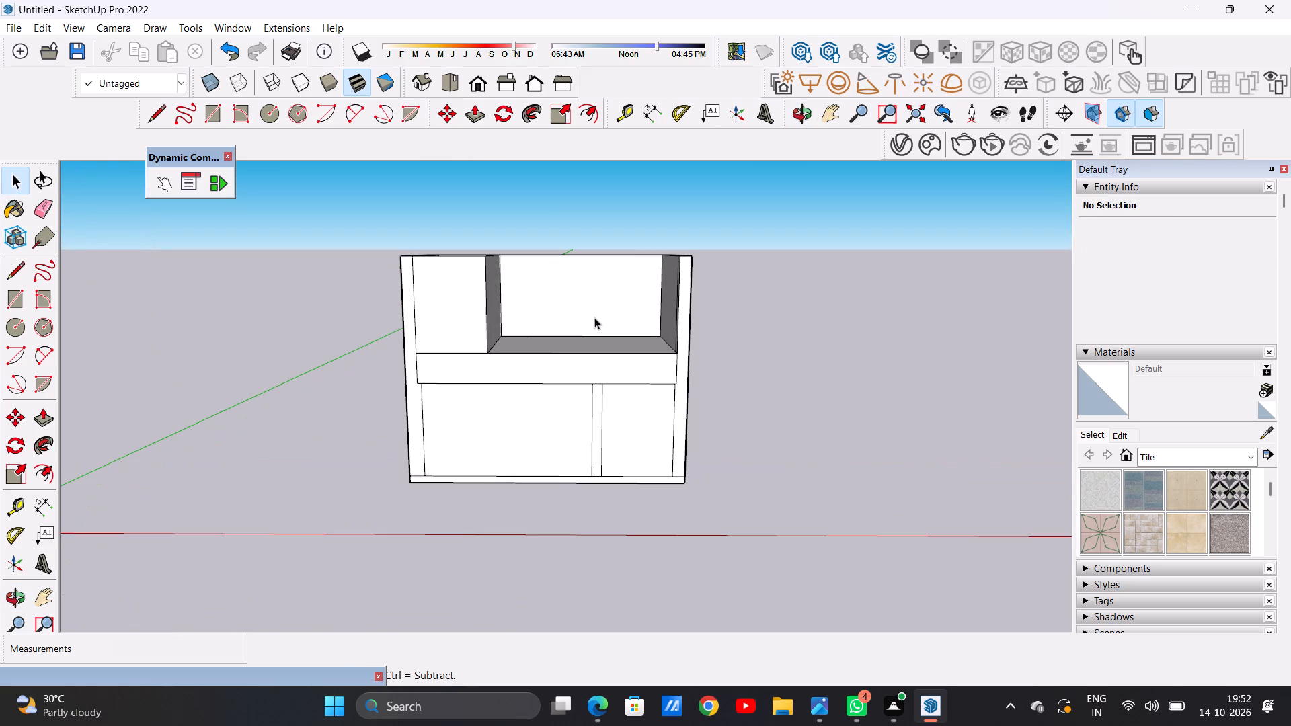
pyautogui.moveTo(611, 324); pyautogui.dragTo(607, 473, button='middle')
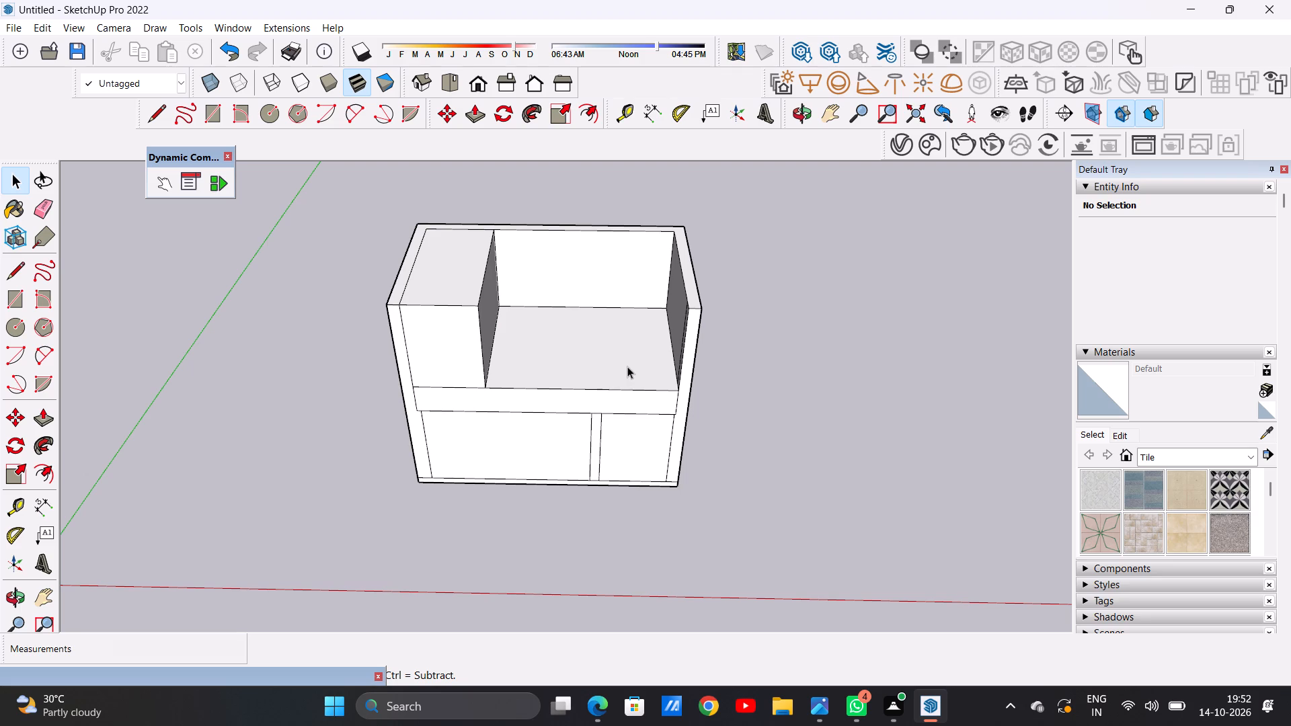
pyautogui.scroll(-16, 586, 326)
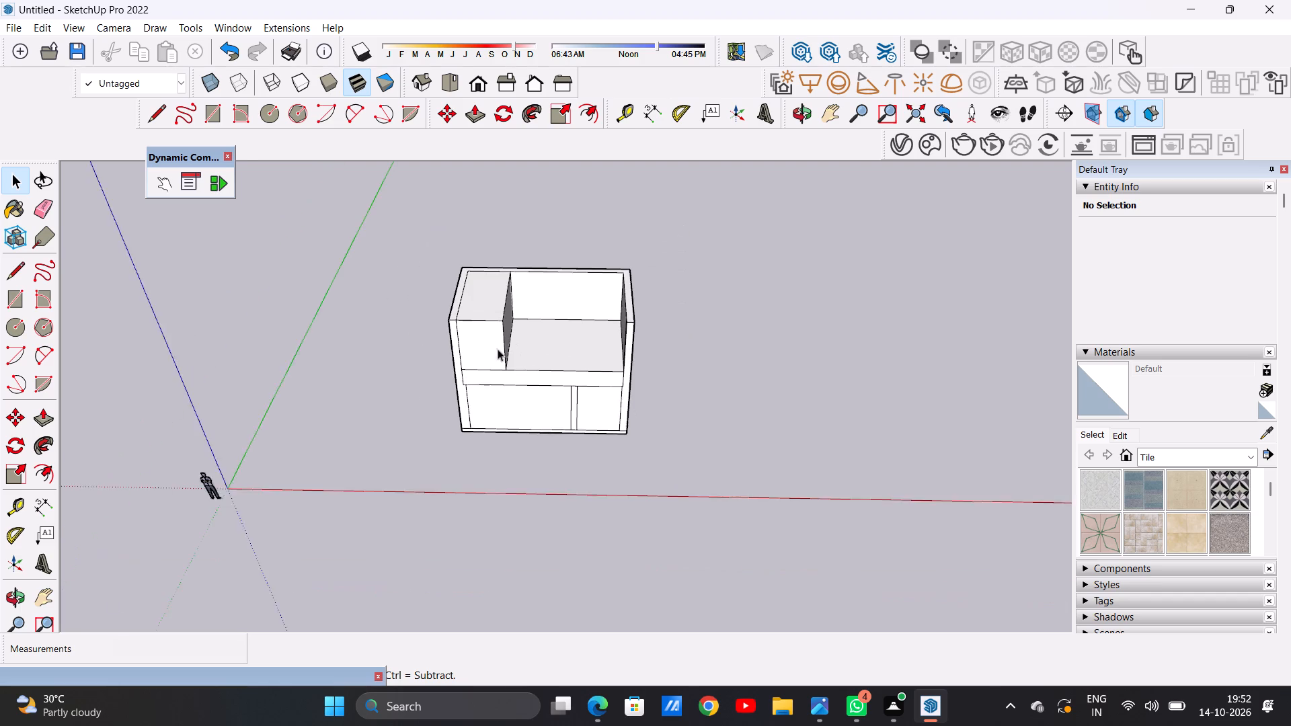
pyautogui.scroll(-3, 498, 349)
pyautogui.scroll(5, 531, 319)
pyautogui.moveTo(516, 342); pyautogui.dragTo(510, 288, button='middle')
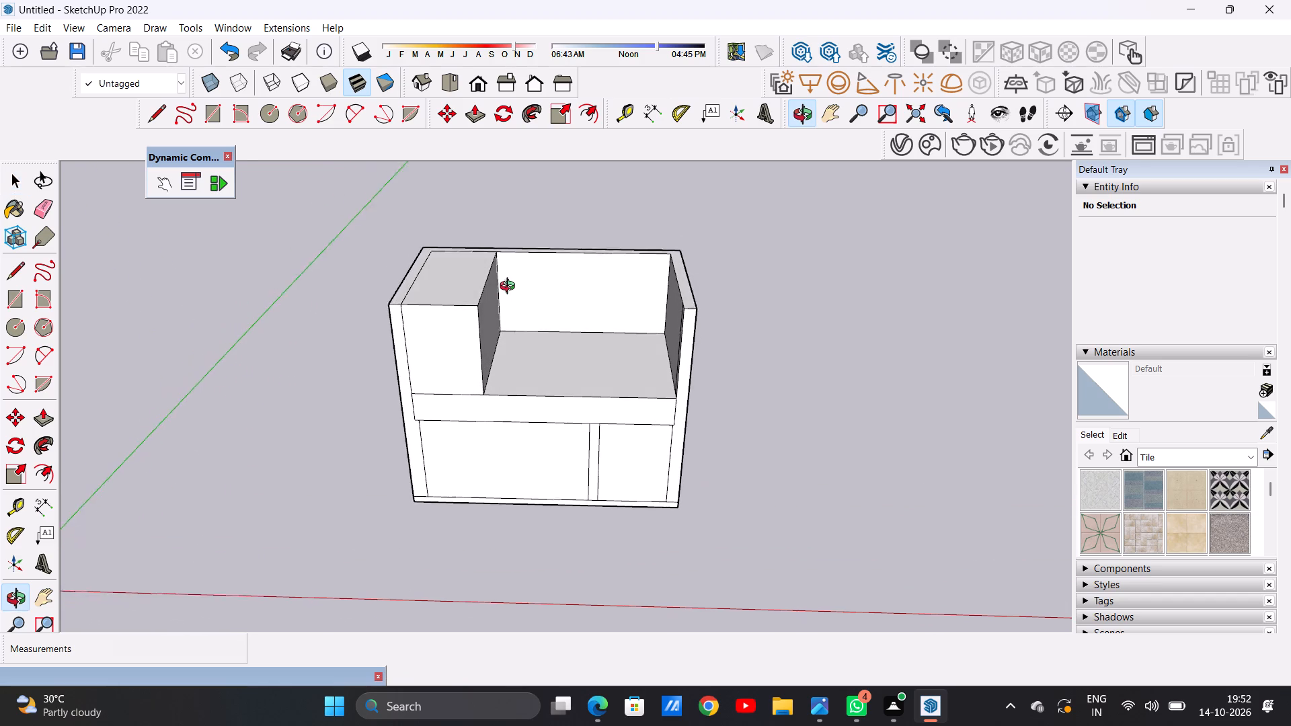
pyautogui.moveTo(510, 288); pyautogui.dragTo(511, 275, button='middle')
pyautogui.scroll(2, 450, 291)
pyautogui.scroll(-3, 533, 342)
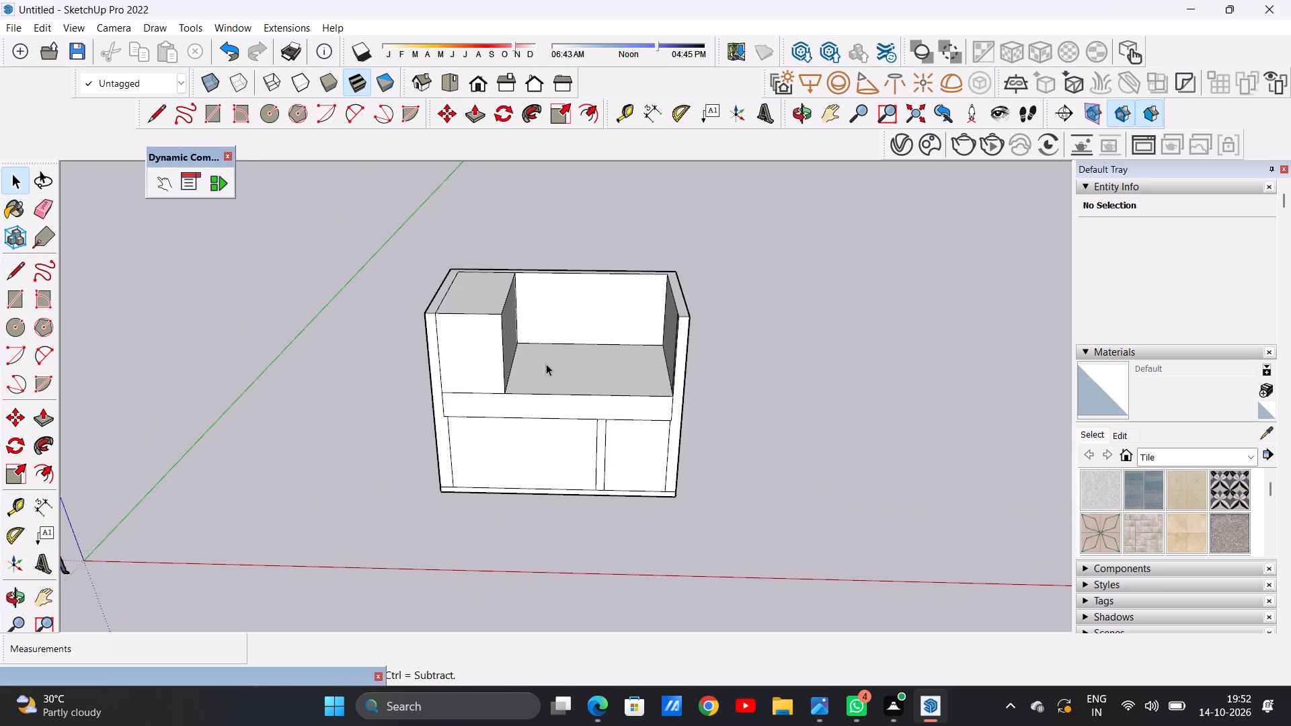
pyautogui.moveTo(546, 367); pyautogui.dragTo(568, 290, button='middle')
pyautogui.scroll(4, 617, 329)
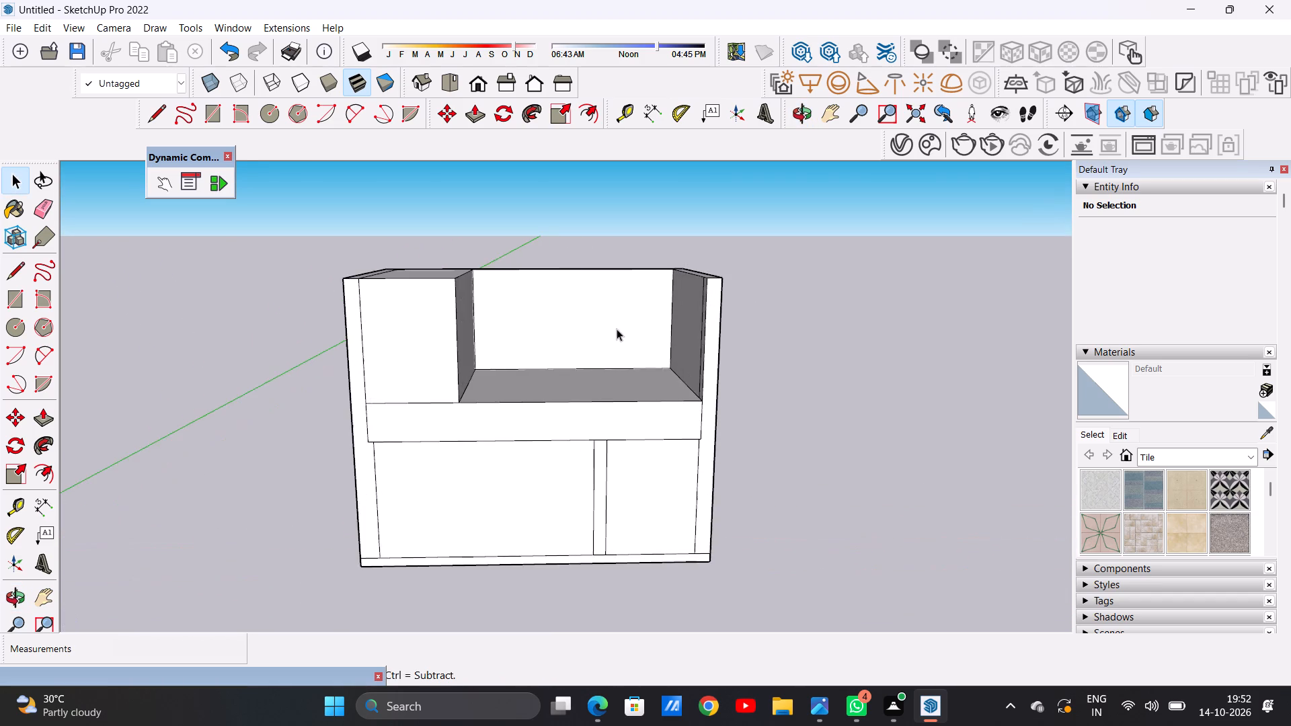
# Examine the upper level's open floor, back wall and solid side block from above and from the front.
pyautogui.moveTo(600, 331); pyautogui.dragTo(599, 467, button='middle')
pyautogui.scroll(1, 584, 369)
pyautogui.scroll(-5, 582, 341)
pyautogui.moveTo(606, 335); pyautogui.dragTo(587, 412, button='middle')
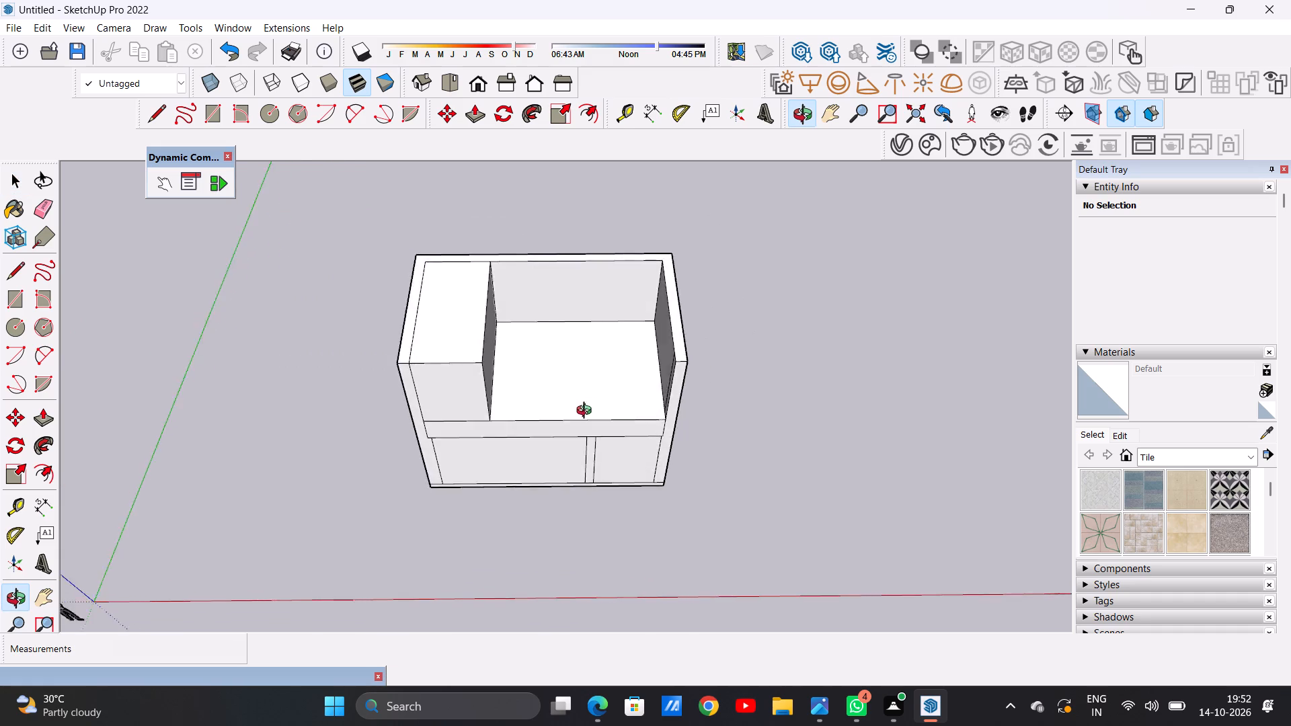
pyautogui.moveTo(587, 412); pyautogui.dragTo(600, 451, button='middle')
pyautogui.middleClick(600, 451)
pyautogui.scroll(5, 615, 417)
pyautogui.moveTo(615, 425); pyautogui.dragTo(613, 342, button='middle')
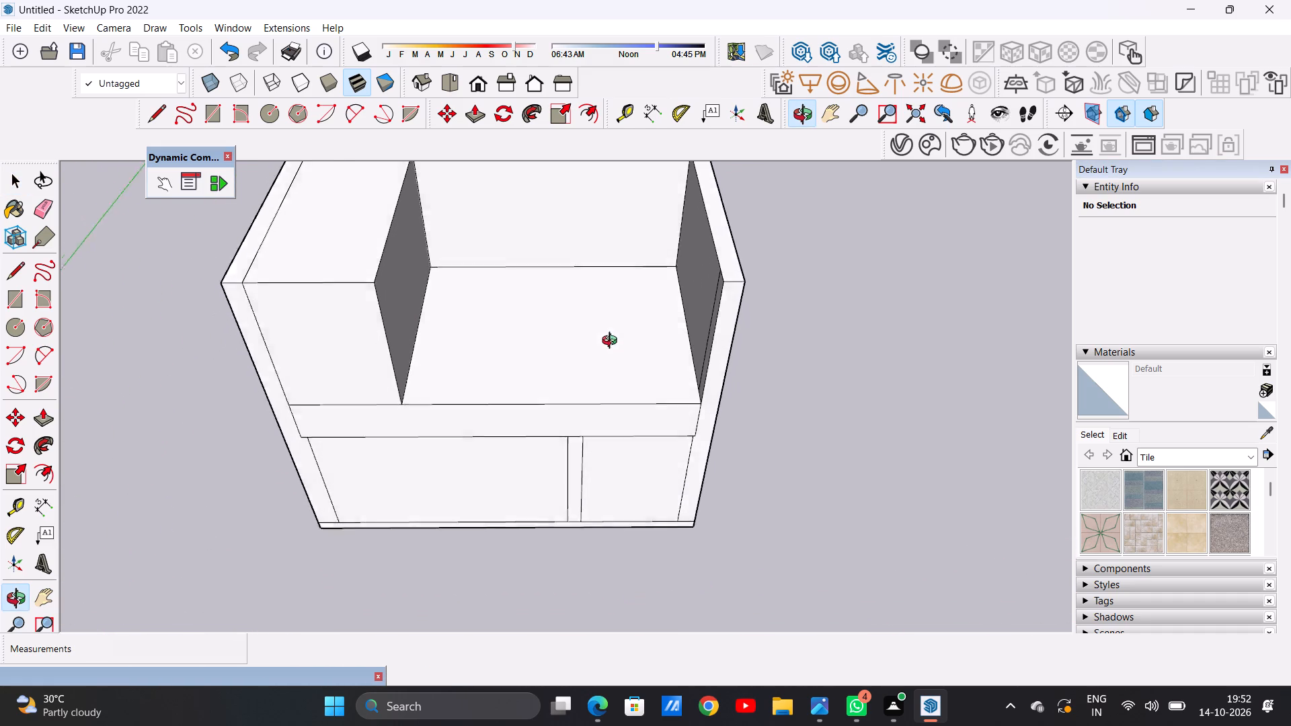
pyautogui.moveTo(613, 342); pyautogui.dragTo(615, 313, button='middle')
pyautogui.scroll(-5, 633, 419)
pyautogui.moveTo(625, 427); pyautogui.dragTo(621, 337, button='middle')
pyautogui.scroll(1, 621, 337)
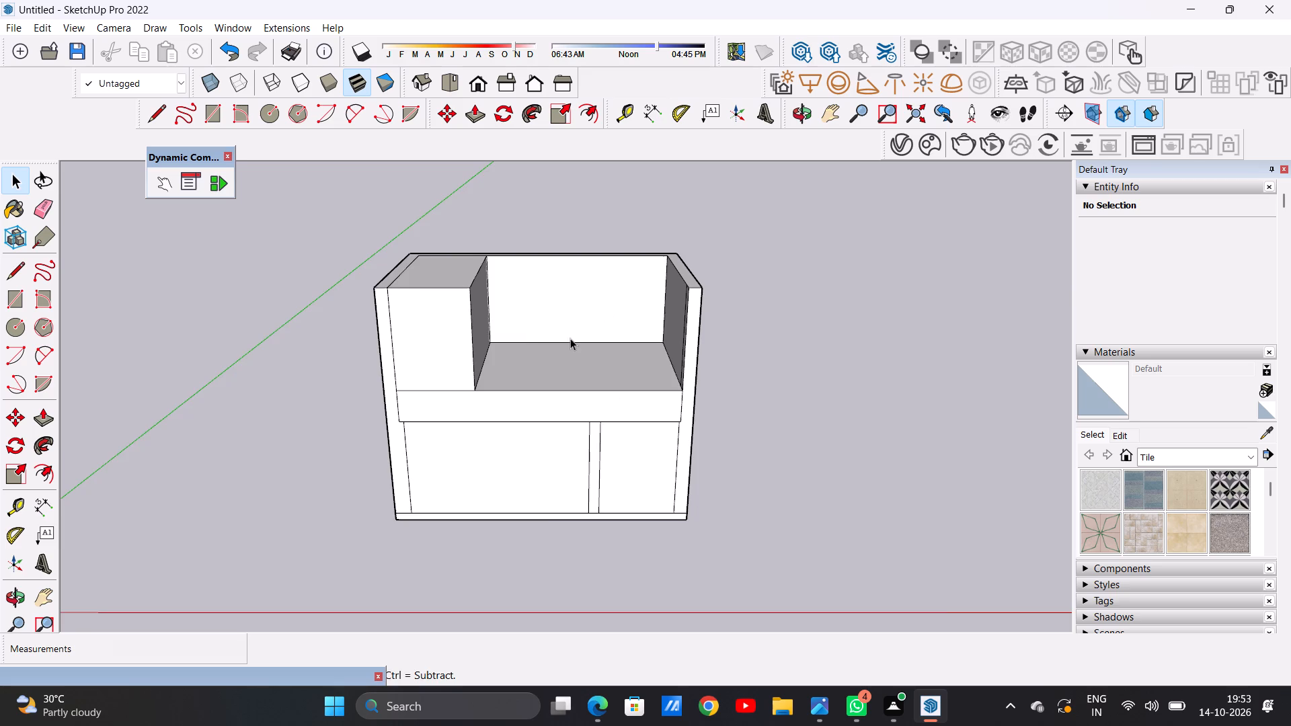
# Draw a vertical line about 9' 9 13/16" long down the upper back wall from its top edge to the floor, splitting it in two.
pyautogui.moveTo(568, 337); pyautogui.dragTo(573, 301, button='middle')
pyautogui.scroll(5, 582, 300)
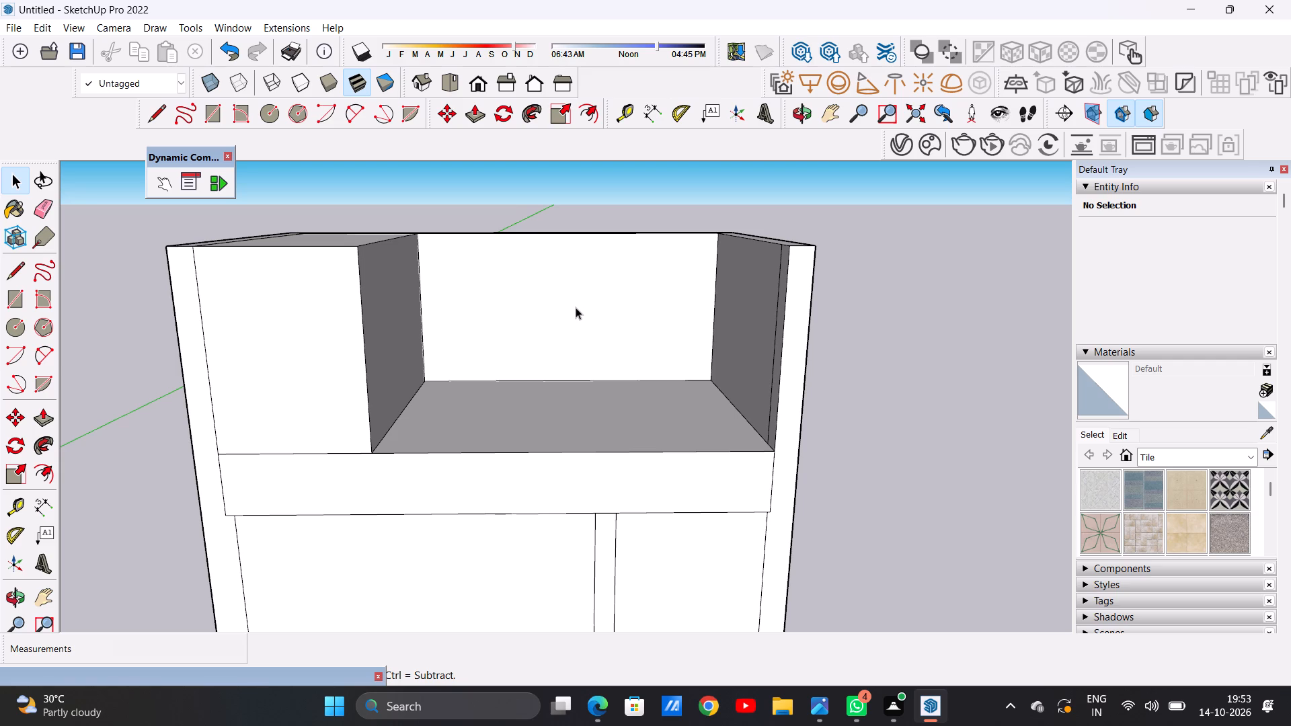
pyautogui.press('l')
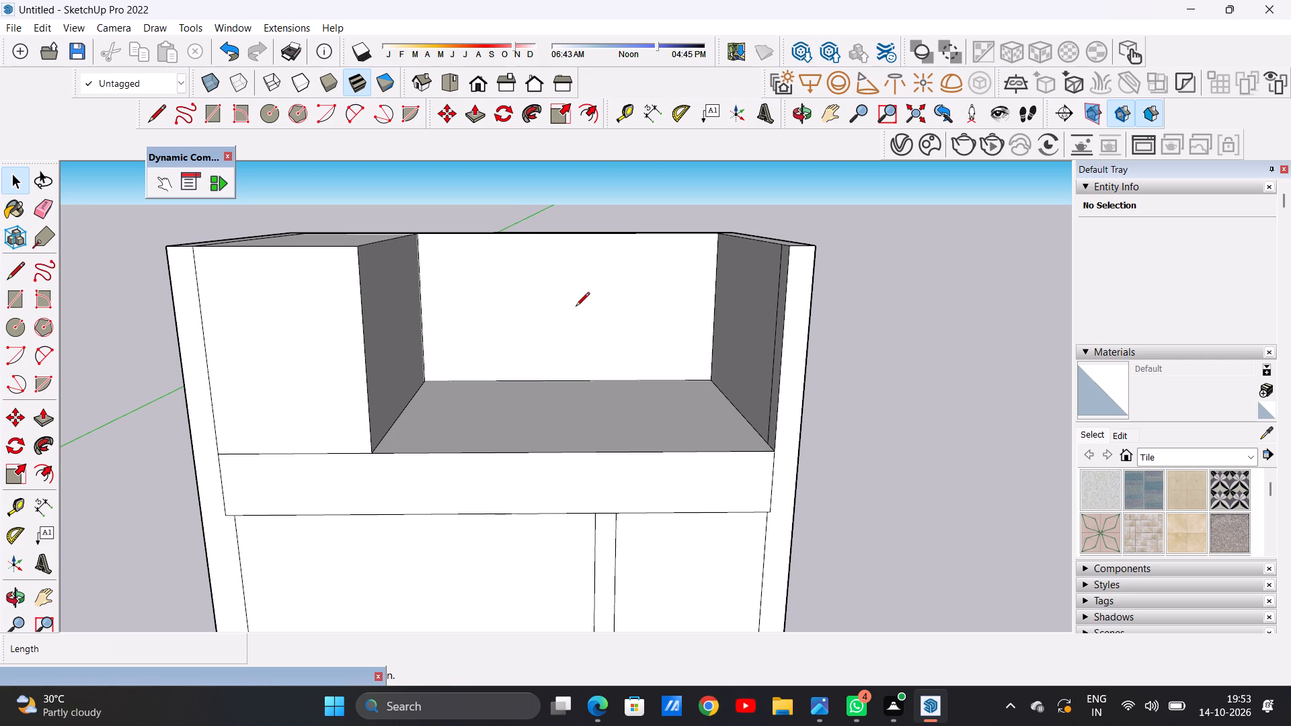
pyautogui.click(584, 234)
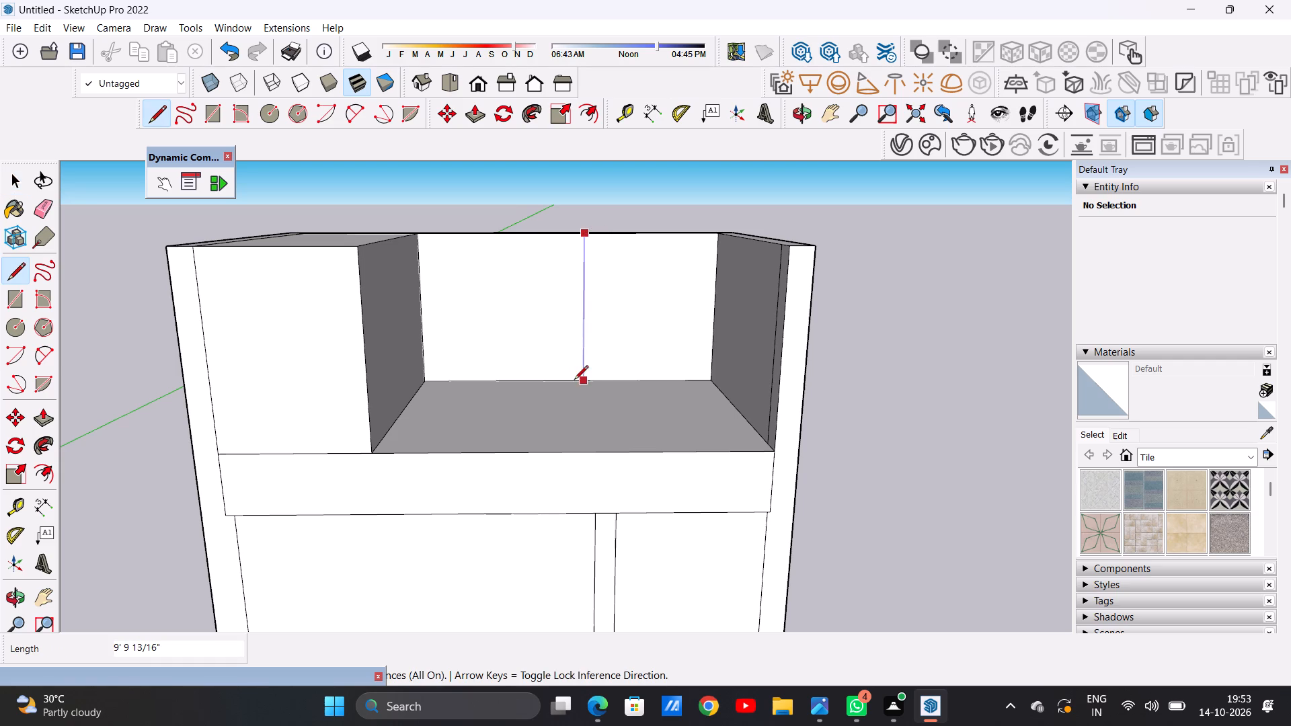
pyautogui.click(586, 376)
pyautogui.press('space')
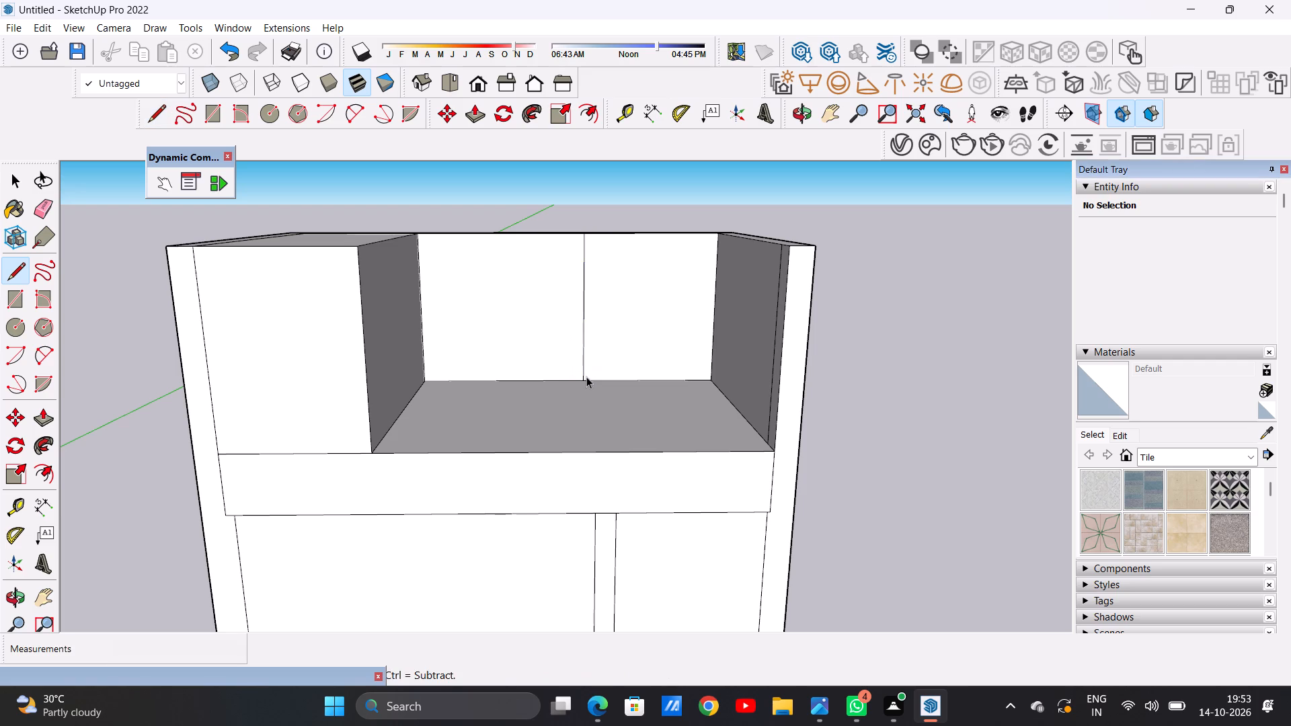
# Push/Pull the back wall section nearer the solid side block forward about 10' 1 5/8".
pyautogui.write('P')
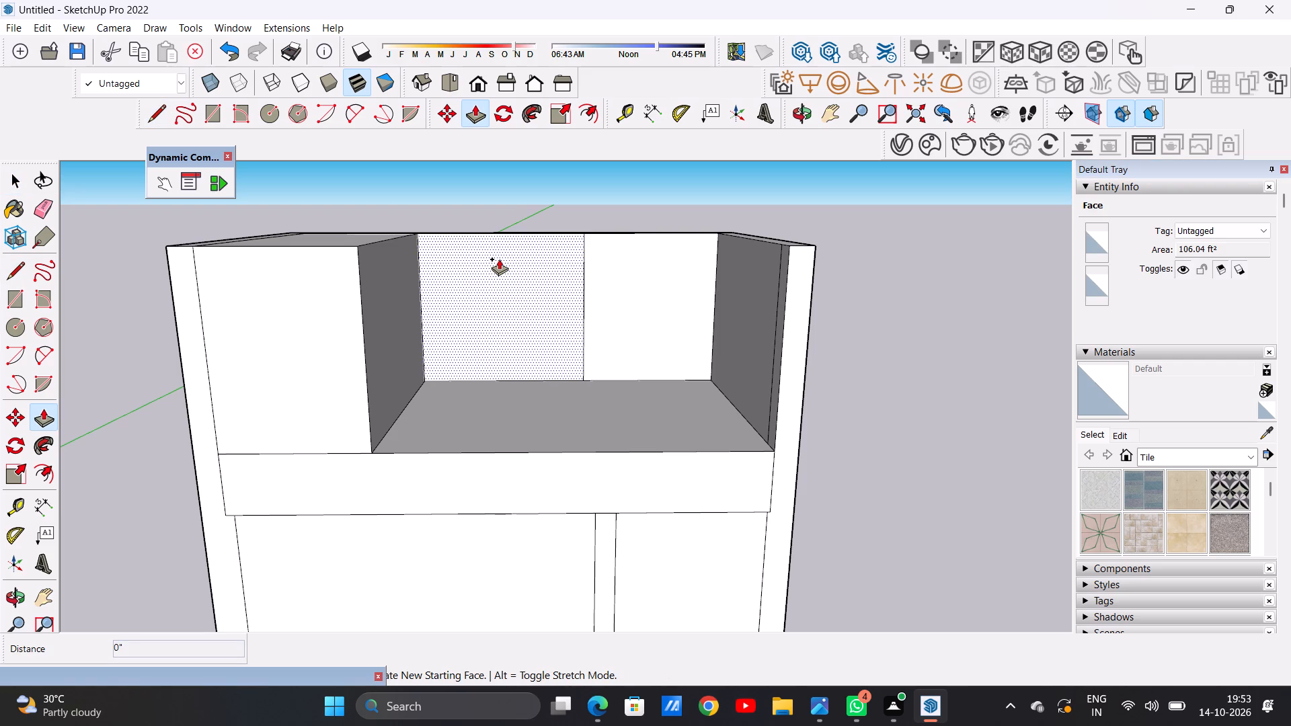
pyautogui.click(499, 259)
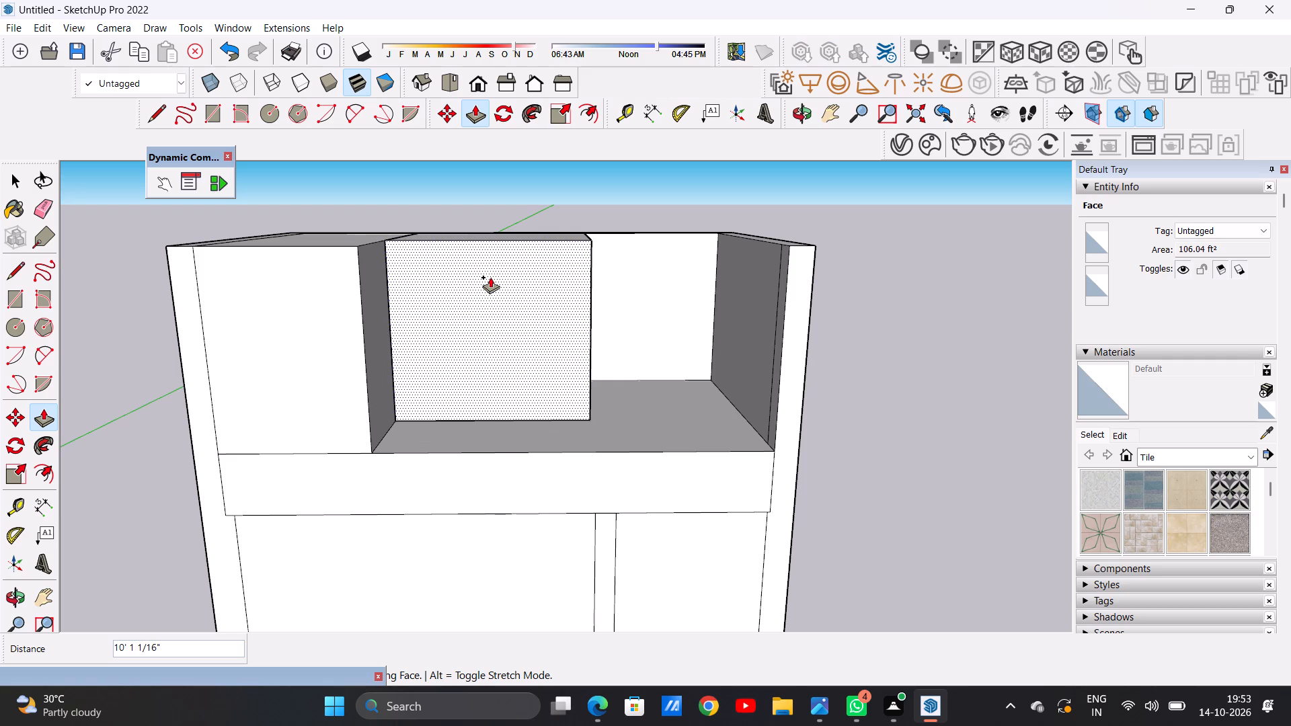
pyautogui.moveTo(489, 277); pyautogui.dragTo(396, 283, button='middle')
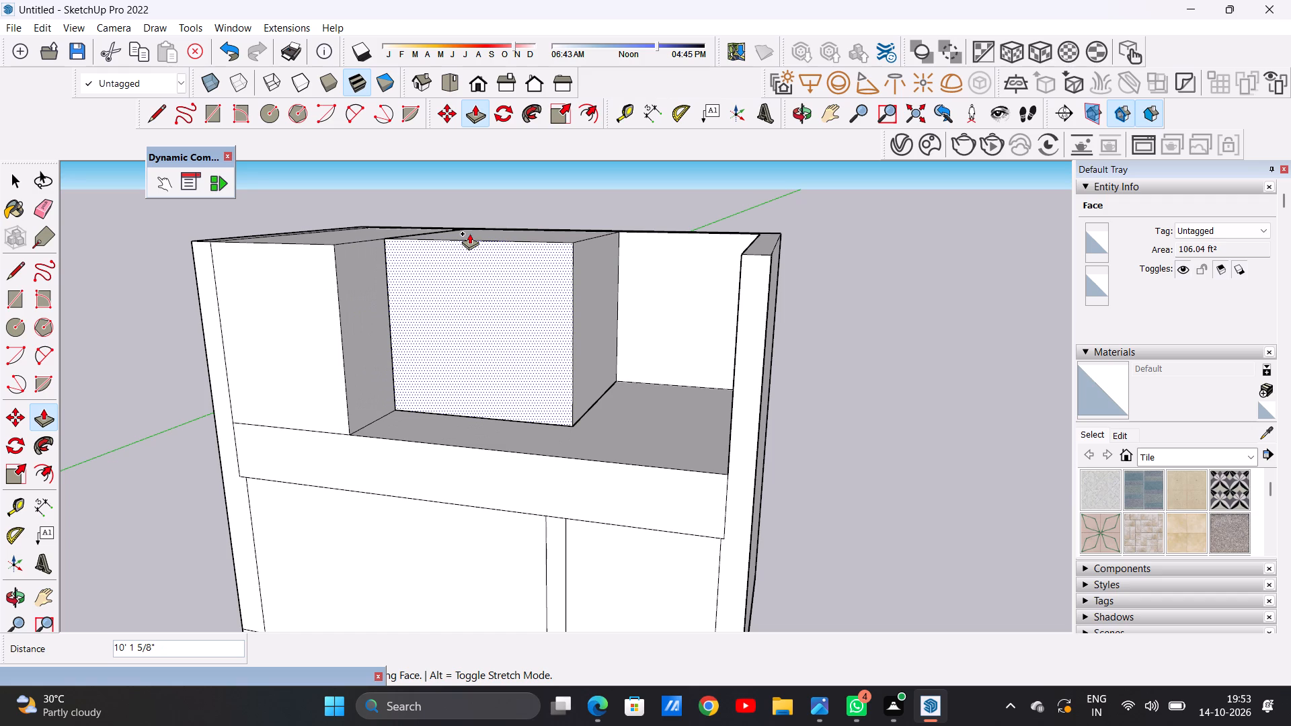
pyautogui.click(469, 233)
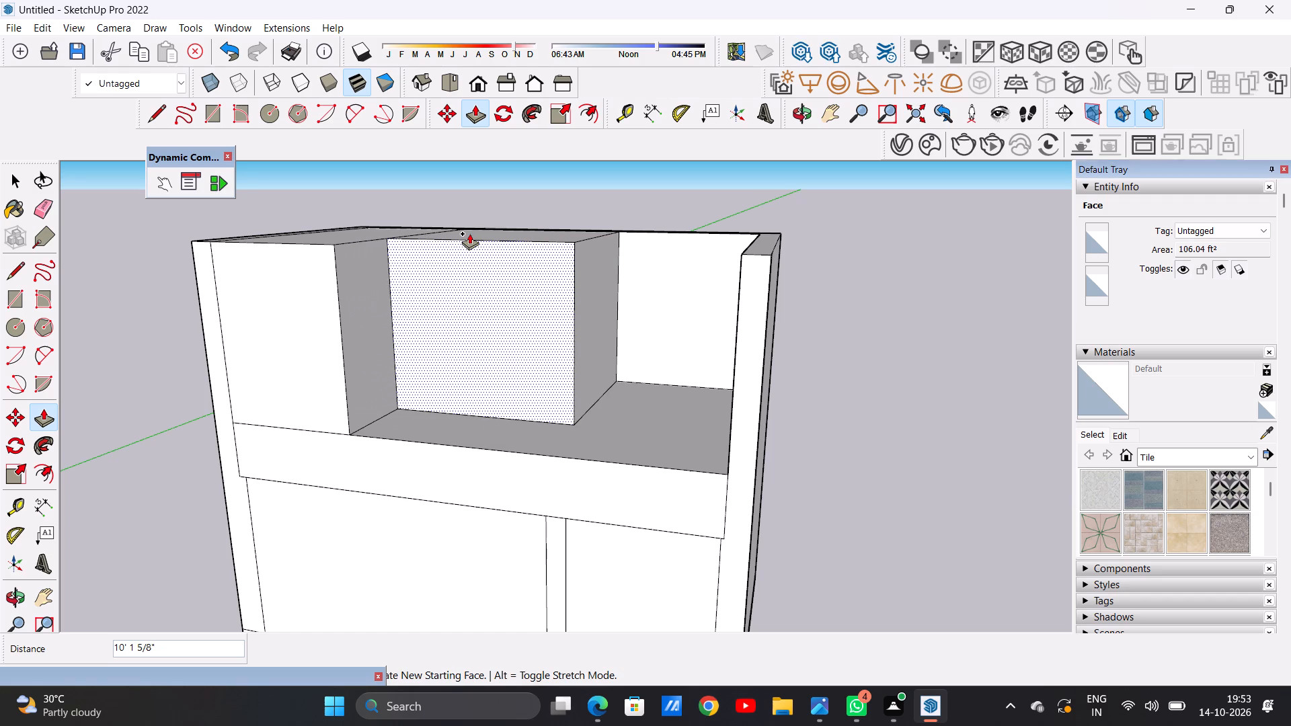
# Push/Pull the remaining back wall section forward about 7' 2 1/4", leaving it set back from the neighbouring block.
pyautogui.moveTo(475, 379); pyautogui.dragTo(543, 371, button='middle')
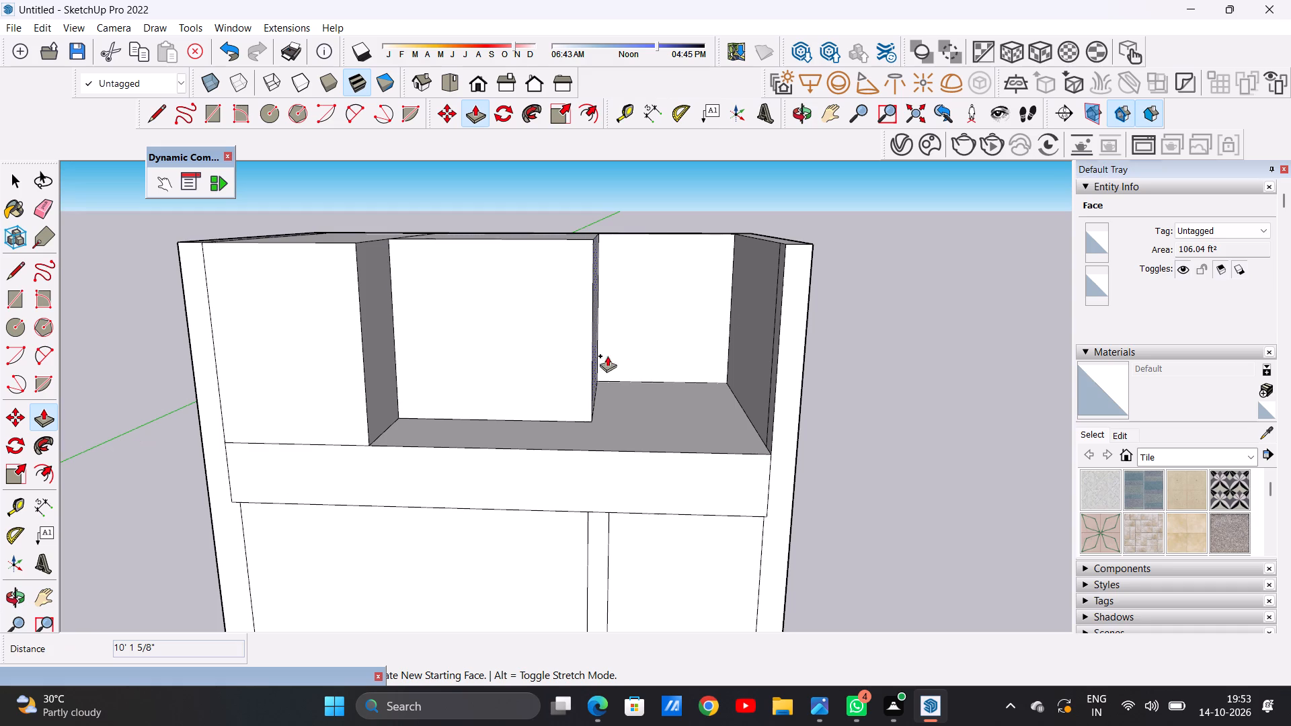
pyautogui.click(654, 279)
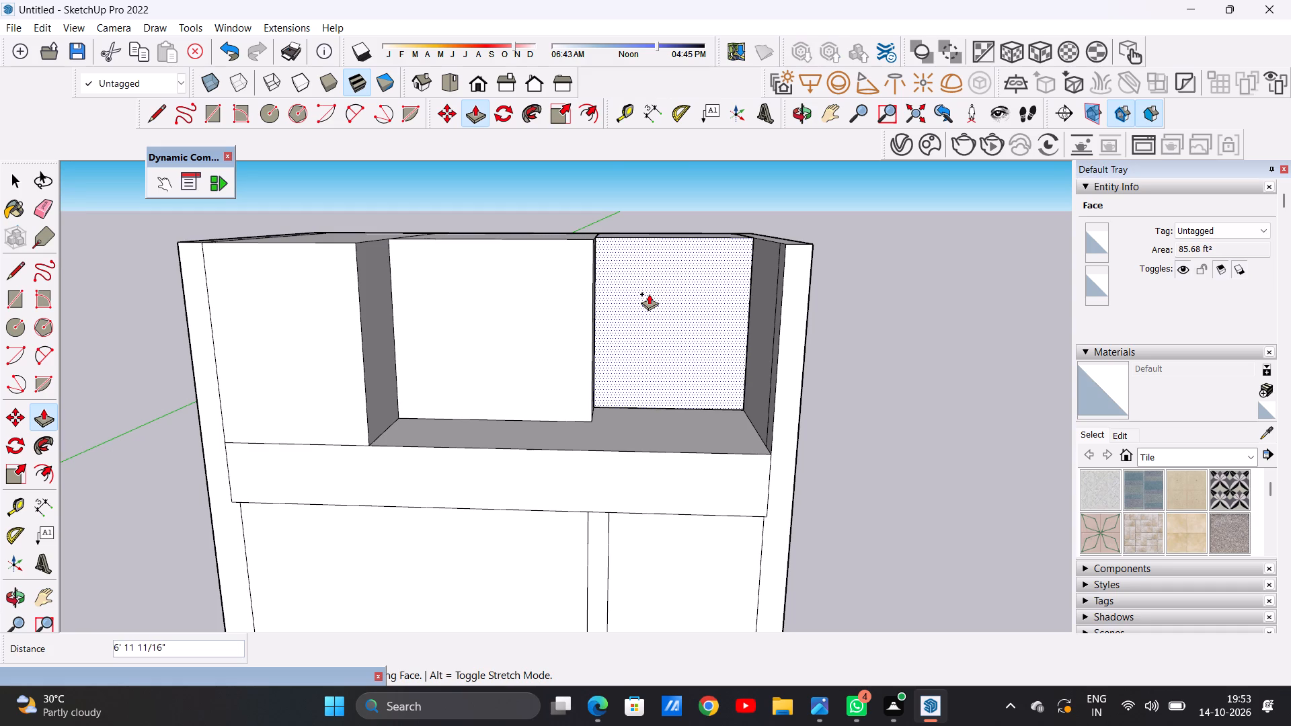
pyautogui.moveTo(668, 286); pyautogui.dragTo(553, 279, button='middle')
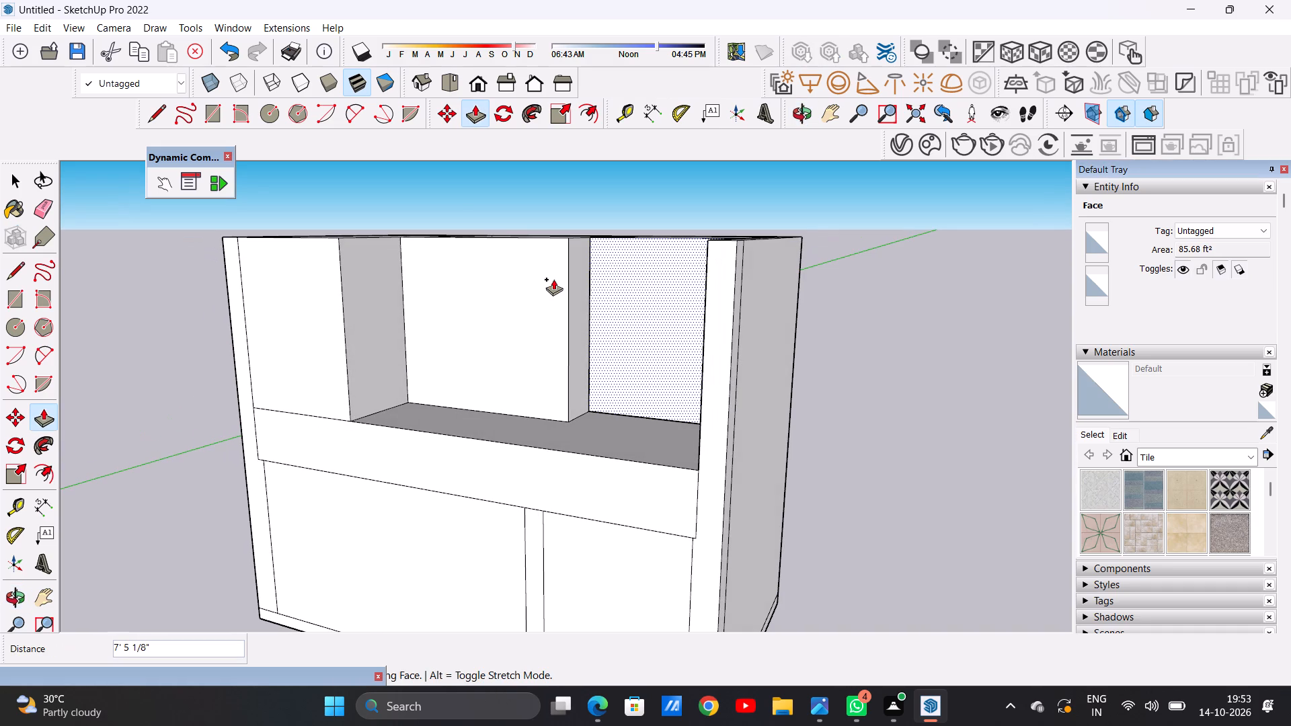
pyautogui.click(653, 241)
pyautogui.press('space')
# Examine the stepped upper-level blocks and the remaining open floor from above, the front and the side.
pyautogui.scroll(-7, 557, 272)
pyautogui.moveTo(504, 315); pyautogui.dragTo(513, 311, button='middle')
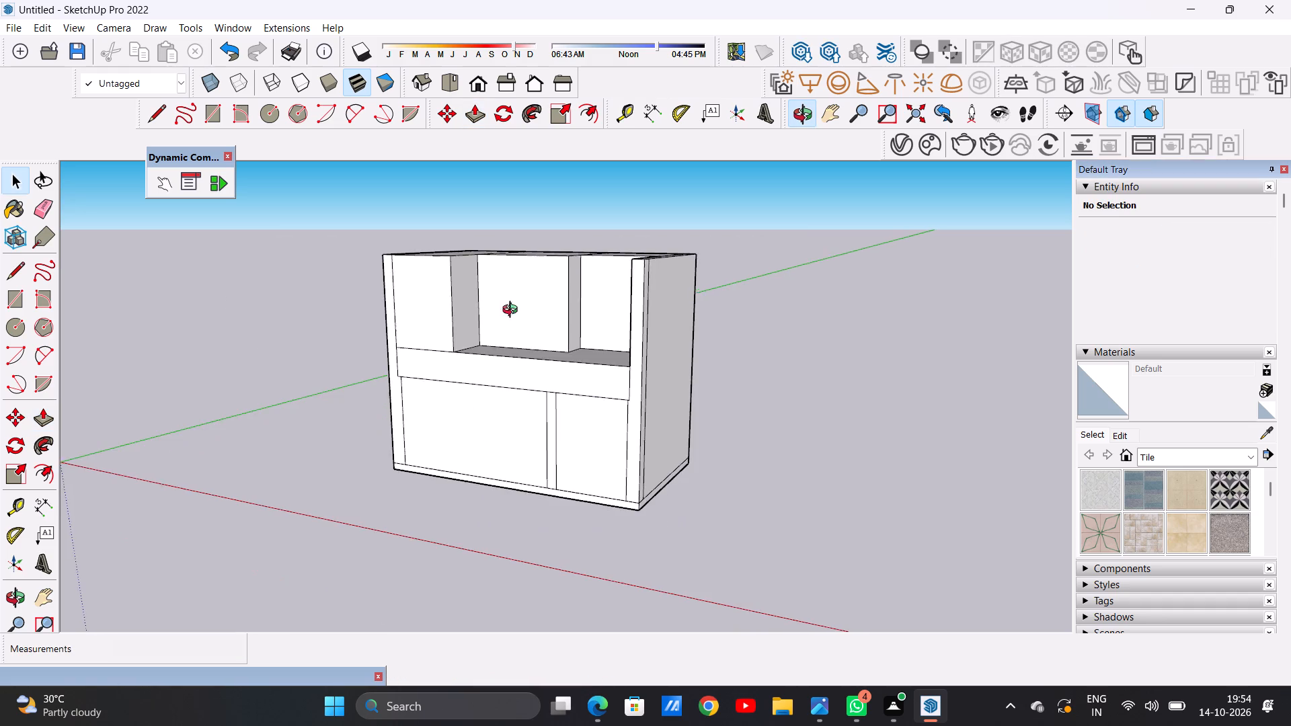
pyautogui.moveTo(513, 311); pyautogui.dragTo(686, 452, button='middle')
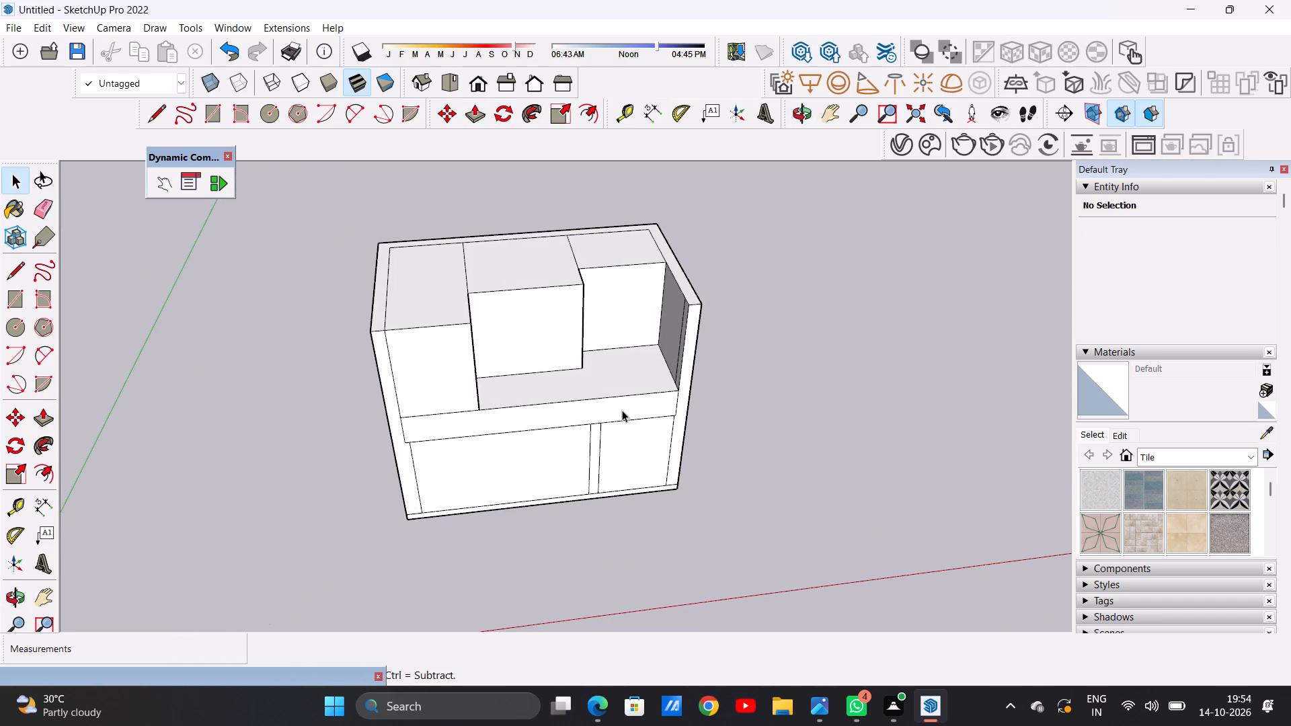
pyautogui.scroll(4, 623, 403)
pyautogui.scroll(-1, 623, 403)
pyautogui.moveTo(615, 400); pyautogui.dragTo(577, 280, button='middle')
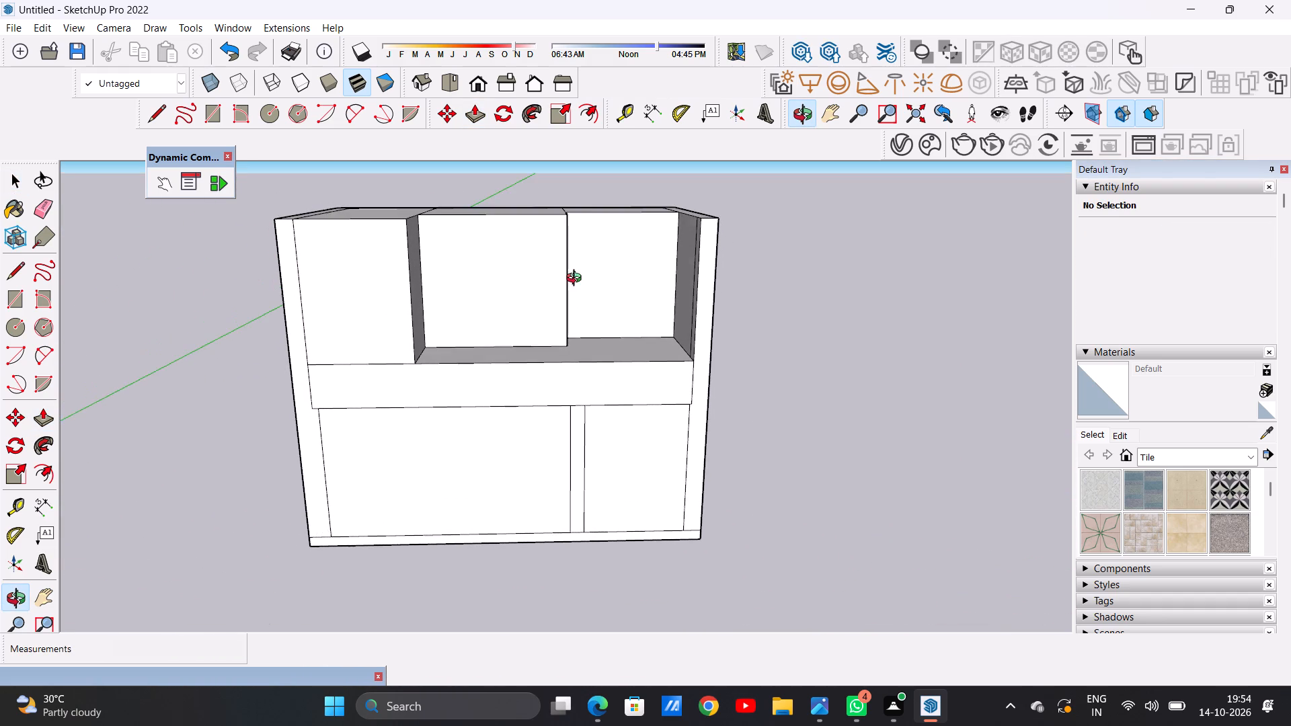
pyautogui.moveTo(577, 280); pyautogui.dragTo(577, 277, button='middle')
pyautogui.moveTo(590, 393); pyautogui.dragTo(279, 358, button='middle')
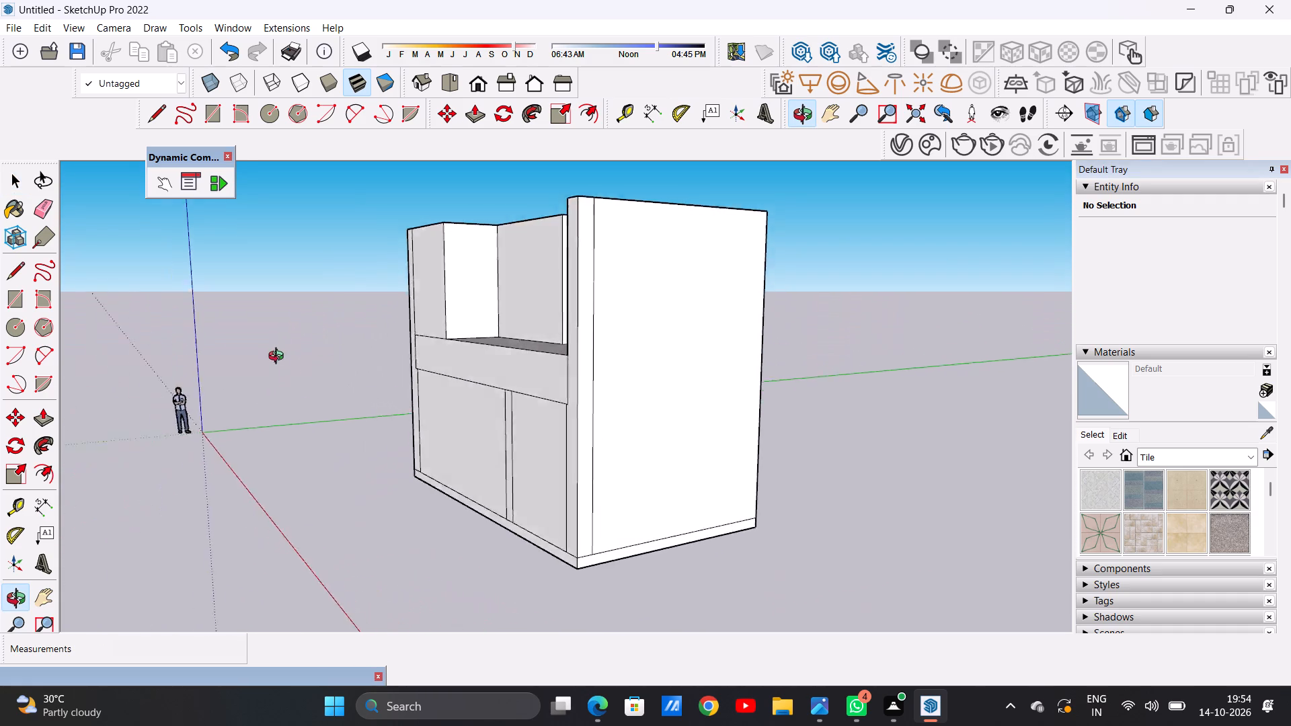
pyautogui.moveTo(279, 358); pyautogui.dragTo(605, 479, button='middle')
# Draw a line about 19' 6 5/16" long across the open upper floor parallel to its front edge, splitting off a narrow front strip.
pyautogui.scroll(3, 621, 388)
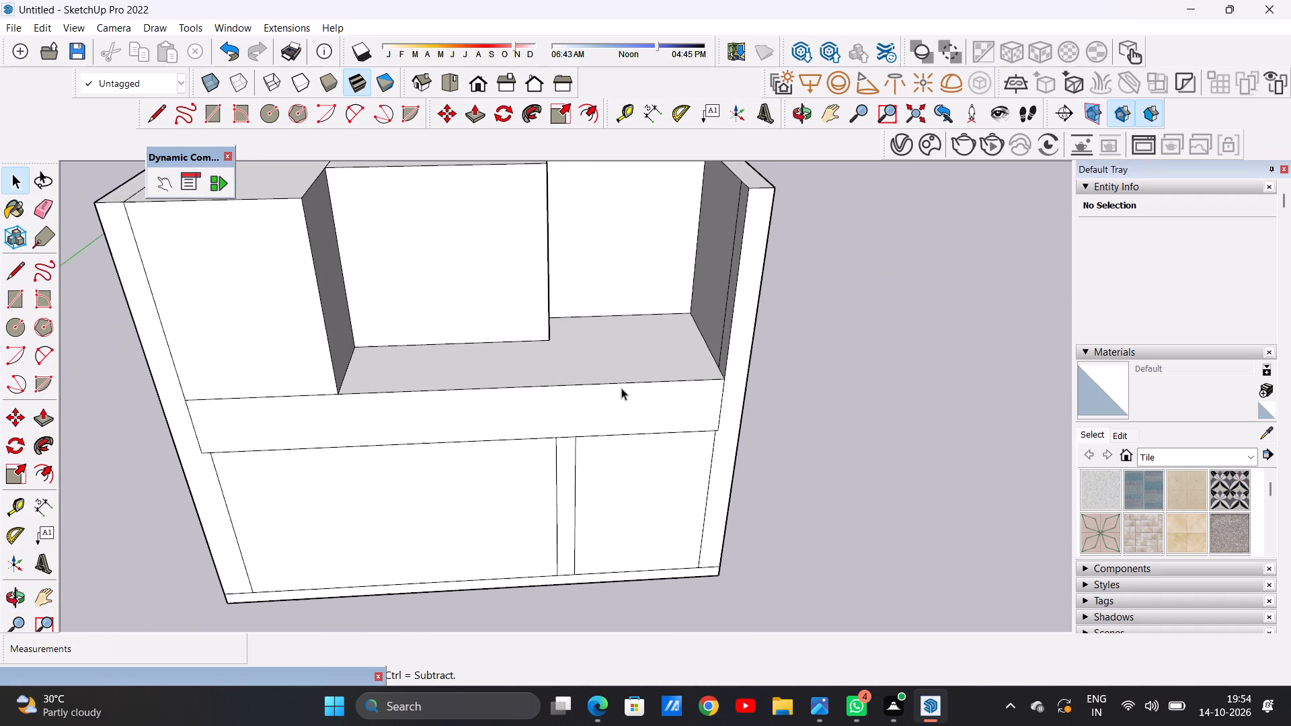
pyautogui.press('l')
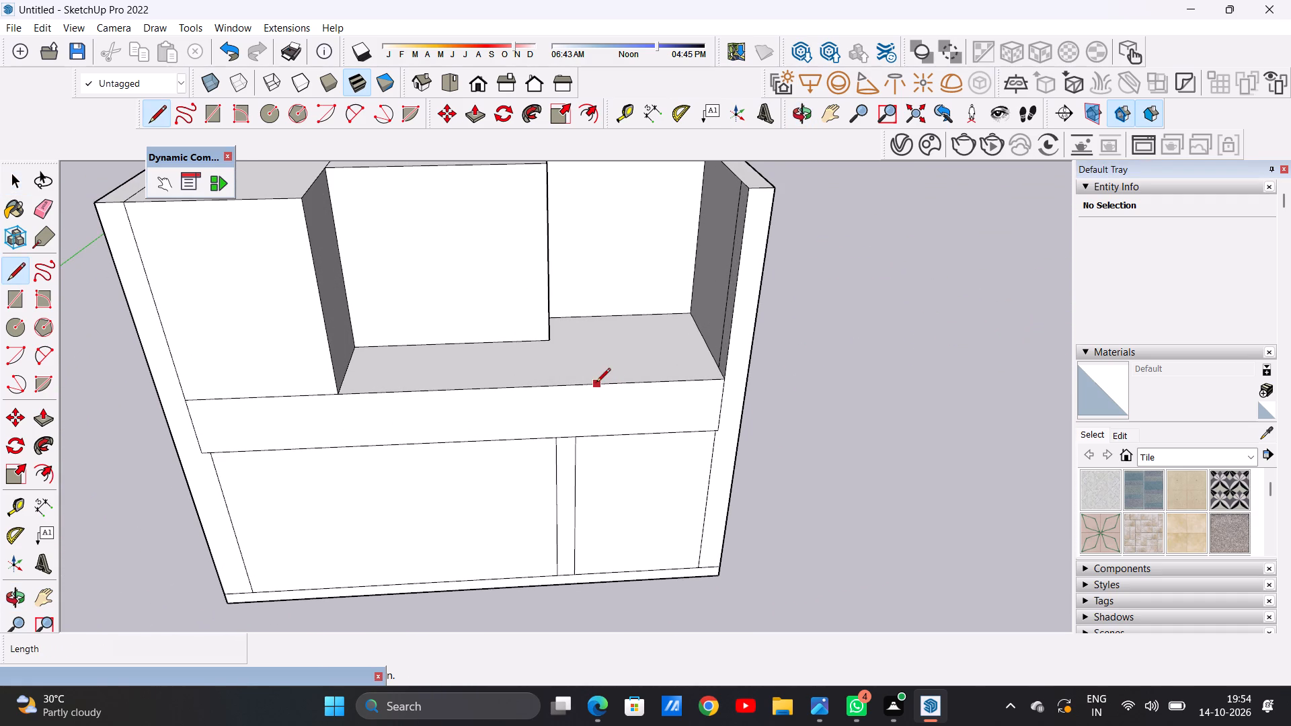
pyautogui.moveTo(594, 395); pyautogui.dragTo(575, 468, button='middle')
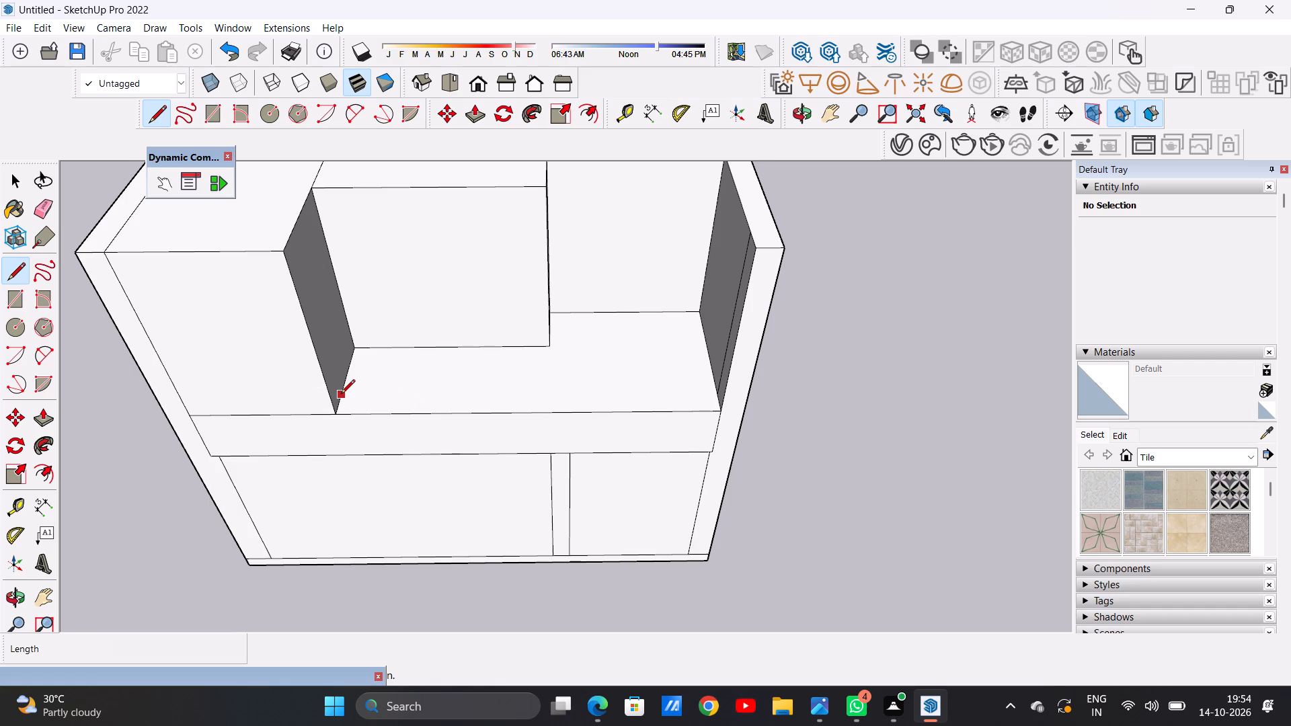
pyautogui.click(341, 395)
pyautogui.click(713, 383)
pyautogui.press('space')
# Push/Pull the narrow front floor strip up about 2' 5/8" to form a parapet.
pyautogui.write('P')
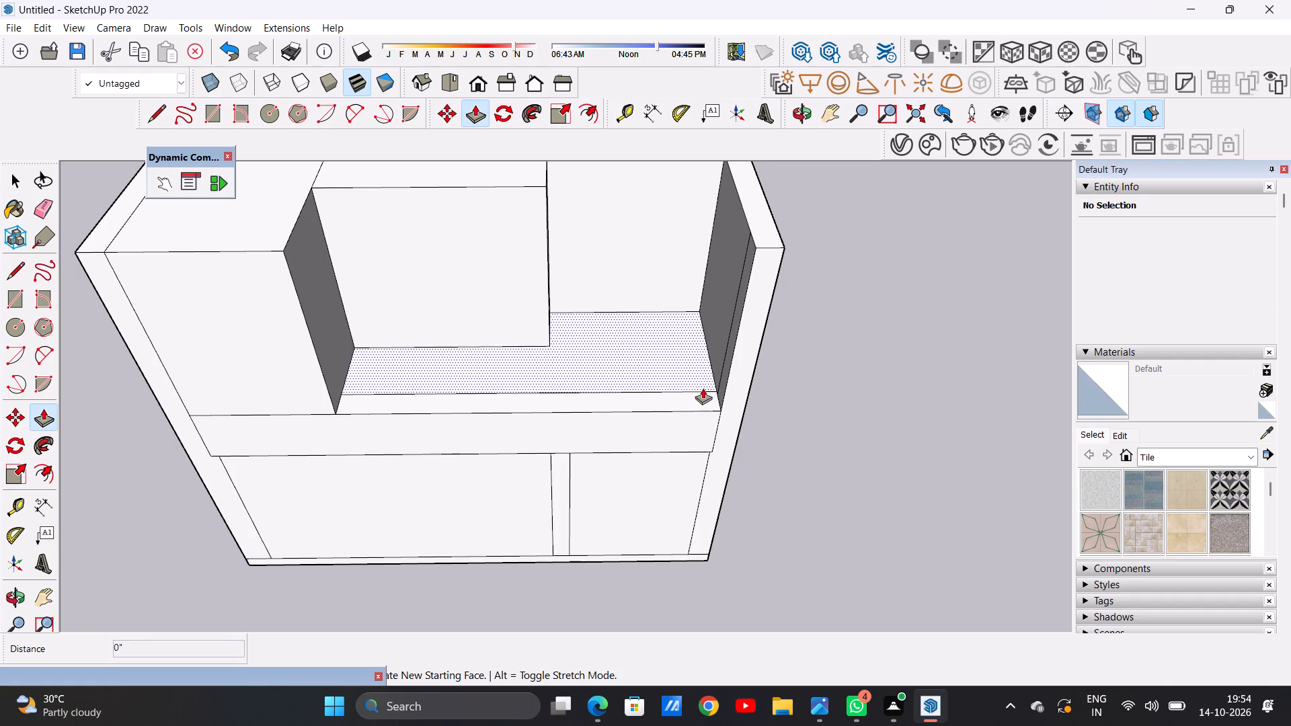
pyautogui.click(703, 392)
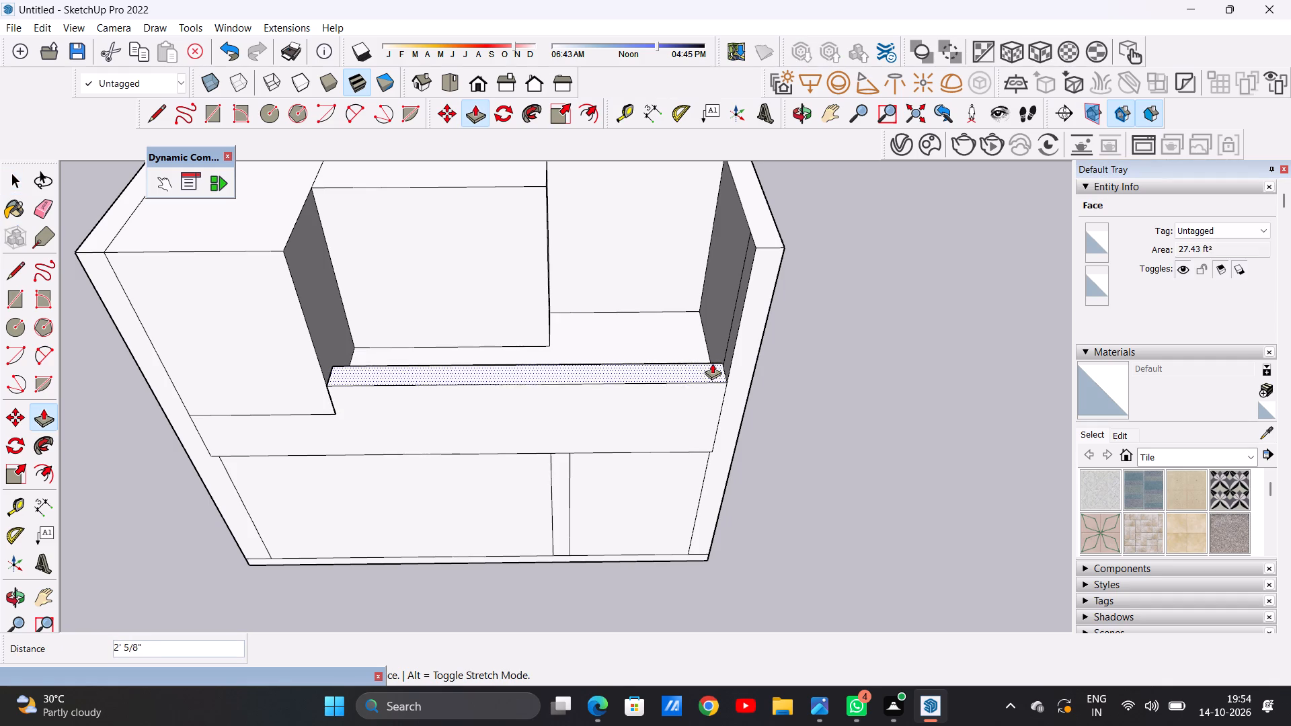
pyautogui.click(713, 366)
pyautogui.press('space')
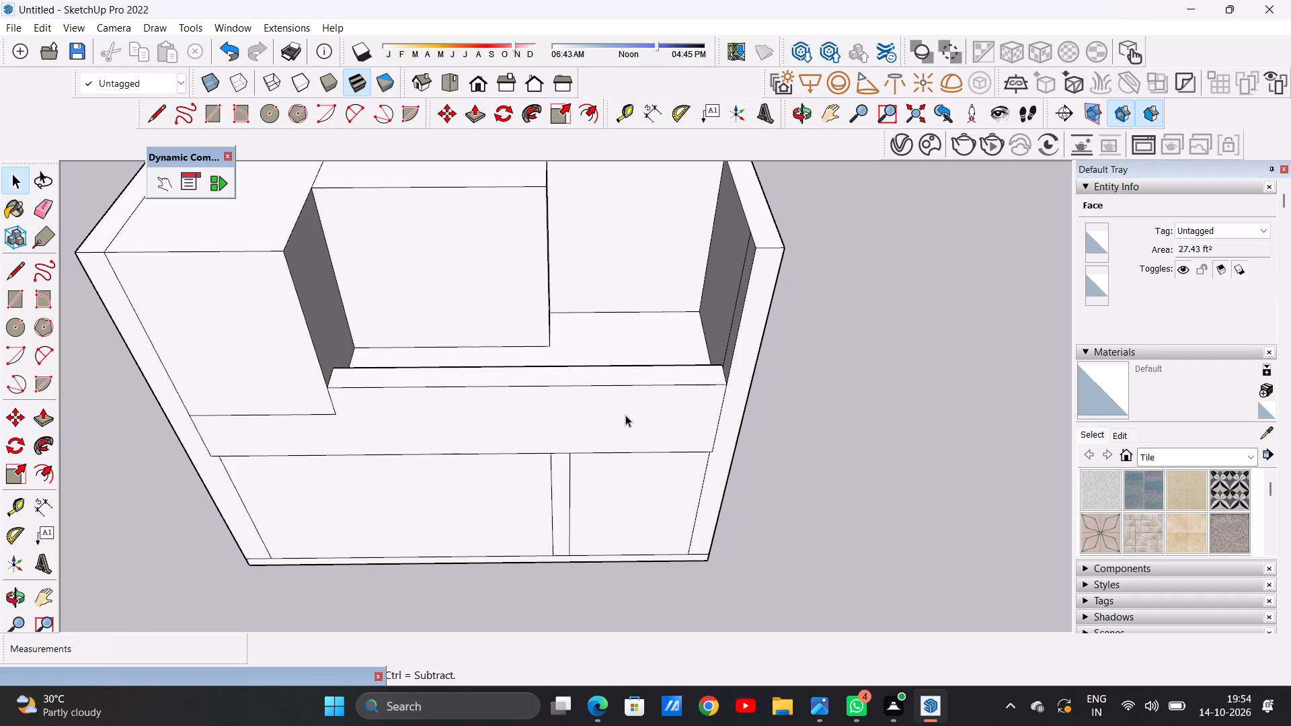
# Draw a horizontal line along the parapet's base on the front face, from the side block's lower corner to the opposite side wall.
pyautogui.scroll(-4, 625, 424)
pyautogui.moveTo(611, 446); pyautogui.dragTo(613, 274, button='middle')
pyautogui.scroll(1, 485, 395)
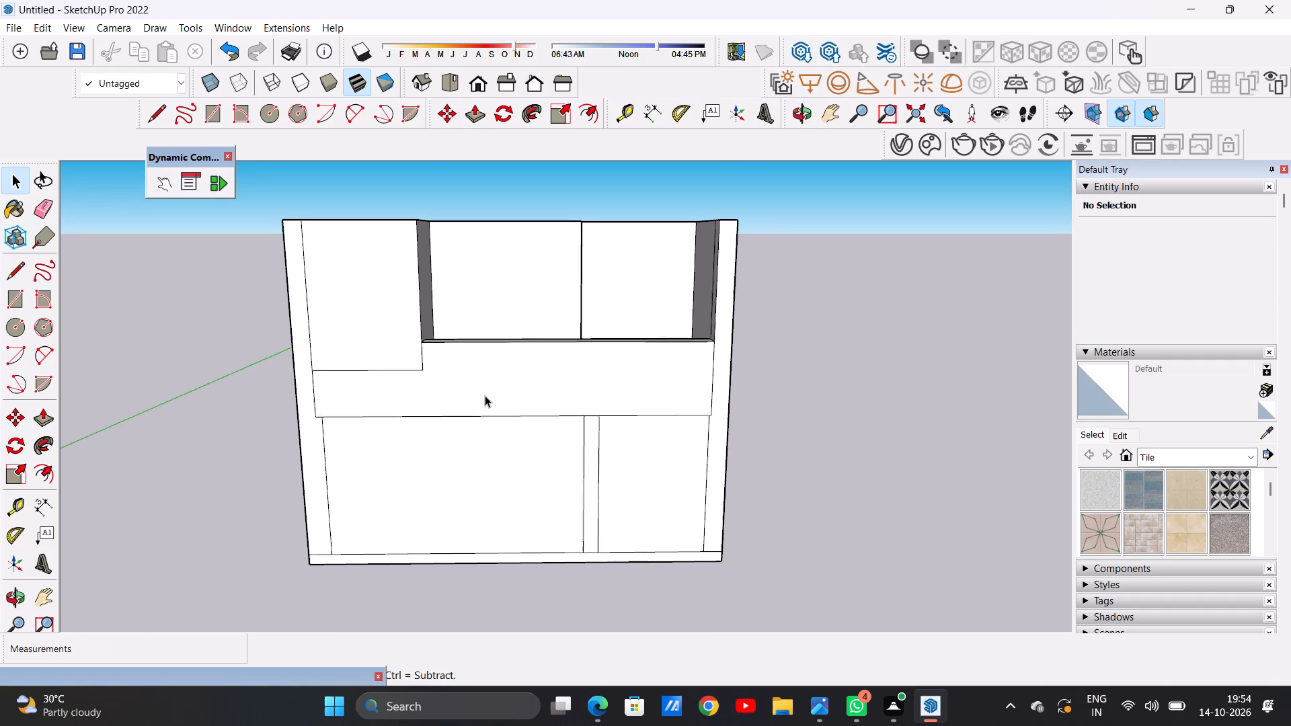
pyautogui.scroll(1, 485, 395)
pyautogui.press('l')
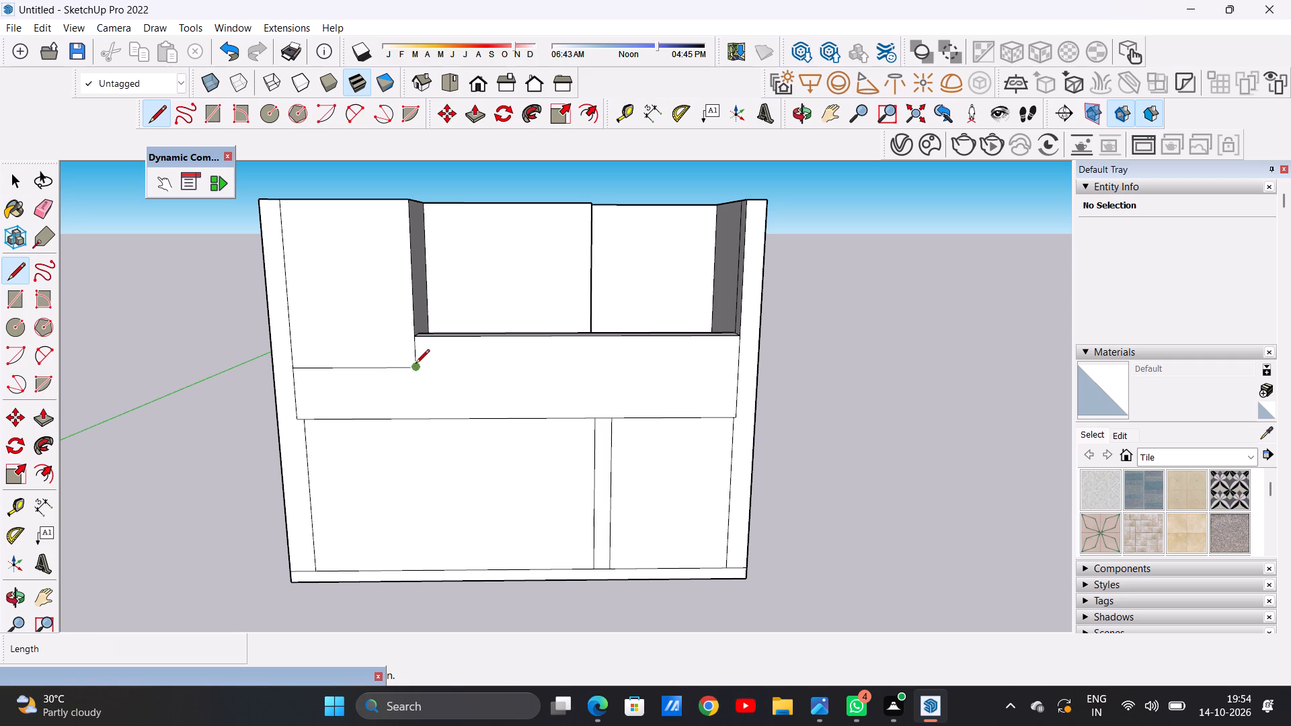
pyautogui.click(416, 364)
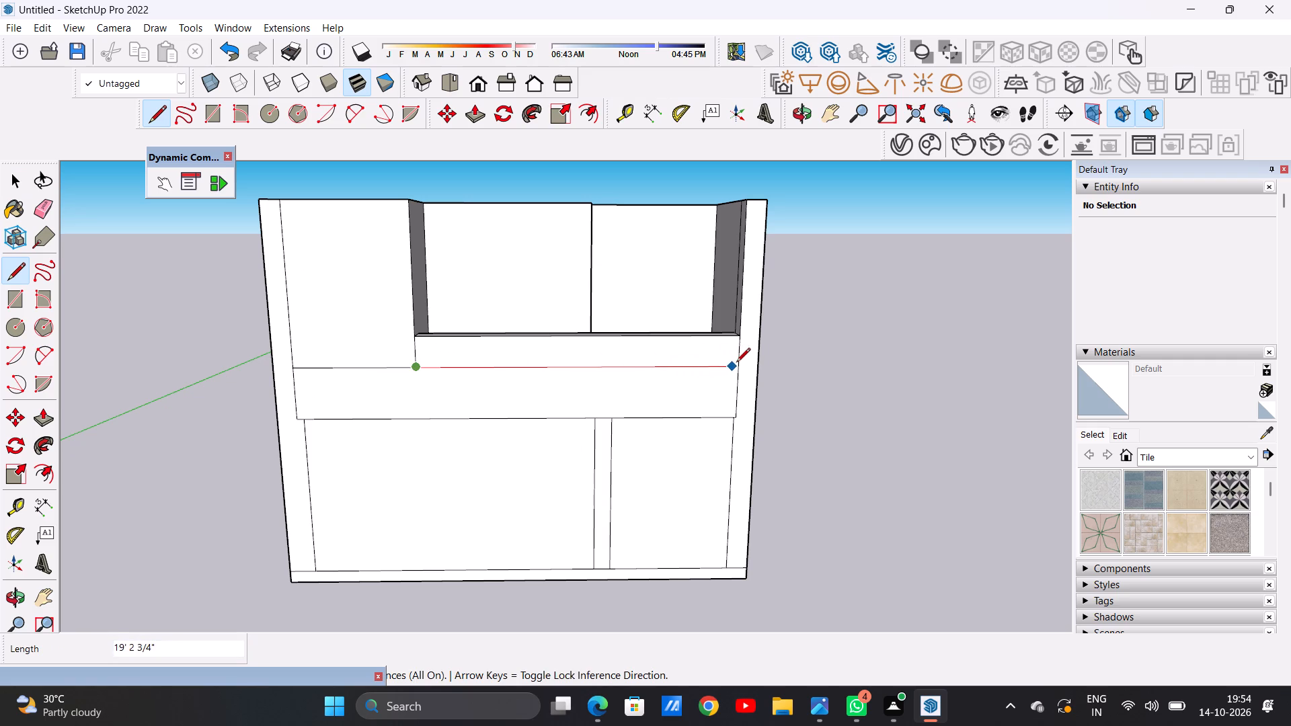
pyautogui.click(736, 363)
pyautogui.press('space')
# Erase the short vertical edge between the side block's front face and the parapet's front face.
pyautogui.scroll(5, 418, 360)
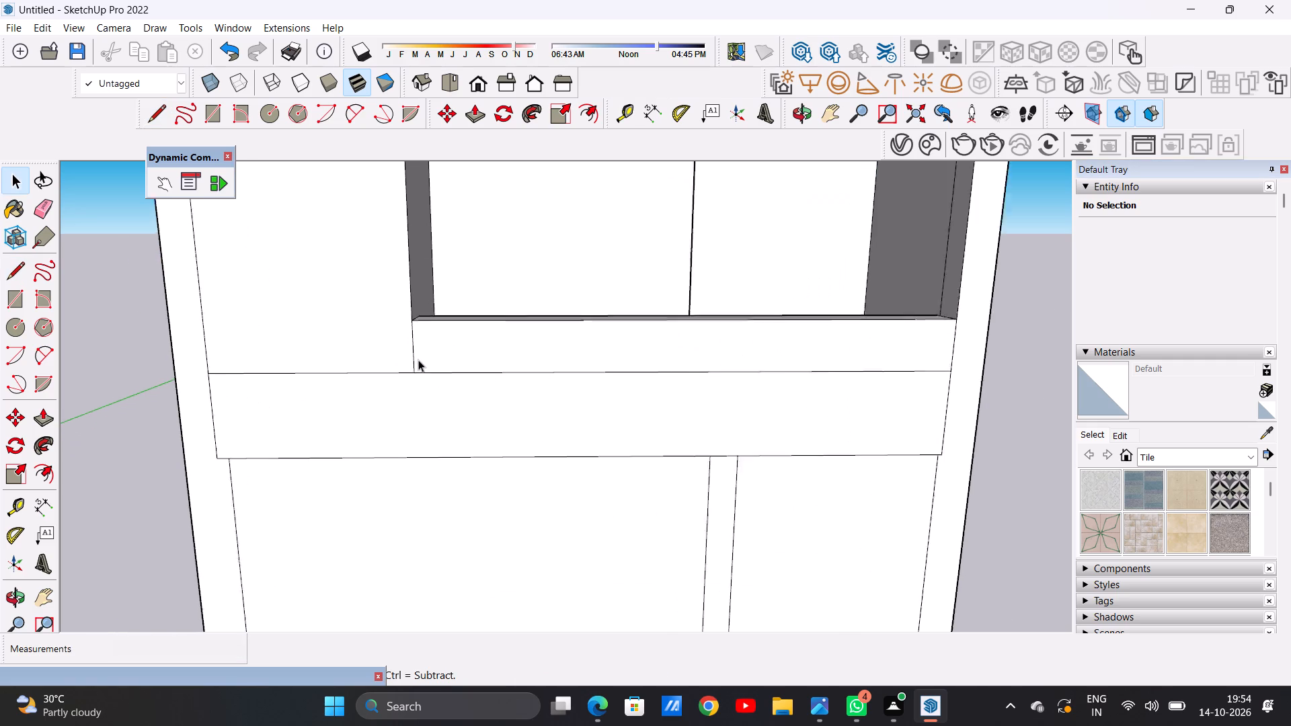
pyautogui.scroll(1, 418, 360)
pyautogui.press('e')
pyautogui.moveTo(400, 348); pyautogui.dragTo(406, 348)
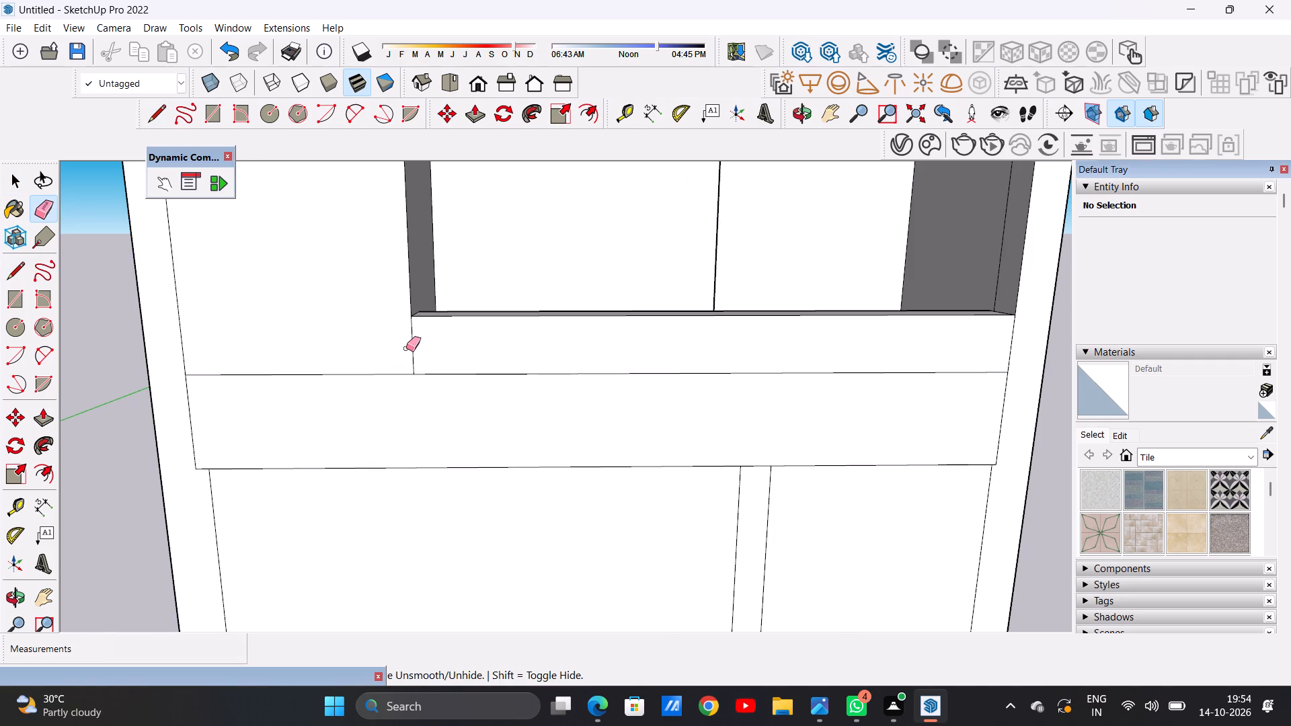
pyautogui.moveTo(406, 348); pyautogui.dragTo(423, 349)
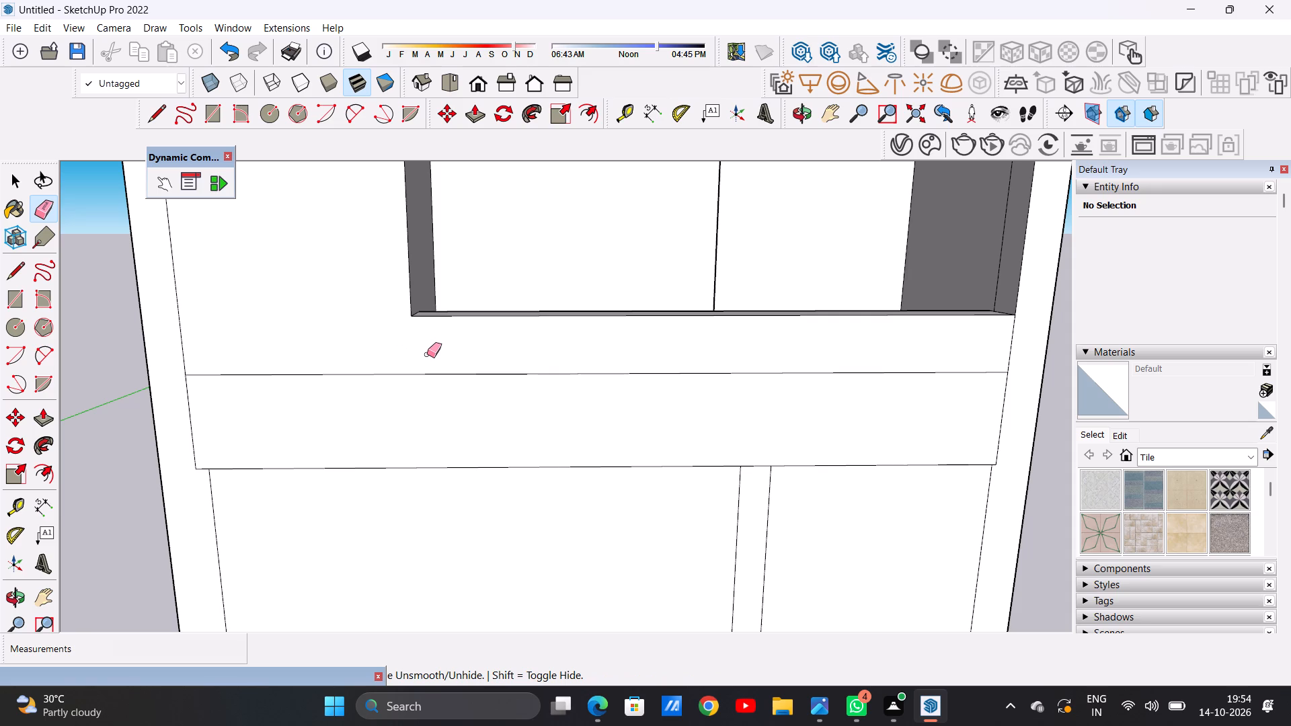
pyautogui.press('space')
# Draw a door rectangle about 4' 1 9/16" by 8' 2 11/16" on the recessed upper wall, rising from the balcony floor.
pyautogui.scroll(-4, 434, 370)
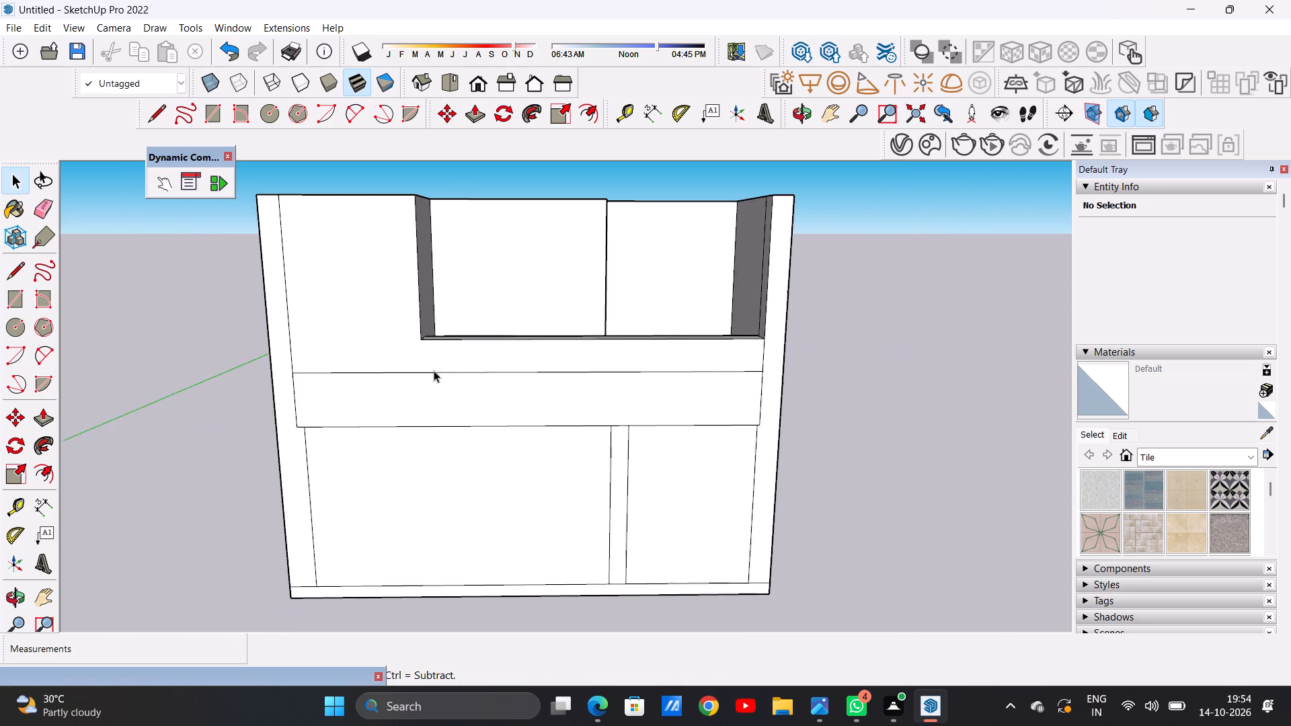
pyautogui.scroll(-13, 434, 370)
pyautogui.scroll(5, 517, 351)
pyautogui.moveTo(526, 333); pyautogui.dragTo(508, 402, button='middle')
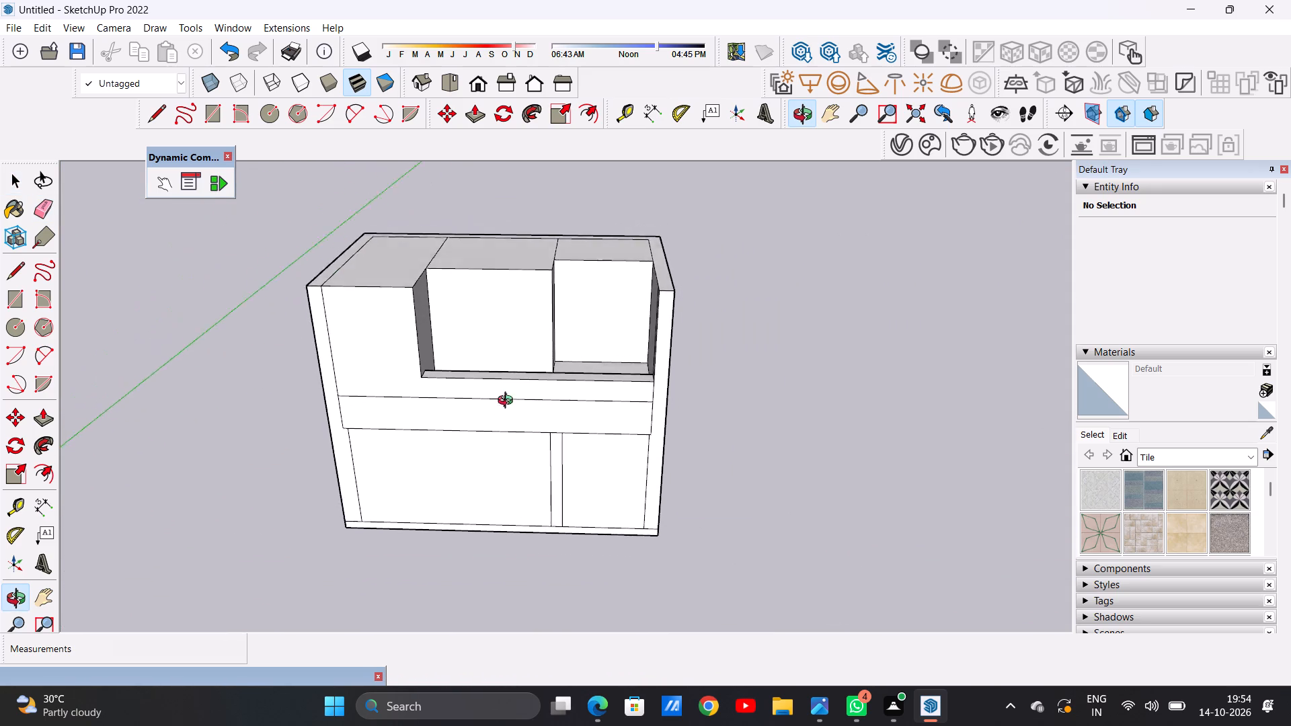
pyautogui.moveTo(508, 402); pyautogui.dragTo(508, 313, button='middle')
pyautogui.scroll(2, 570, 310)
pyautogui.scroll(-1, 578, 311)
pyautogui.scroll(3, 583, 313)
pyautogui.moveTo(606, 327); pyautogui.dragTo(604, 437, button='middle')
pyautogui.press('r')
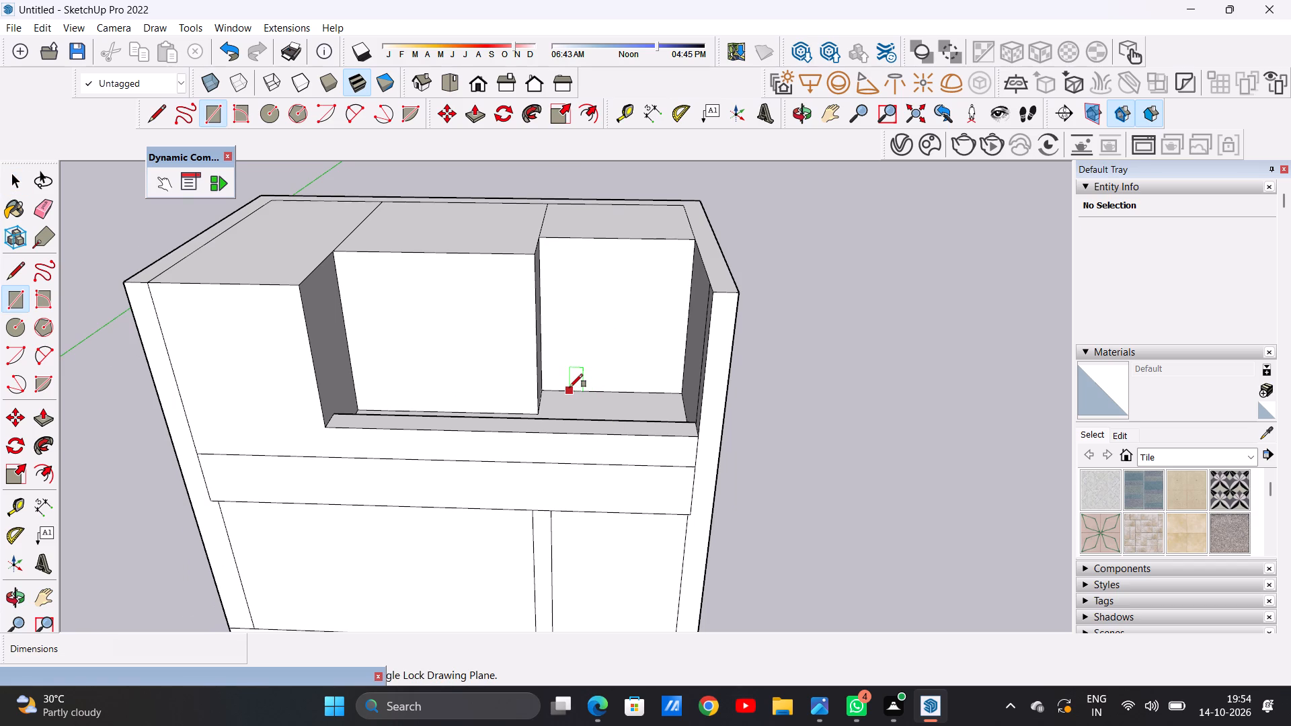
pyautogui.click(576, 388)
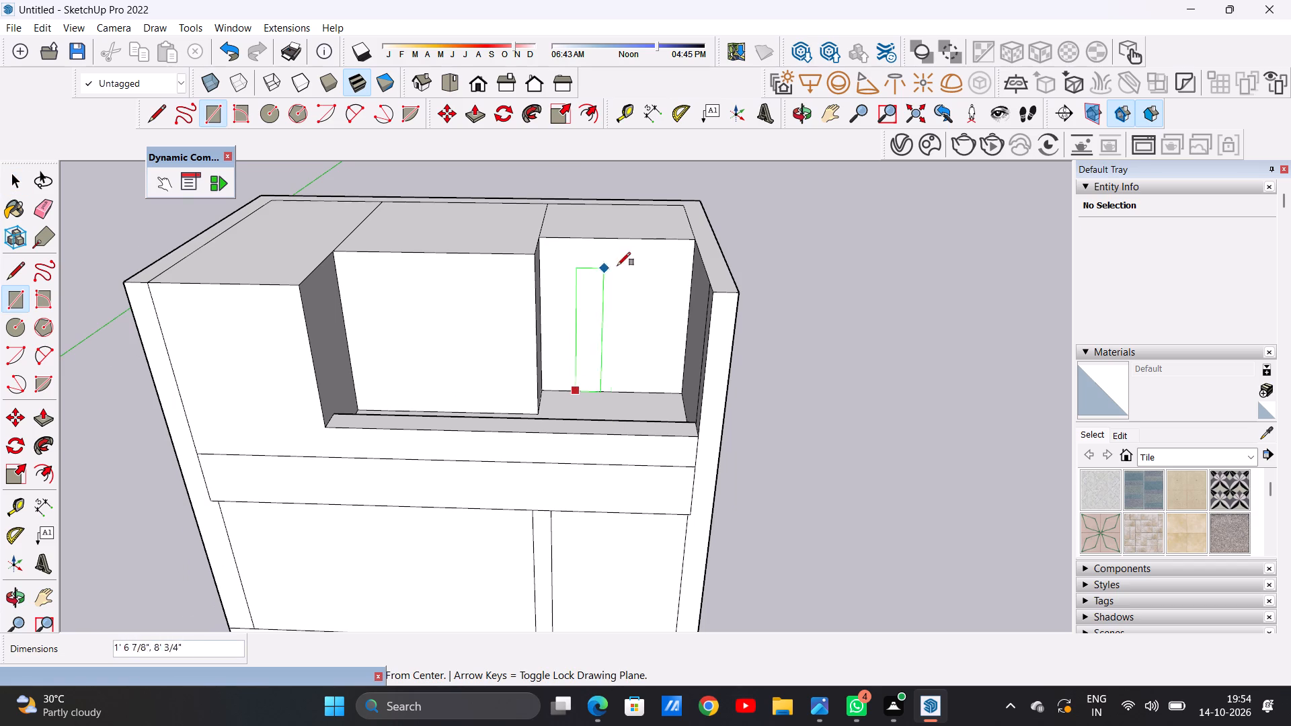
pyautogui.click(649, 266)
pyautogui.press('space')
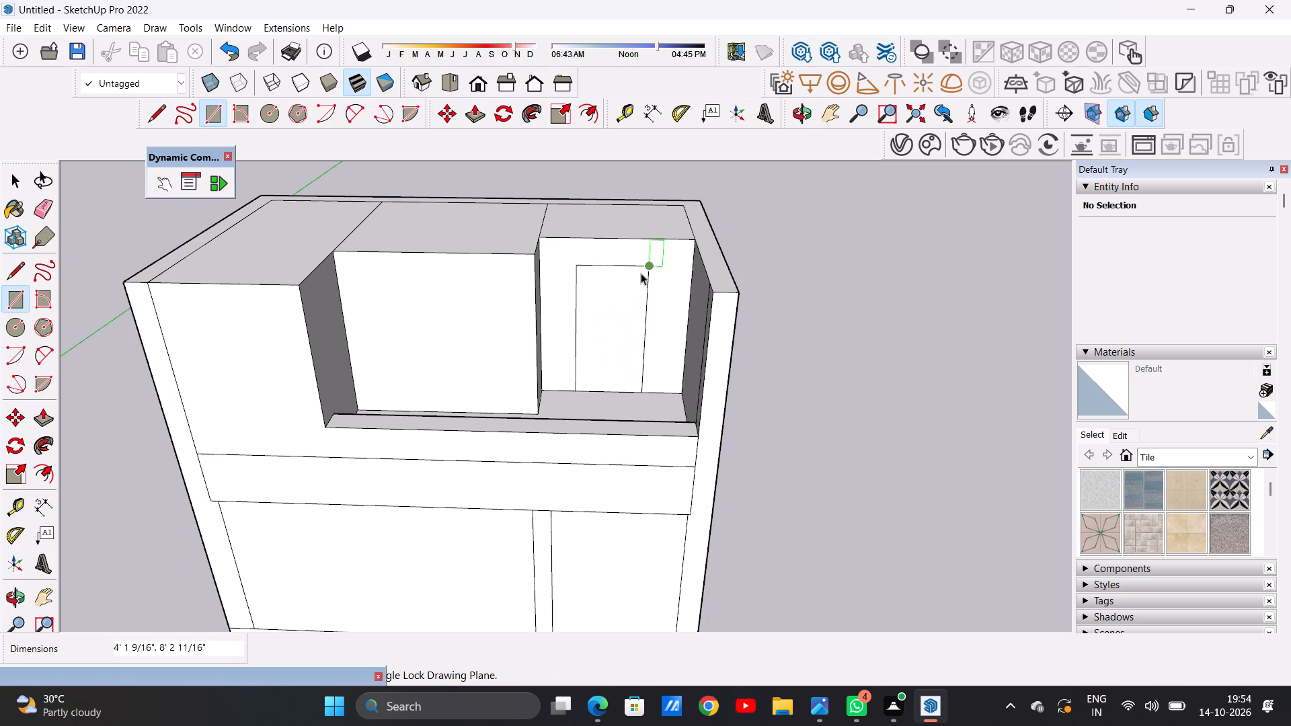
# Offset the door rectangle's outline inward to form a narrow door frame.
pyautogui.moveTo(590, 403); pyautogui.dragTo(576, 290, button='middle')
pyautogui.scroll(1, 629, 289)
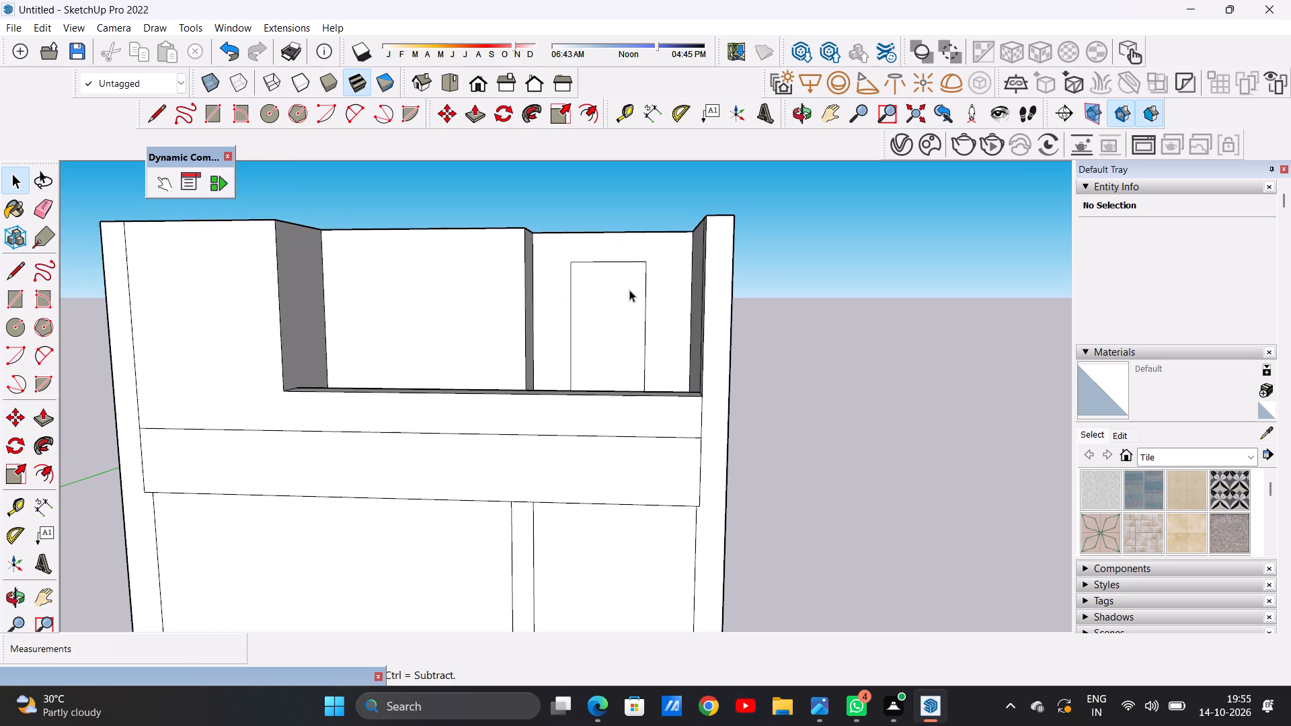
pyautogui.write('OF')
pyautogui.click(589, 271)
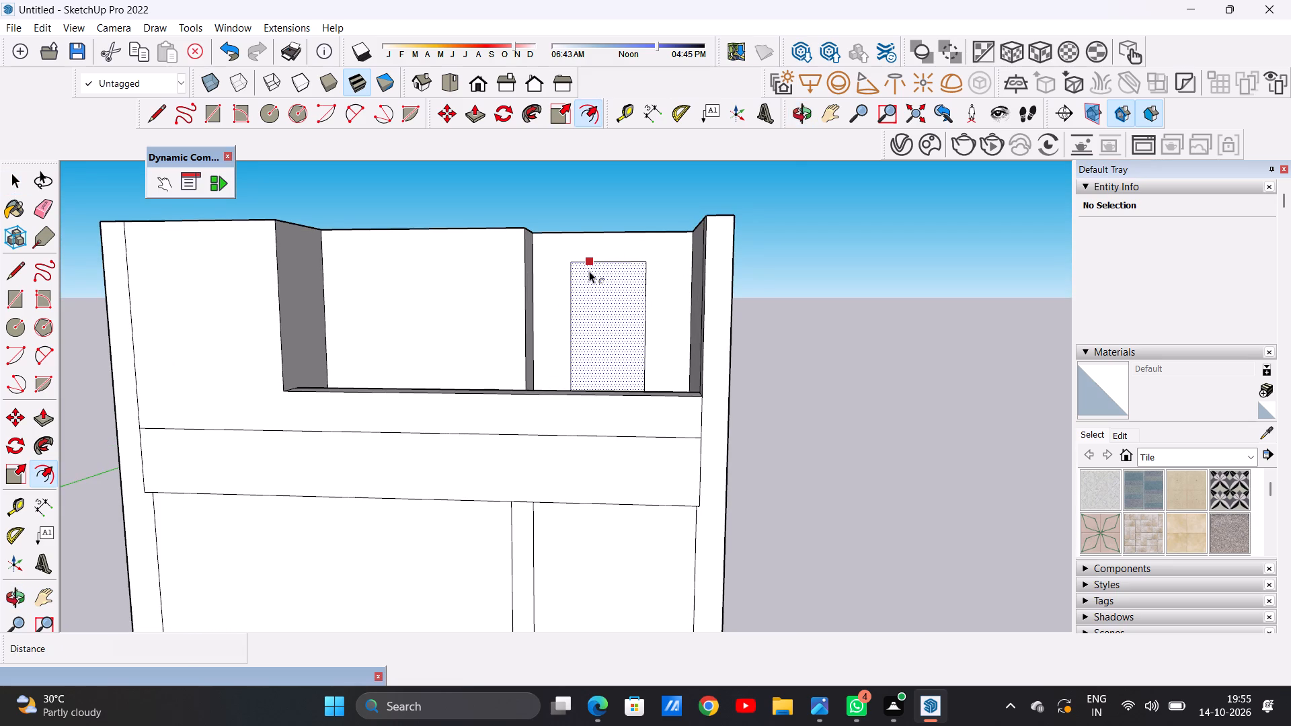
pyautogui.click(590, 272)
pyautogui.press('space')
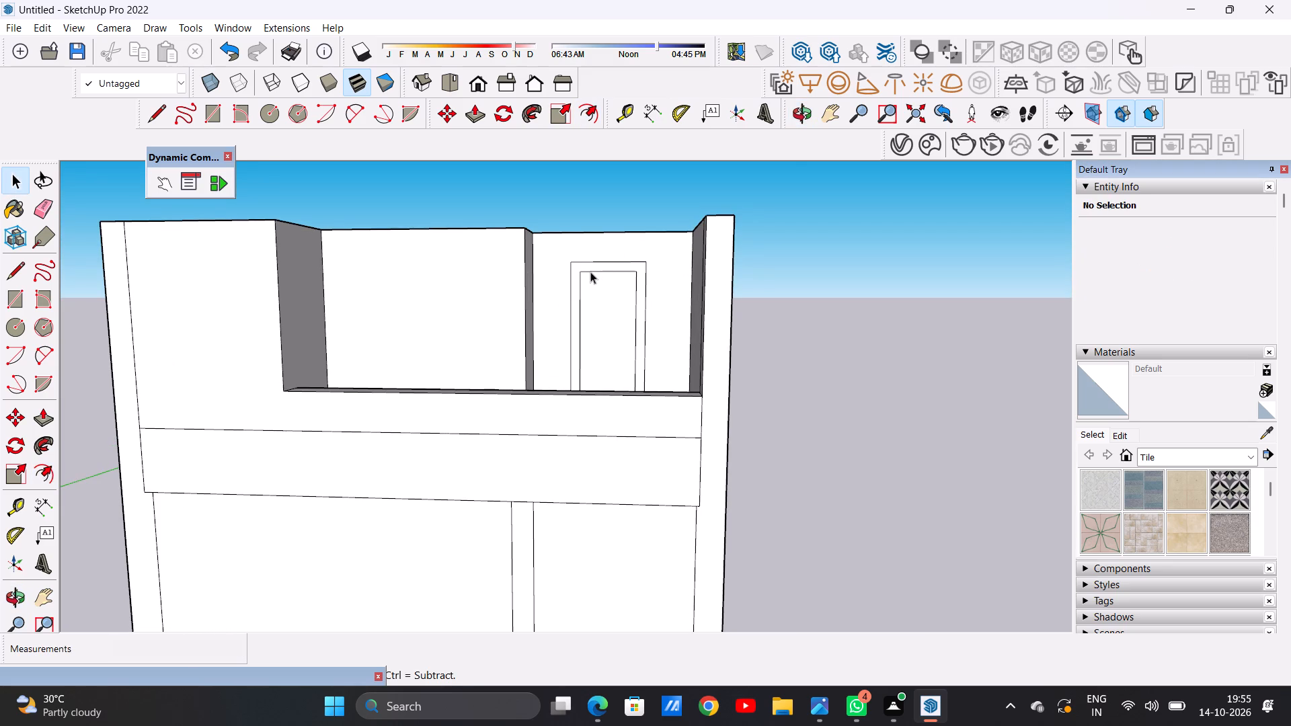
# Examine the upper level with its framed door and balcony from above and from the front.
pyautogui.scroll(-4, 602, 331)
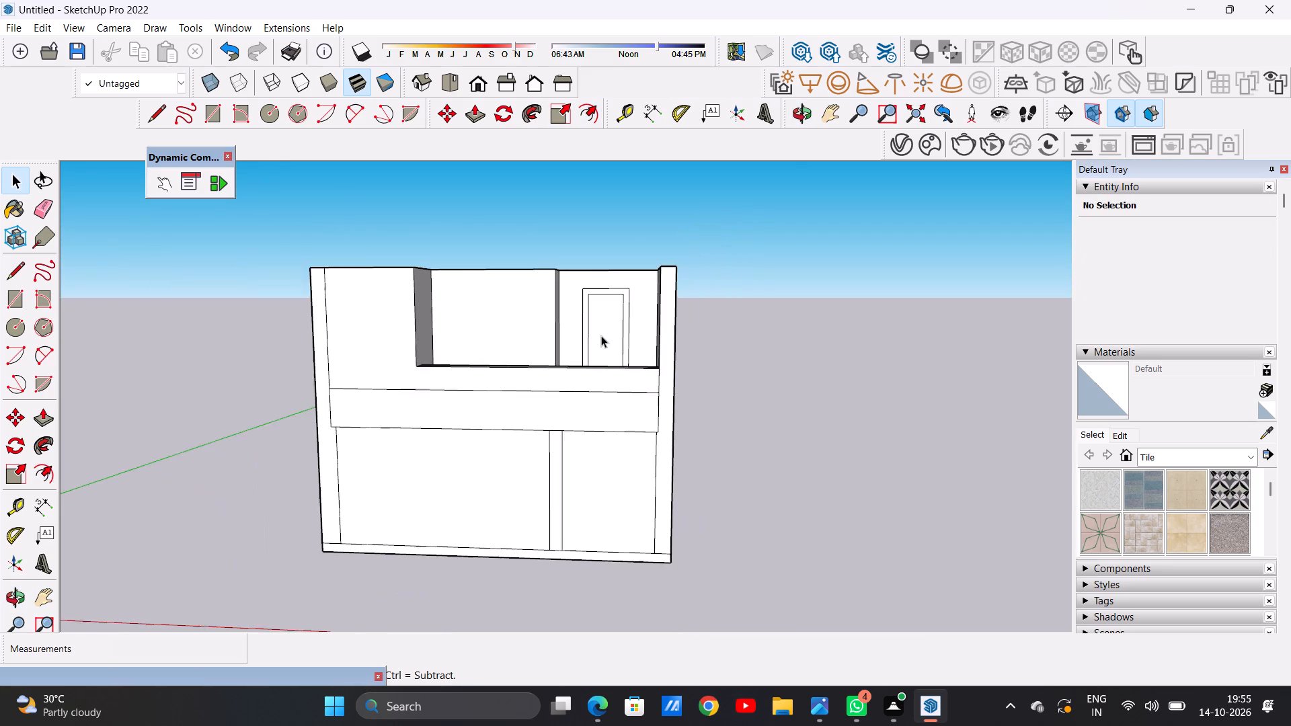
pyautogui.scroll(-4, 601, 335)
pyautogui.moveTo(570, 315); pyautogui.dragTo(568, 486, button='middle')
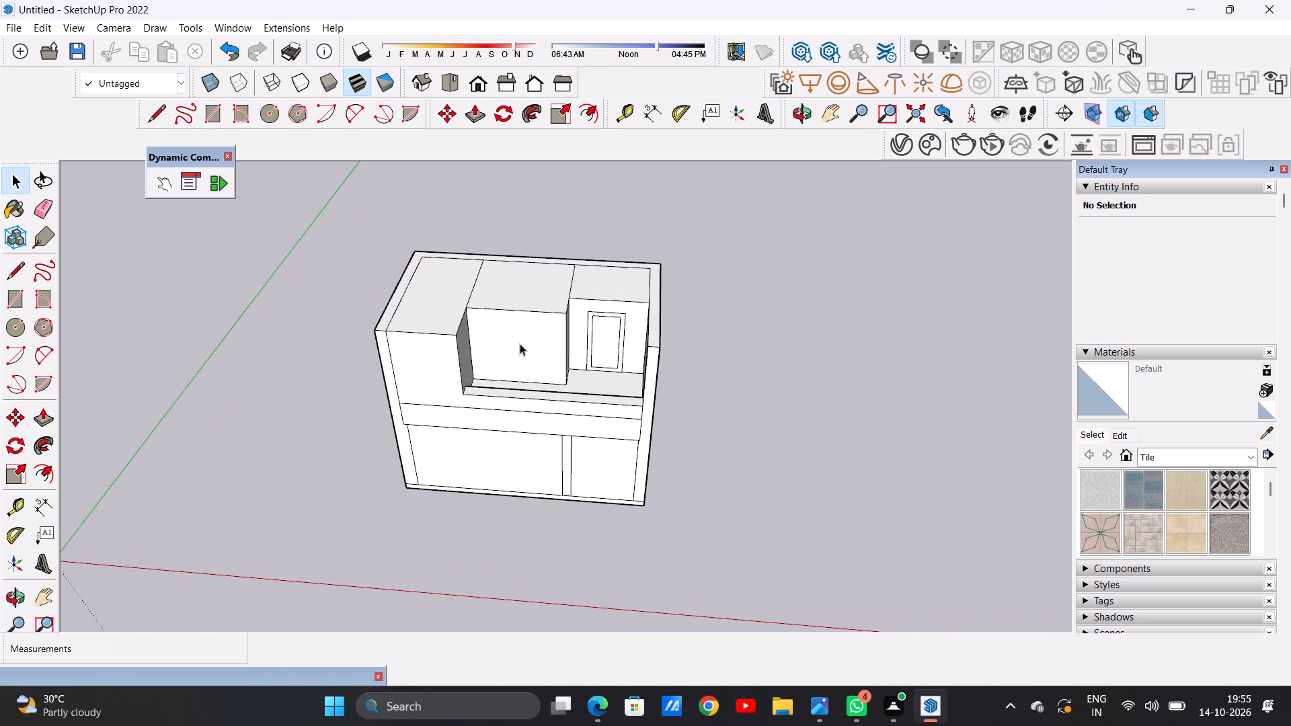
pyautogui.scroll(1, 535, 292)
pyautogui.moveTo(537, 280); pyautogui.dragTo(542, 404, button='middle')
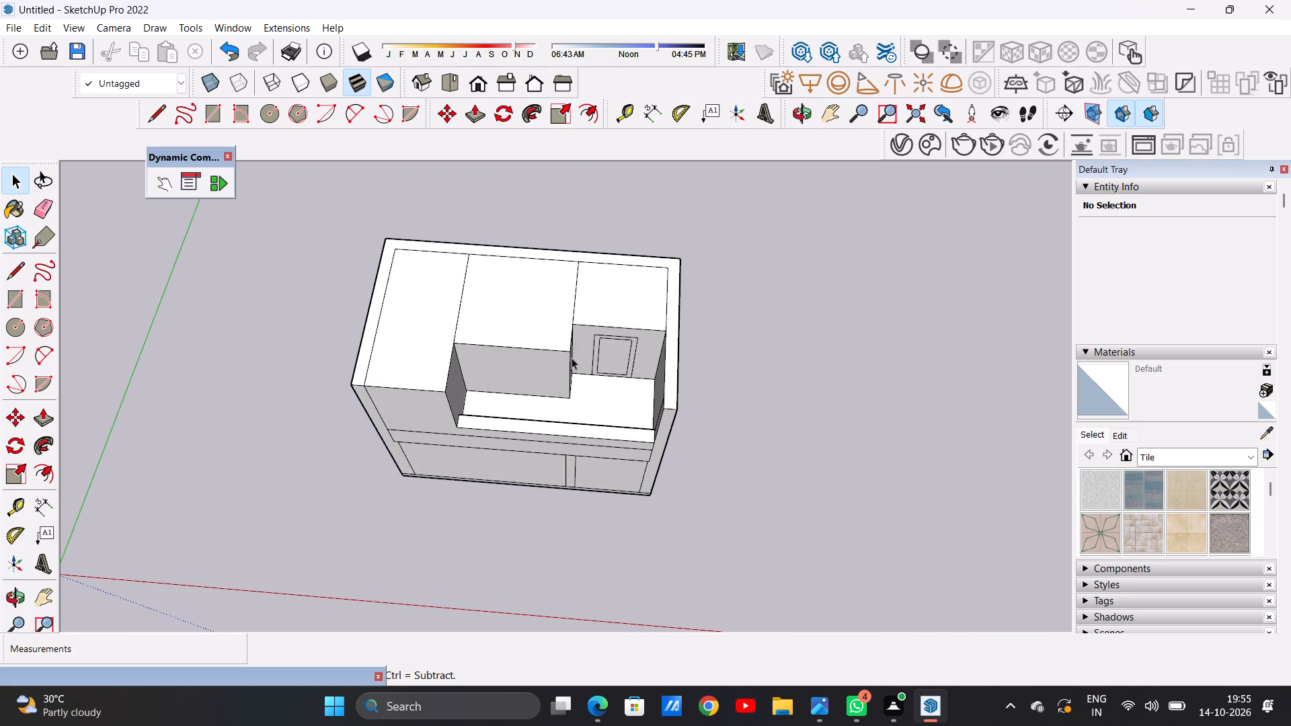
pyautogui.scroll(-4, 574, 350)
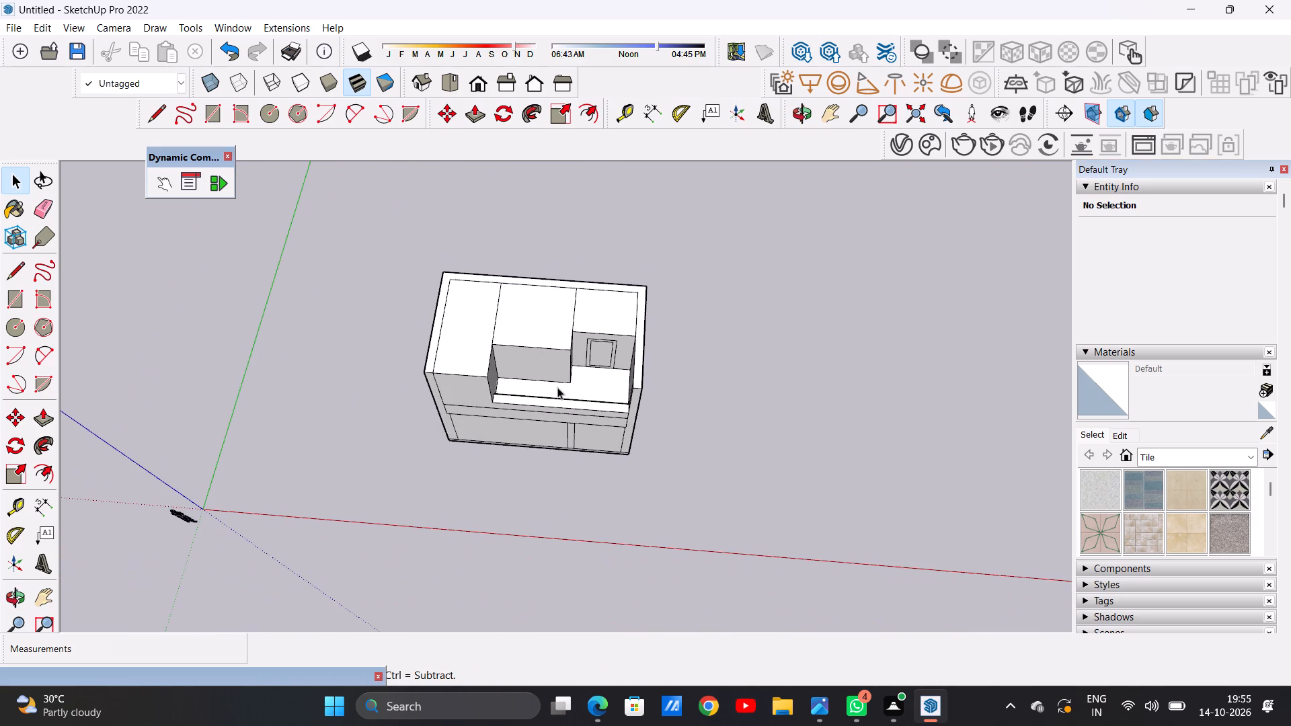
pyautogui.scroll(-1, 538, 348)
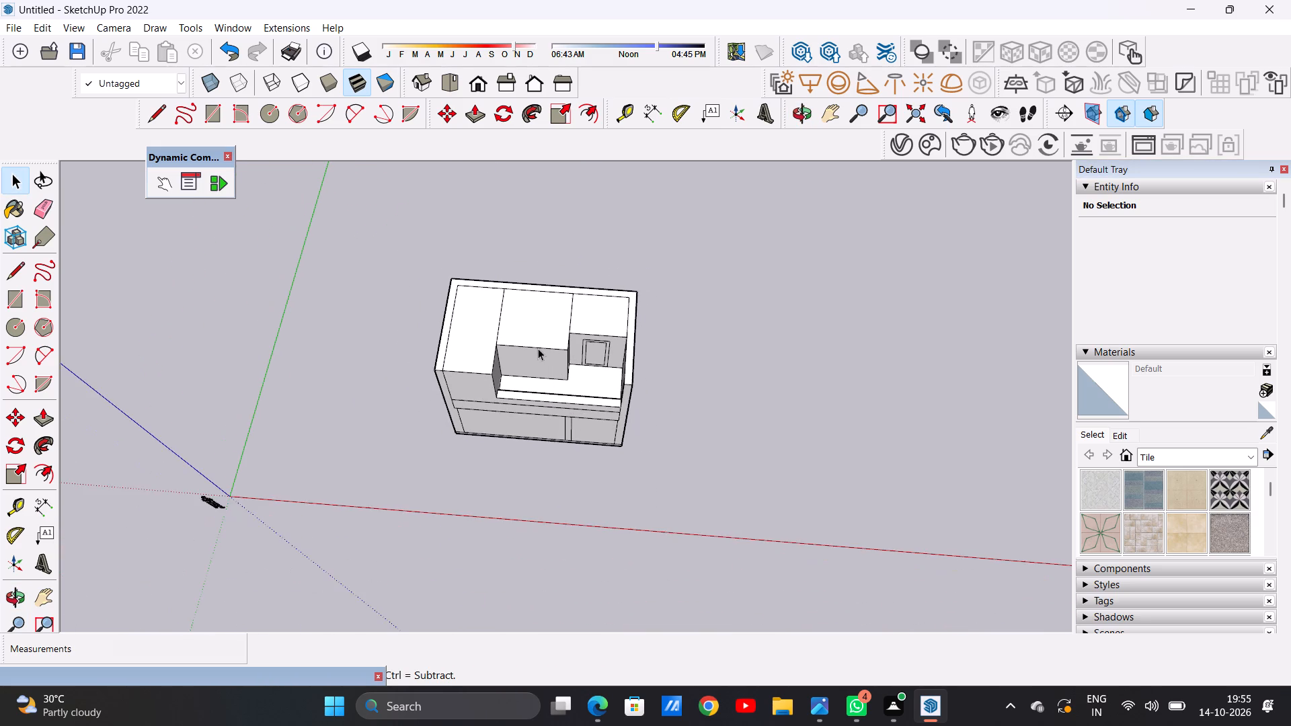
pyautogui.scroll(5, 551, 371)
pyautogui.moveTo(549, 407); pyautogui.dragTo(568, 254, button='middle')
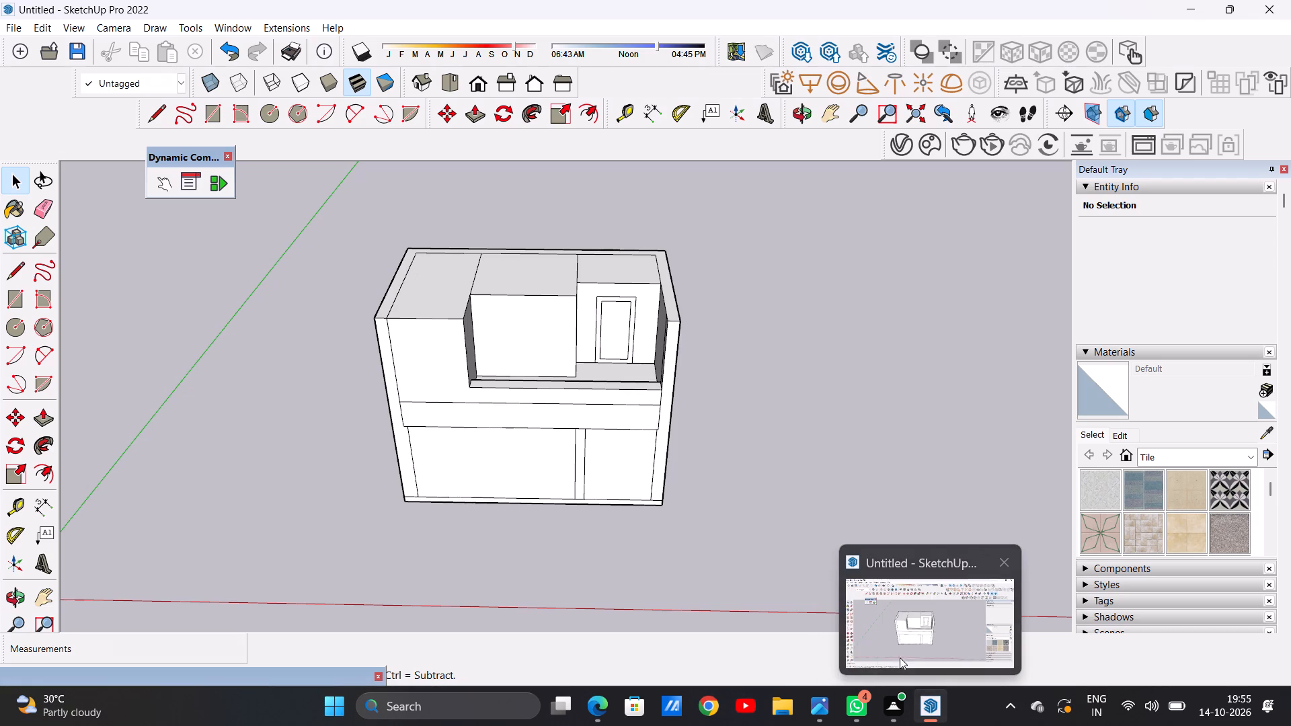
pyautogui.click(893, 622)
pyautogui.scroll(3, 627, 444)
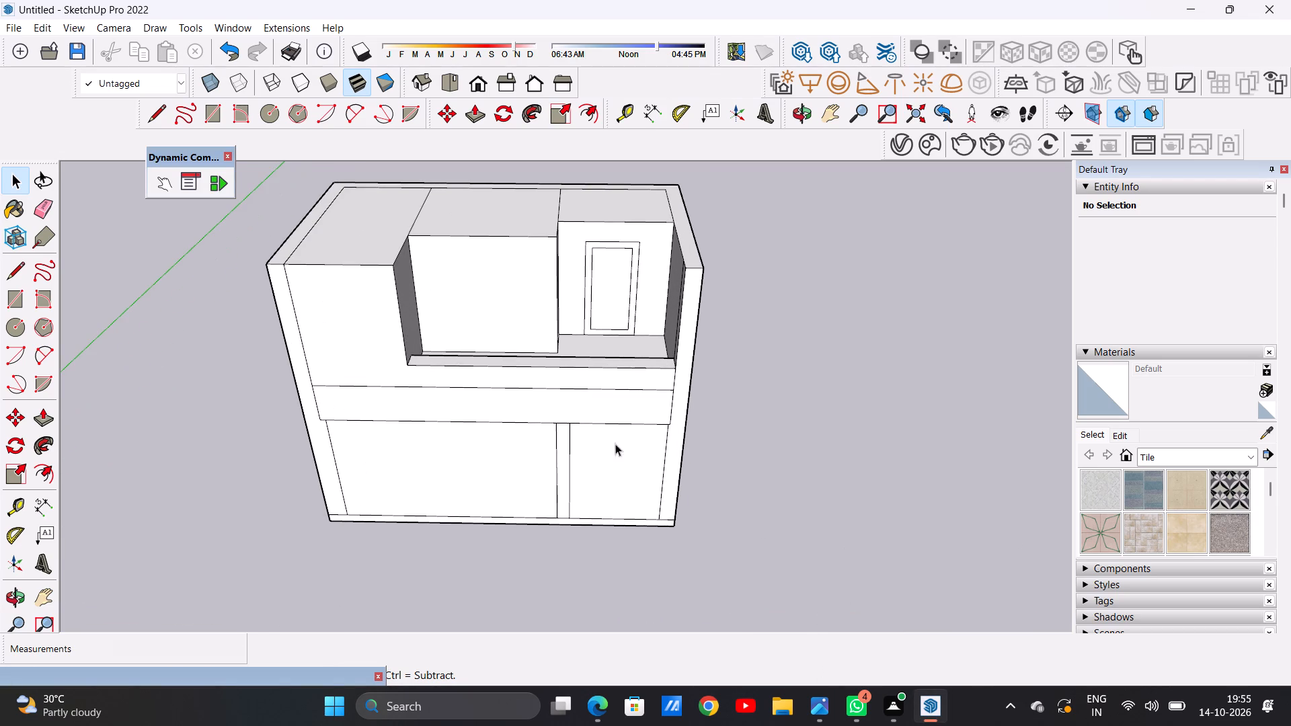
pyautogui.scroll(-8, 533, 407)
pyautogui.scroll(1, 474, 333)
pyautogui.scroll(-1, 471, 333)
pyautogui.scroll(6, 467, 333)
# Copy the balcony floor face with its edges up about 9' 9 13/16" to the top of the walls as a roof.
pyautogui.moveTo(459, 349); pyautogui.dragTo(501, 356, button='middle')
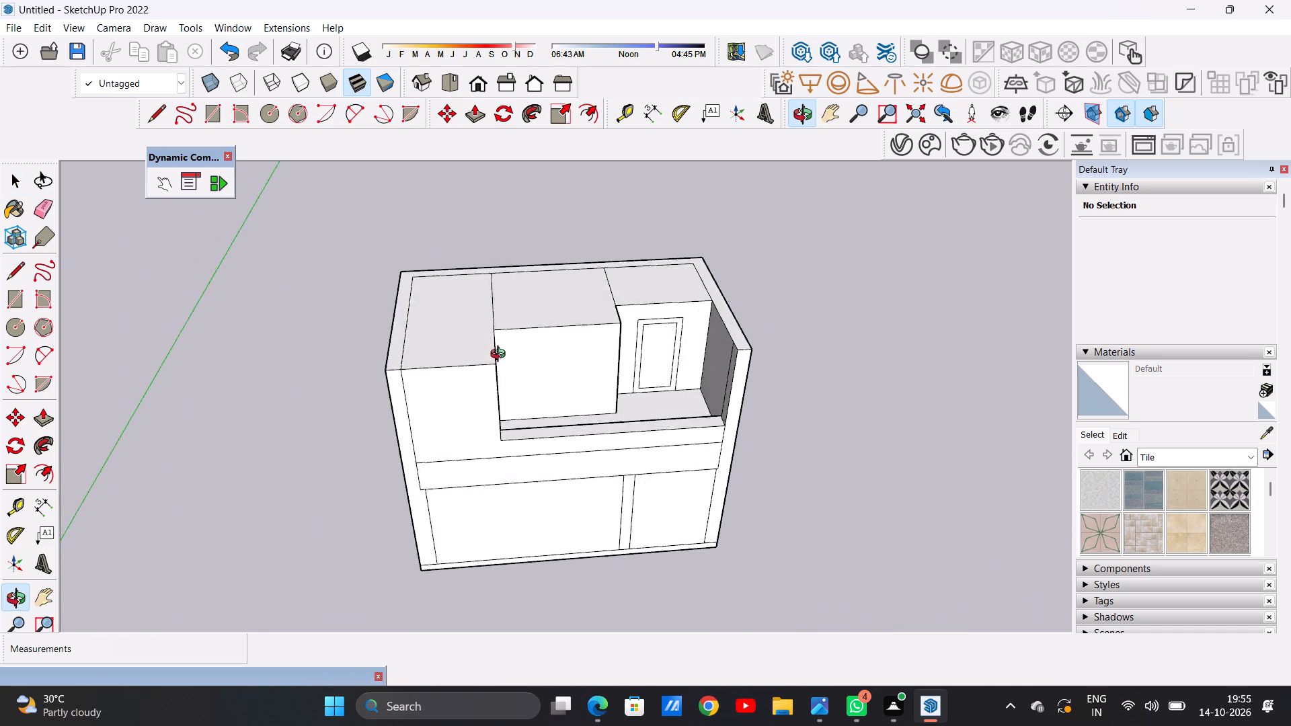
pyautogui.moveTo(501, 356); pyautogui.dragTo(488, 448, button='middle')
pyautogui.scroll(-2, 453, 358)
pyautogui.moveTo(477, 363); pyautogui.dragTo(483, 369, button='middle')
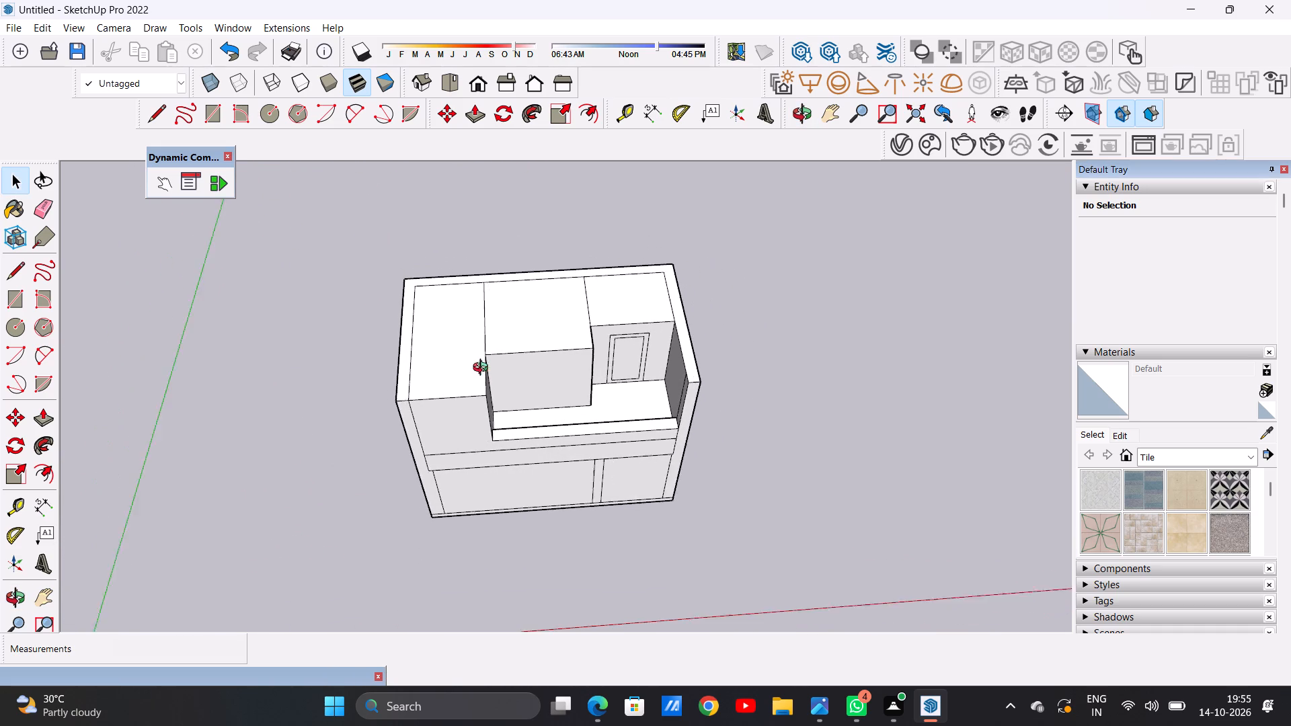
pyautogui.moveTo(483, 369); pyautogui.dragTo(496, 417, button='middle')
pyautogui.scroll(-5, 448, 313)
pyautogui.moveTo(469, 329); pyautogui.dragTo(464, 413, button='middle')
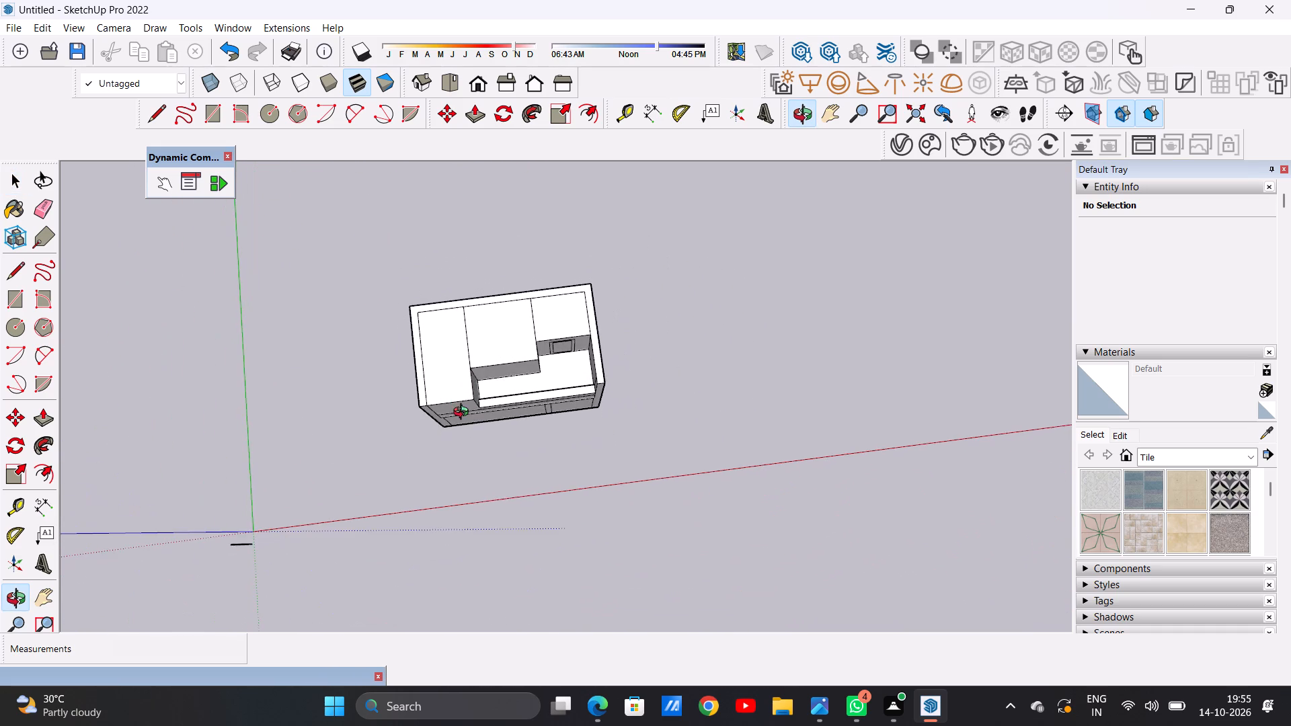
pyautogui.moveTo(464, 413); pyautogui.dragTo(455, 409, button='middle')
pyautogui.scroll(8, 589, 374)
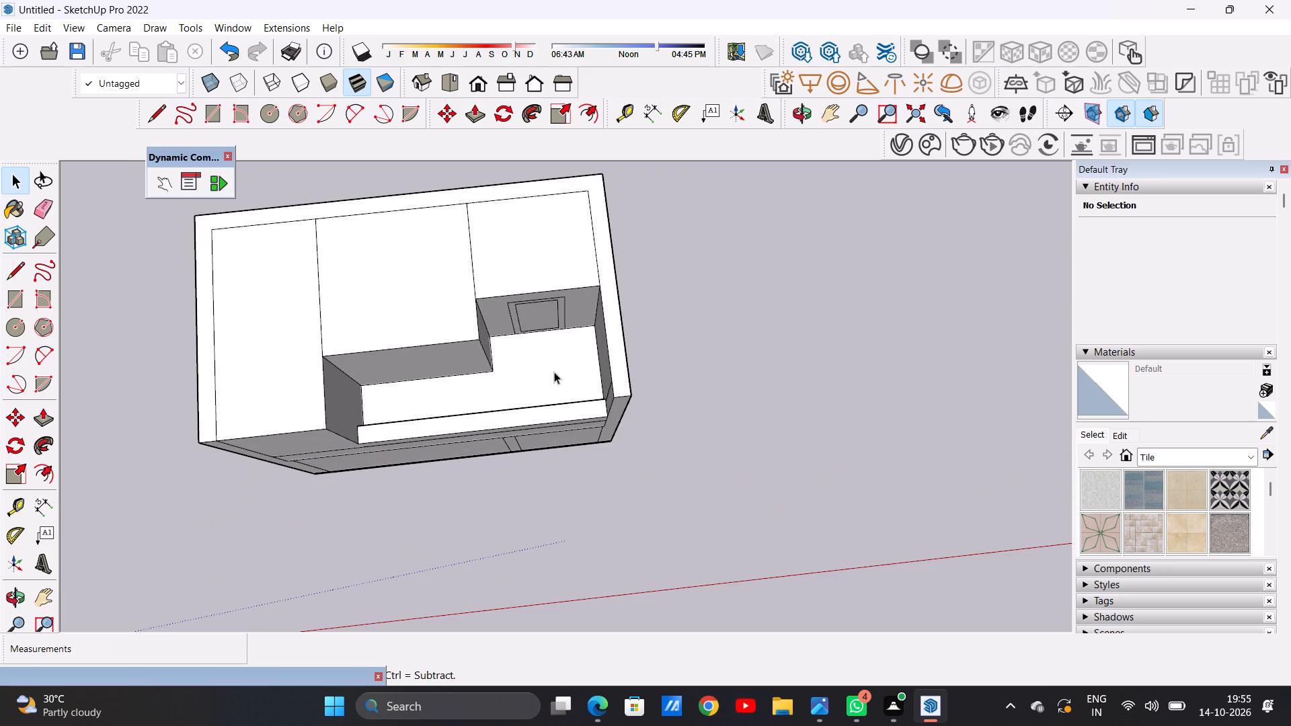
pyautogui.scroll(6, 549, 374)
pyautogui.doubleClick(549, 374)
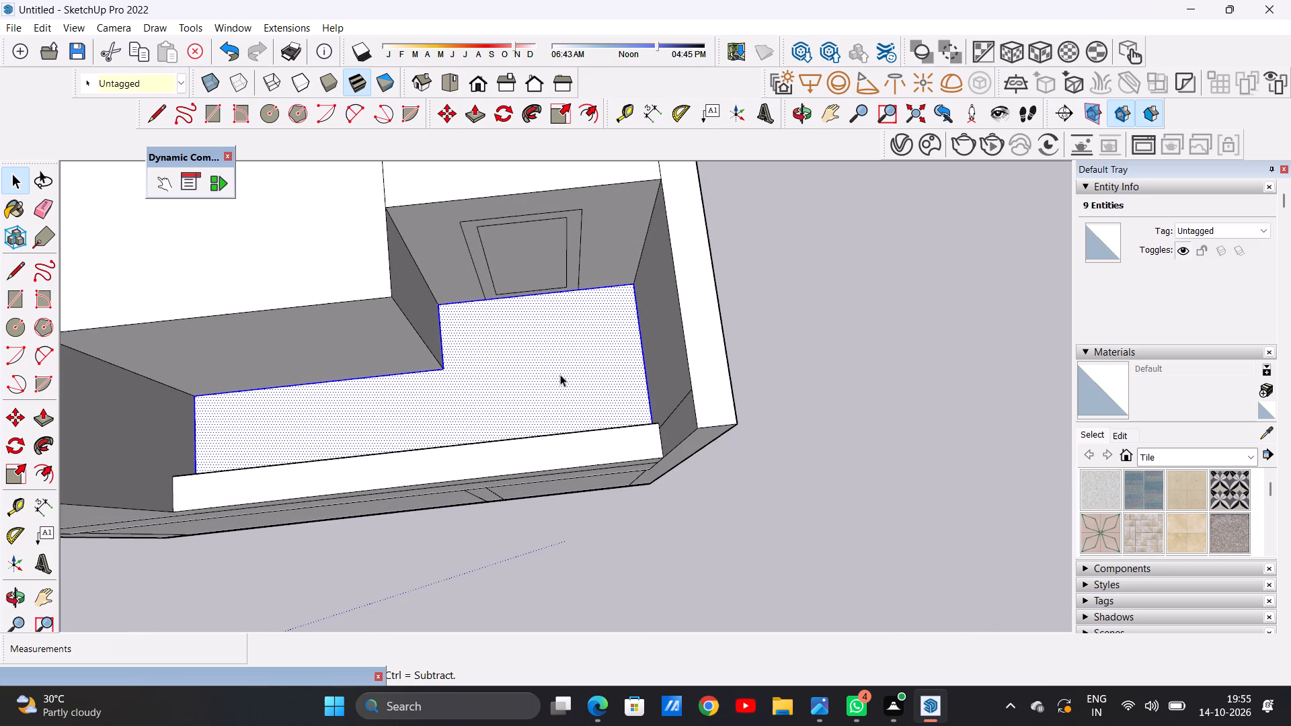
pyautogui.press('m')
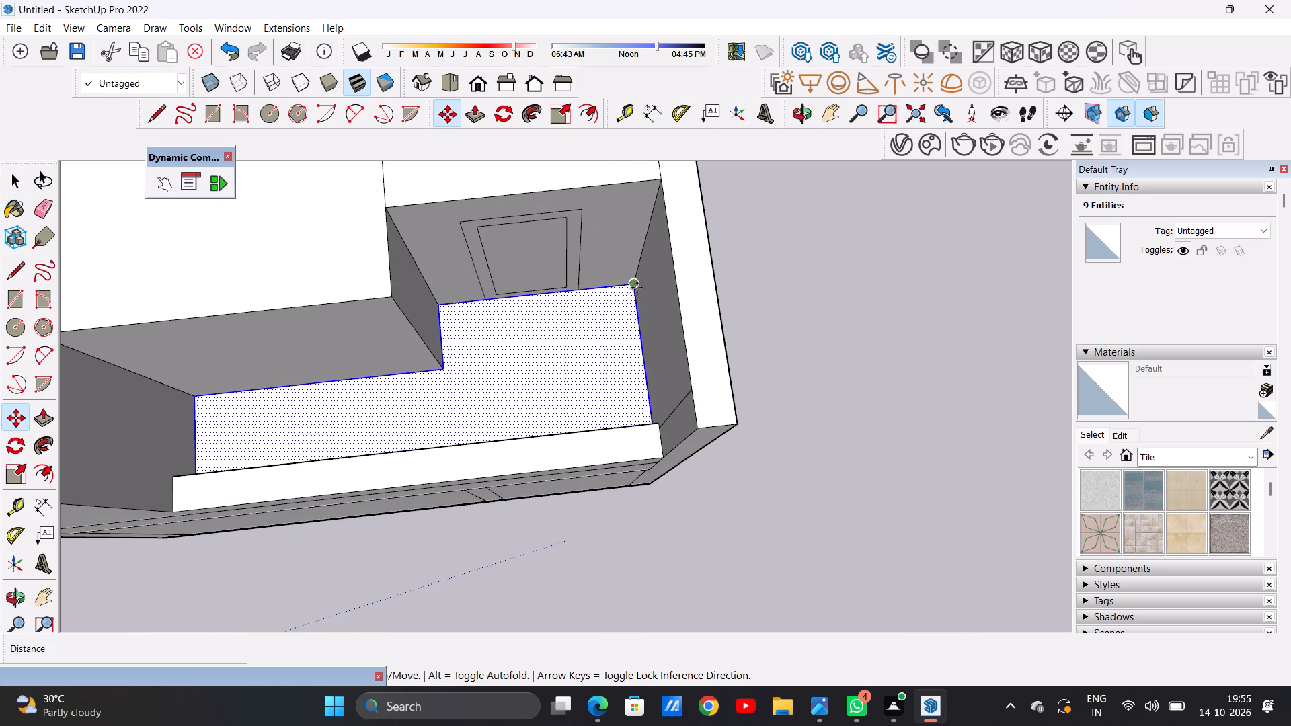
pyautogui.click(637, 288)
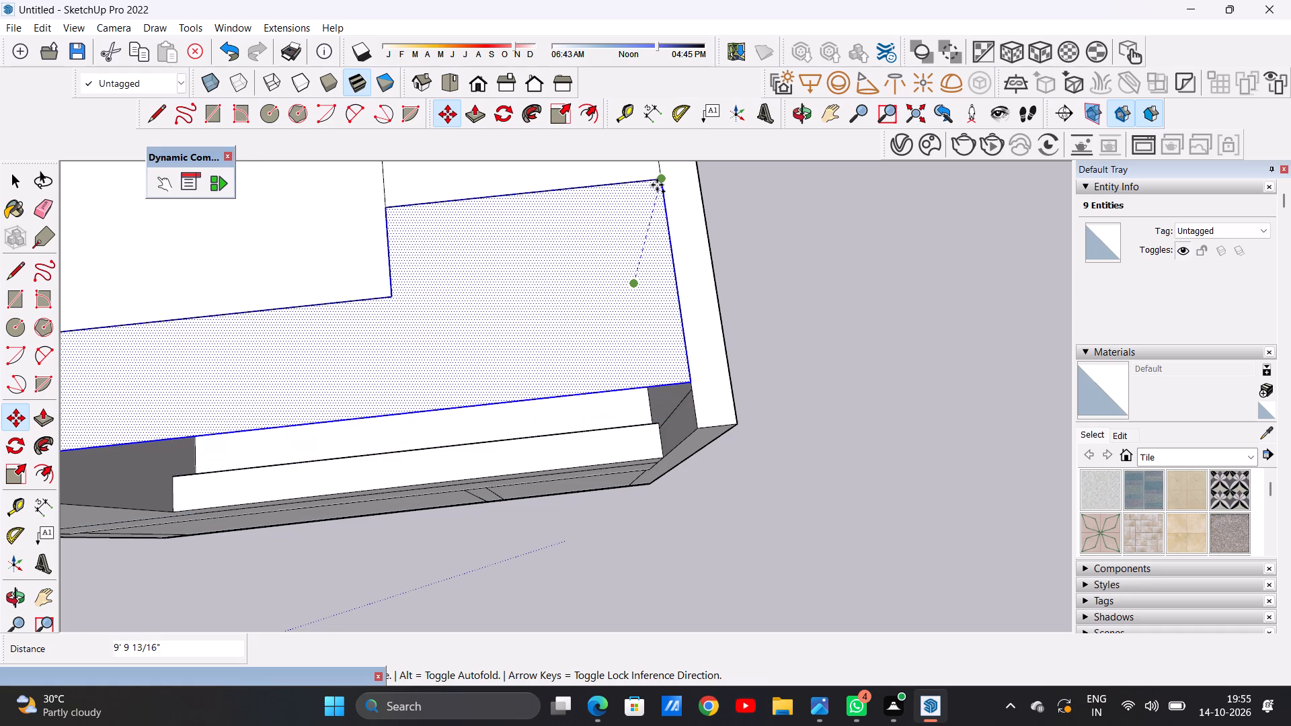
pyautogui.click(657, 185)
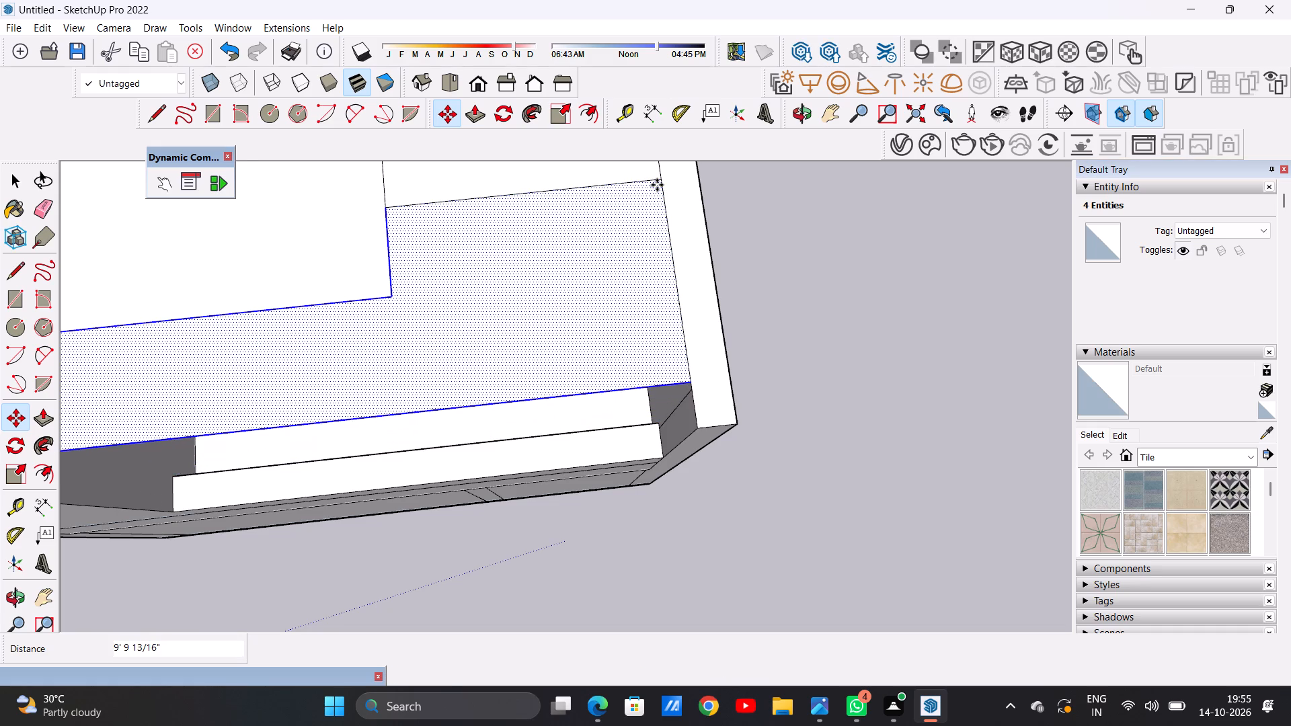
pyautogui.press('space')
pyautogui.click(843, 311)
# Draw a line about 19' 6 5/16" long from the side block's top front corner to the opposite side wall, closing the roof's front gap.
pyautogui.scroll(-10, 488, 389)
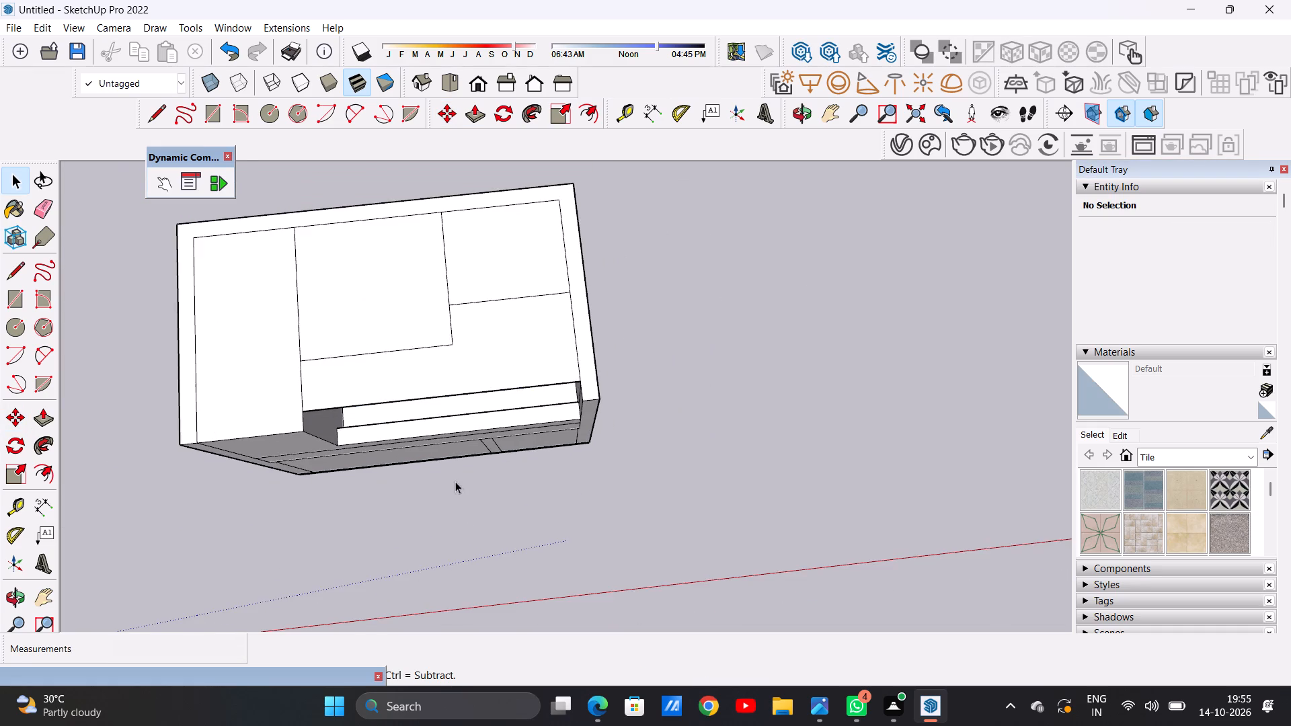
pyautogui.moveTo(444, 452); pyautogui.dragTo(329, 286, button='middle')
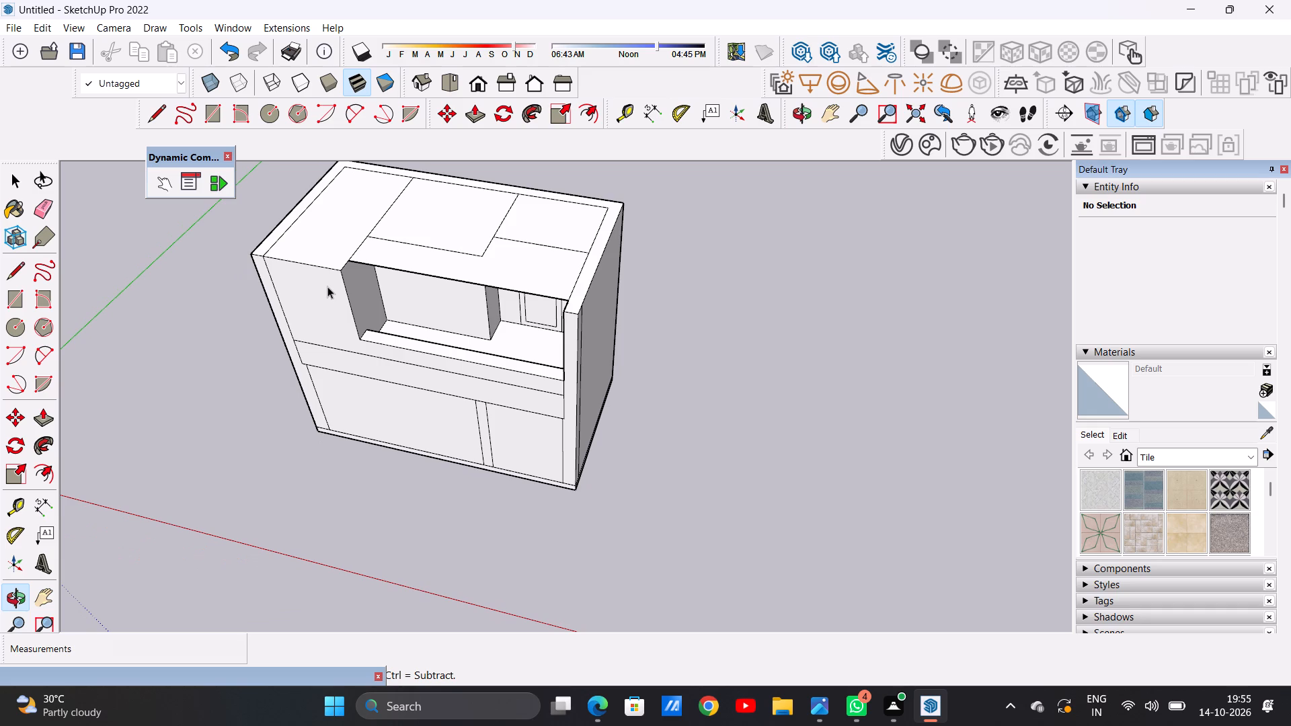
pyautogui.scroll(-2, 513, 375)
pyautogui.moveTo(506, 407); pyautogui.dragTo(623, 287, button='middle')
pyautogui.scroll(3, 432, 282)
pyautogui.moveTo(454, 285); pyautogui.dragTo(459, 468, button='middle')
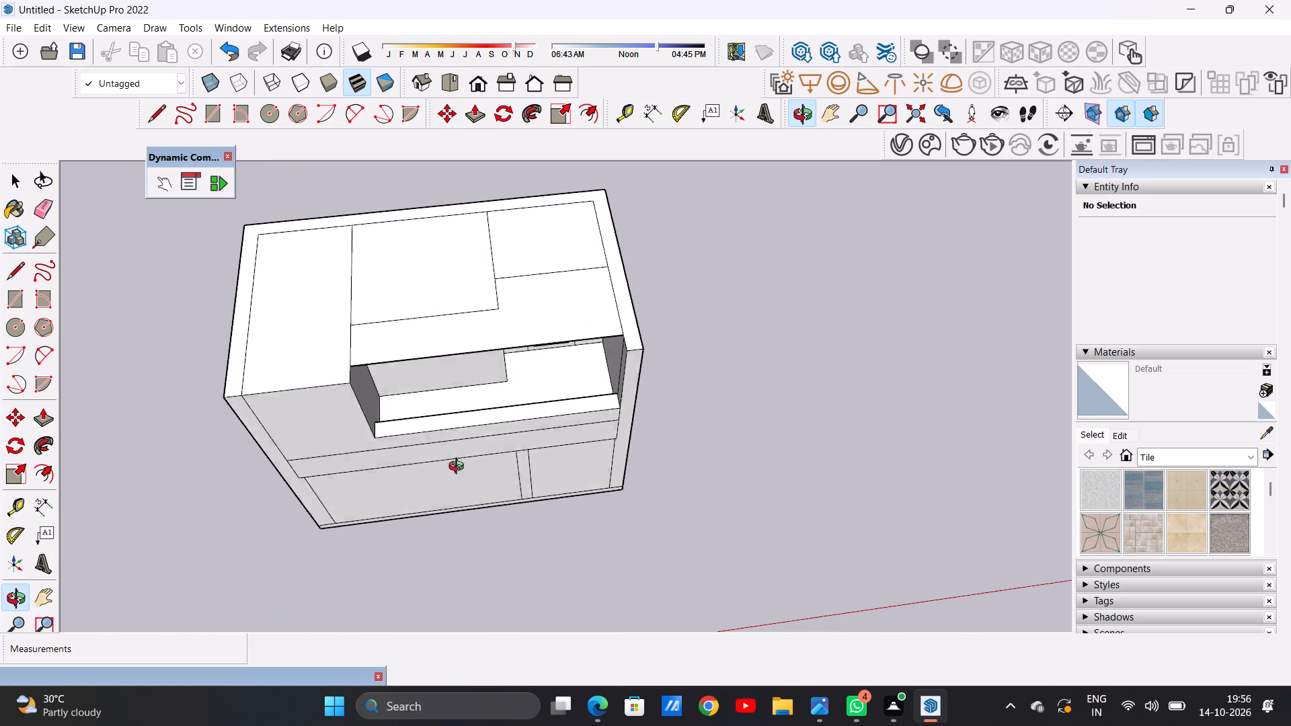
pyautogui.moveTo(459, 468); pyautogui.dragTo(455, 473, button='middle')
pyautogui.scroll(2, 425, 442)
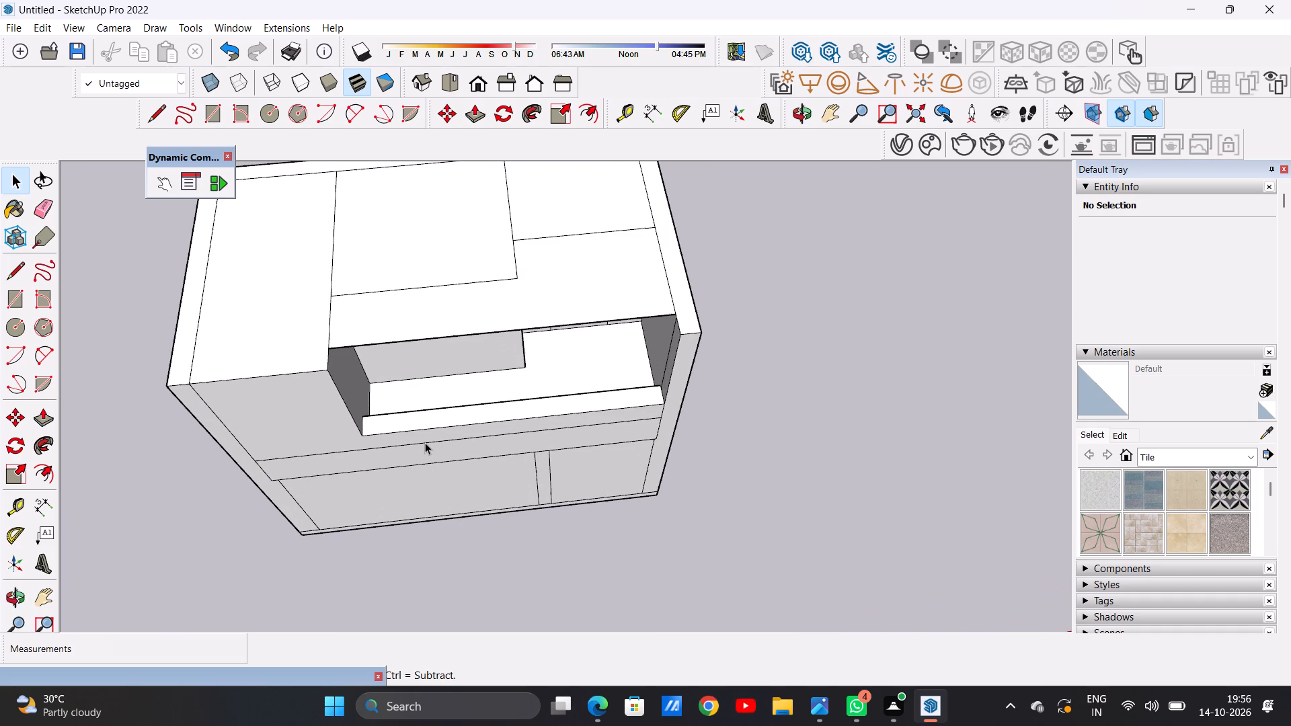
pyautogui.press('l')
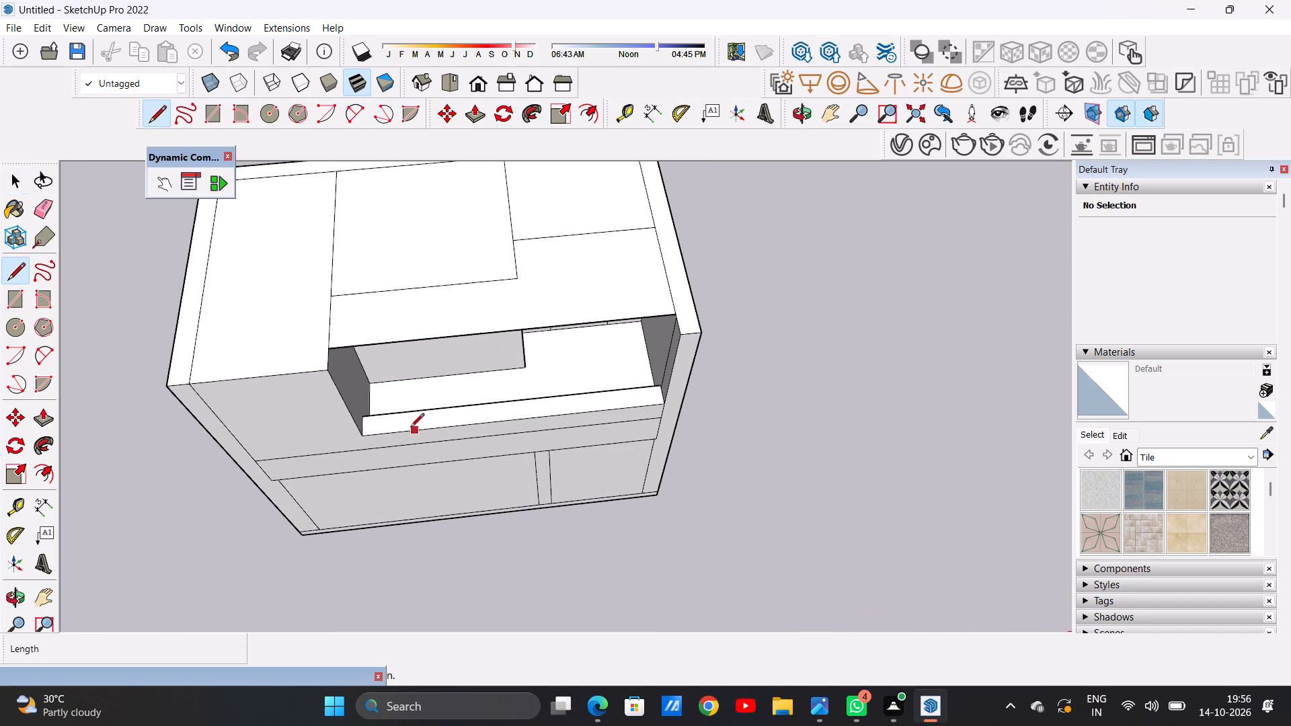
pyautogui.click(321, 370)
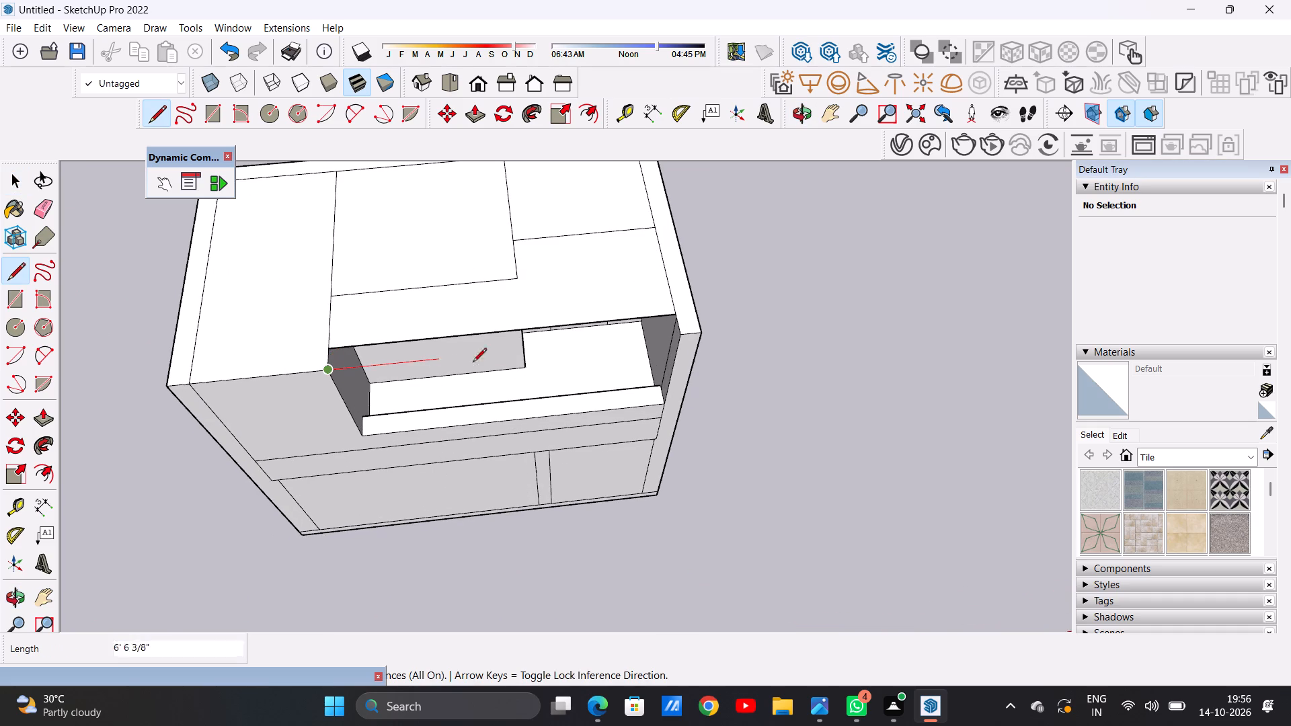
pyautogui.click(675, 335)
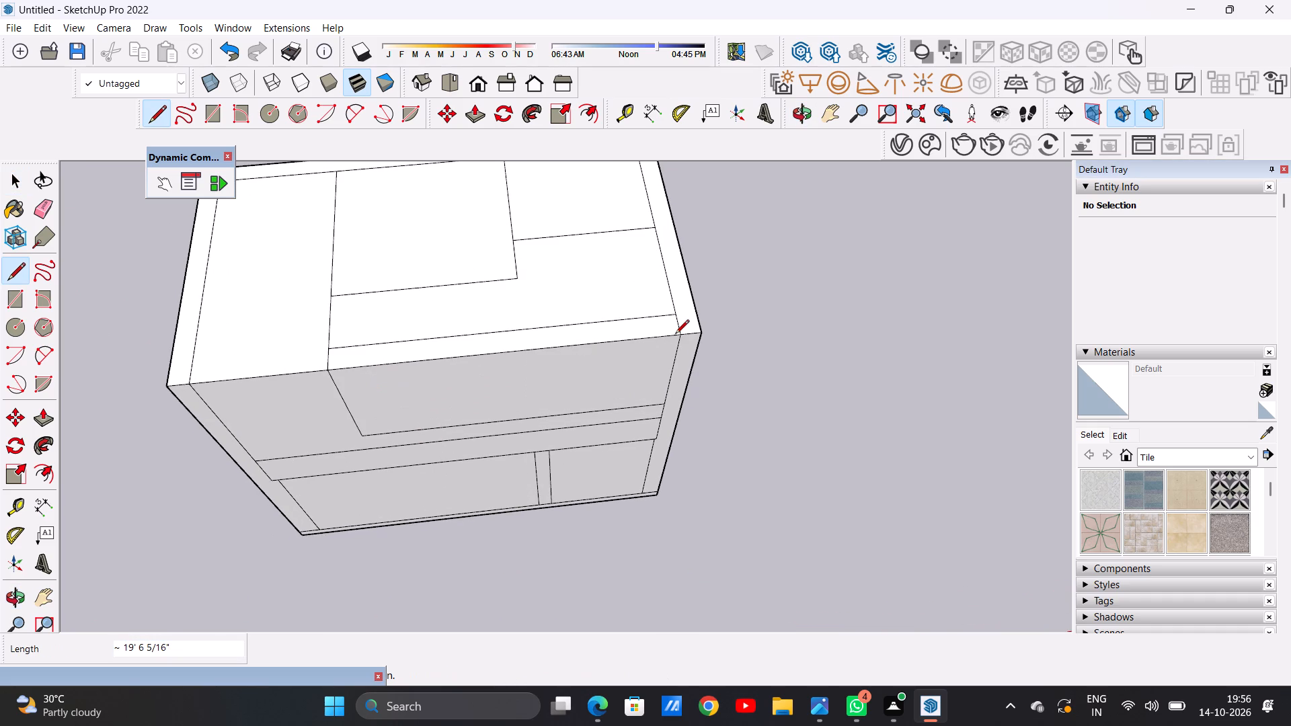
# Delete the vertical face filling the balcony opening between the parapet and the roof edge.
pyautogui.press('space')
pyautogui.click(615, 393)
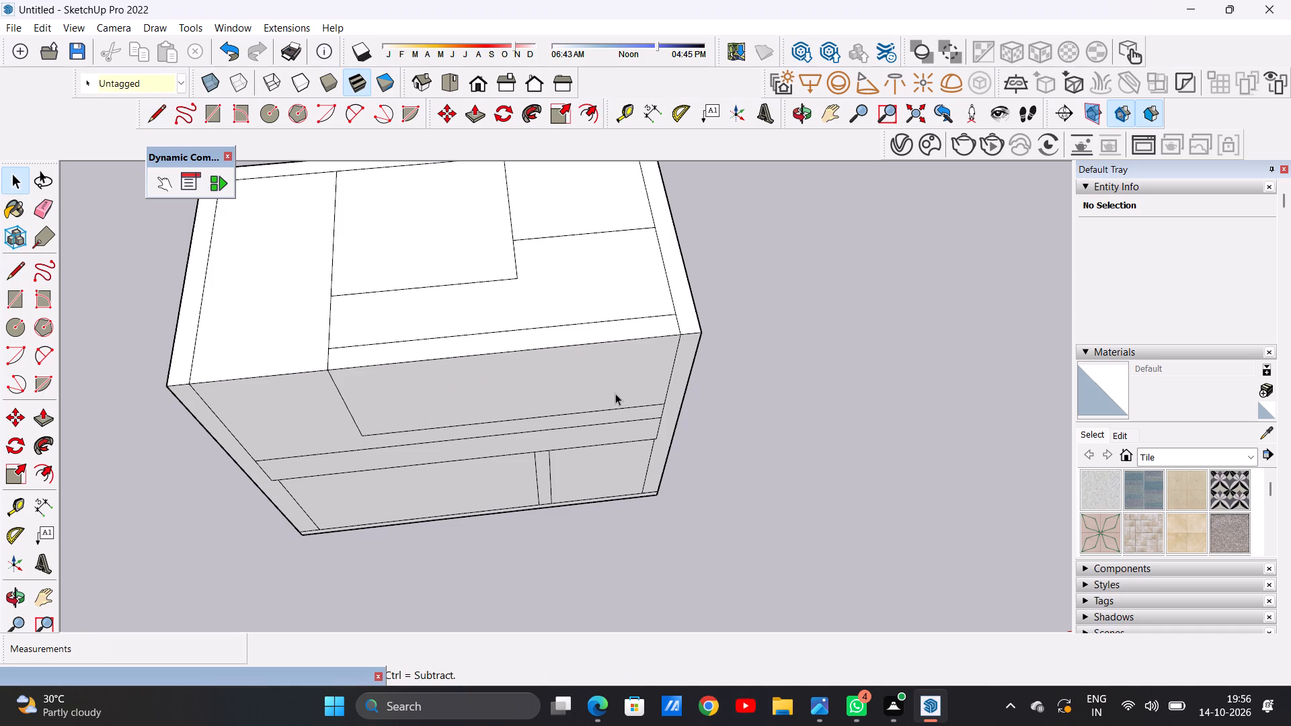
pyautogui.press('Delete')
# Examine the roofed balcony opening and the roof surface from the front, above and the side.
pyautogui.scroll(-5, 520, 392)
pyautogui.moveTo(536, 378); pyautogui.dragTo(529, 264, button='middle')
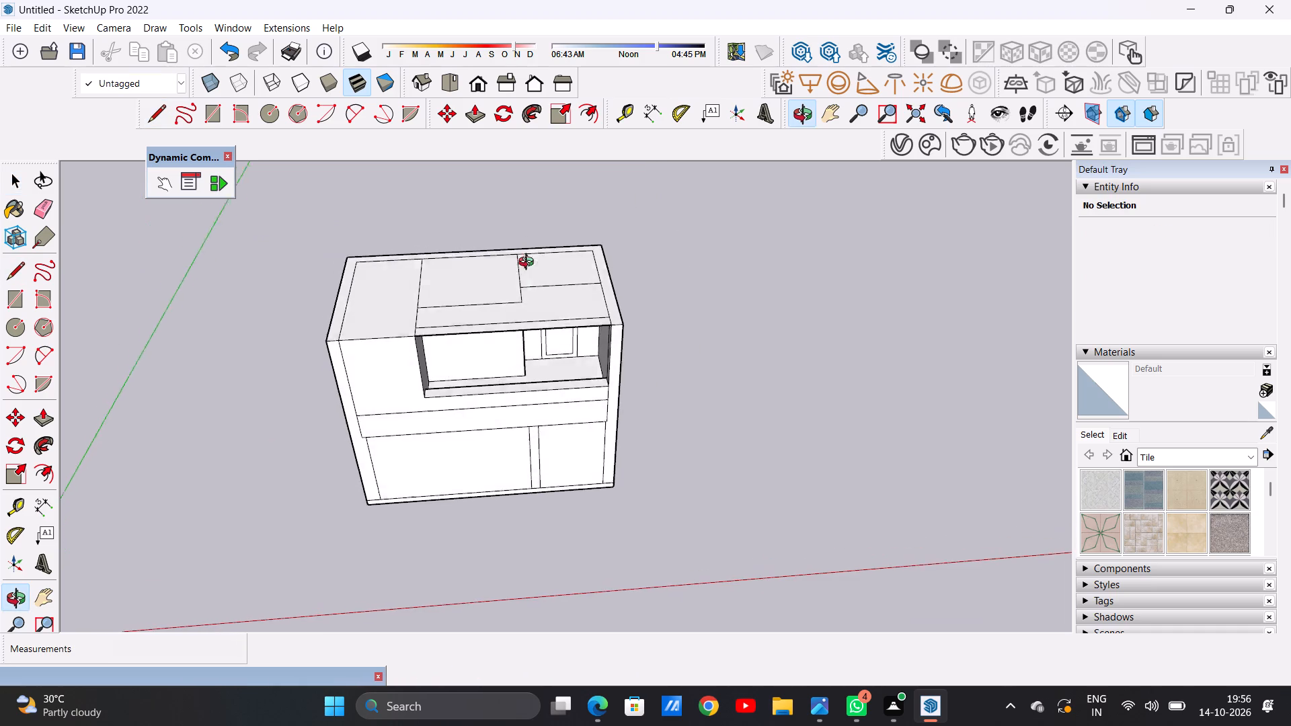
pyautogui.moveTo(529, 264); pyautogui.dragTo(529, 249, button='middle')
pyautogui.moveTo(550, 393); pyautogui.dragTo(517, 255, button='middle')
pyautogui.scroll(6, 485, 290)
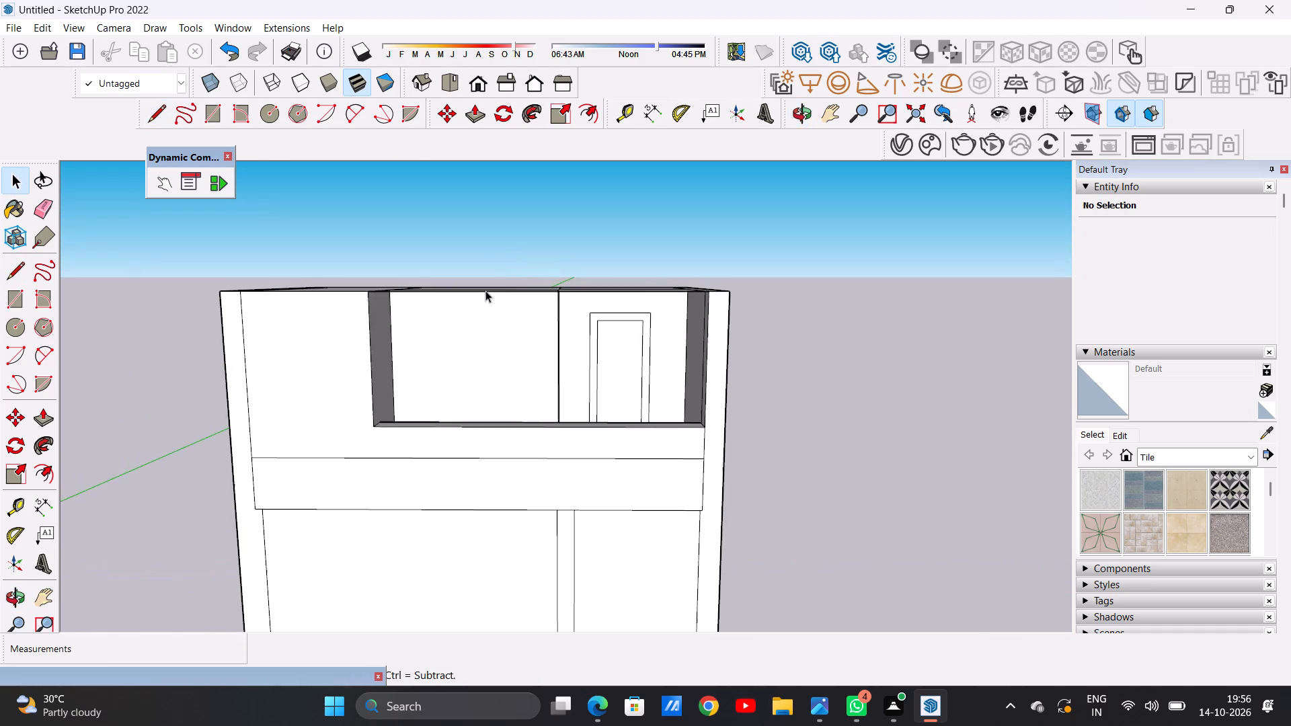
pyautogui.moveTo(530, 280); pyautogui.dragTo(547, 555, button='middle')
pyautogui.scroll(-6, 530, 395)
pyautogui.moveTo(539, 368); pyautogui.dragTo(417, 368, button='middle')
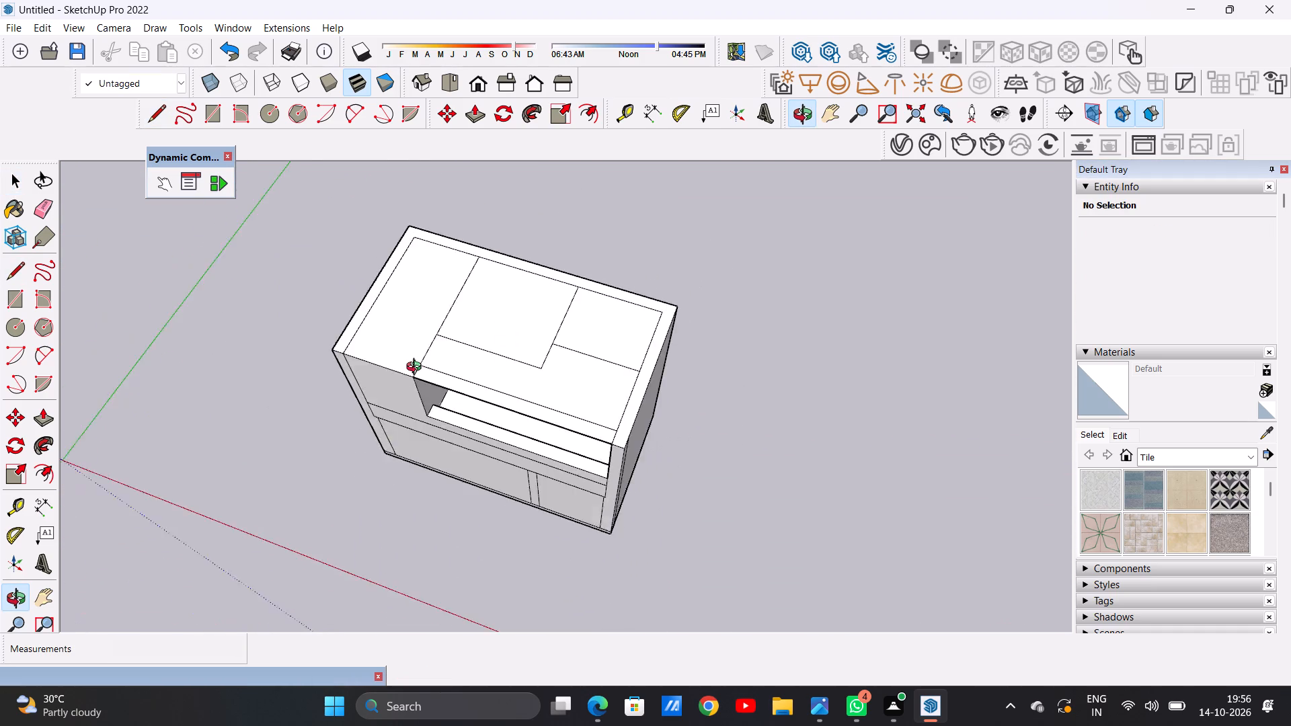
pyautogui.moveTo(417, 368); pyautogui.dragTo(535, 354, button='middle')
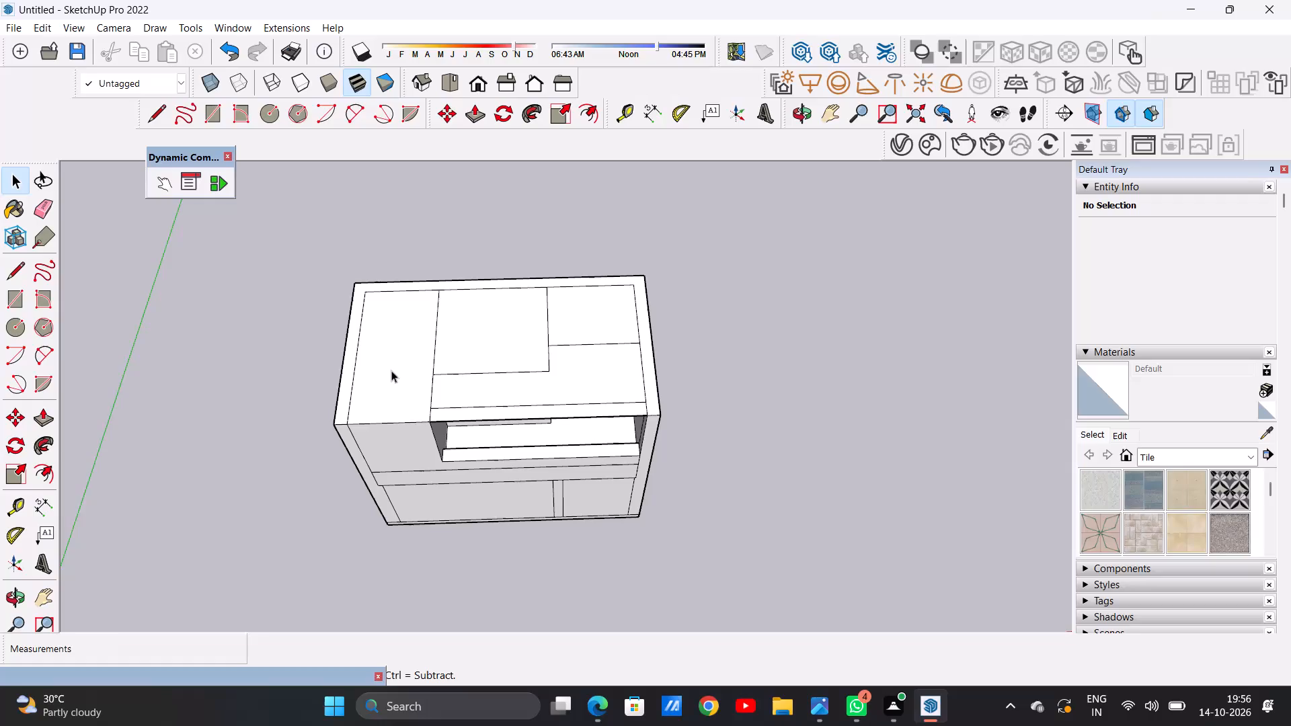
# Push/Pull the side block's top face, inside the wall outline, up 10'.
pyautogui.press('p')
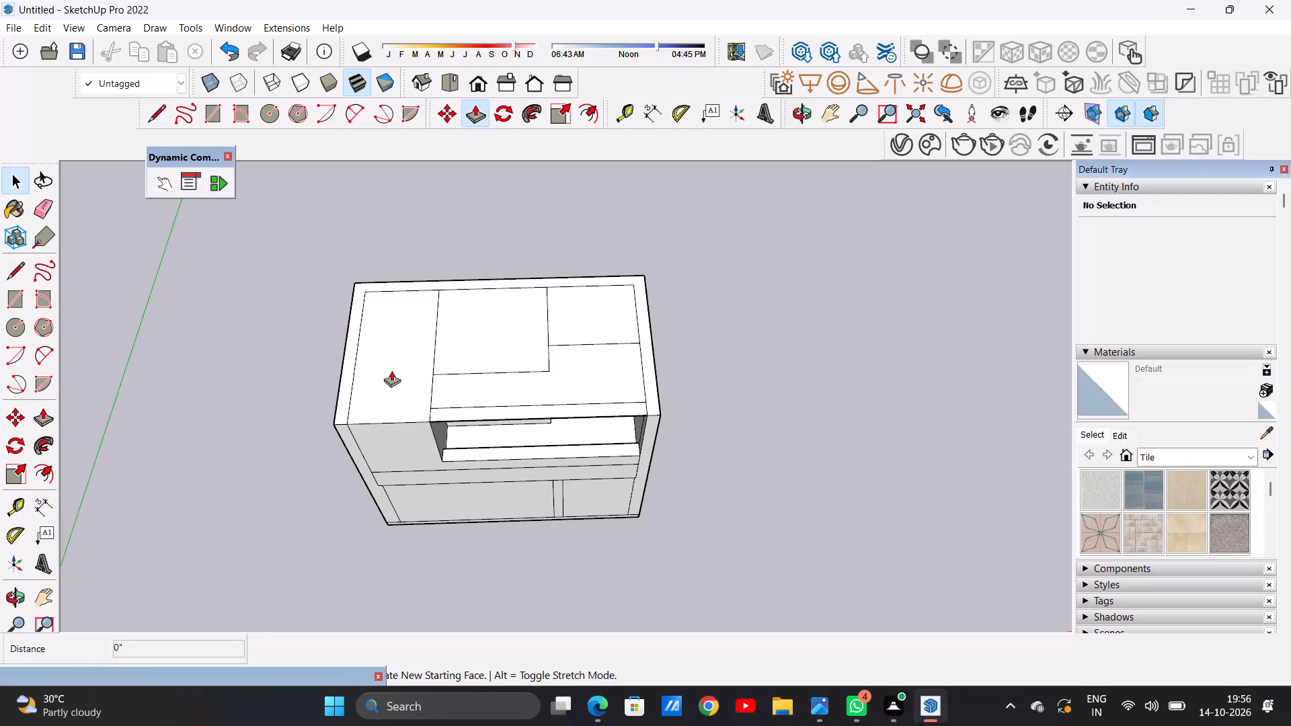
pyautogui.click(404, 381)
pyautogui.scroll(-6, 407, 342)
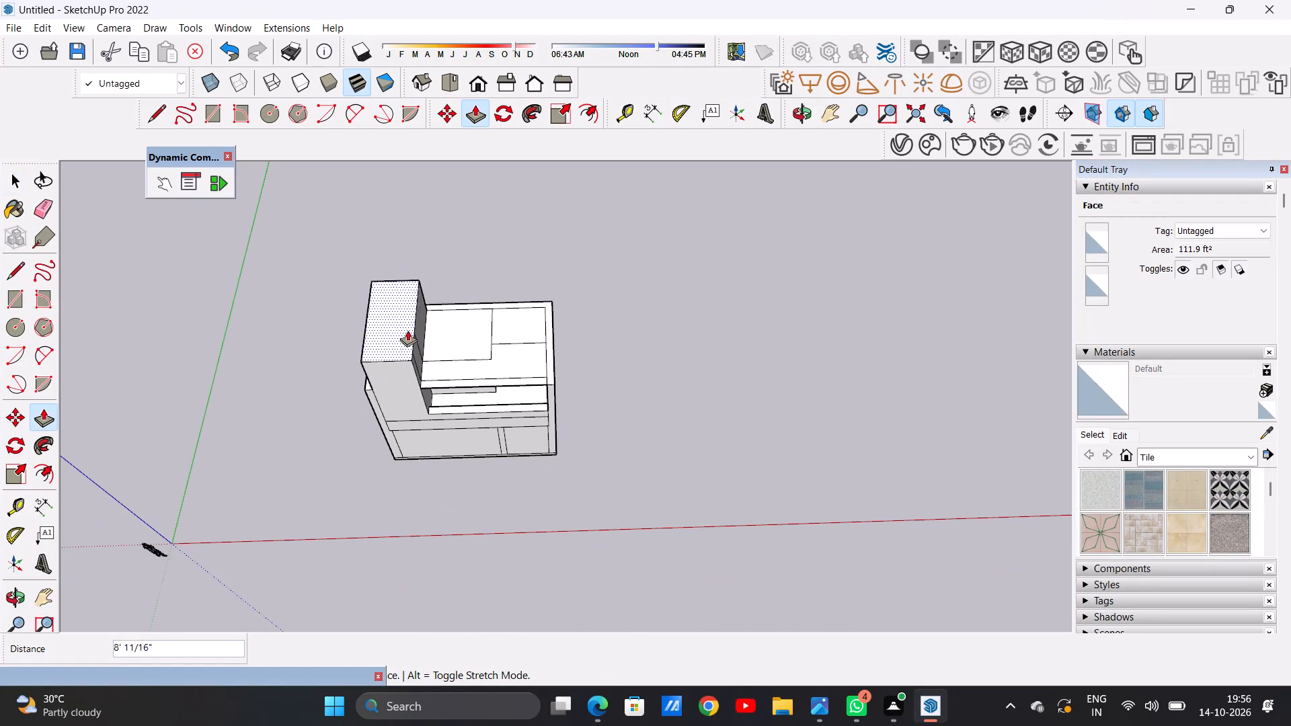
pyautogui.moveTo(420, 319); pyautogui.dragTo(442, 250, button='middle')
pyautogui.moveTo(481, 300); pyautogui.dragTo(480, 284, button='middle')
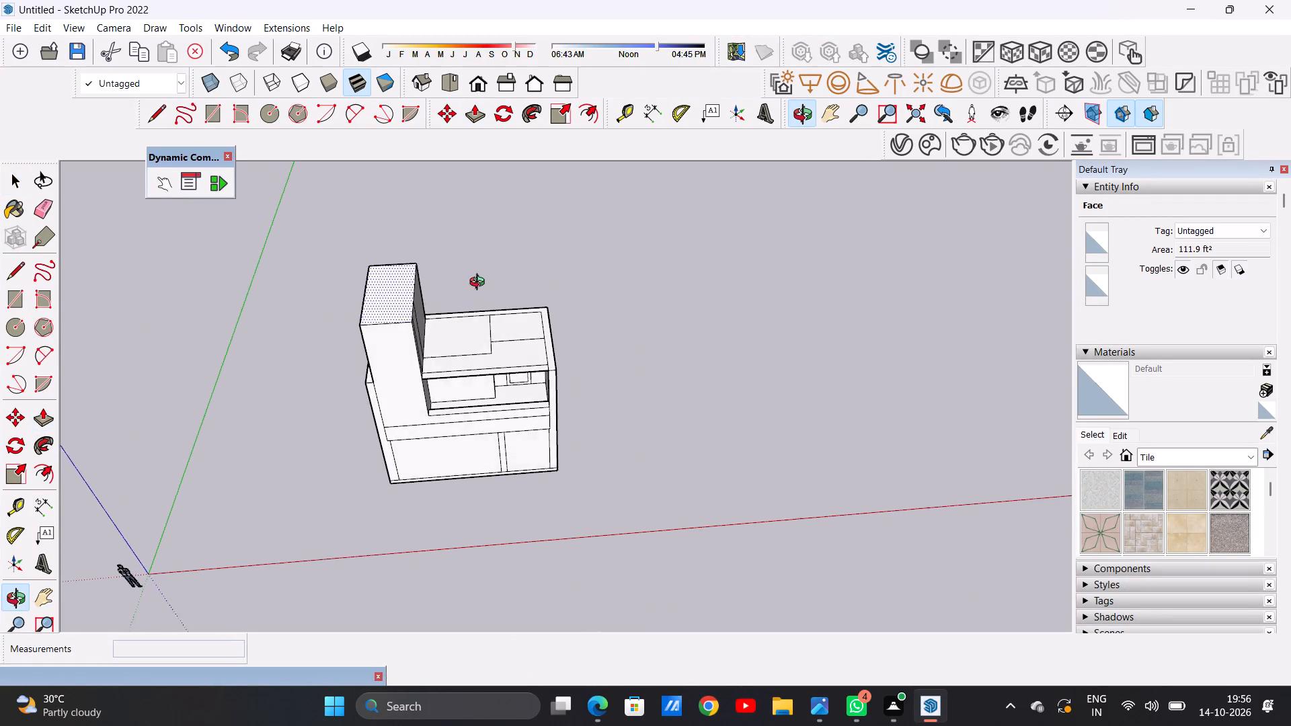
pyautogui.moveTo(480, 284); pyautogui.dragTo(460, 215, button='middle')
pyautogui.moveTo(407, 319); pyautogui.dragTo(430, 253, button='middle')
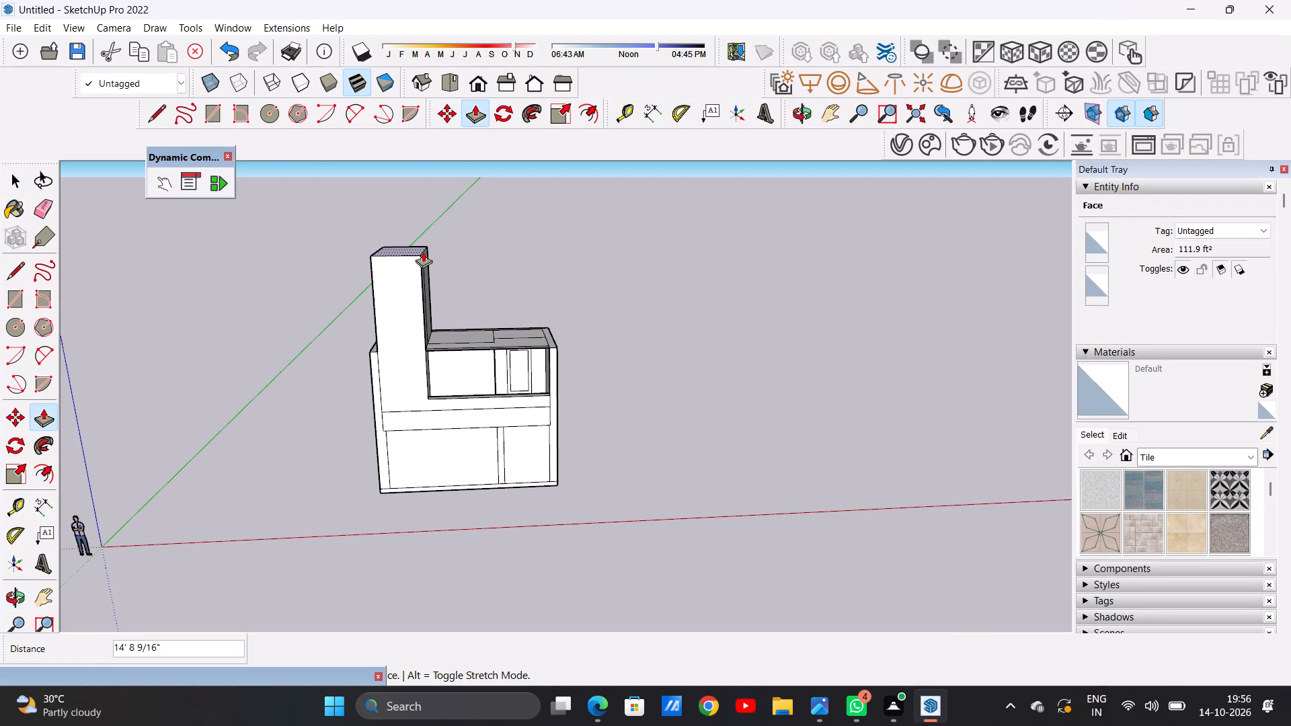
pyautogui.write("10'")
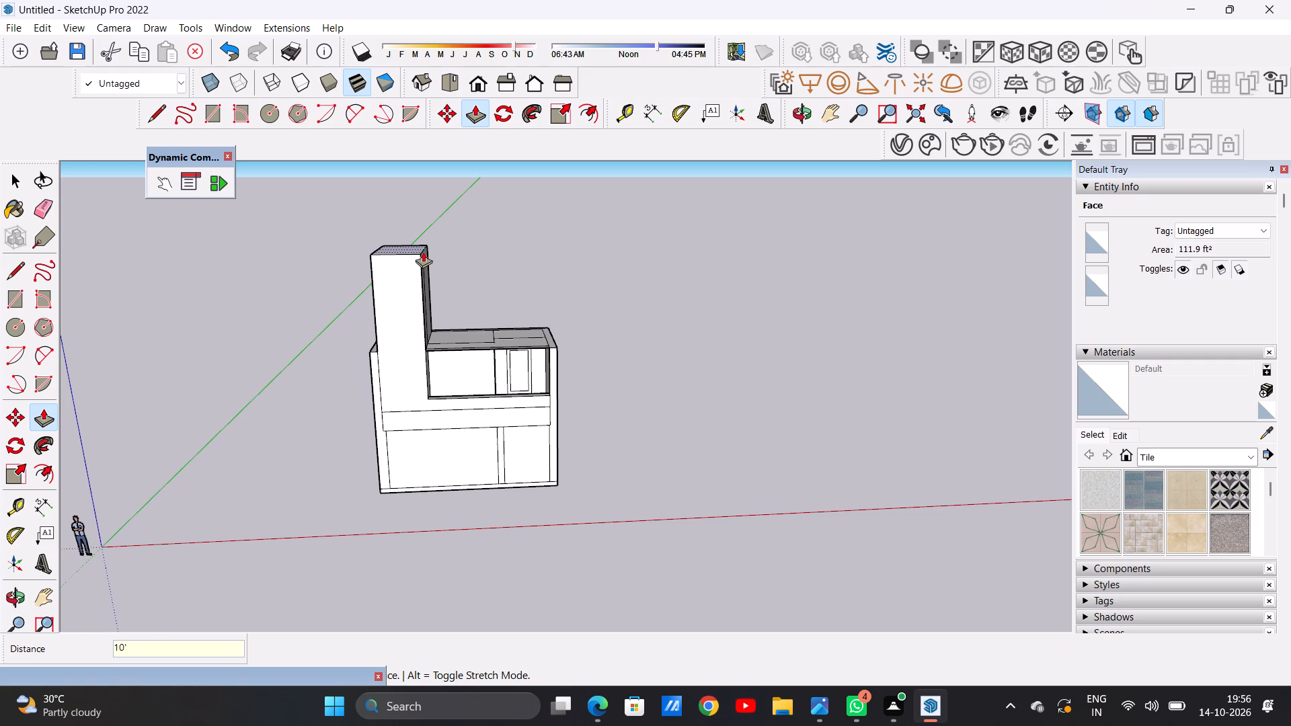
pyautogui.press('Return')
pyautogui.press('space')
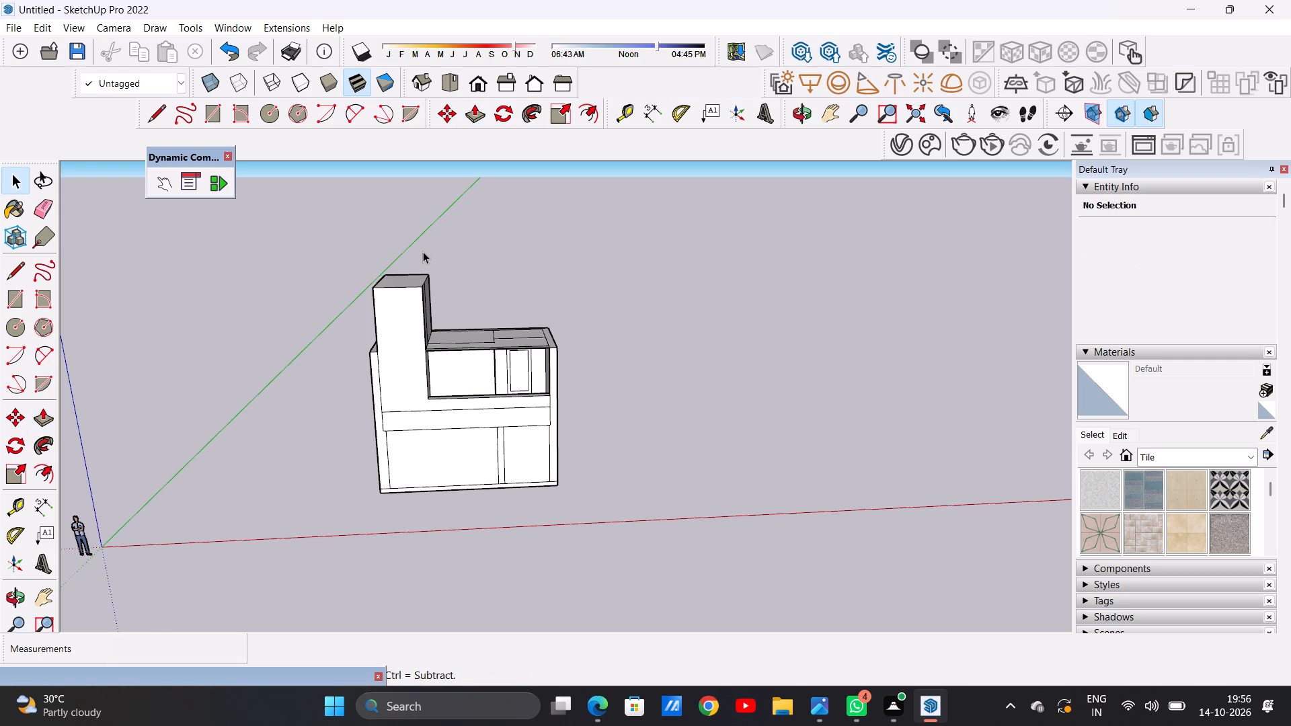
# Erase the two vertical lines on the raised side block's inner face, above the balcony roof.
pyautogui.scroll(-3, 456, 360)
pyautogui.moveTo(512, 335); pyautogui.dragTo(256, 351, button='middle')
pyautogui.scroll(3, 468, 320)
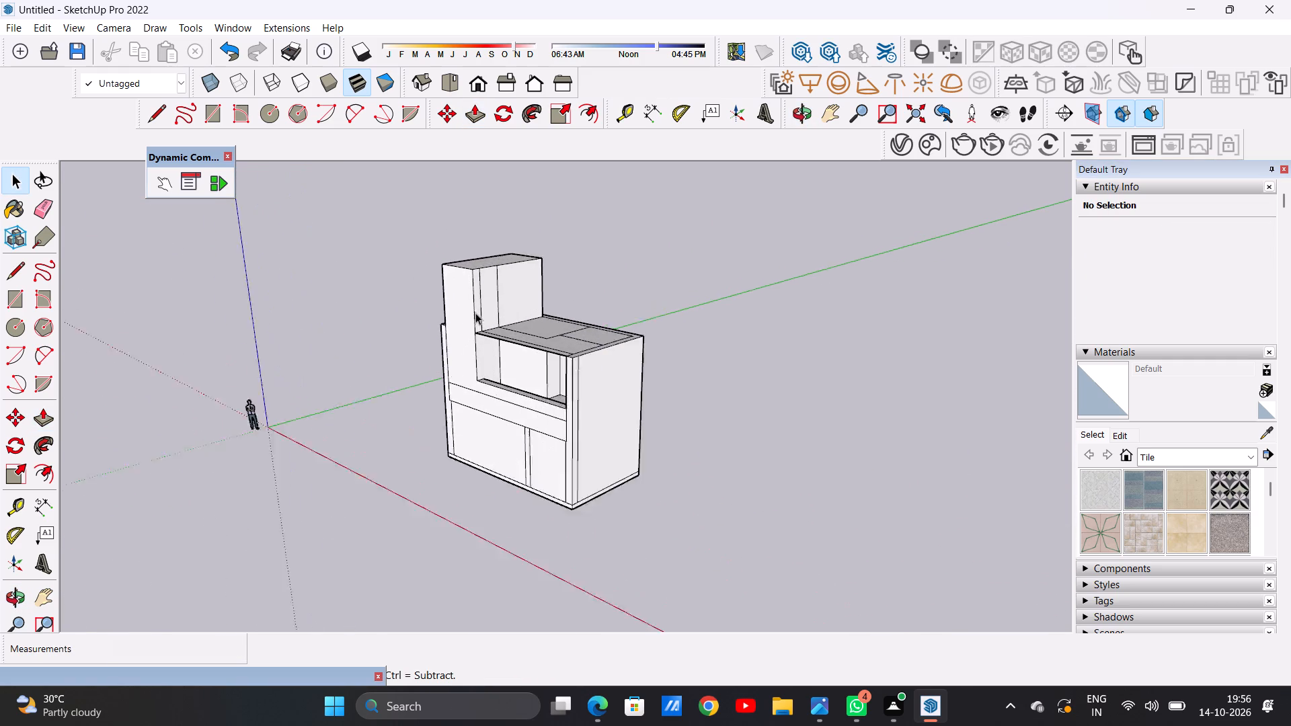
pyautogui.scroll(4, 475, 313)
pyautogui.scroll(-1, 483, 309)
pyautogui.scroll(8, 483, 309)
pyautogui.press('e')
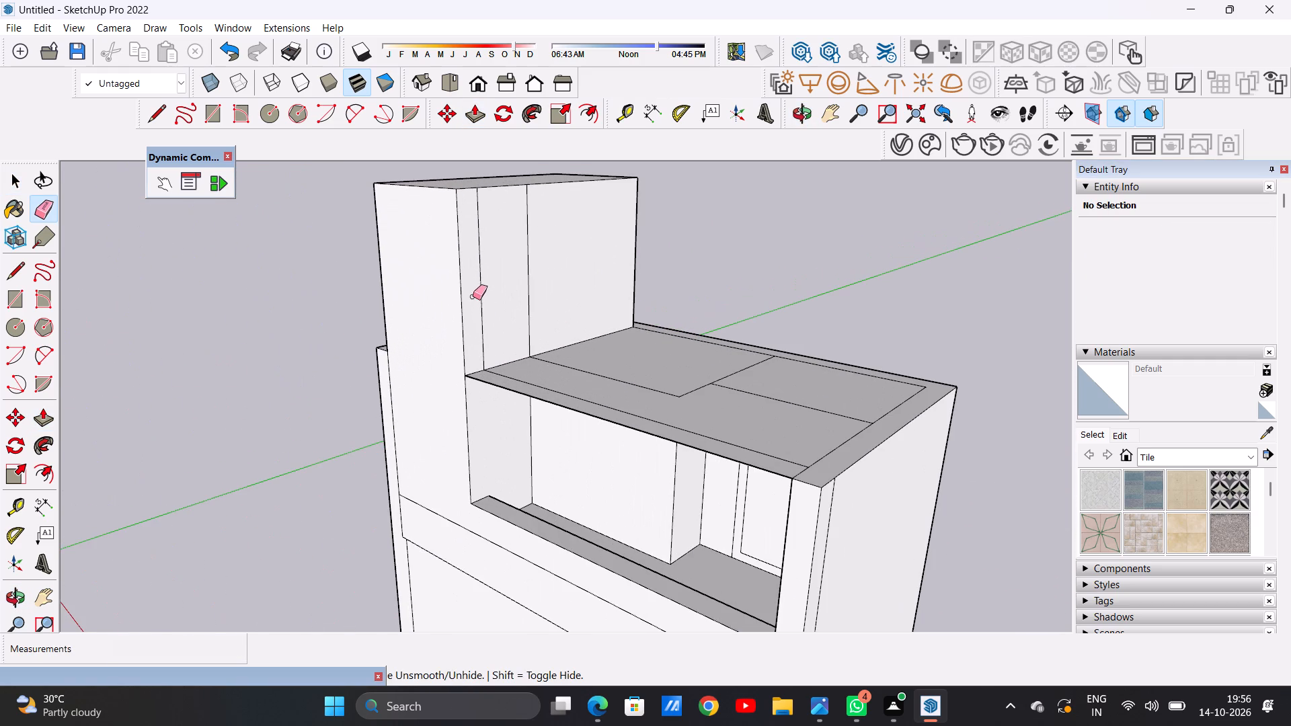
pyautogui.moveTo(481, 295); pyautogui.dragTo(495, 284)
pyautogui.moveTo(516, 266); pyautogui.dragTo(533, 255)
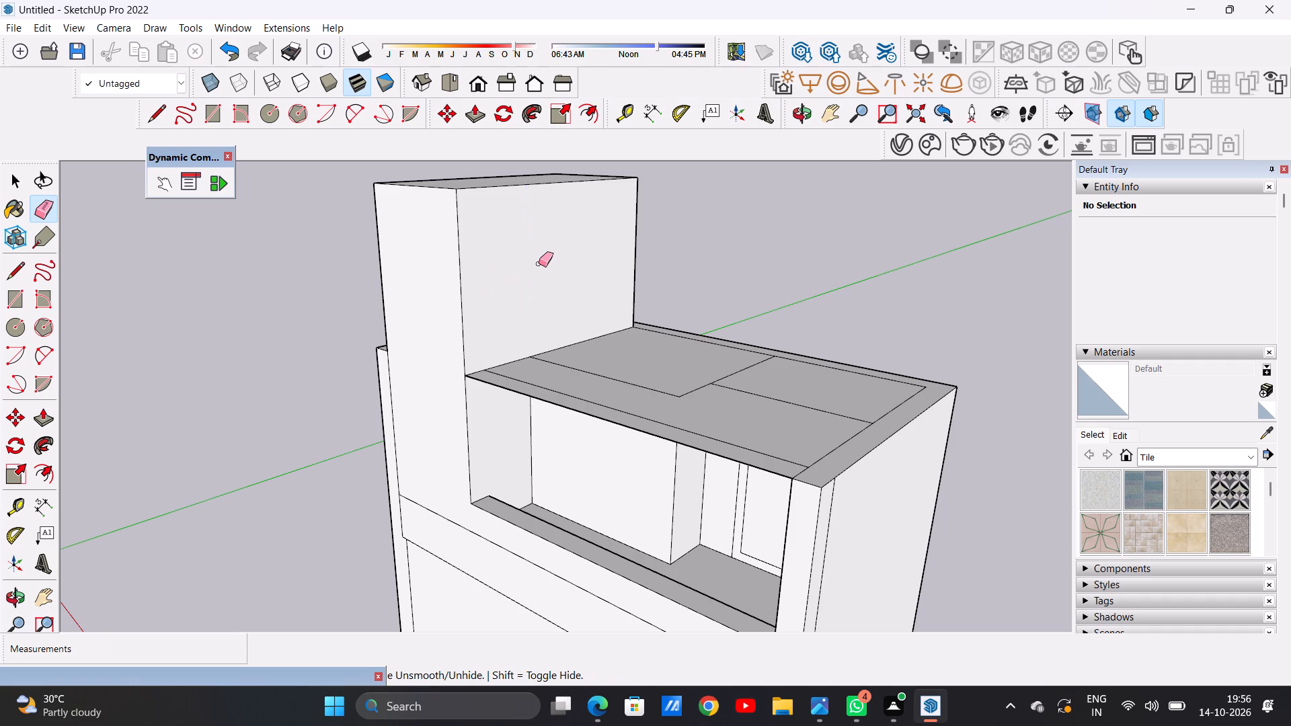
pyautogui.press('space')
# Erase the vertical line on the front facade between the side block and the adjoining outer wall's end.
pyautogui.scroll(-9, 486, 362)
pyautogui.moveTo(460, 359); pyautogui.dragTo(768, 360, button='middle')
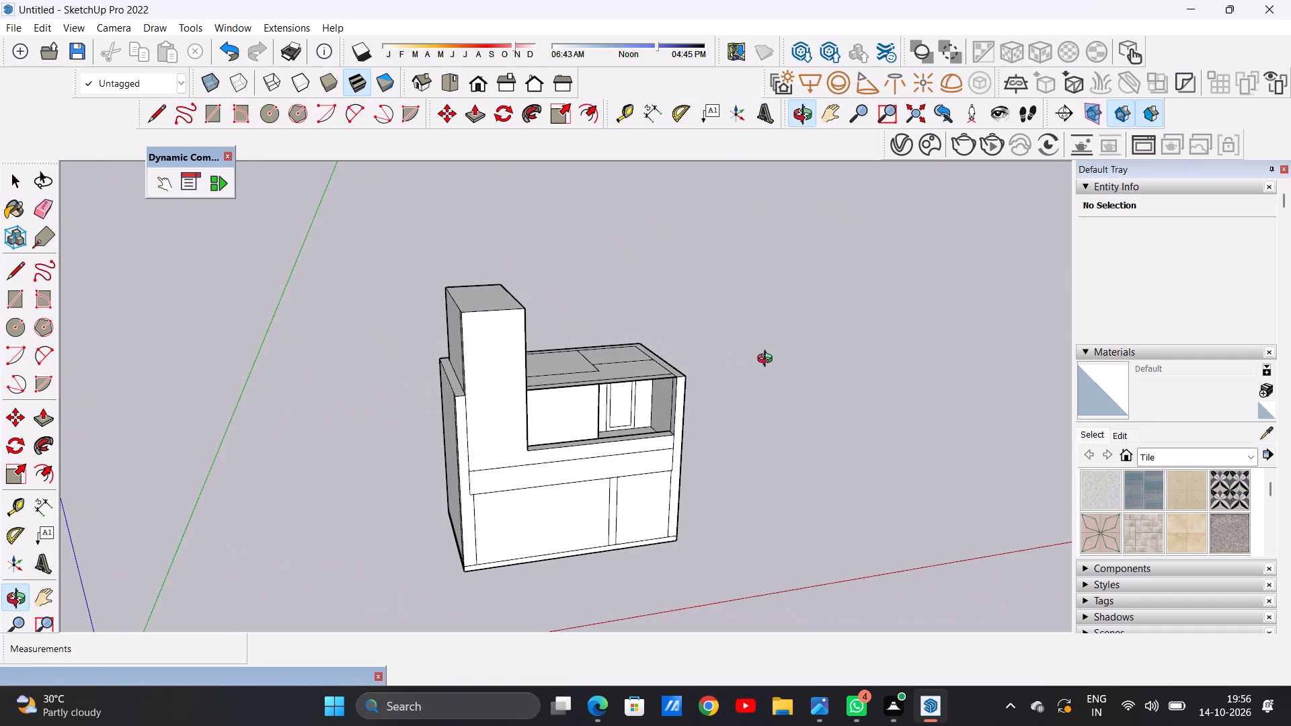
pyautogui.moveTo(768, 360); pyautogui.dragTo(710, 354, button='middle')
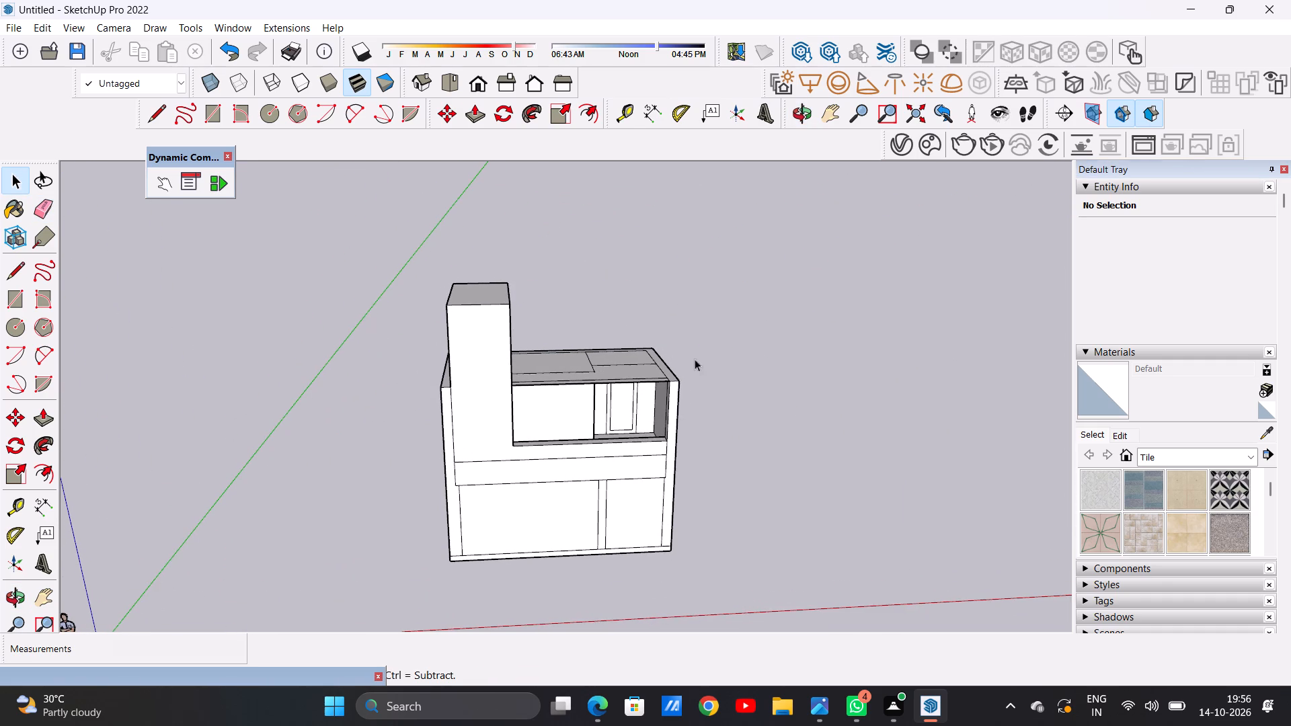
pyautogui.scroll(7, 440, 427)
pyautogui.scroll(-12, 513, 403)
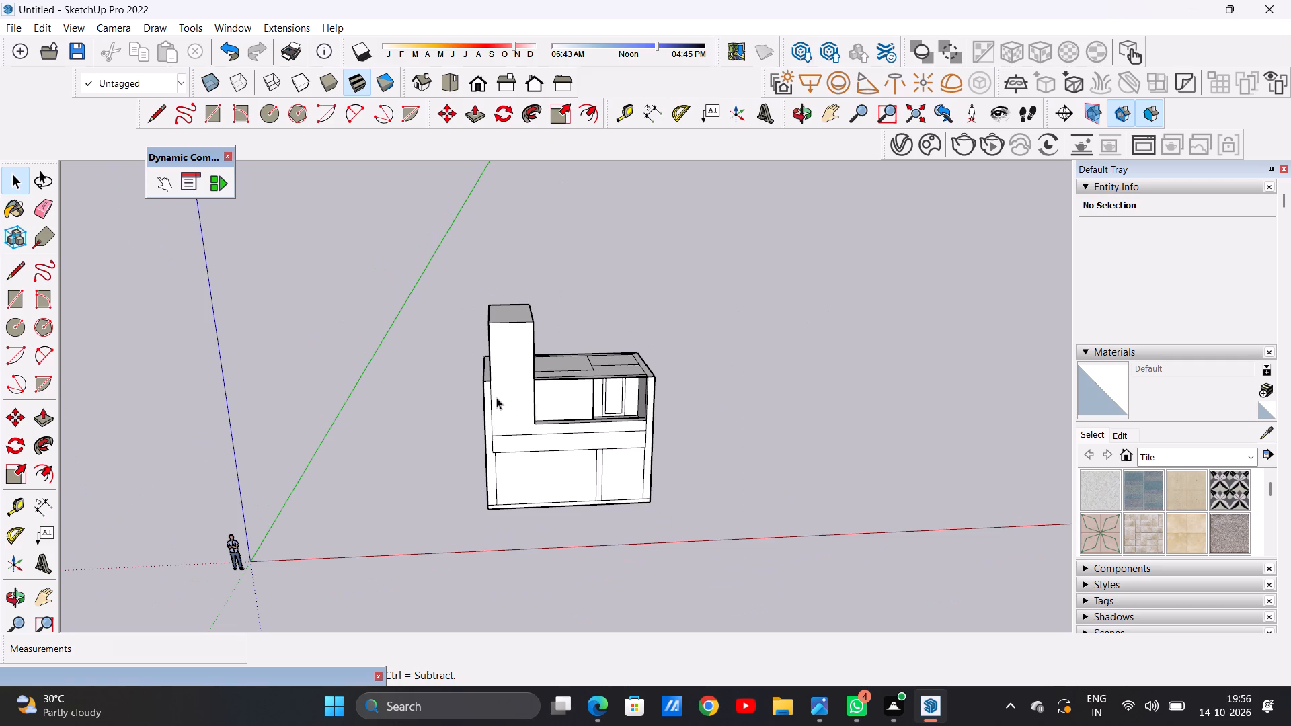
pyautogui.scroll(2, 508, 404)
pyautogui.scroll(-1, 508, 404)
pyautogui.scroll(1, 508, 404)
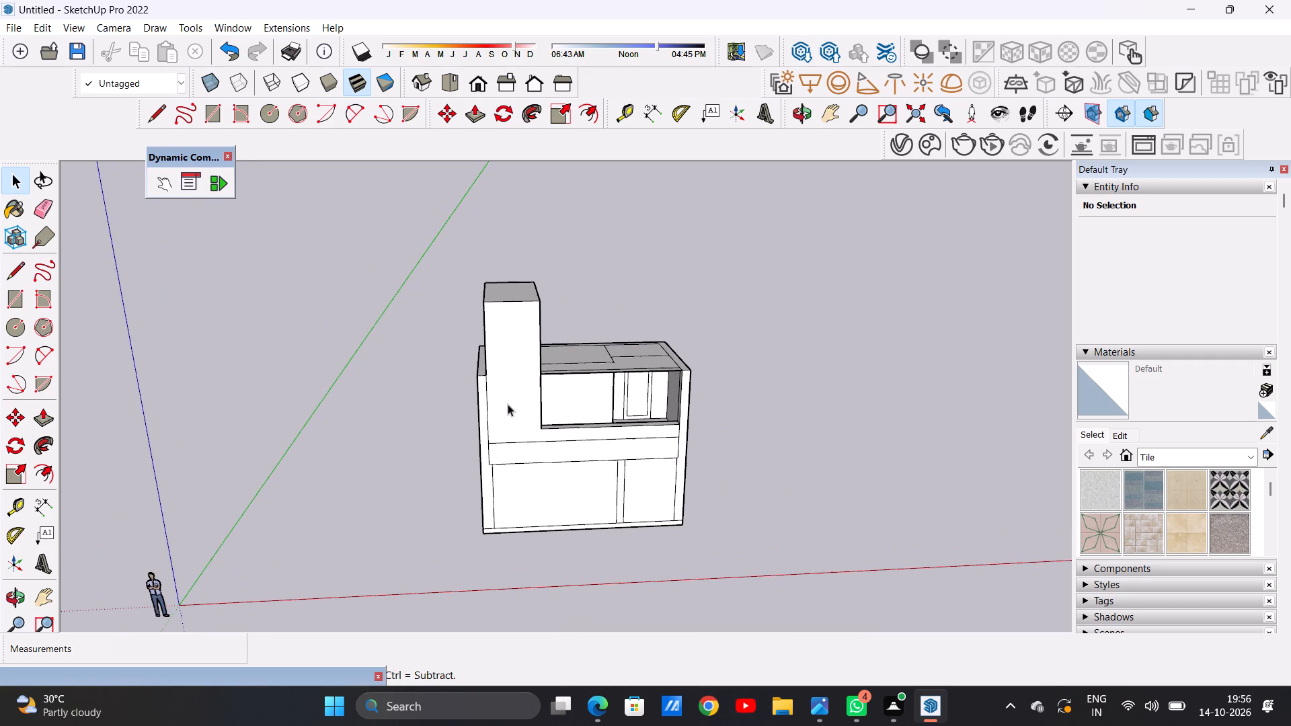
pyautogui.scroll(-1, 509, 407)
pyautogui.scroll(5, 485, 421)
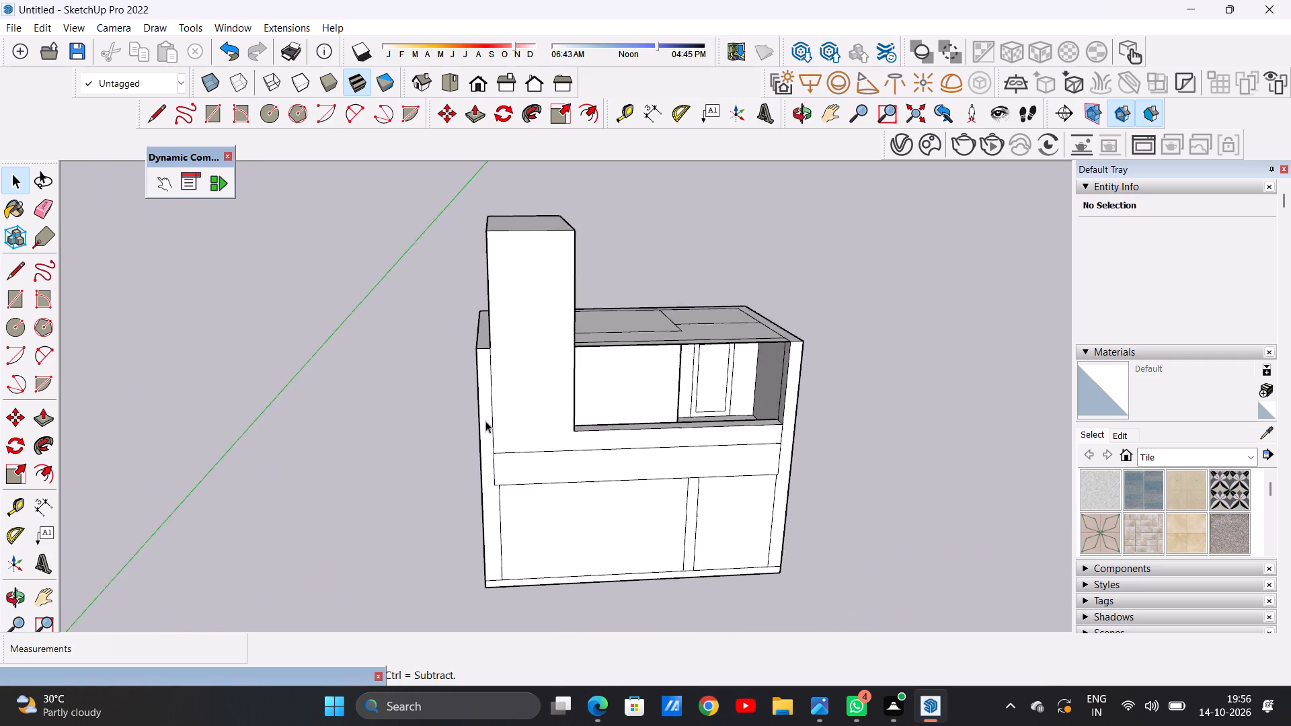
pyautogui.scroll(2, 485, 421)
pyautogui.press('e')
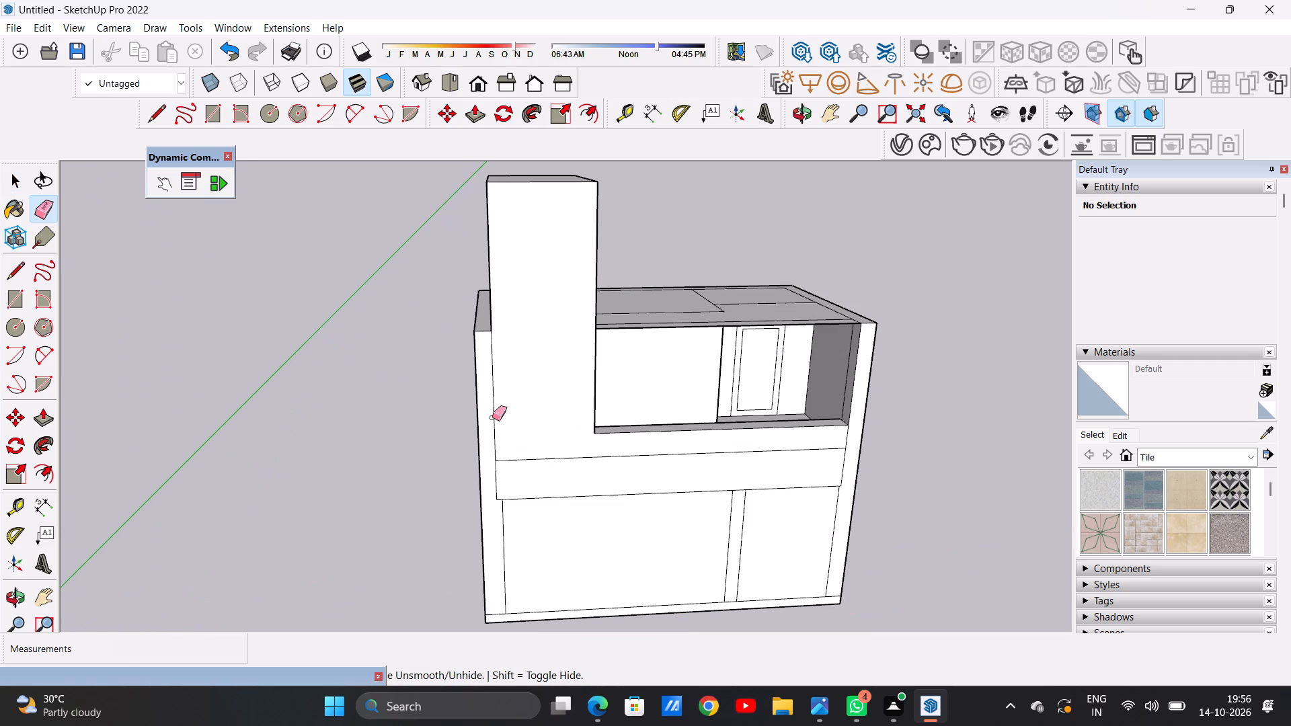
pyautogui.moveTo(492, 413); pyautogui.dragTo(500, 409)
pyautogui.press('space')
# Erase the vertical line near the front corner on the raised side block's outer face.
pyautogui.scroll(-4, 506, 420)
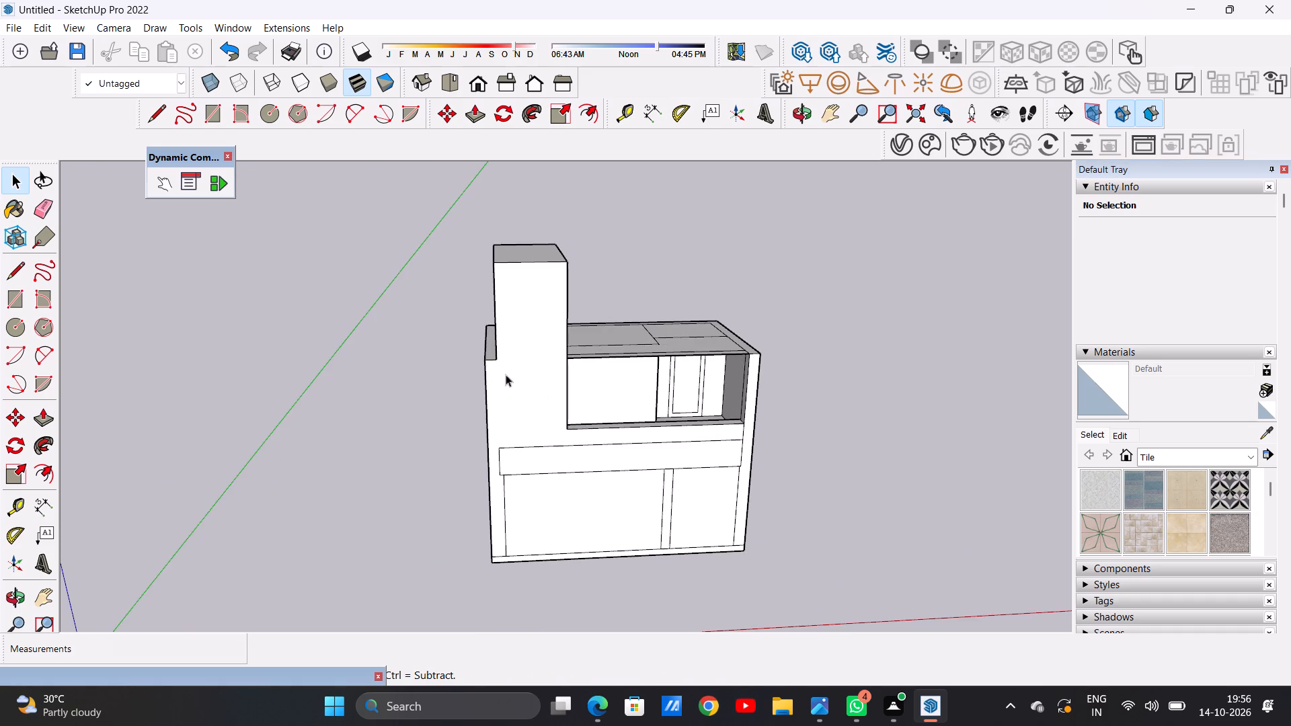
pyautogui.moveTo(518, 381); pyautogui.dragTo(635, 485, button='middle')
pyautogui.scroll(5, 524, 358)
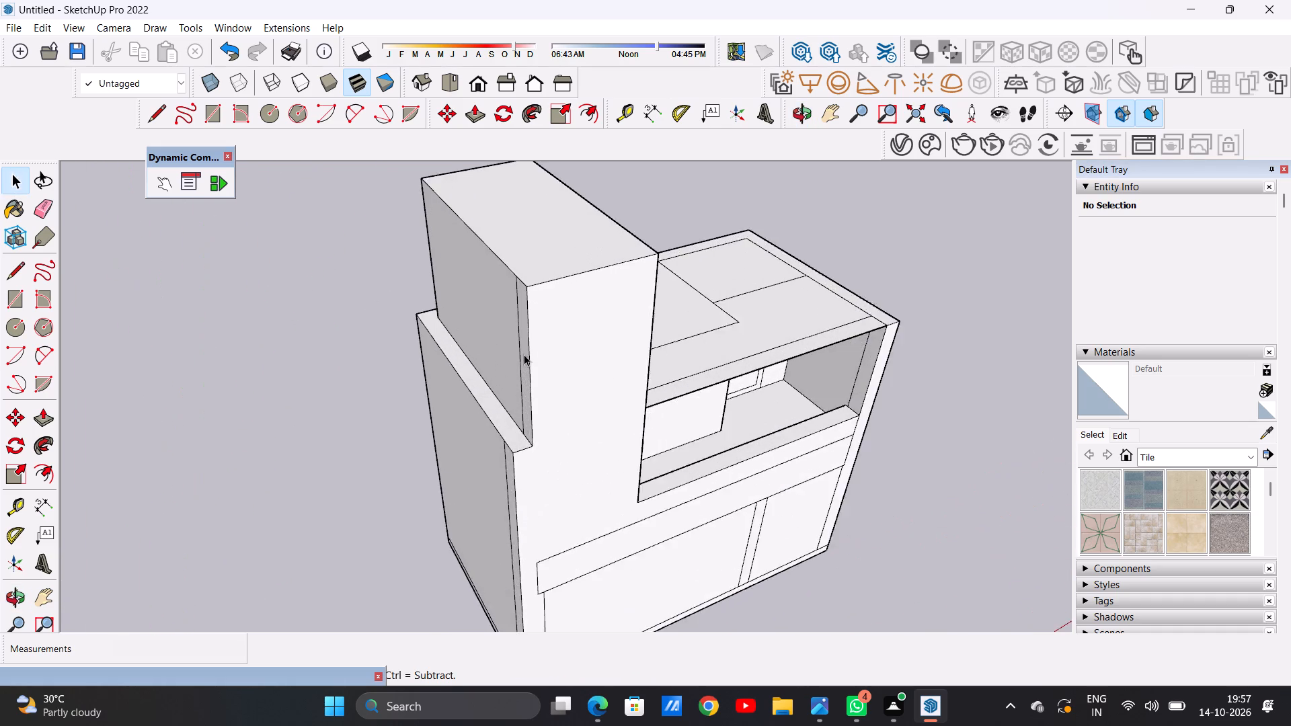
pyautogui.scroll(7, 524, 354)
pyautogui.press('e')
pyautogui.moveTo(520, 344); pyautogui.dragTo(505, 336)
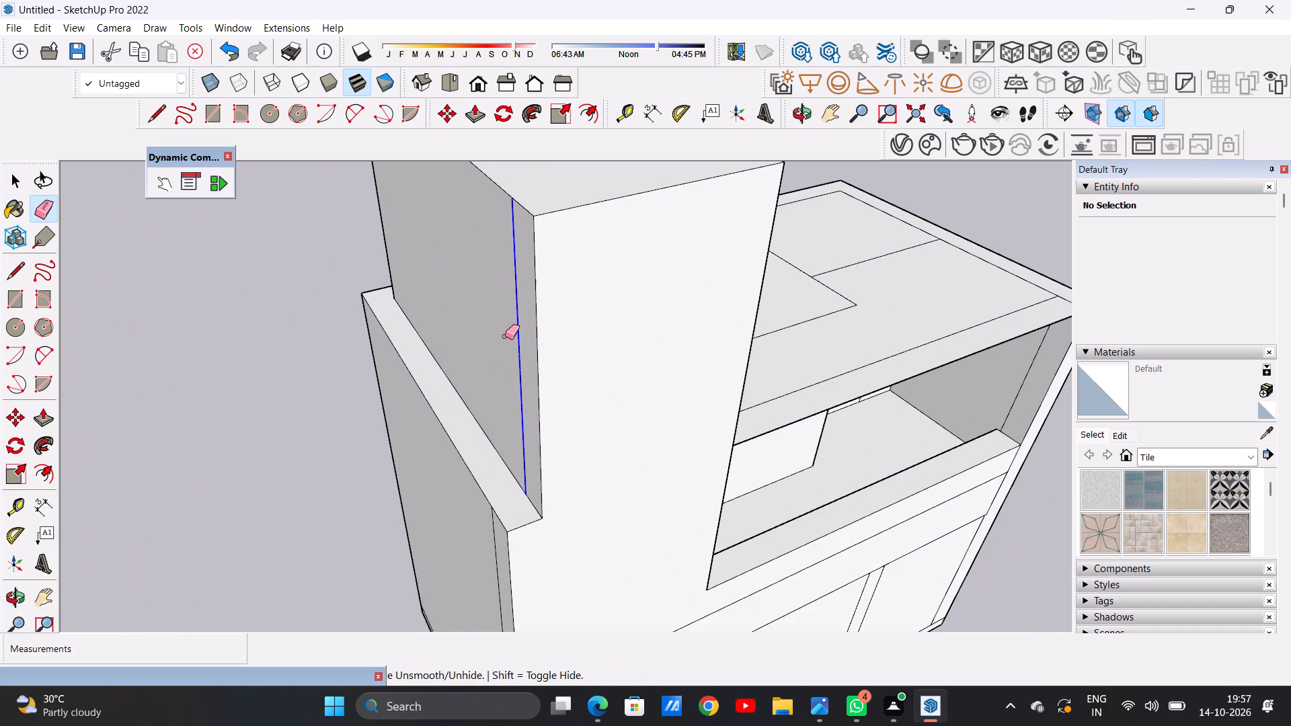
pyautogui.press('space')
# Push/Pull the top face of the outer walls up level with the raised side block's top.
pyautogui.write('P')
pyautogui.click(483, 456)
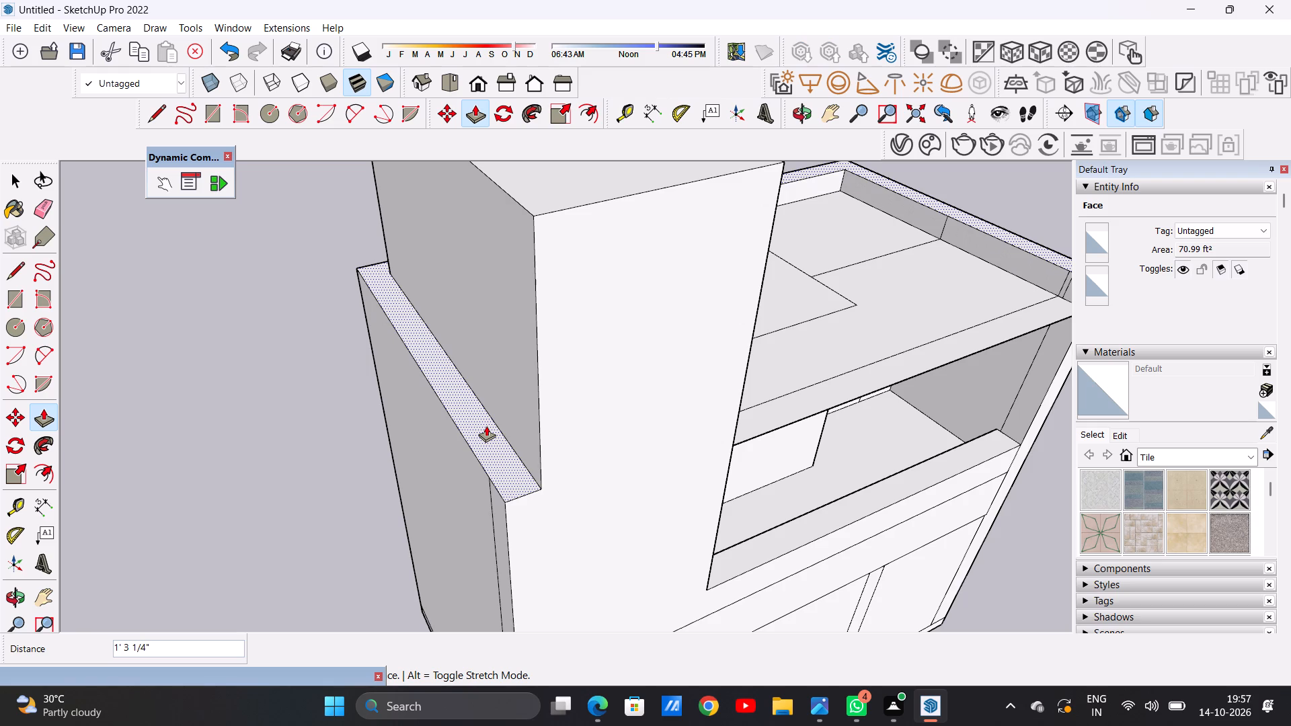
pyautogui.scroll(-8, 500, 349)
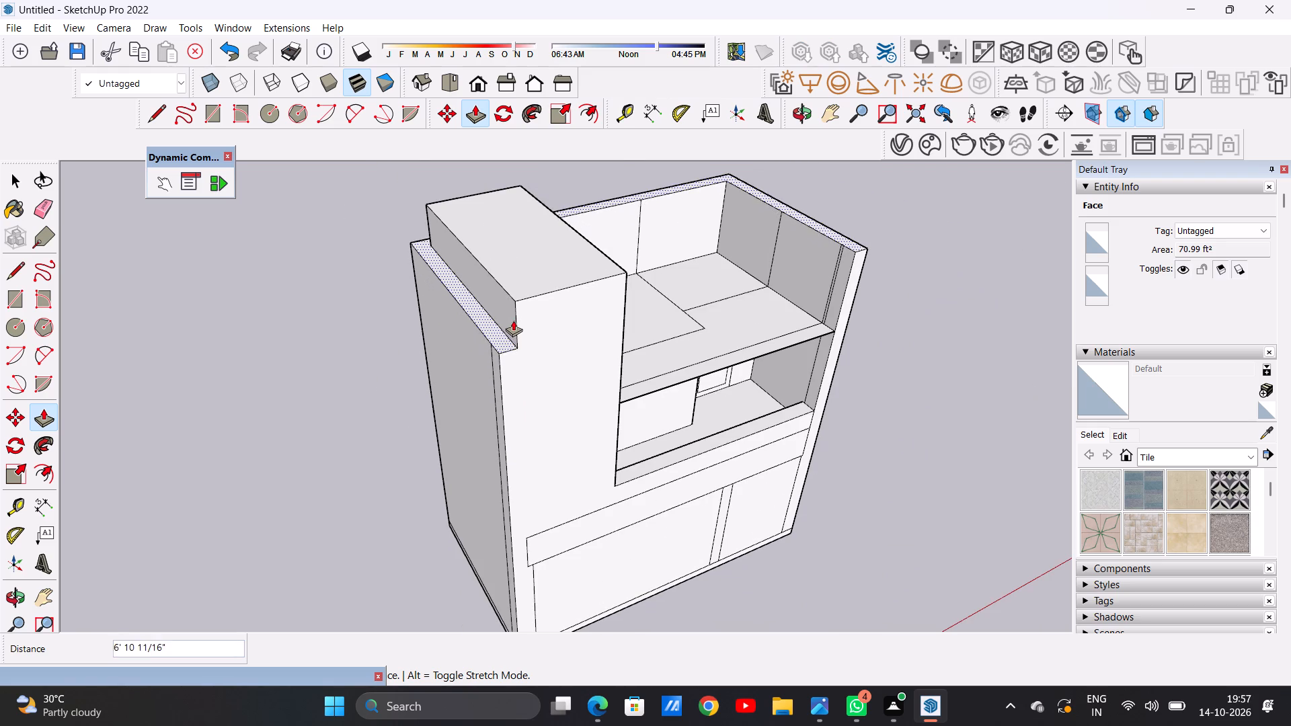
pyautogui.click(516, 297)
pyautogui.press('space')
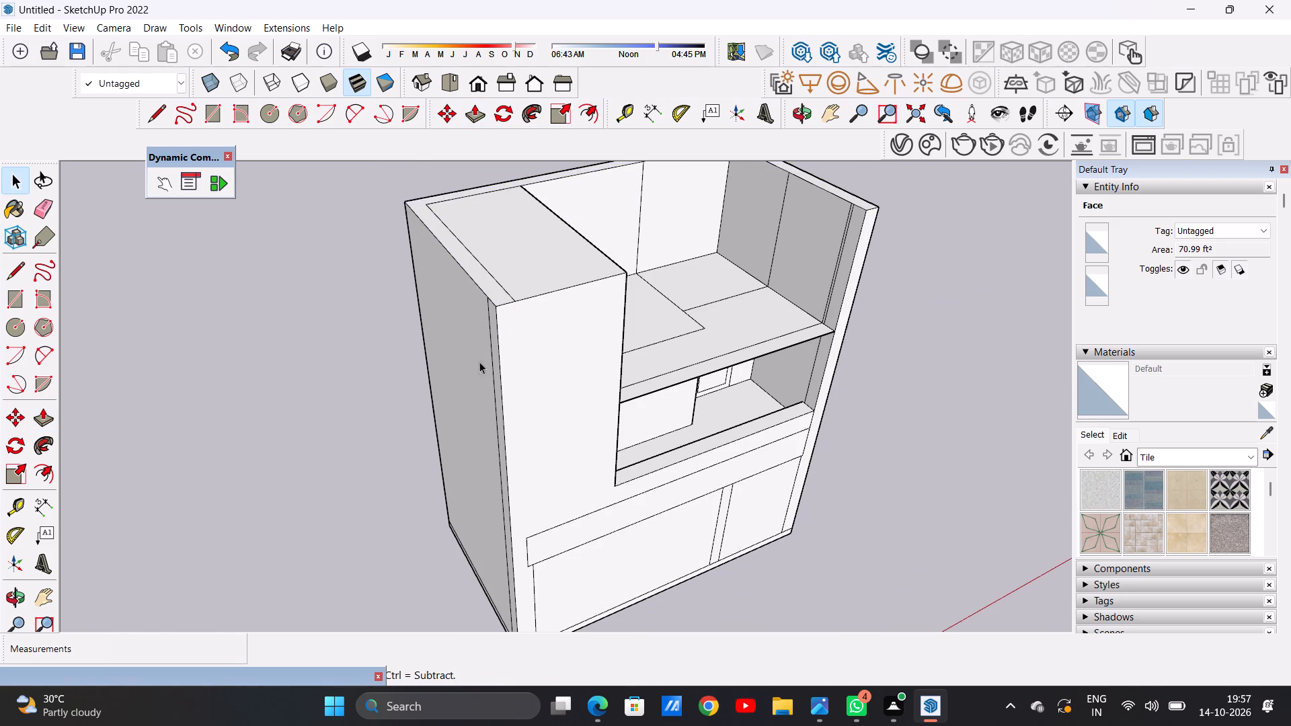
# Examine the raised walls, the balcony roof surface and the balcony opening from the front and above.
pyautogui.scroll(-6, 463, 408)
pyautogui.moveTo(562, 421); pyautogui.dragTo(428, 278, button='middle')
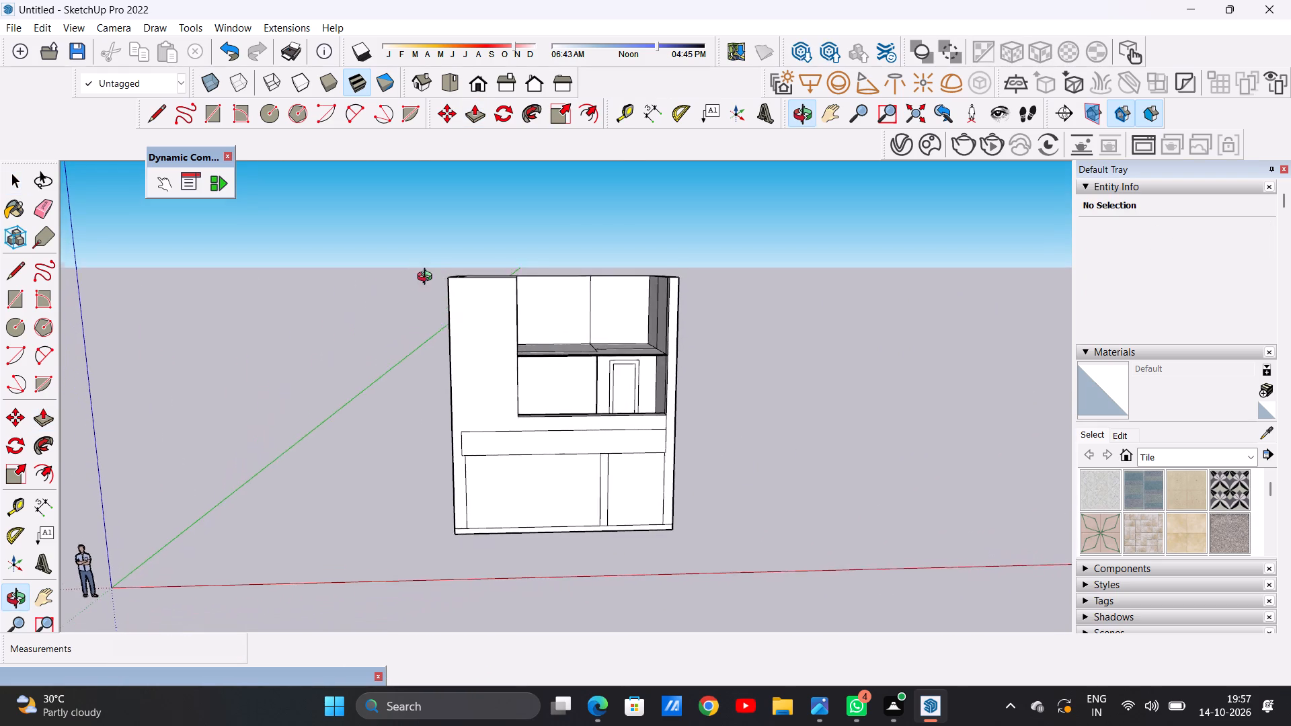
pyautogui.moveTo(428, 278); pyautogui.dragTo(419, 437, button='middle')
pyautogui.scroll(3, 579, 366)
pyautogui.scroll(-1, 579, 366)
pyautogui.scroll(4, 579, 366)
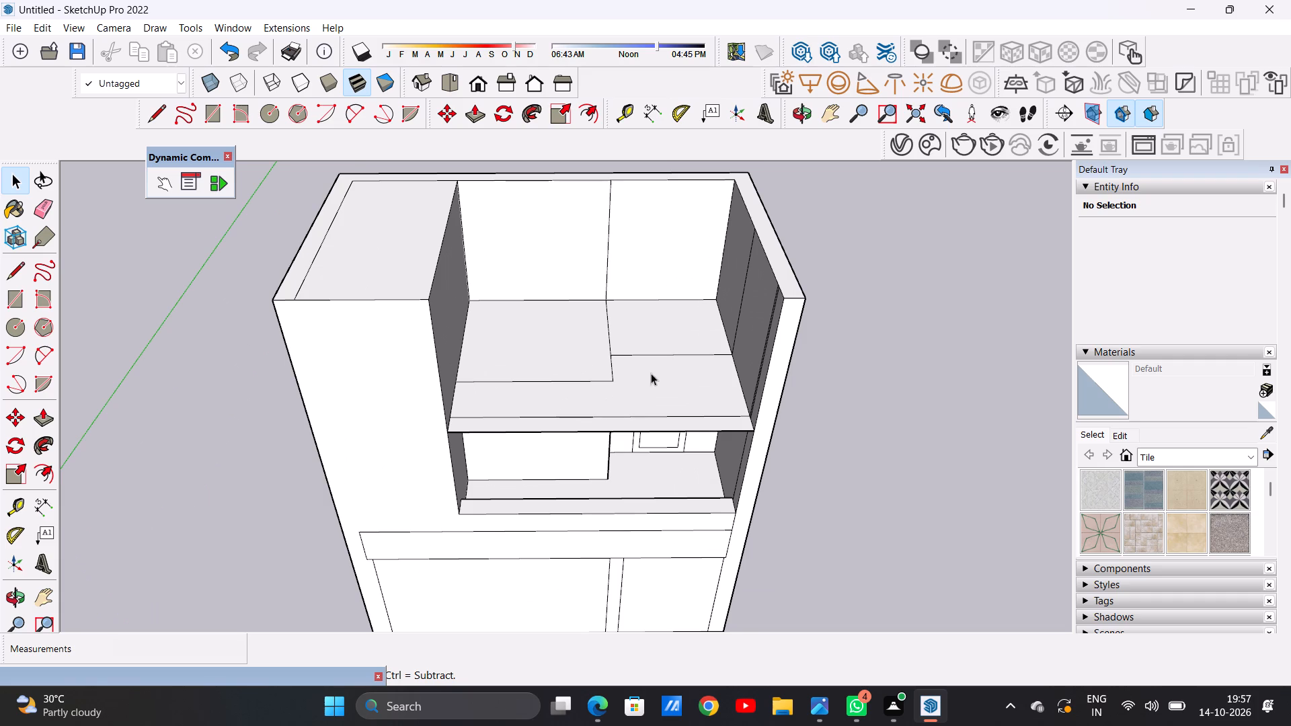
pyautogui.moveTo(660, 374); pyautogui.dragTo(647, 460, button='middle')
pyautogui.scroll(4, 651, 466)
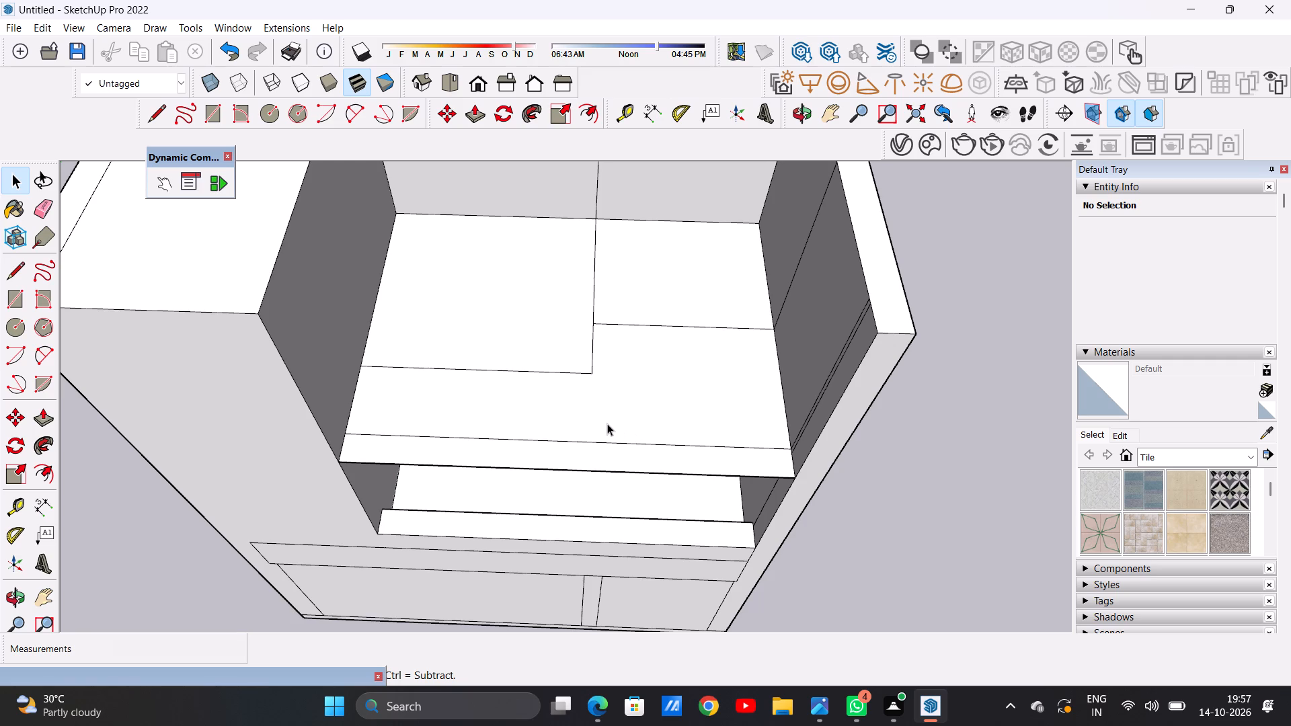
pyautogui.scroll(-14, 607, 422)
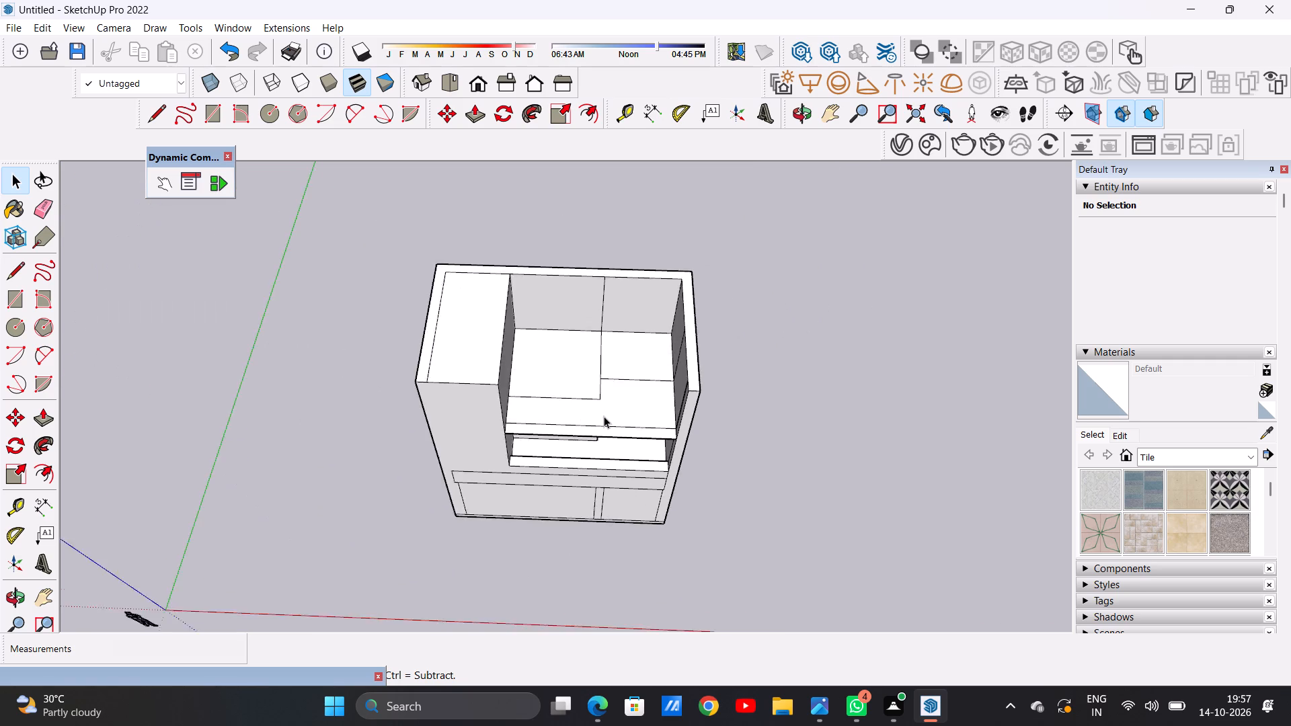
pyautogui.scroll(-3, 604, 416)
pyautogui.moveTo(622, 434); pyautogui.dragTo(622, 415, button='middle')
pyautogui.scroll(2, 645, 423)
pyautogui.scroll(-1, 643, 423)
pyautogui.scroll(5, 642, 423)
pyautogui.scroll(-1, 636, 422)
pyautogui.scroll(6, 636, 422)
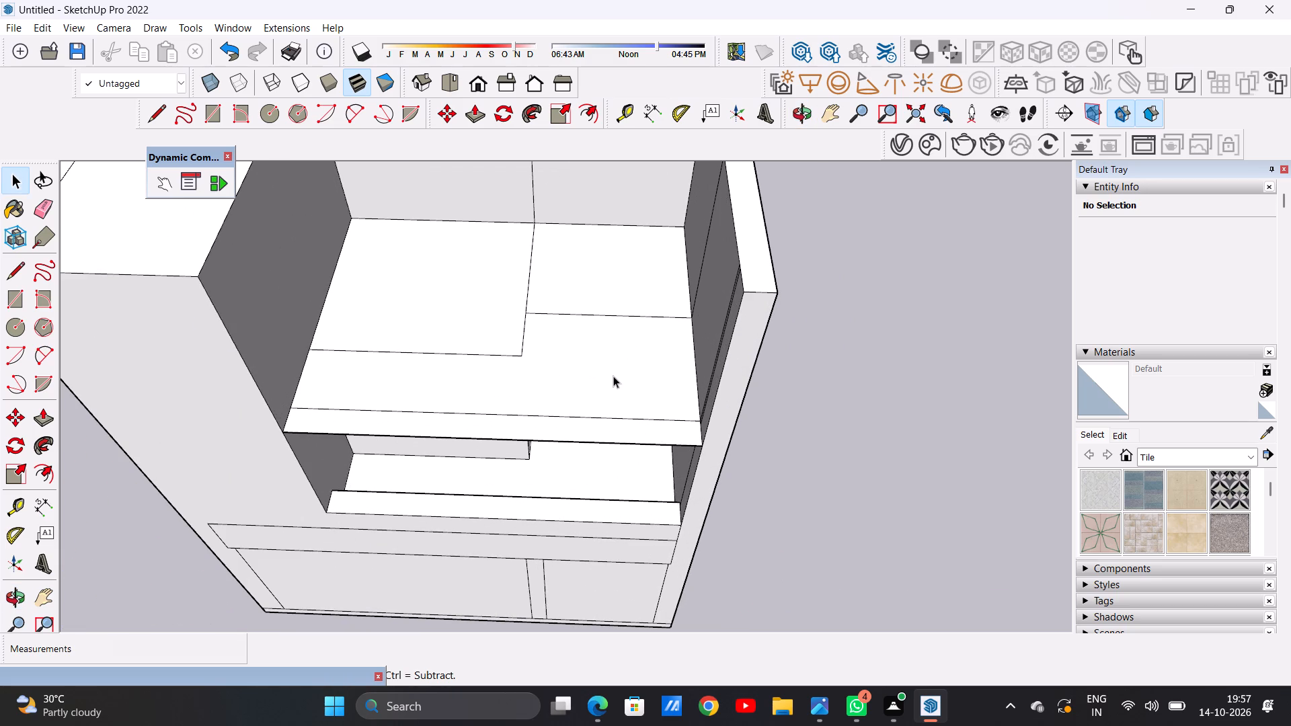
pyautogui.scroll(-4, 589, 362)
pyautogui.moveTo(608, 381); pyautogui.dragTo(600, 325, button='middle')
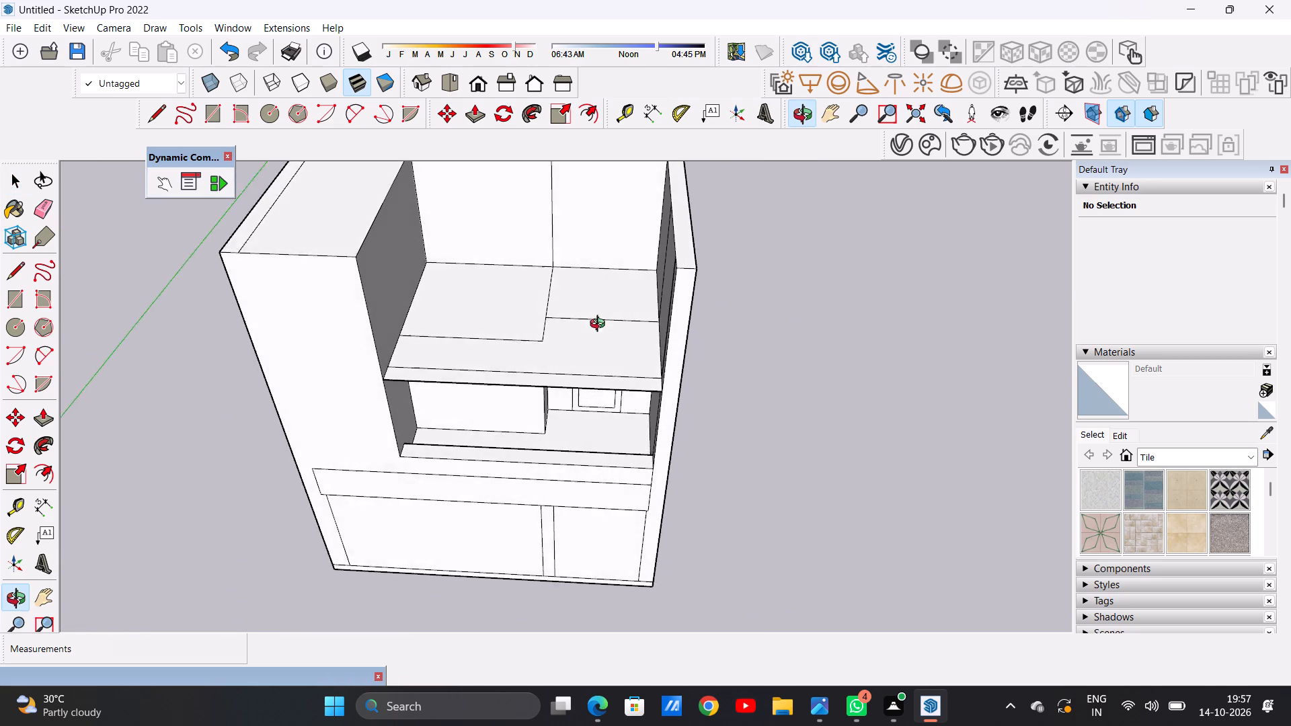
pyautogui.moveTo(600, 325); pyautogui.dragTo(607, 298, button='middle')
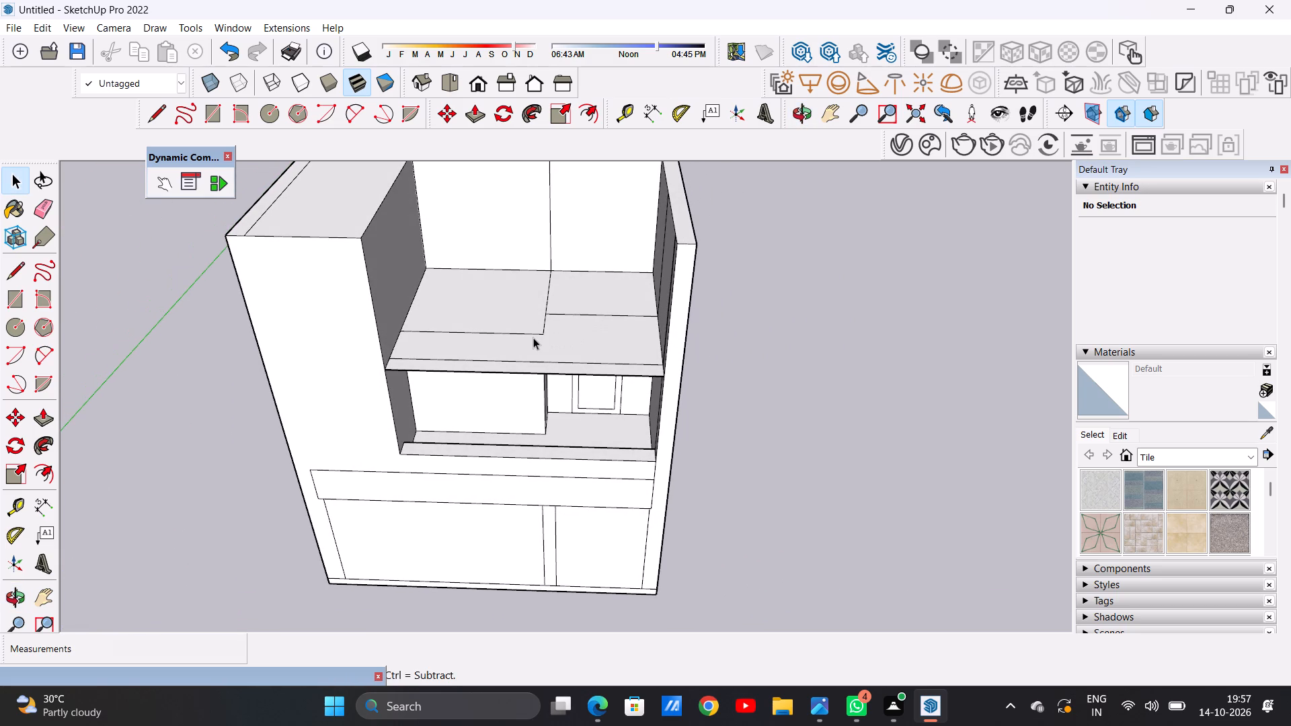
pyautogui.scroll(6, 510, 346)
pyautogui.scroll(-1, 534, 374)
pyautogui.moveTo(542, 386); pyautogui.dragTo(543, 202, button='middle')
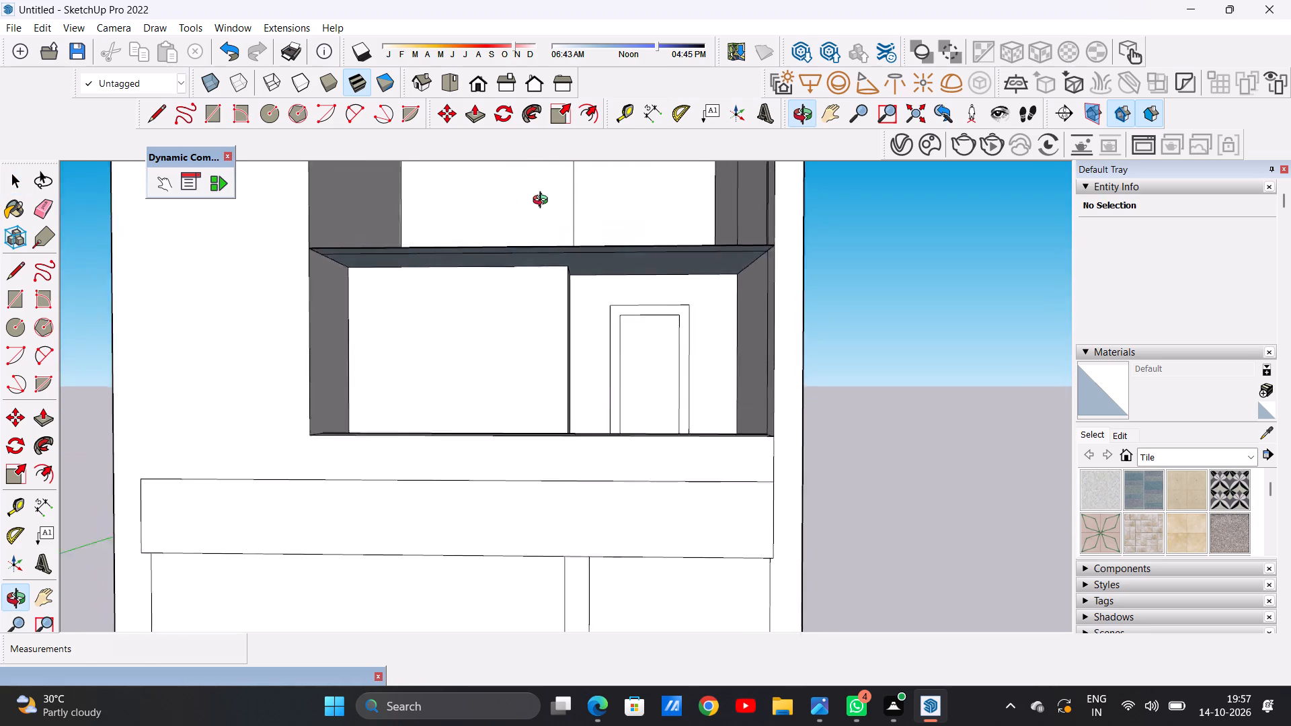
pyautogui.moveTo(543, 202); pyautogui.dragTo(550, 427, button='middle')
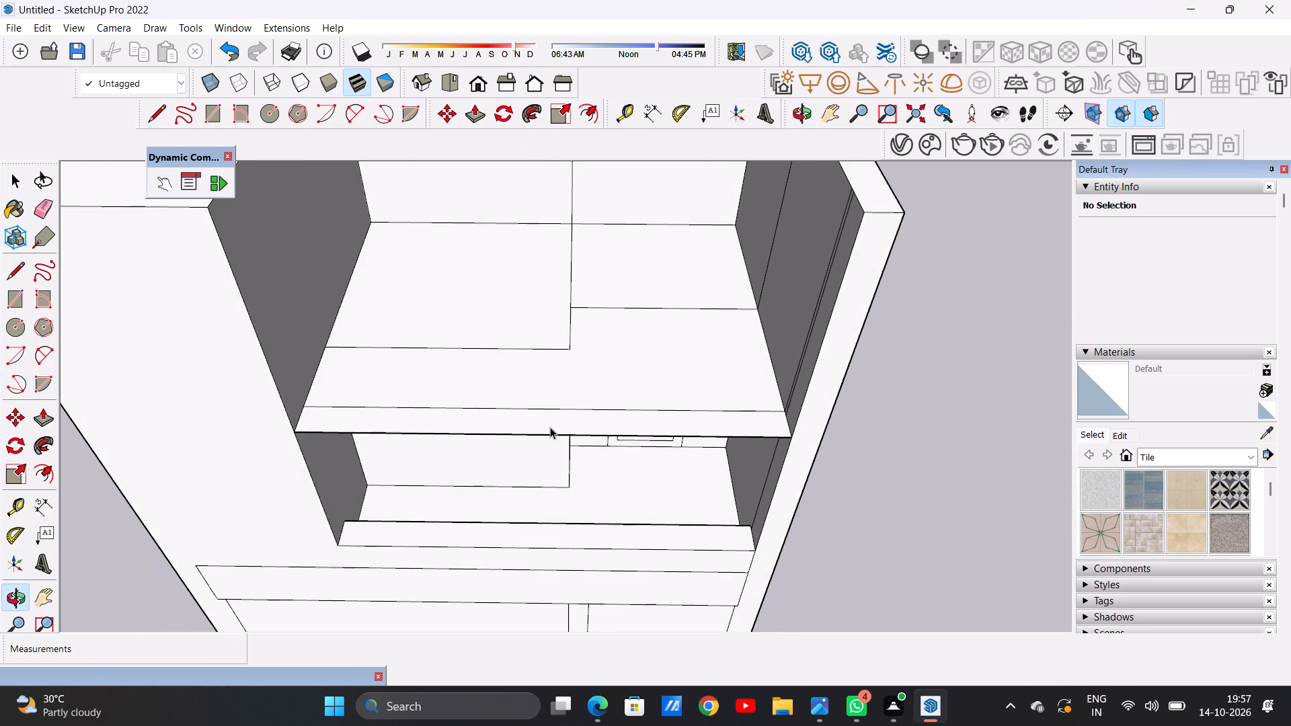
# Draw a line about 19' 6 5/16" long across the balcony roof, parallel to its front edge, from the opposite side wall to the side block.
pyautogui.press('p')
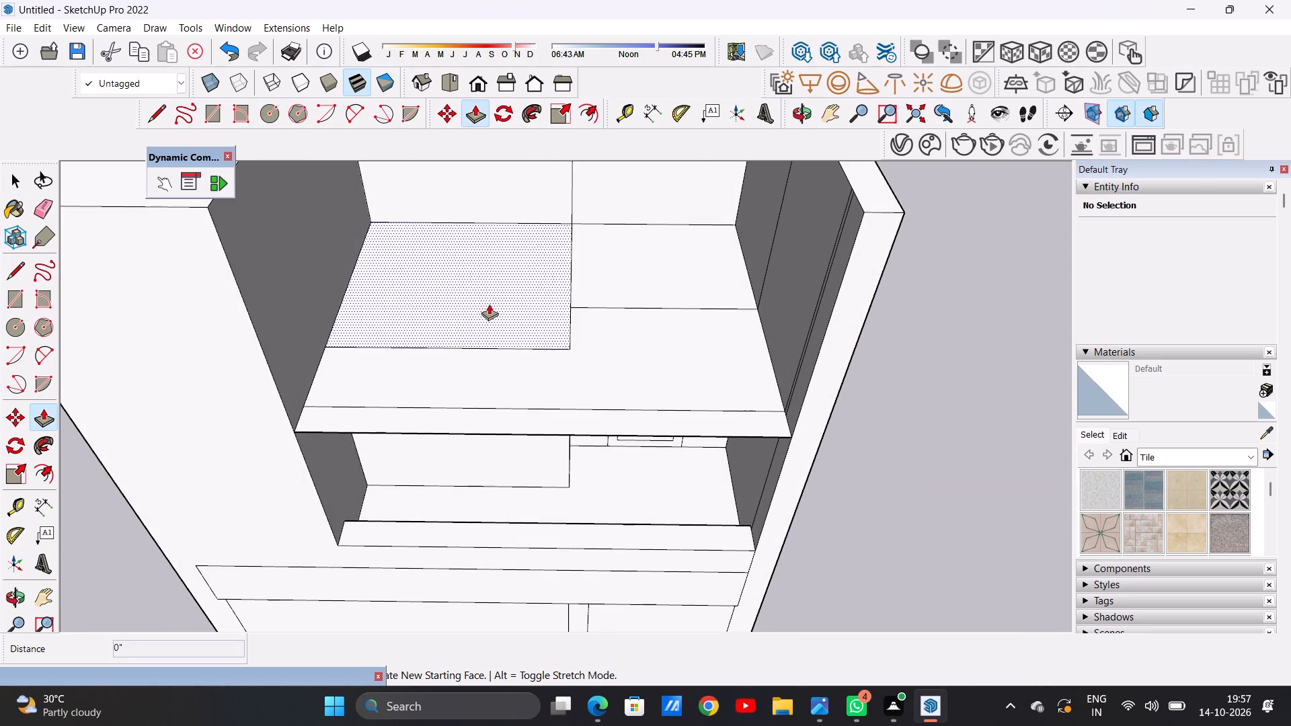
pyautogui.press('space')
pyautogui.press('l')
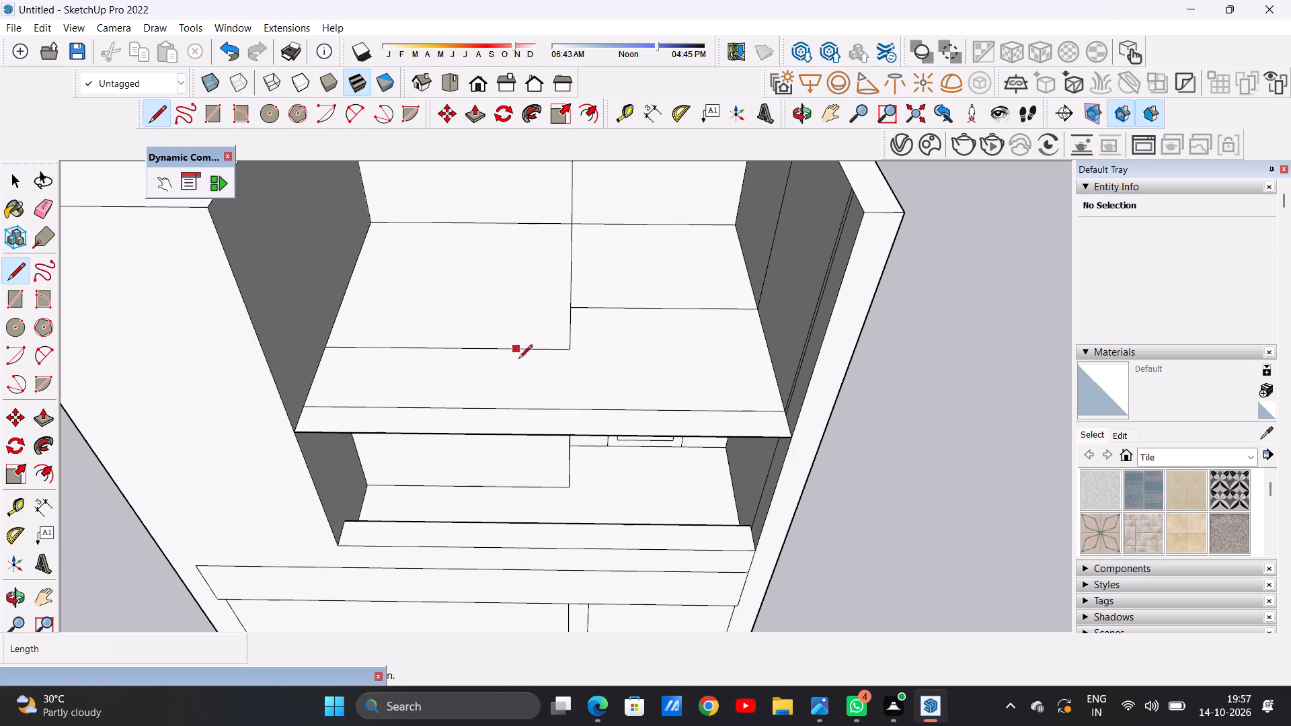
pyautogui.click(771, 370)
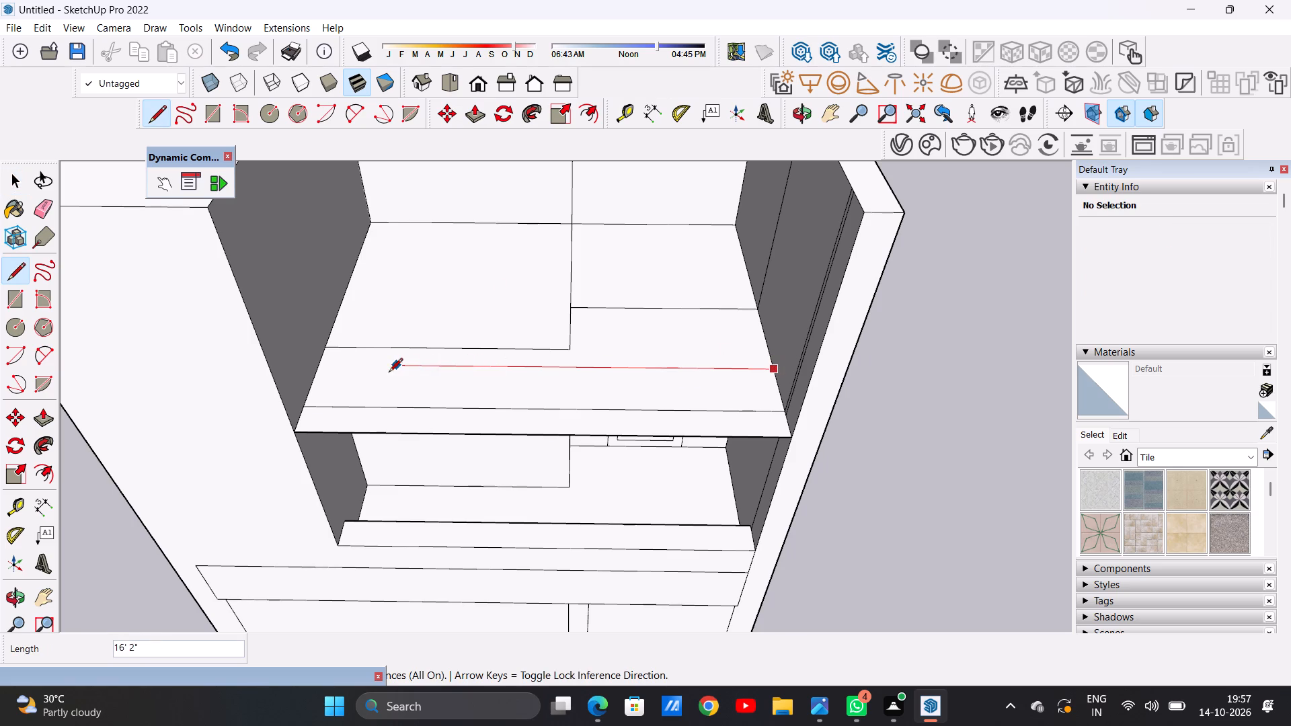
pyautogui.click(317, 364)
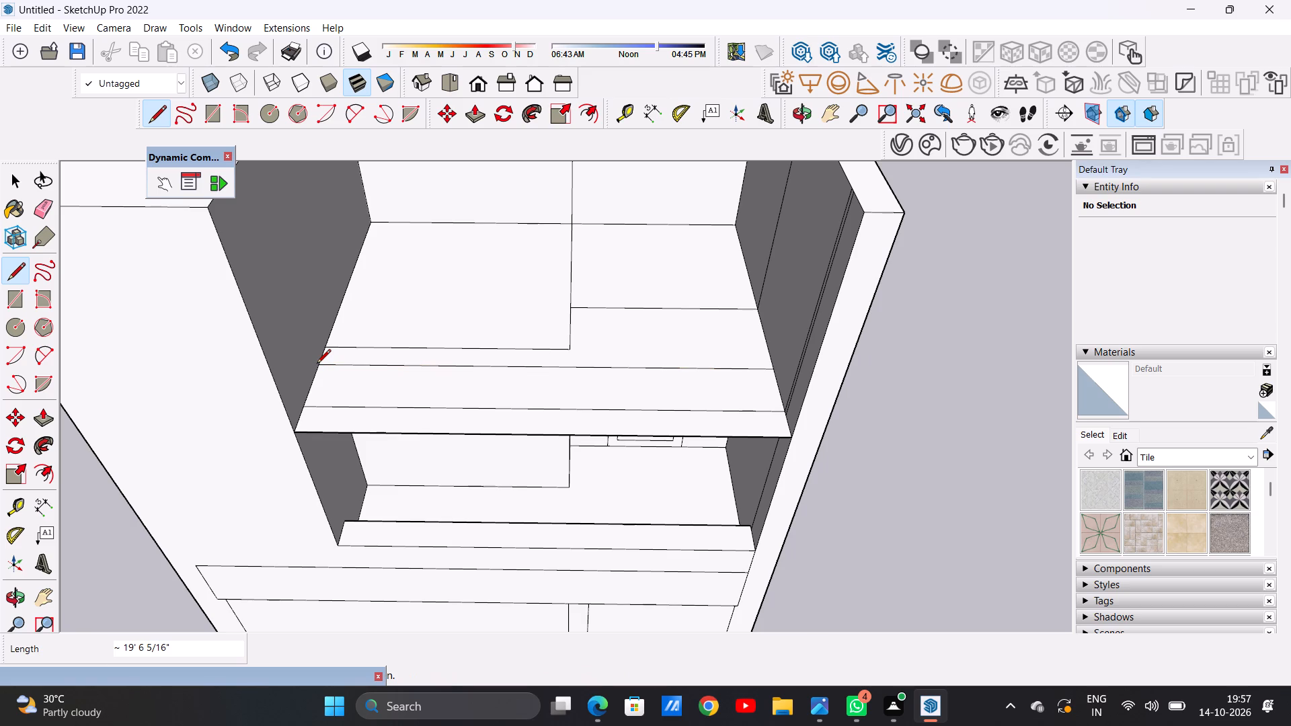
pyautogui.press('space')
pyautogui.scroll(-4, 528, 403)
pyautogui.moveTo(563, 415); pyautogui.dragTo(546, 374, button='middle')
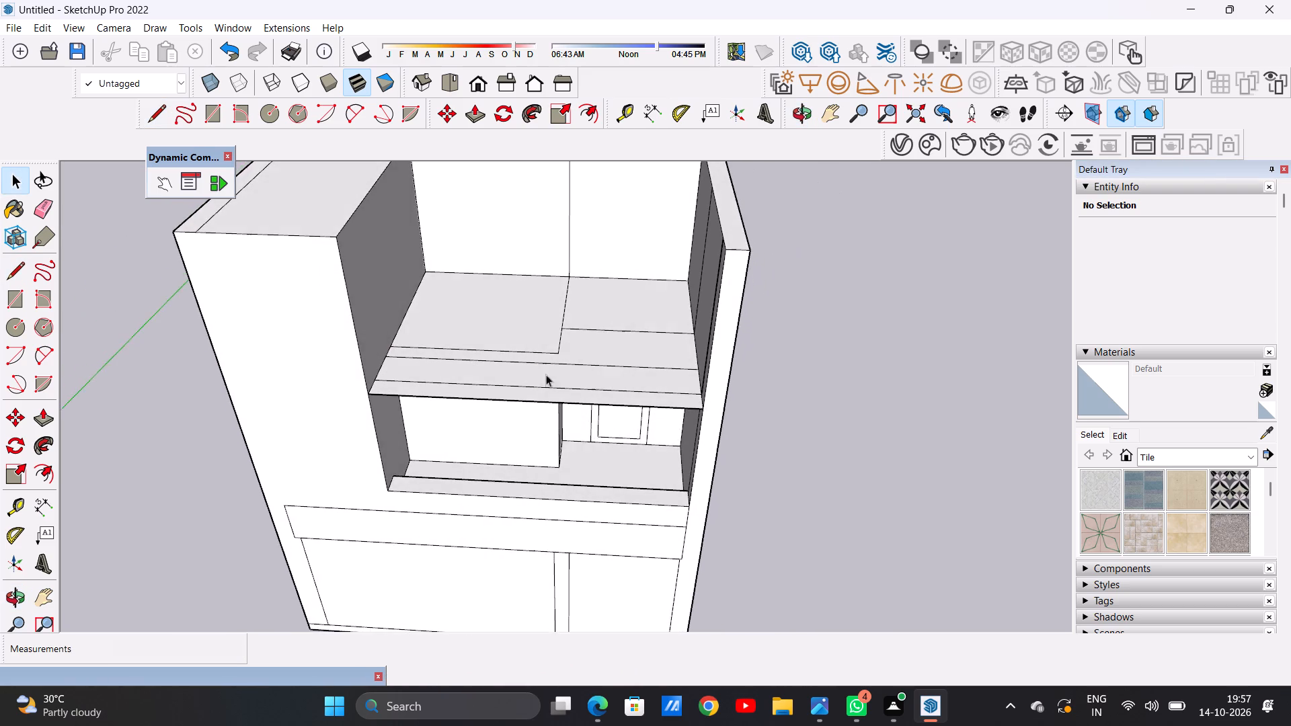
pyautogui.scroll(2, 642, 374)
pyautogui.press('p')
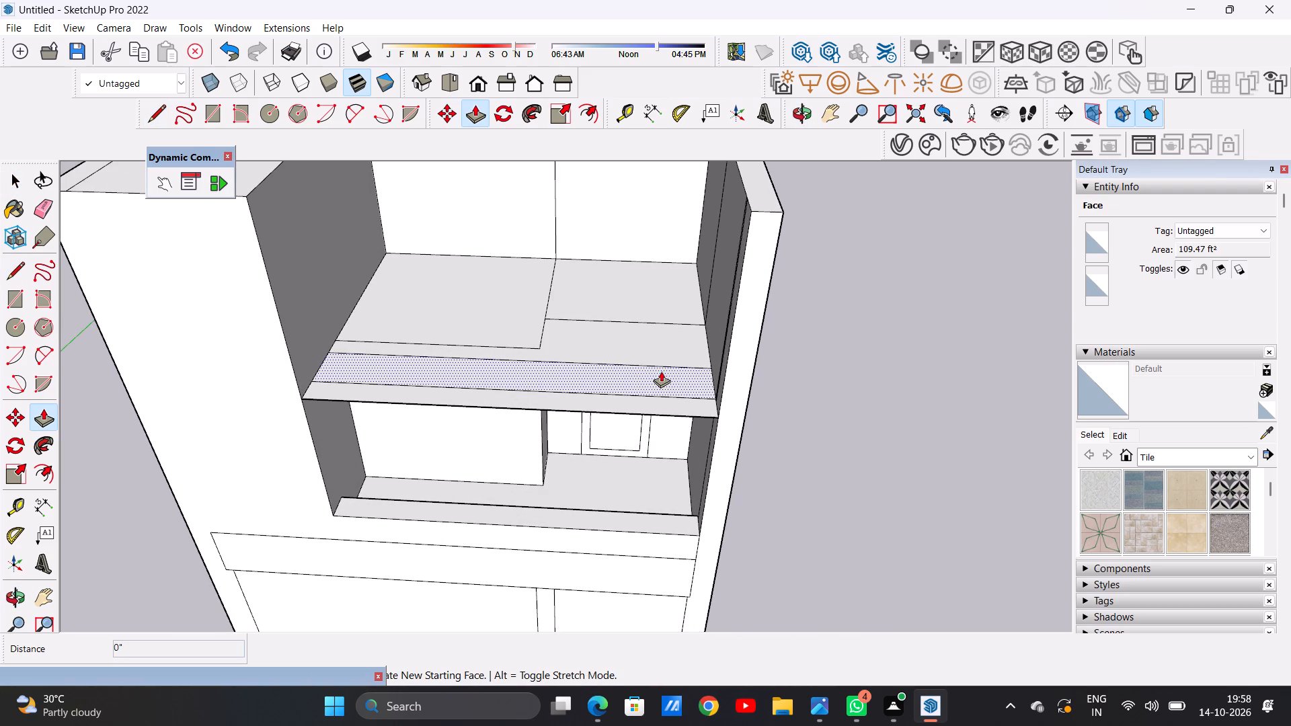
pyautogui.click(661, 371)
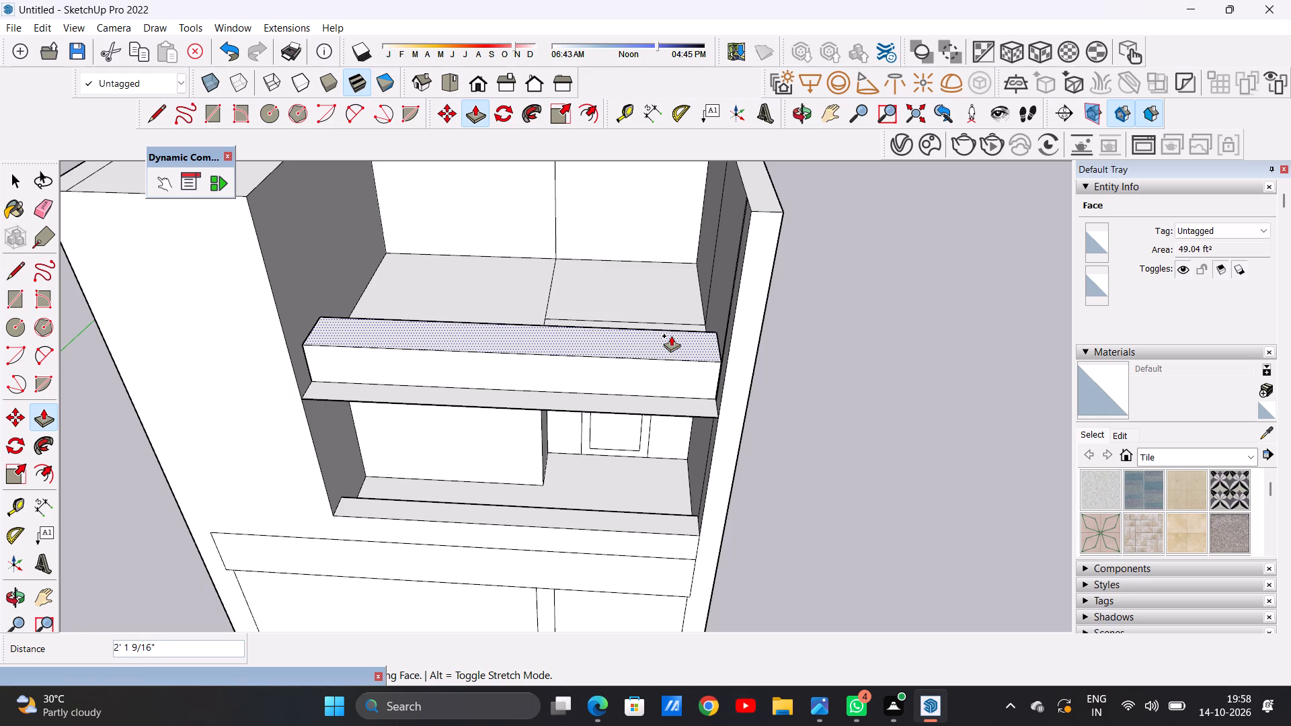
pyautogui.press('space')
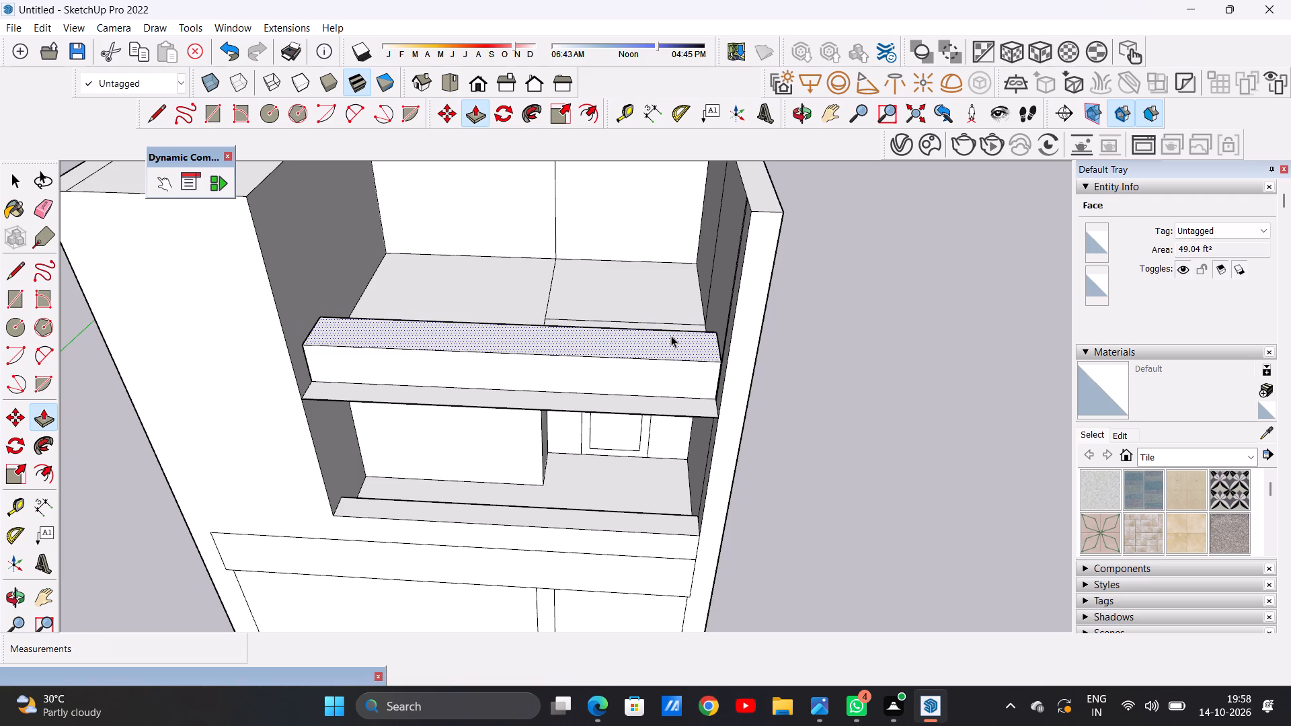
# Undo the last line across the balcony roof and redraw it closer to the front edge, from the side wall to the side block.
pyautogui.moveTo(662, 376); pyautogui.dragTo(678, 473, button='middle')
pyautogui.hotkey('ctrl', 'z')
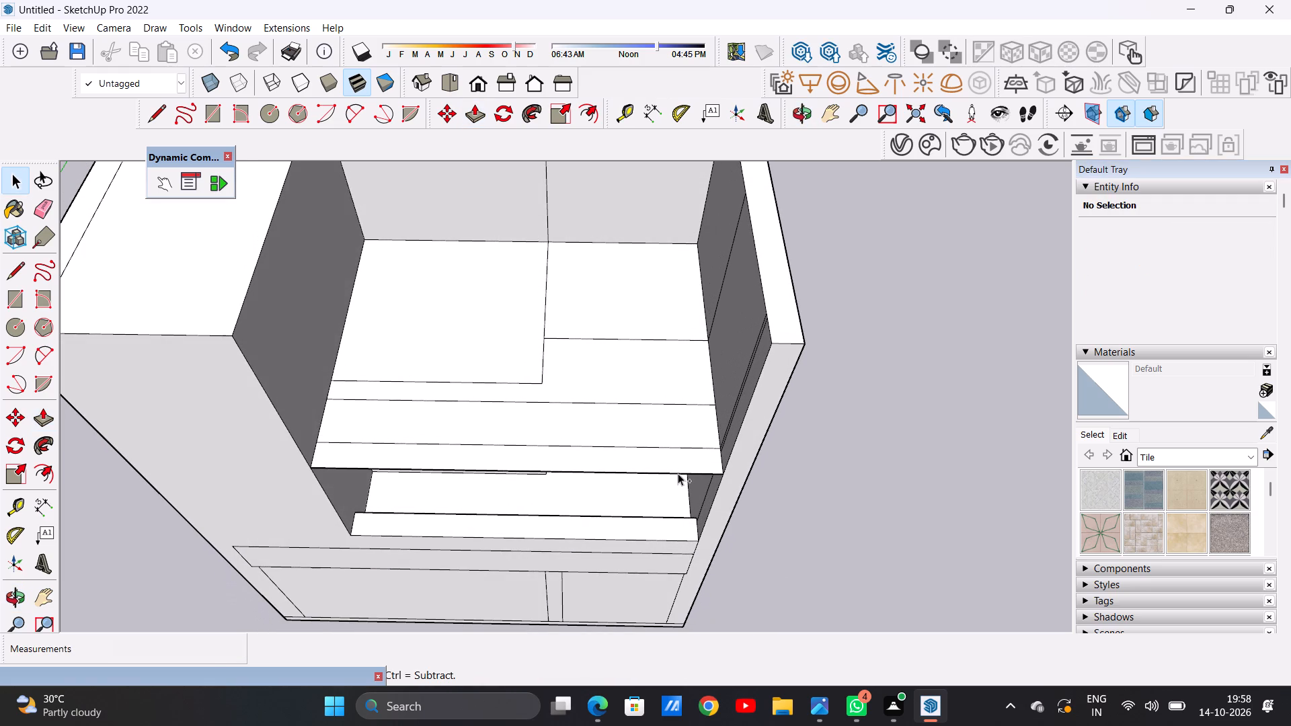
pyautogui.press('l')
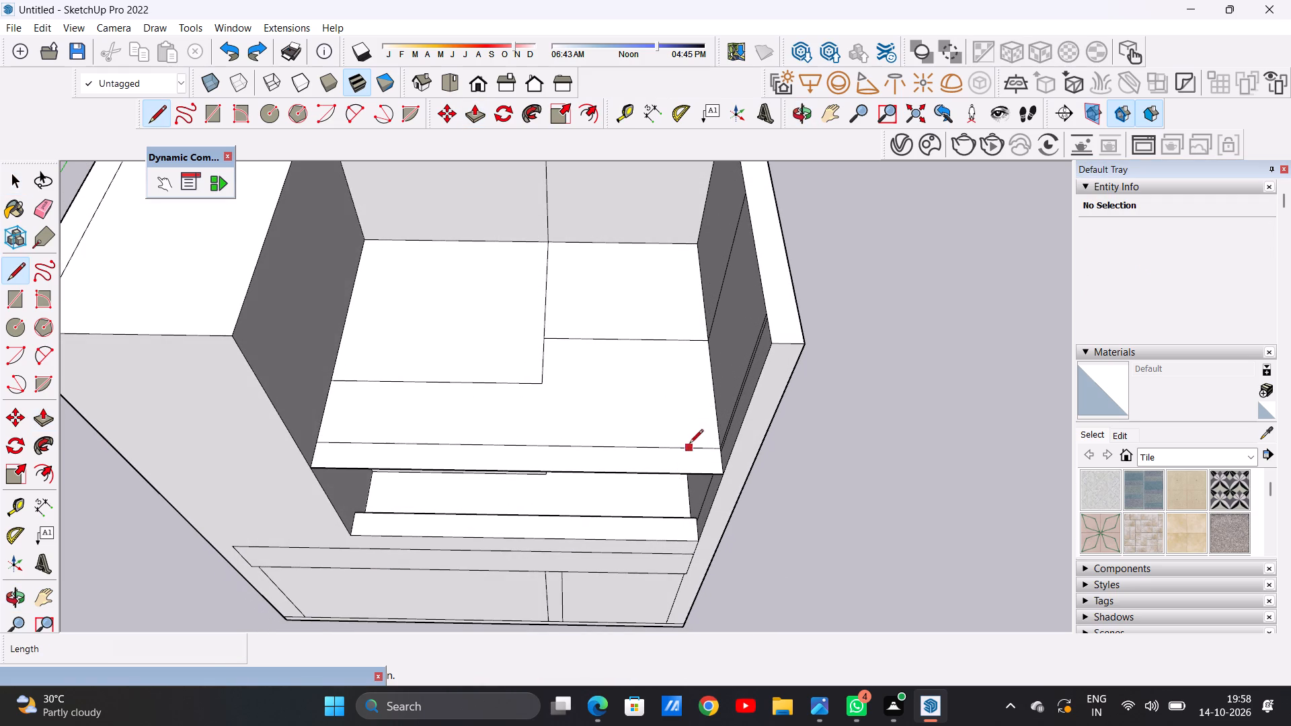
pyautogui.click(719, 424)
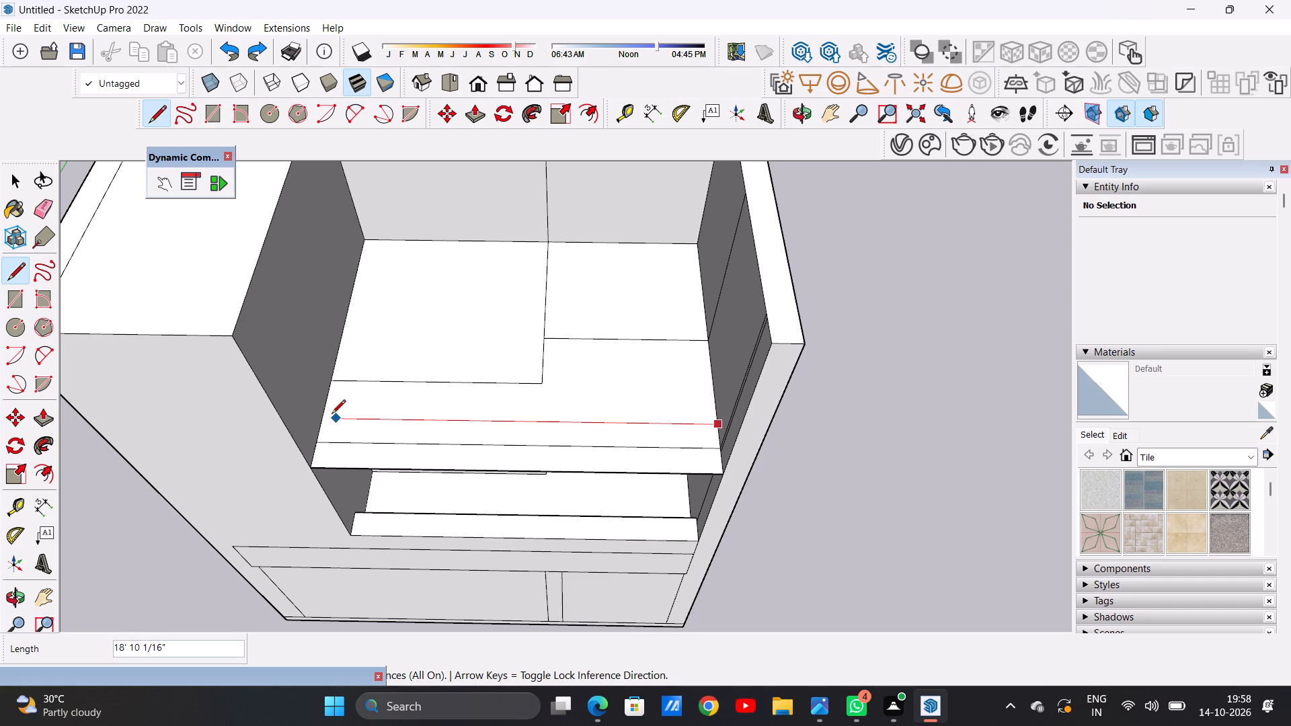
pyautogui.click(319, 418)
pyautogui.press('space')
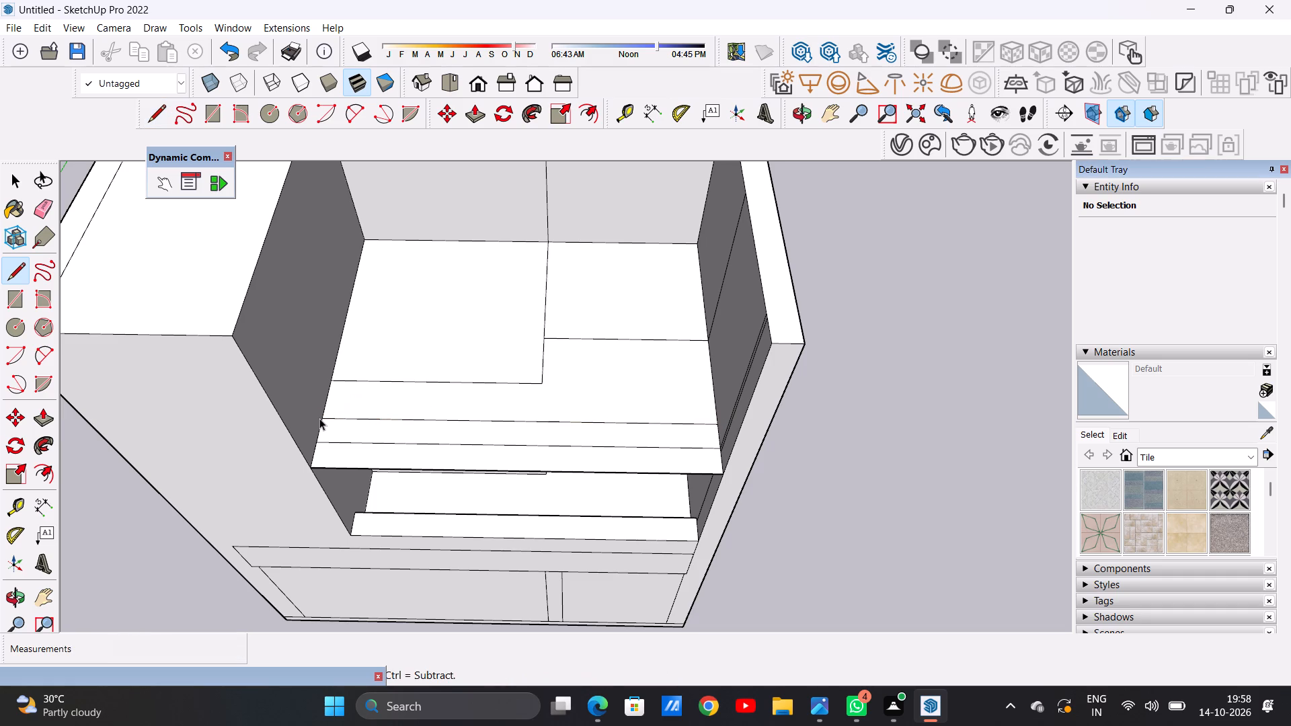
# Push/Pull the narrow strip near the balcony roof's front edge up about 2' 2 13/16" as a parapet.
pyautogui.write('P')
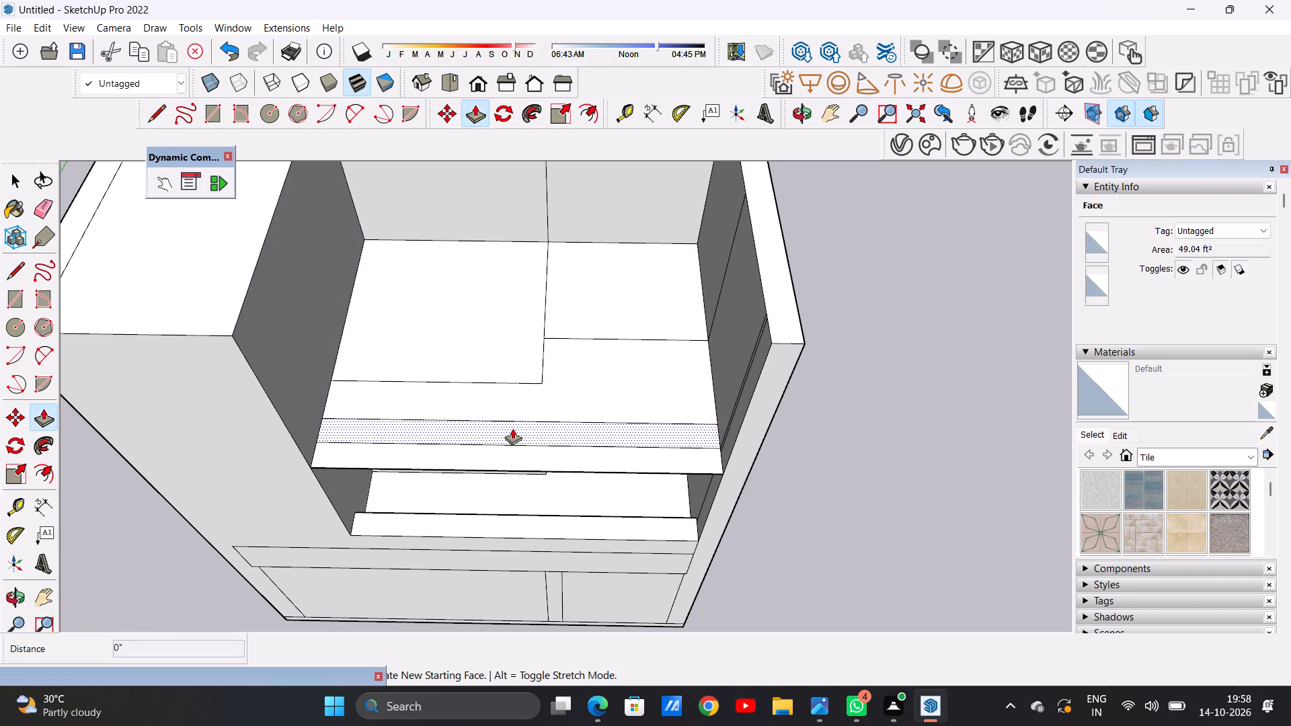
pyautogui.click(512, 428)
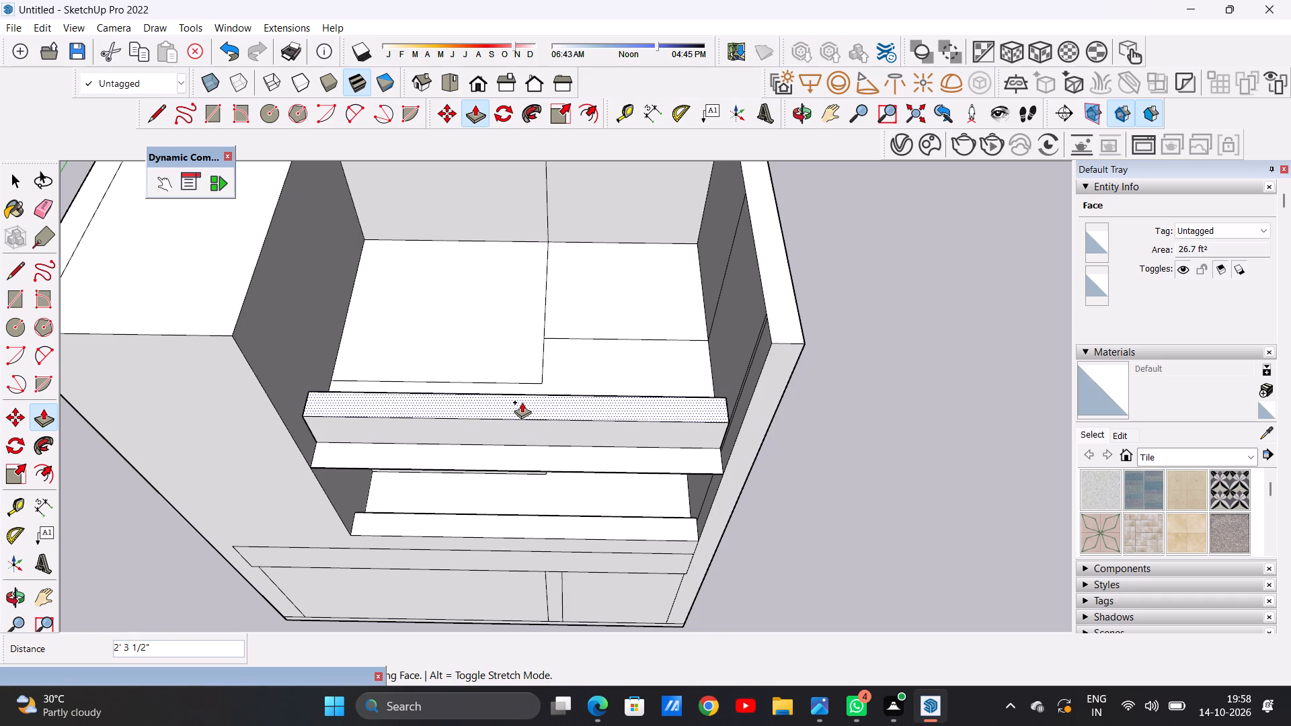
pyautogui.click(522, 402)
pyautogui.moveTo(541, 437); pyautogui.dragTo(465, 337, button='middle')
pyautogui.scroll(3, 531, 338)
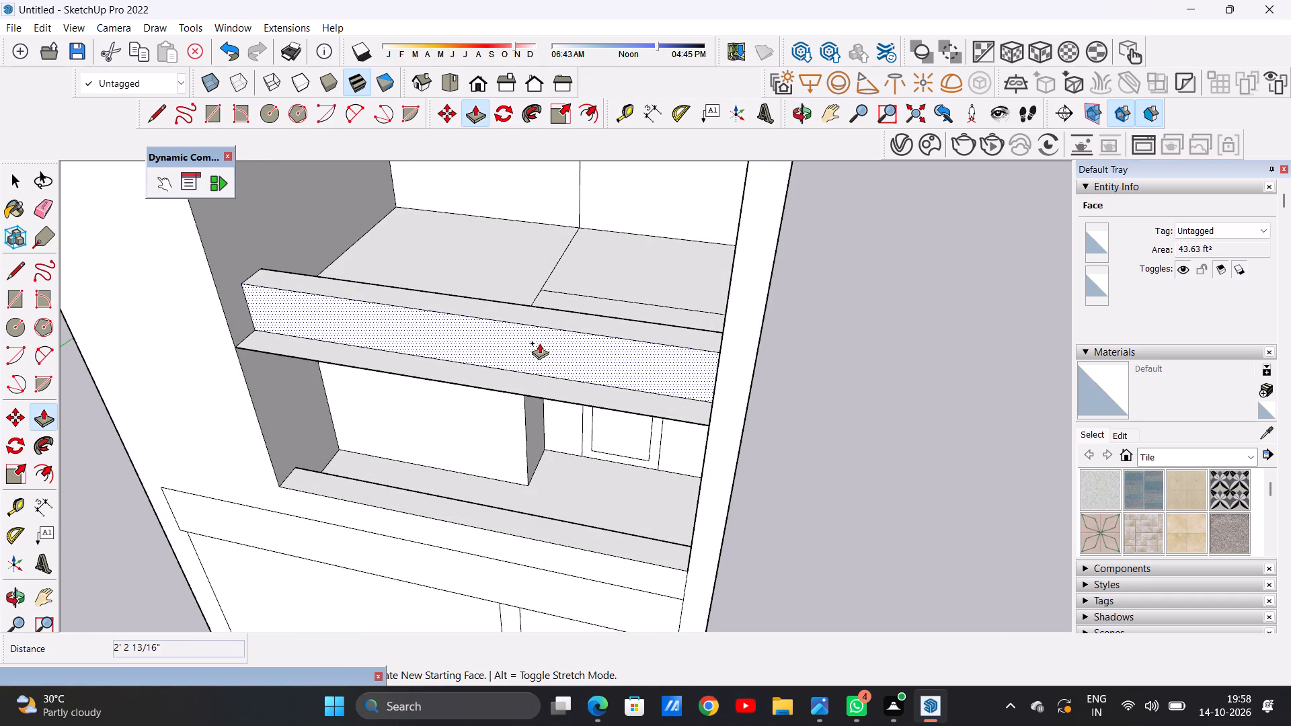
# Push/Pull the parapet's front face outward about 1' 2 1/4", flush with the balcony roof's front edge.
pyautogui.click(539, 343)
pyautogui.press('space')
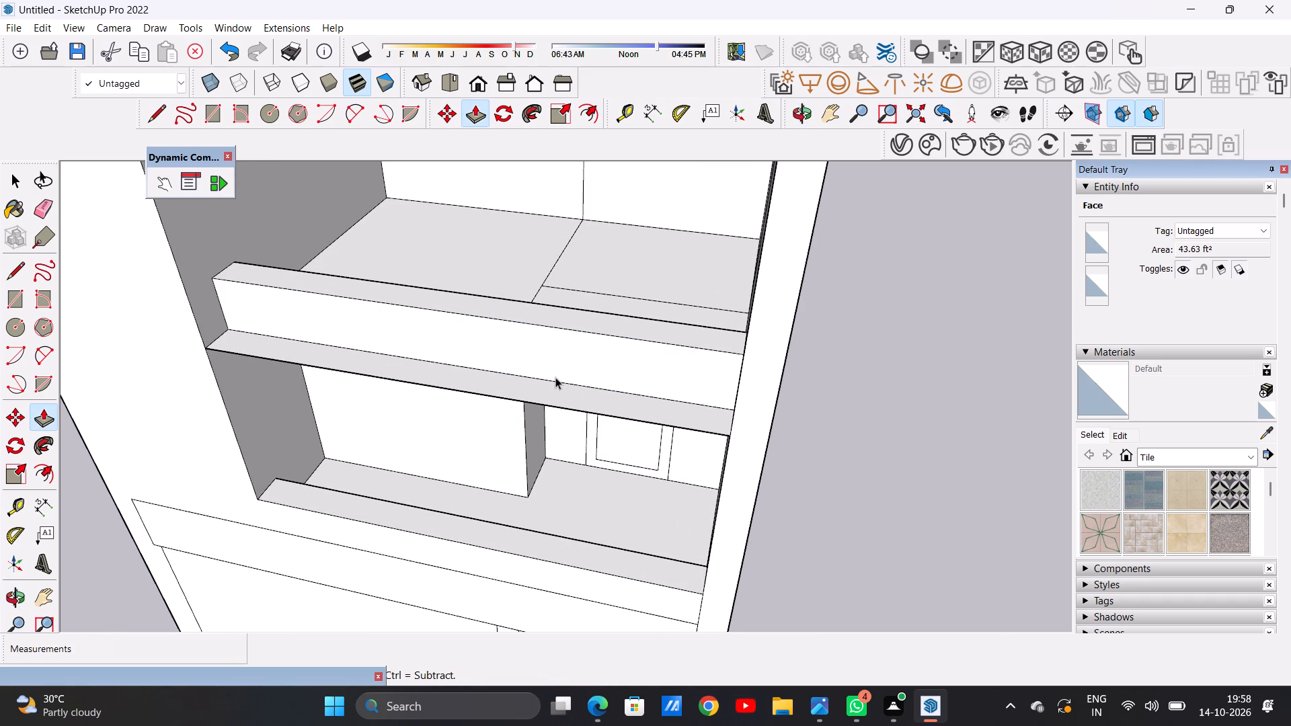
pyautogui.press('p')
pyautogui.click(689, 369)
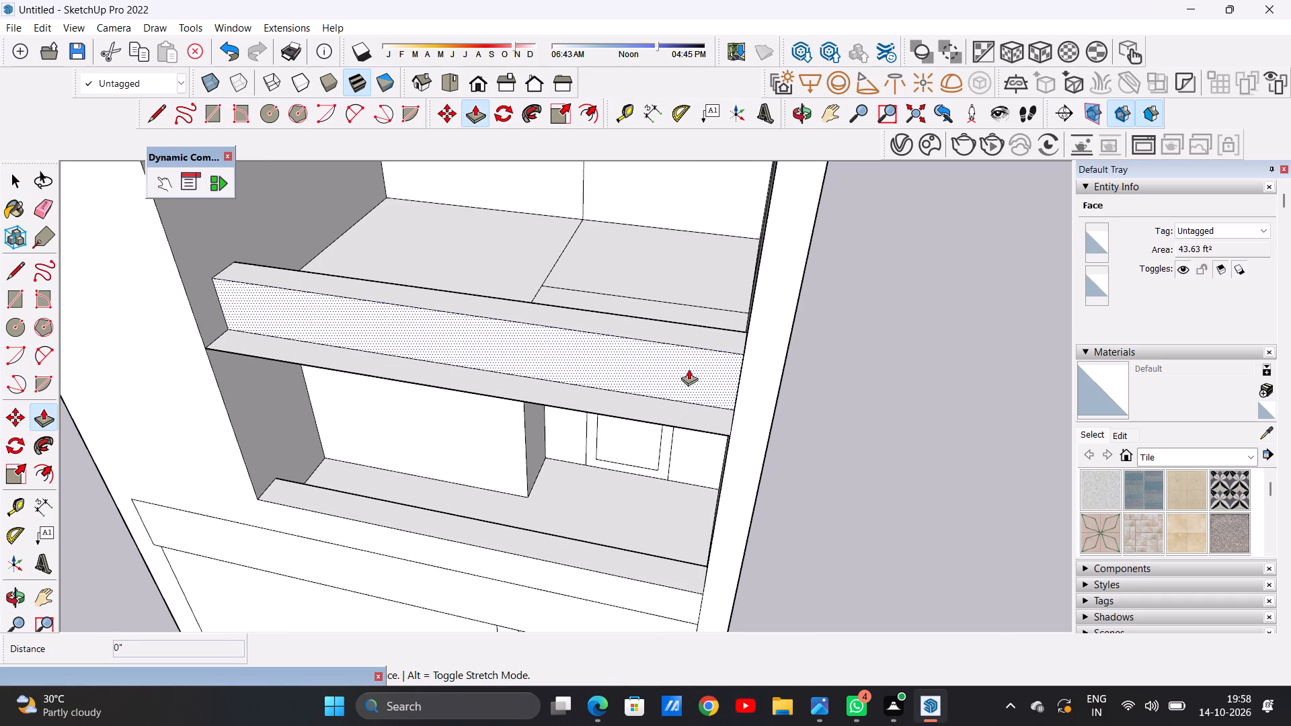
pyautogui.click(725, 432)
pyautogui.click(716, 392)
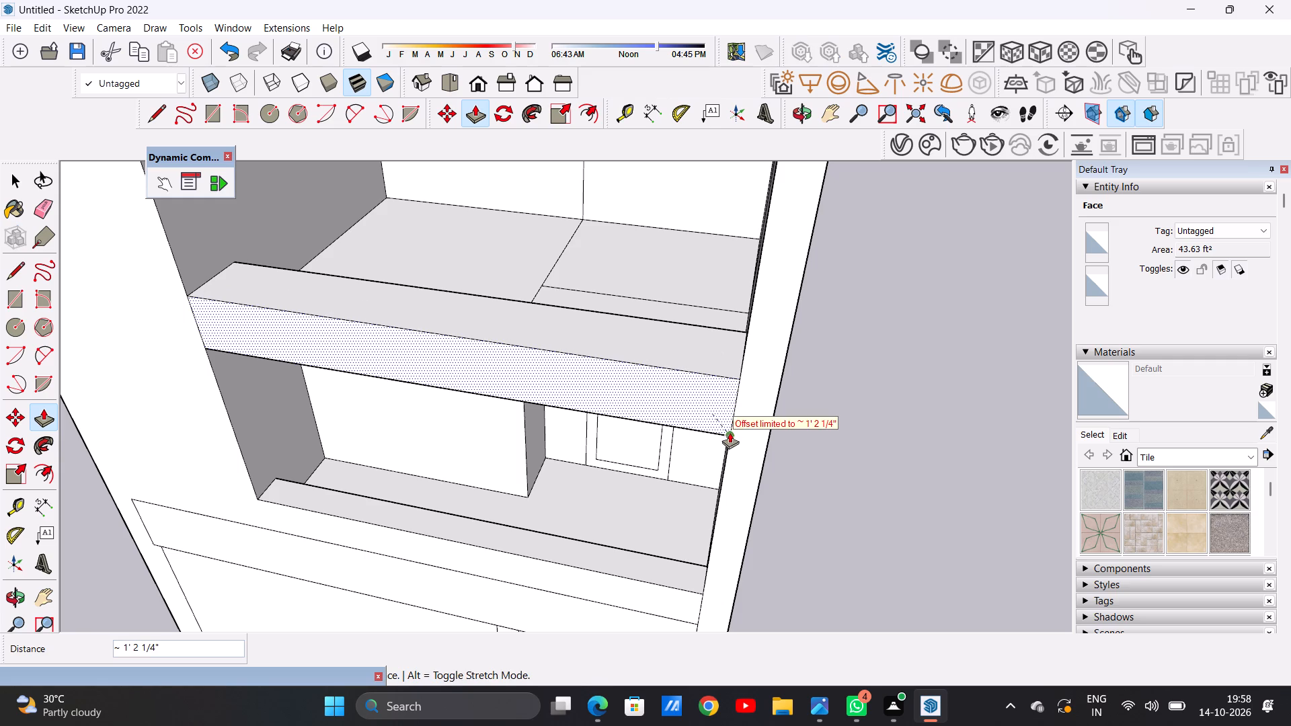
pyautogui.click(726, 436)
pyautogui.press('space')
# Examine the parapet, the upper level and the balcony opening from the front and above.
pyautogui.scroll(-5, 619, 448)
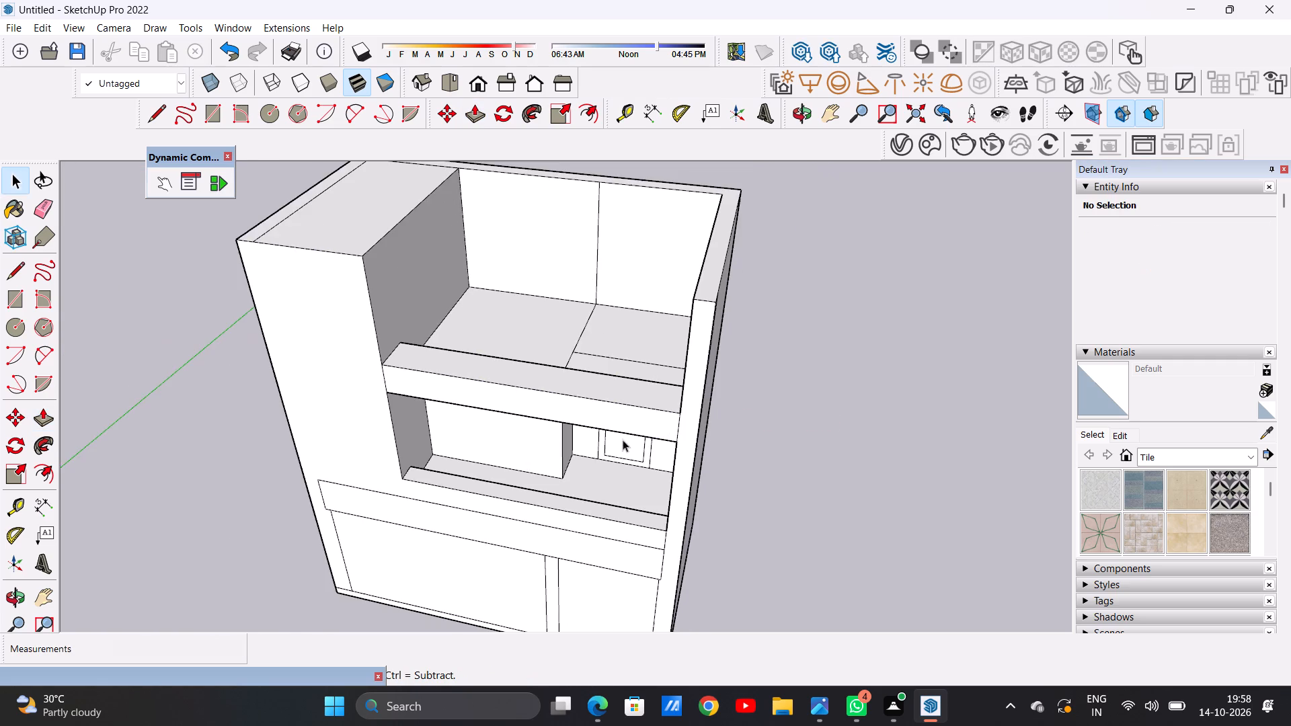
pyautogui.moveTo(619, 450); pyautogui.dragTo(669, 319, button='middle')
pyautogui.scroll(-6, 580, 455)
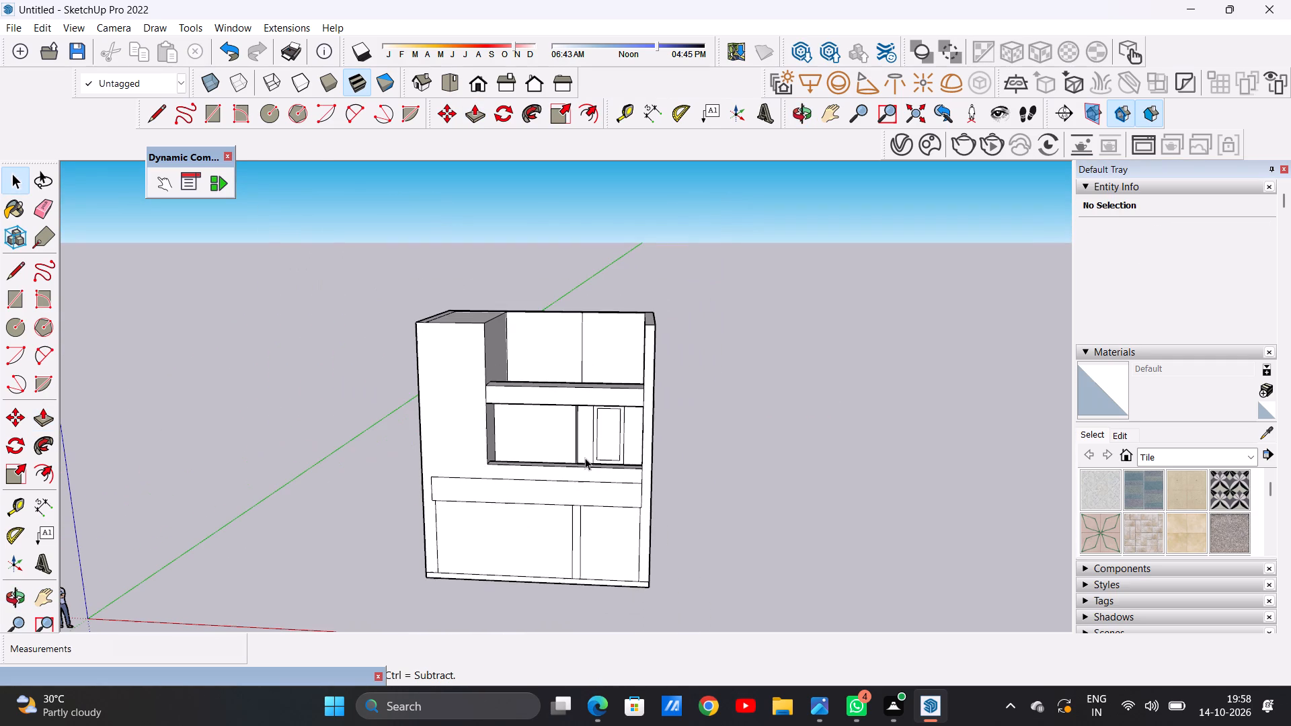
pyautogui.scroll(6, 561, 354)
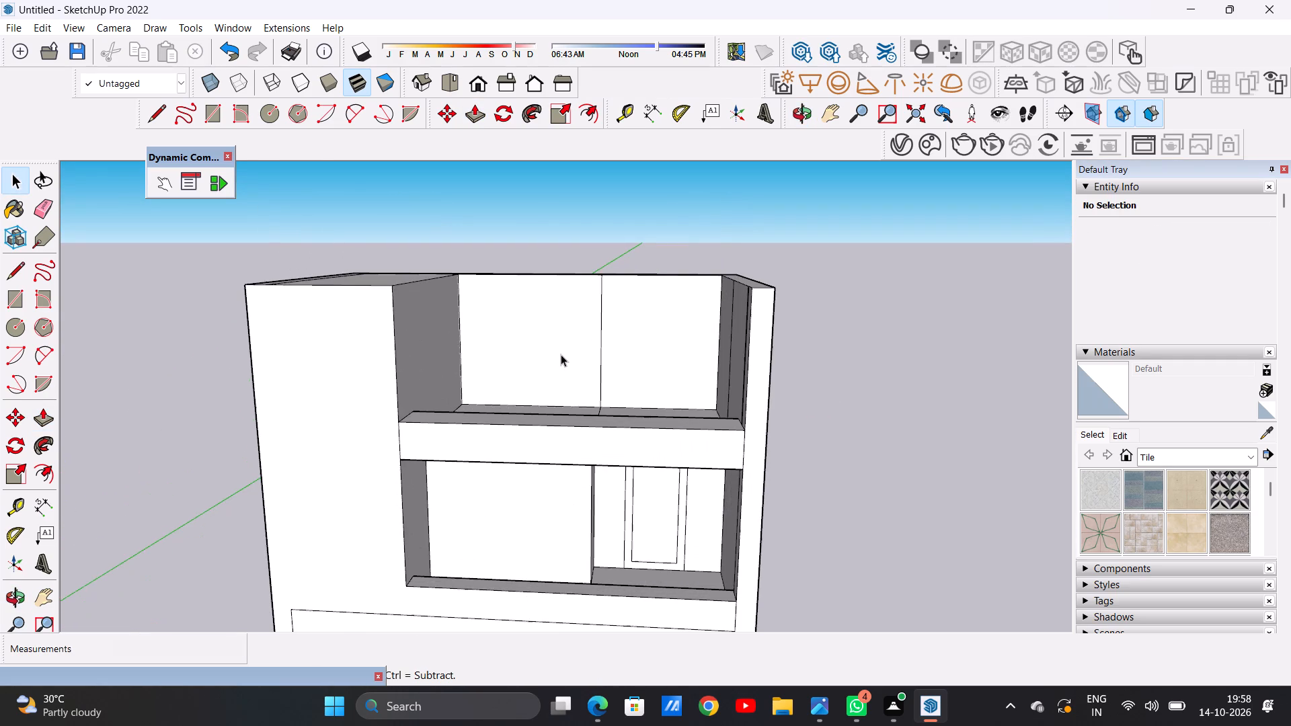
pyautogui.moveTo(561, 354); pyautogui.dragTo(580, 356, button='middle')
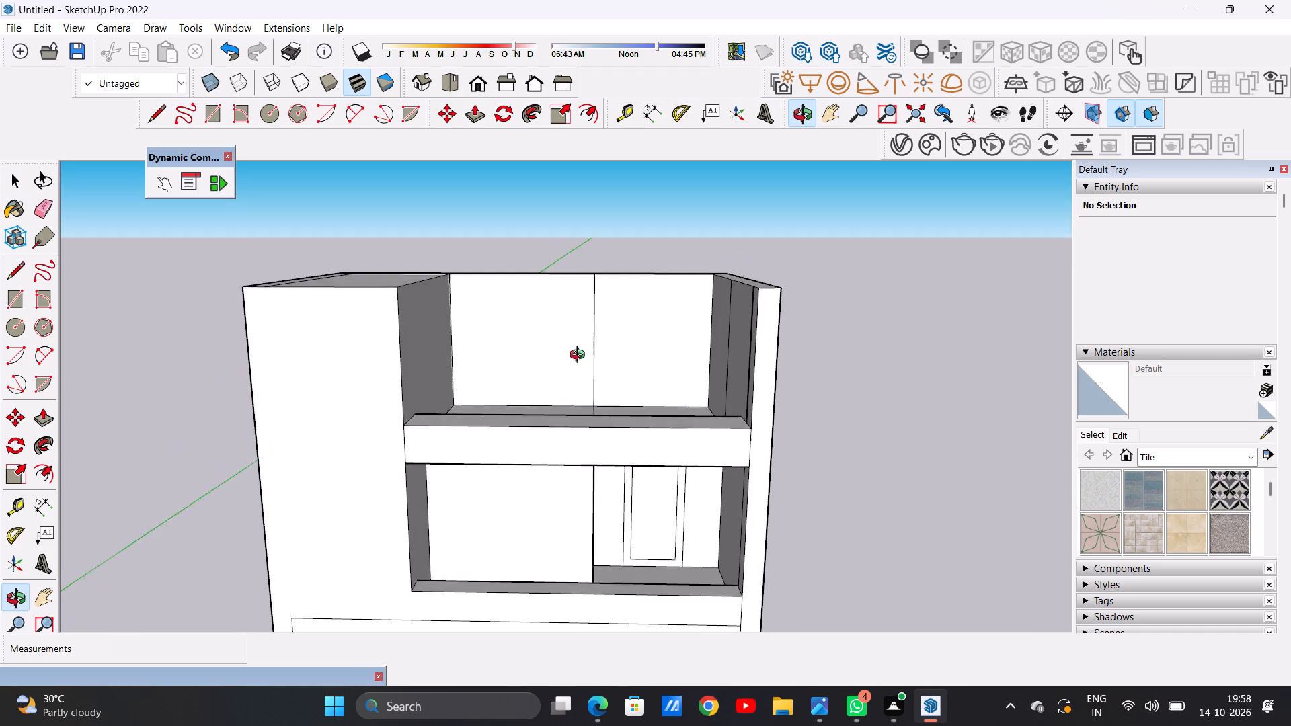
pyautogui.moveTo(580, 356); pyautogui.dragTo(590, 305, button='middle')
pyautogui.scroll(7, 610, 413)
pyautogui.scroll(-5, 590, 411)
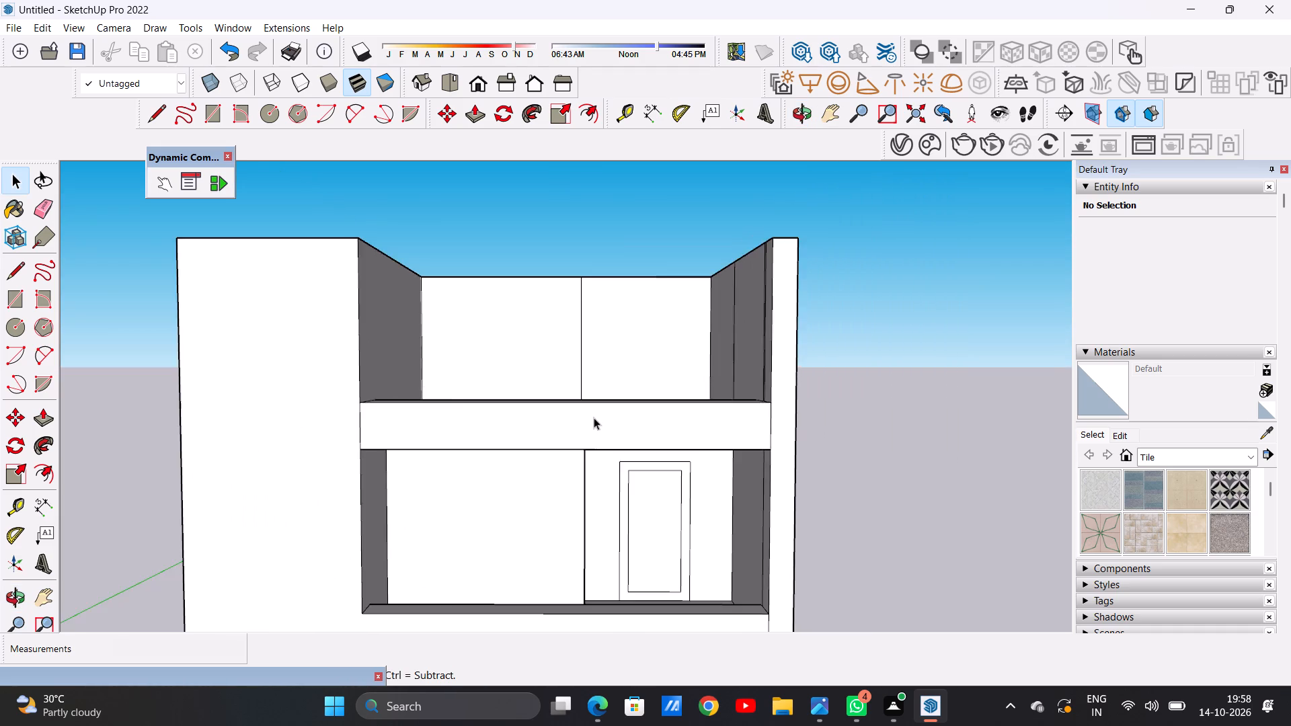
pyautogui.scroll(-5, 594, 417)
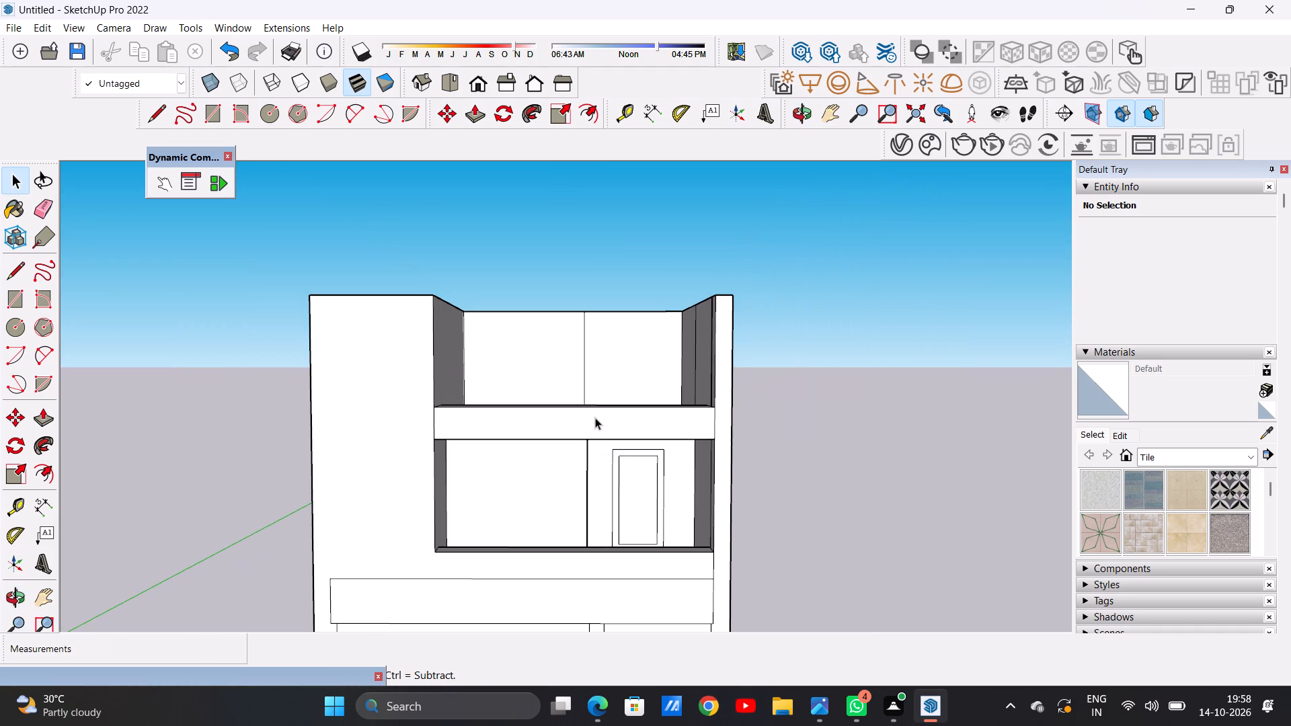
pyautogui.moveTo(590, 362); pyautogui.dragTo(590, 528, button='middle')
pyautogui.scroll(-6, 562, 452)
pyautogui.scroll(5, 568, 402)
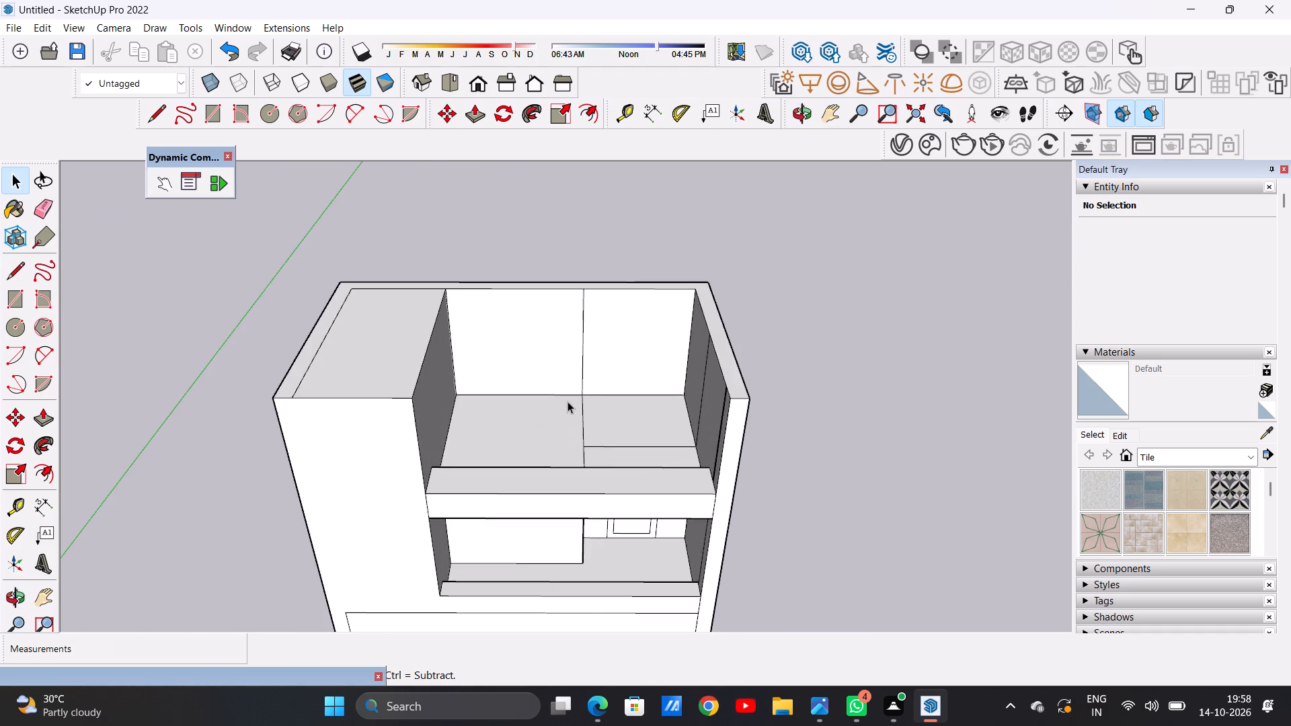
pyautogui.moveTo(570, 418); pyautogui.dragTo(569, 335, button='middle')
pyautogui.scroll(3, 517, 373)
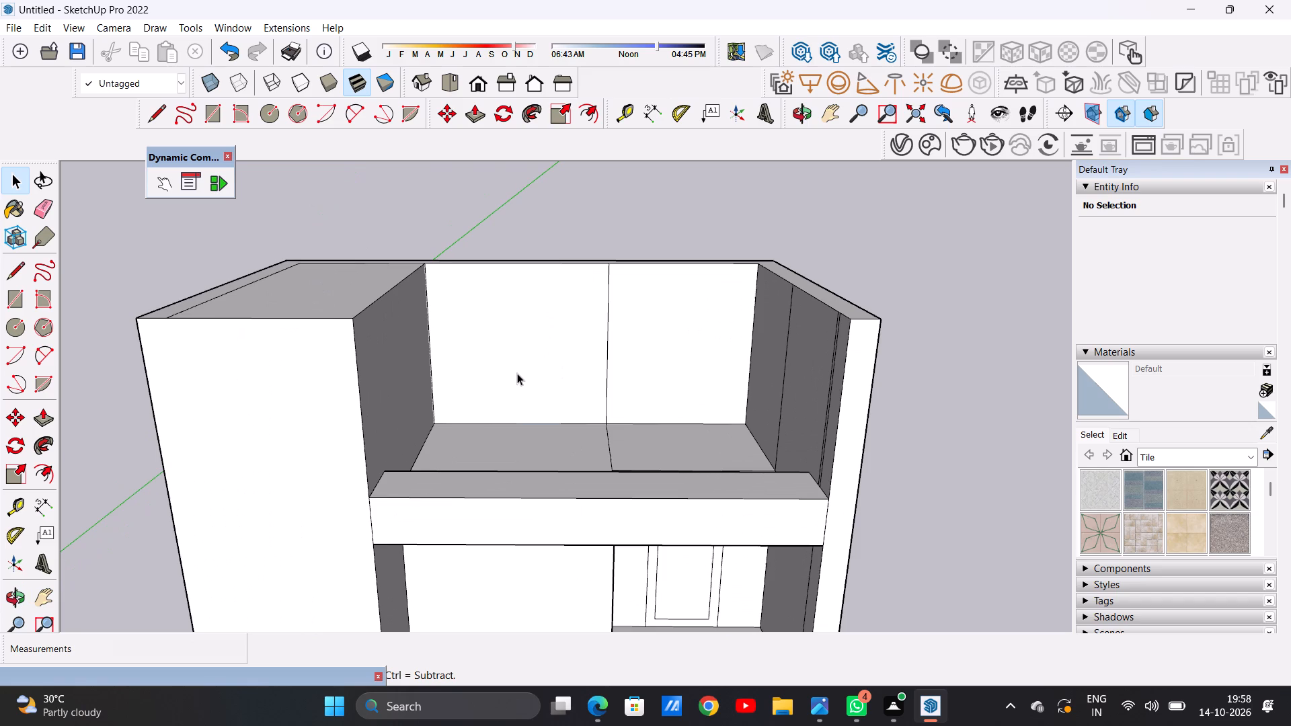
pyautogui.scroll(-2, 525, 368)
# Push/Pull the upper level's back wall section beside the raised side block forward about 7' 9 3/16".
pyautogui.moveTo(578, 360); pyautogui.dragTo(460, 485, button='middle')
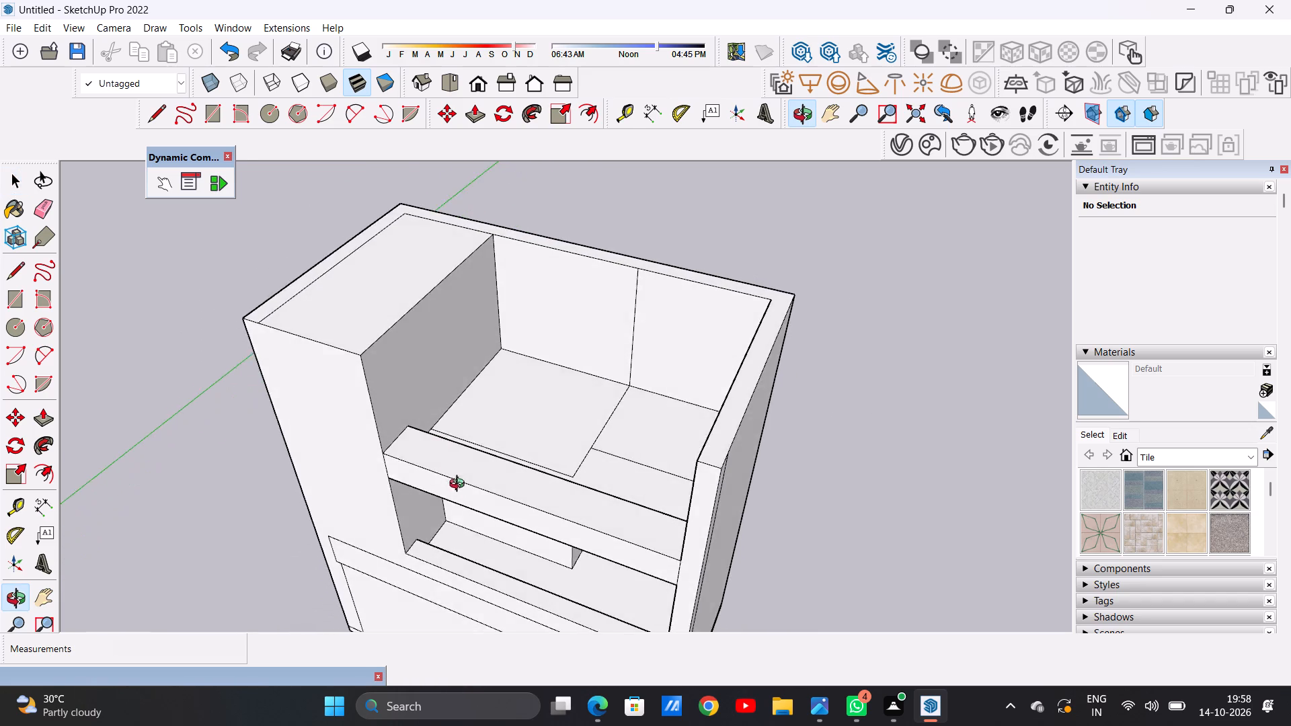
pyautogui.moveTo(460, 485); pyautogui.dragTo(487, 501, button='middle')
pyautogui.press('p')
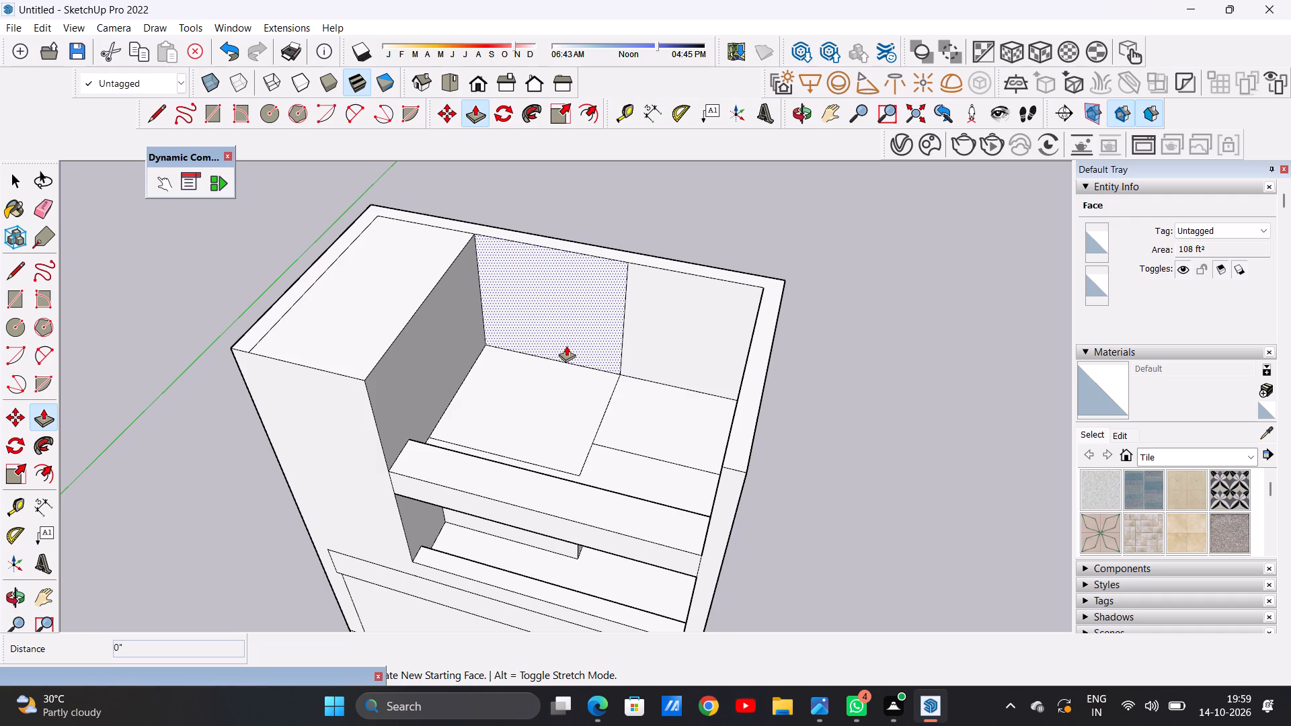
pyautogui.click(578, 296)
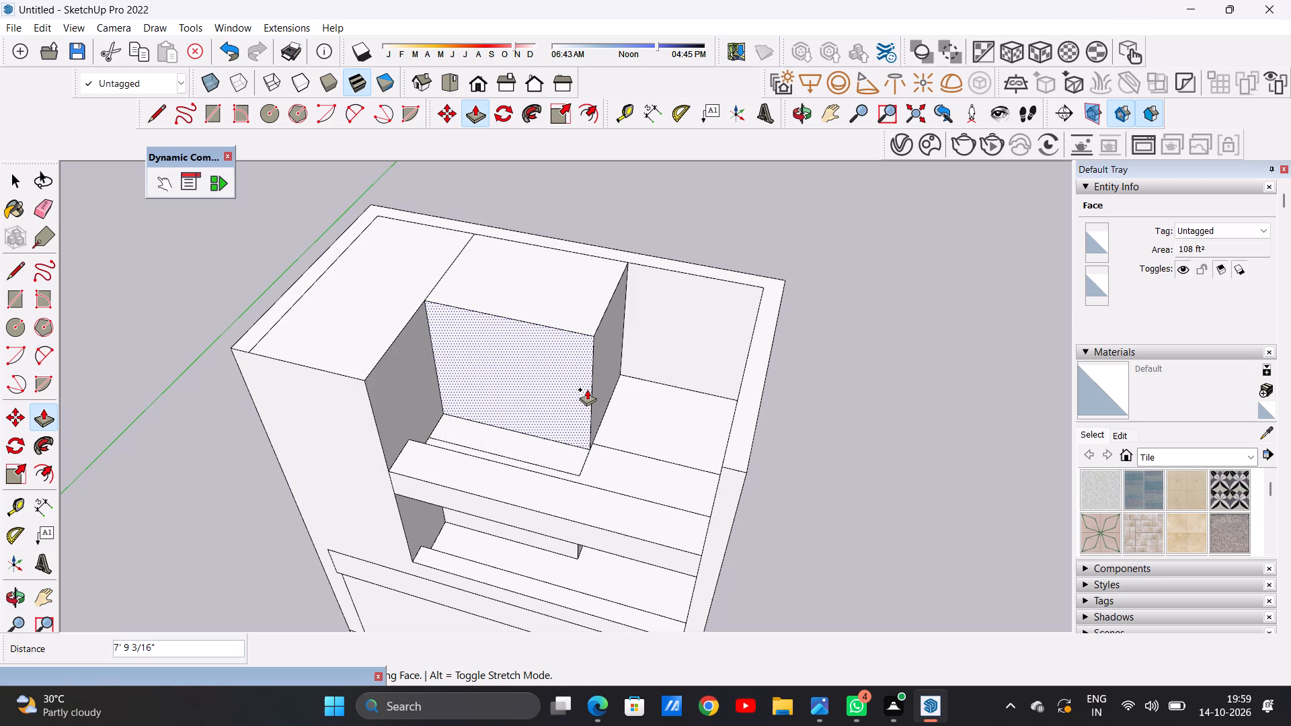
pyautogui.click(587, 389)
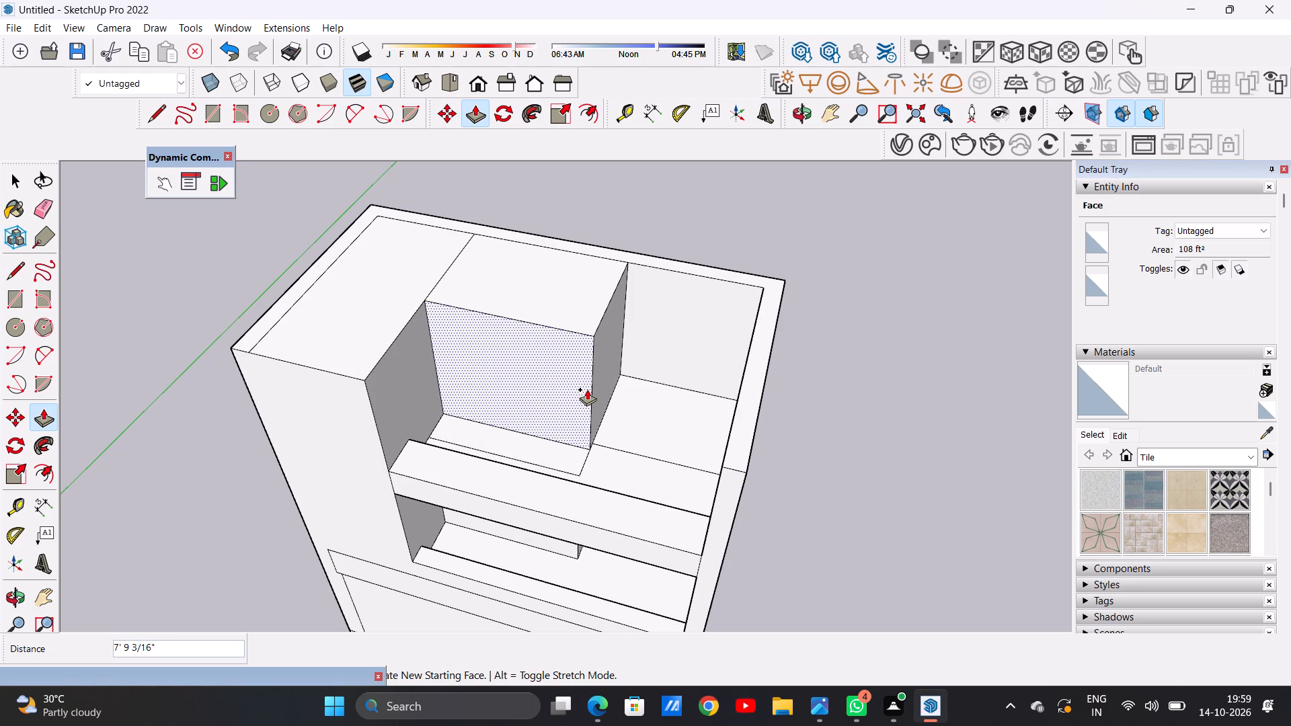
# Push/Pull the upper level's other back wall section, beside the outer side wall, forward about 5' 4 1/2".
pyautogui.click(673, 312)
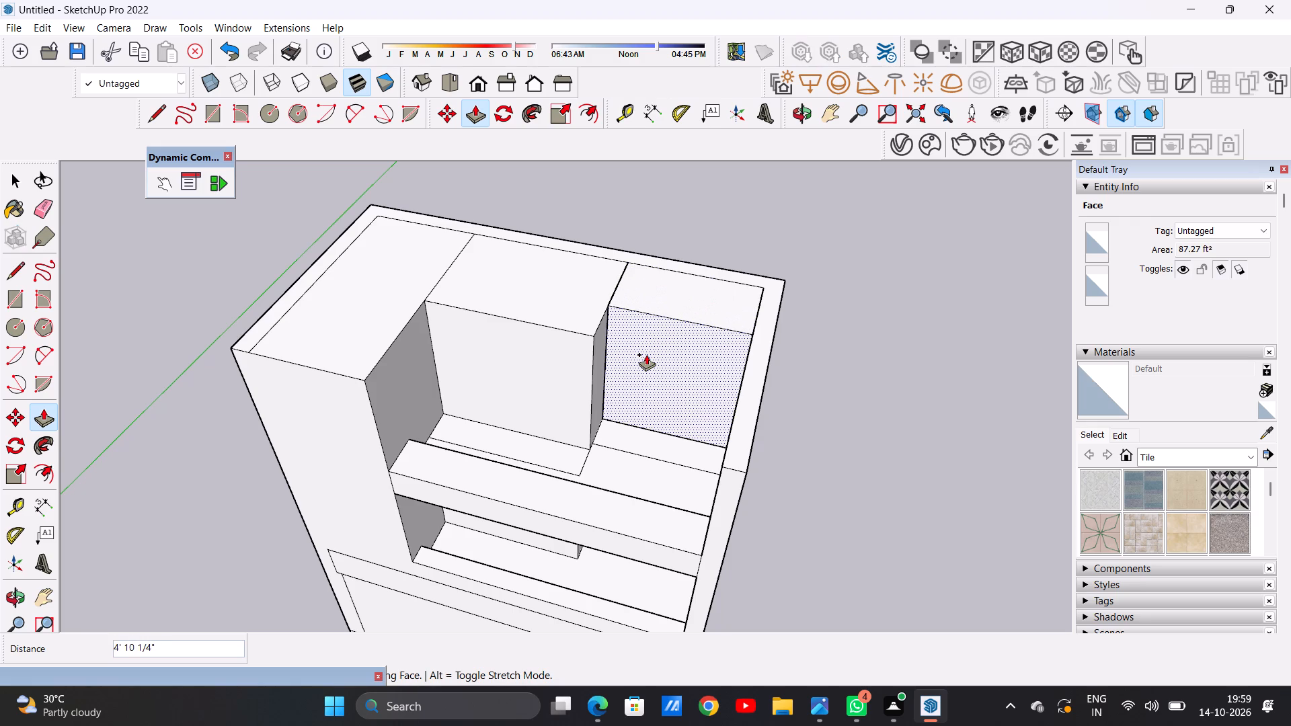
pyautogui.click(646, 360)
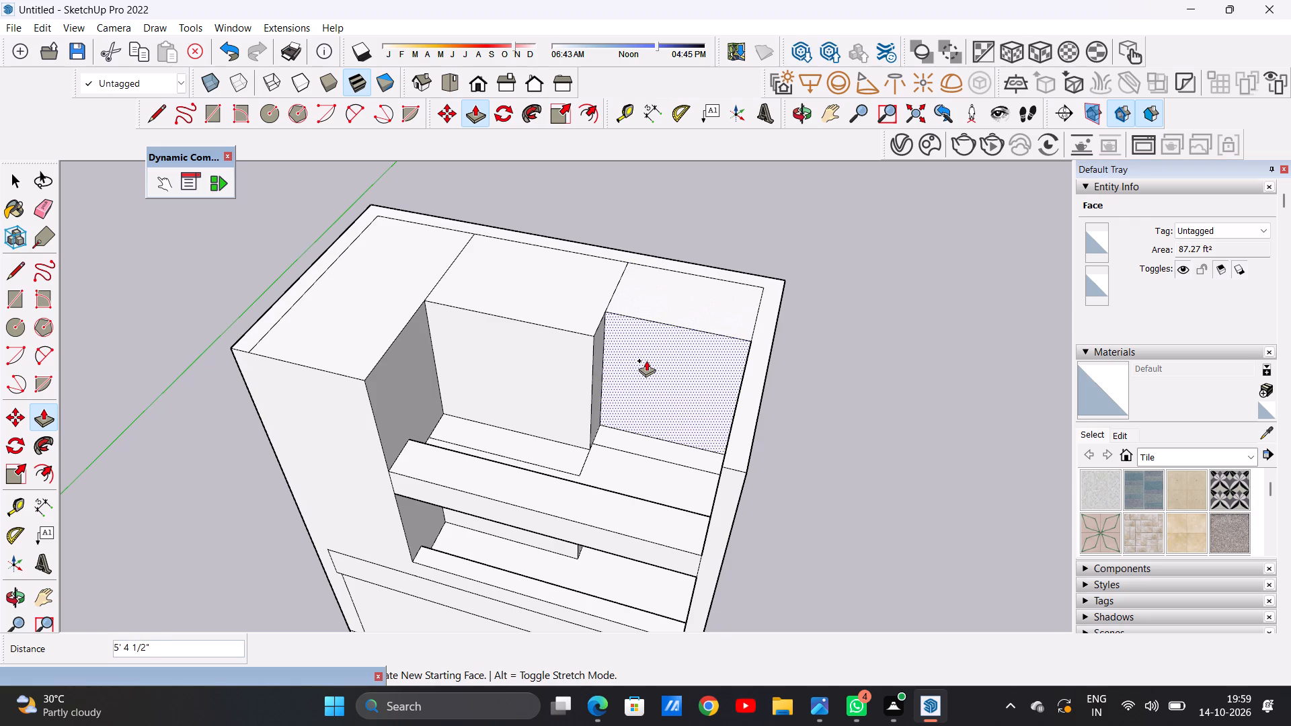
pyautogui.press('space')
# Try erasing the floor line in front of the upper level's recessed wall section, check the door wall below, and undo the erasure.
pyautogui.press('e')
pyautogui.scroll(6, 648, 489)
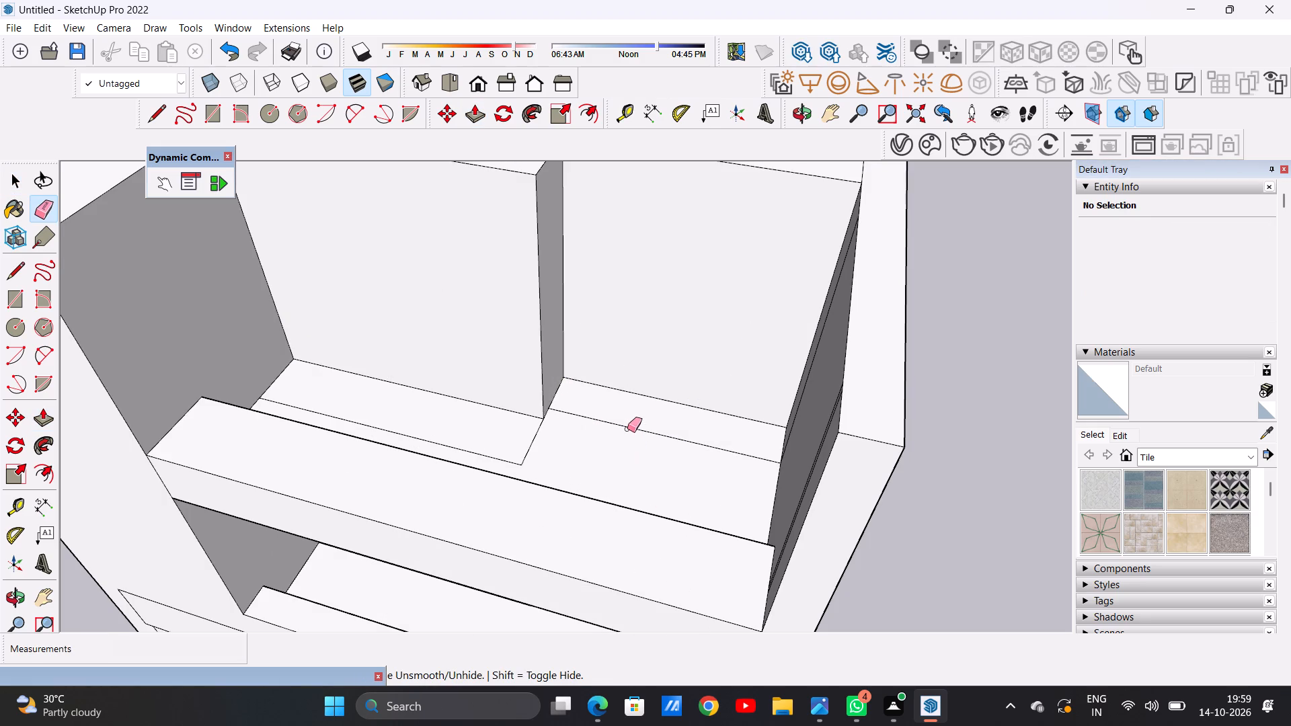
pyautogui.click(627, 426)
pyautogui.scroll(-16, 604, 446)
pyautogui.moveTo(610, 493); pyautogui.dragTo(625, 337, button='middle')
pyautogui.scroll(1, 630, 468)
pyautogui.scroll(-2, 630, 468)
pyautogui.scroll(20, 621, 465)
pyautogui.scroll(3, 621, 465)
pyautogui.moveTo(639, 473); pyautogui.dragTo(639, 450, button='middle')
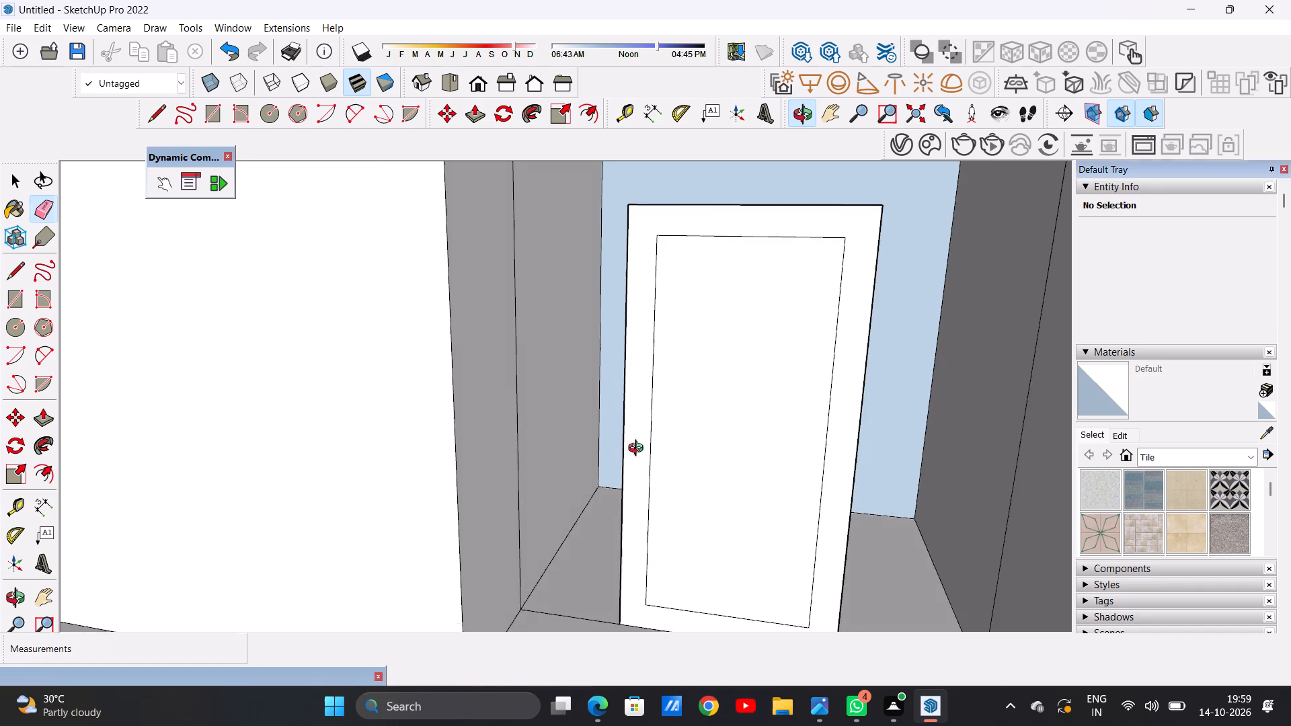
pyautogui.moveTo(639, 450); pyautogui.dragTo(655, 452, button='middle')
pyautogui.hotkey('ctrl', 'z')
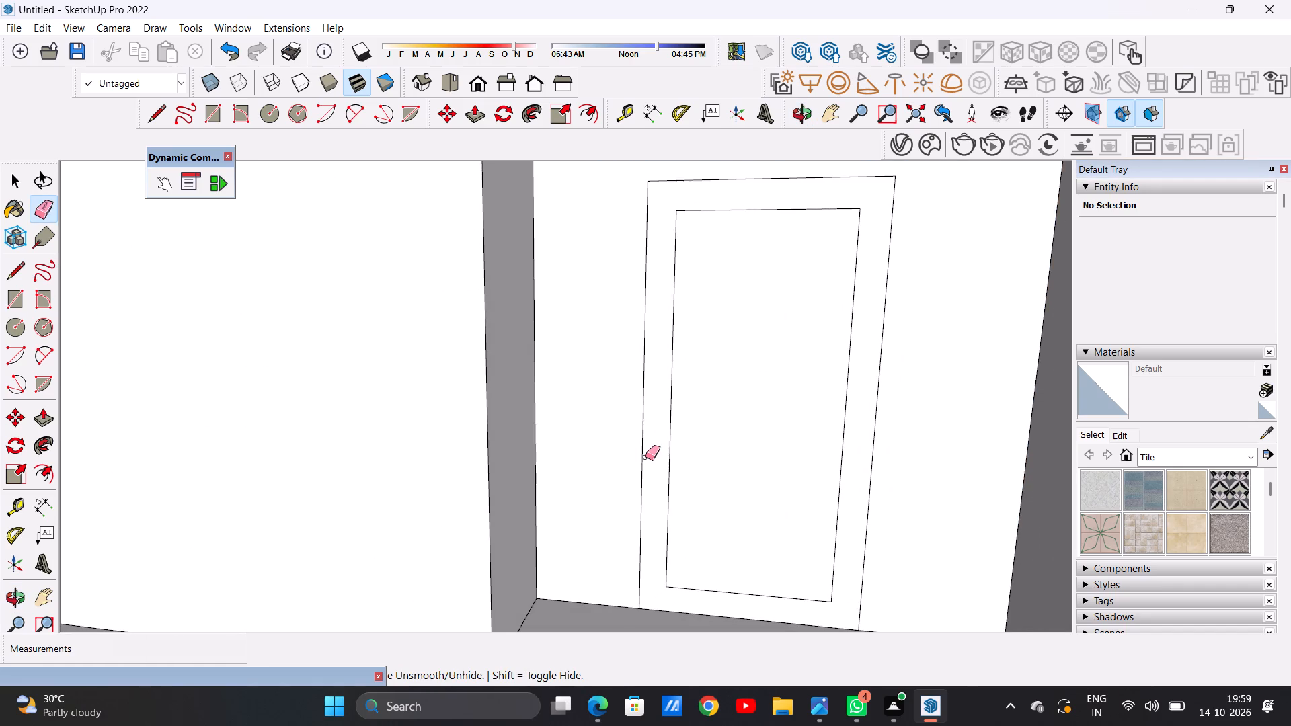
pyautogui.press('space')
# Examine the upper level's two stepped wall sections, the parapet and the balcony door below from several angles.
pyautogui.scroll(-15, 596, 442)
pyautogui.moveTo(570, 337); pyautogui.dragTo(609, 440, button='middle')
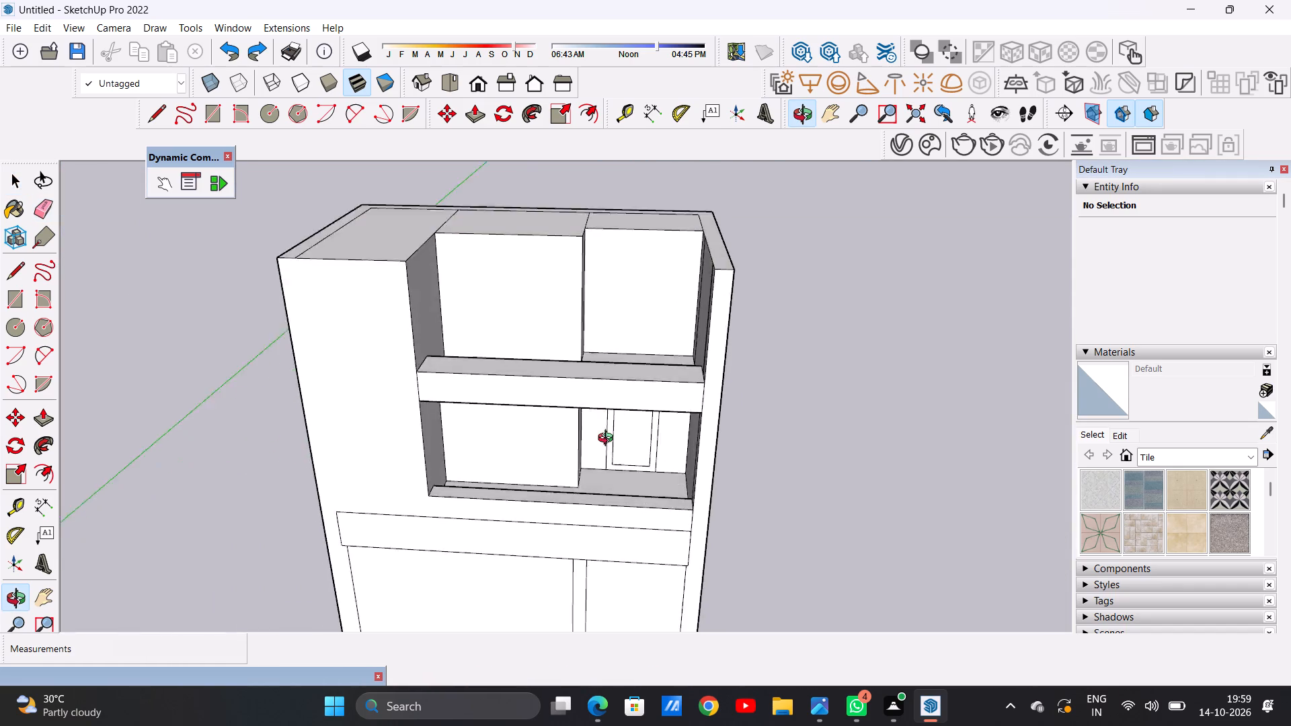
pyautogui.moveTo(609, 440); pyautogui.dragTo(590, 539, button='middle')
pyautogui.scroll(6, 596, 344)
pyautogui.moveTo(646, 381); pyautogui.dragTo(654, 266, button='middle')
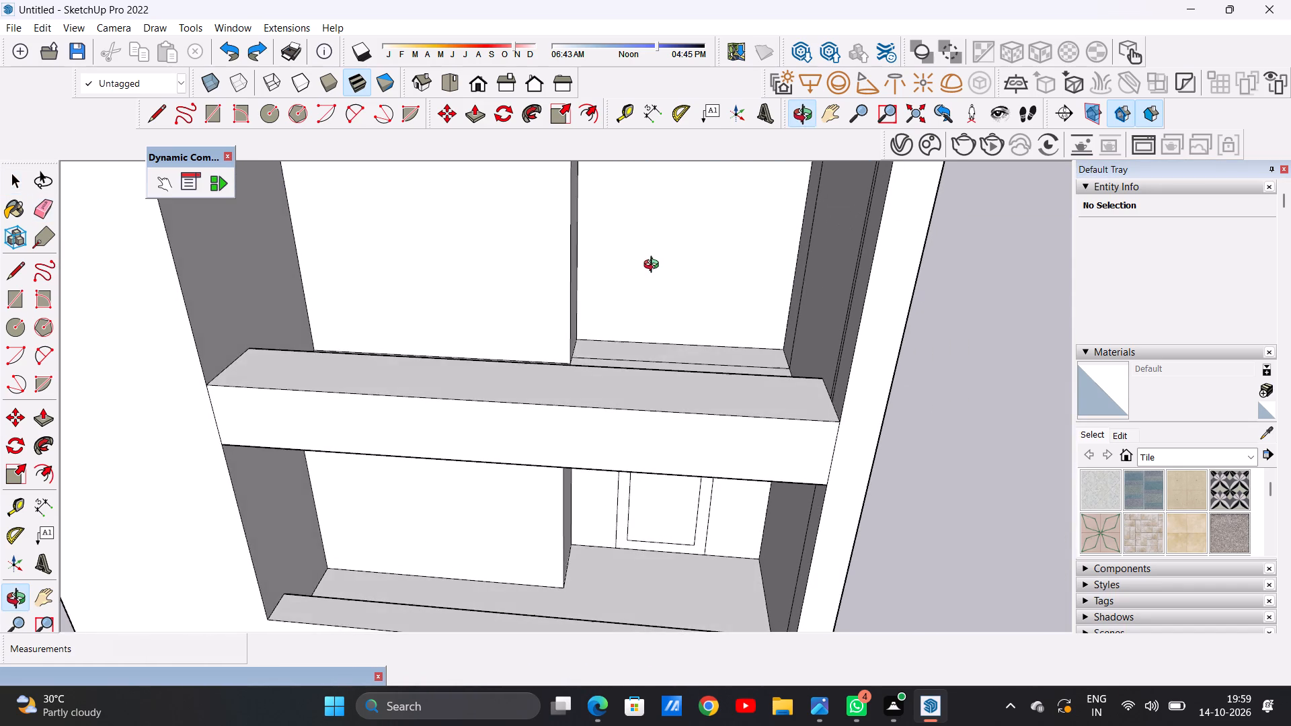
pyautogui.moveTo(654, 266); pyautogui.dragTo(657, 272, button='middle')
pyautogui.scroll(-11, 584, 397)
pyautogui.moveTo(524, 354); pyautogui.dragTo(533, 300, button='middle')
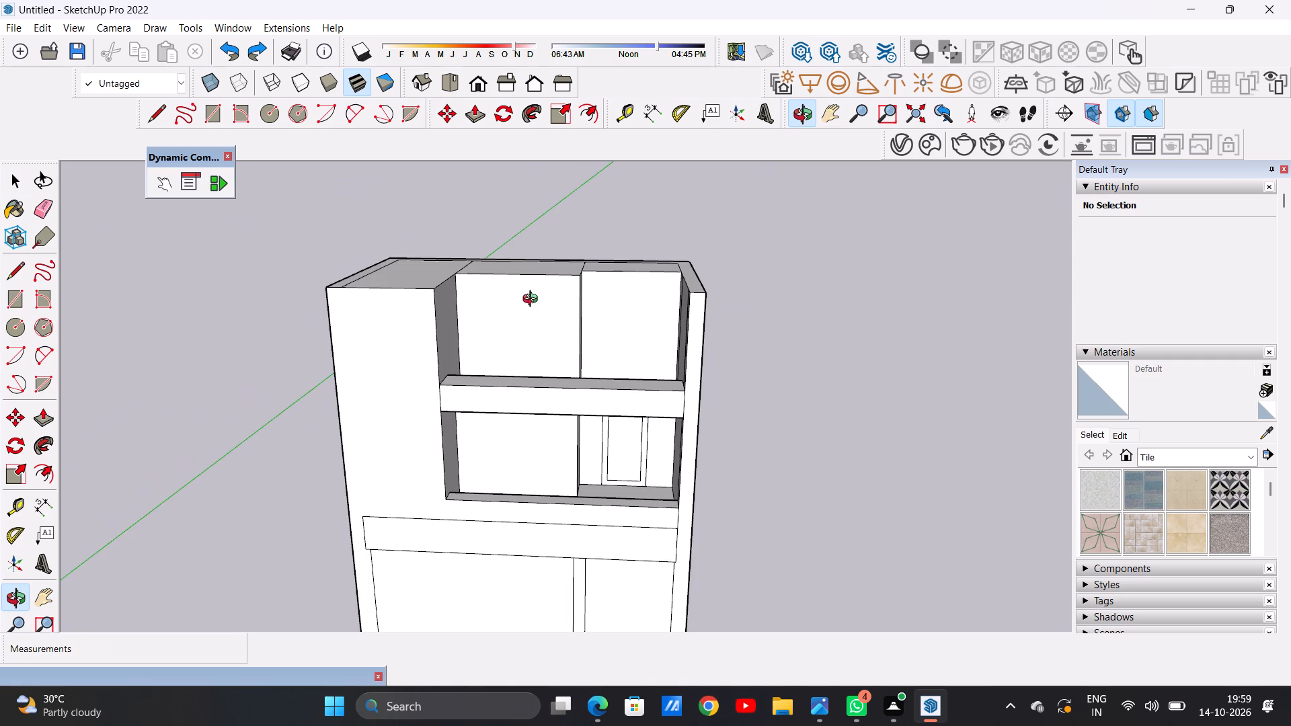
pyautogui.moveTo(533, 300); pyautogui.dragTo(525, 266, button='middle')
# Draw a door rectangle about 4' 4 7/8" by 8' 3 3/8" from the floor line on the upper level's recessed wall section.
pyautogui.scroll(6, 619, 286)
pyautogui.moveTo(632, 337); pyautogui.dragTo(641, 435, button='middle')
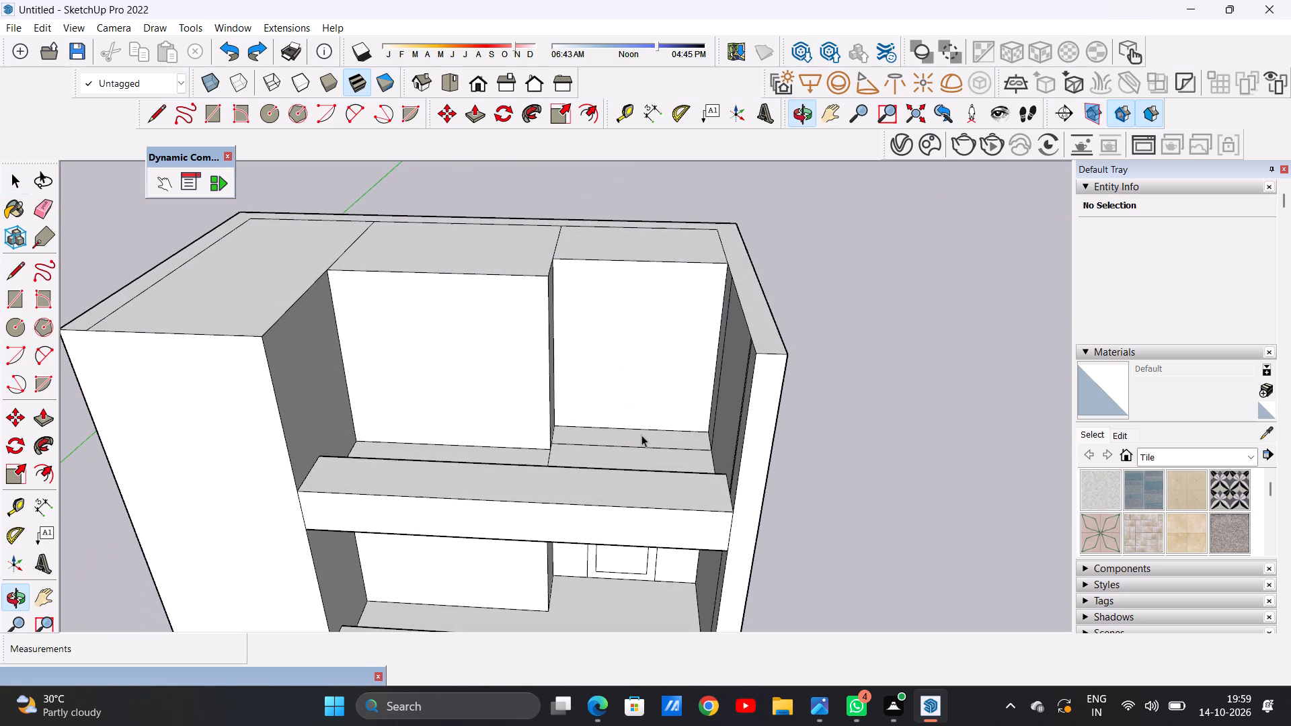
pyautogui.press('r')
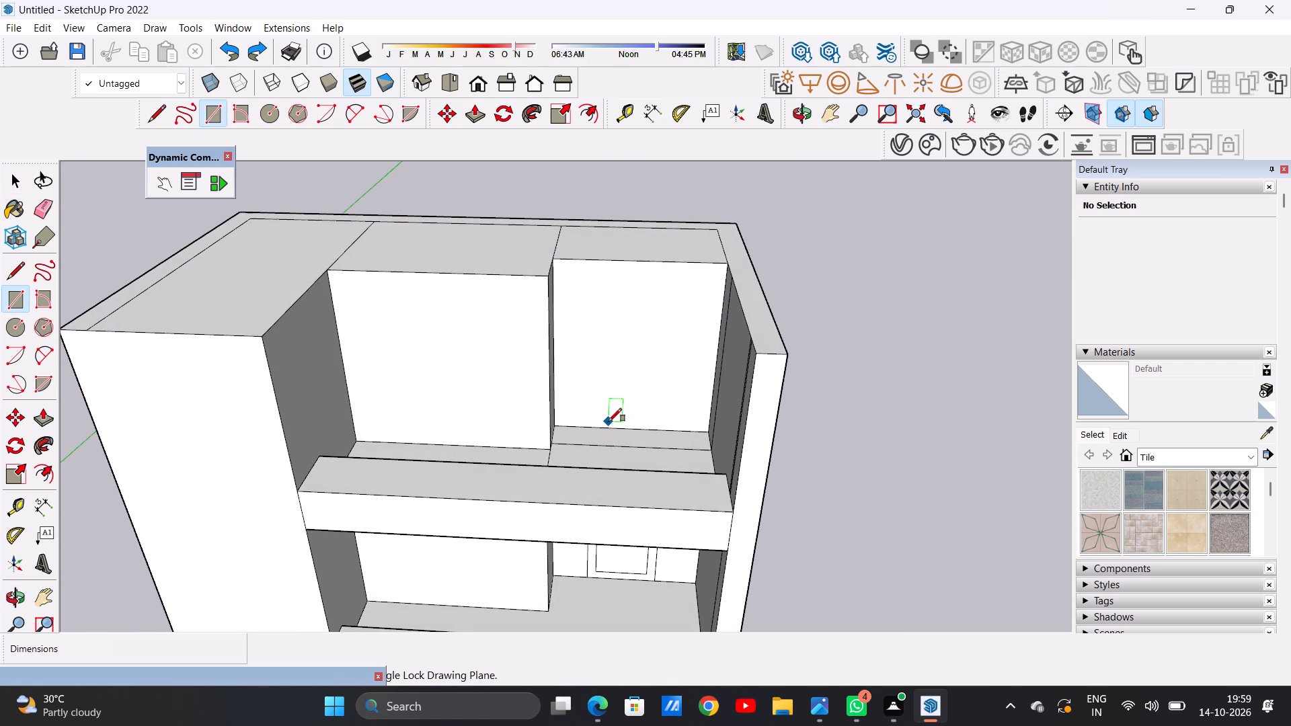
pyautogui.click(595, 424)
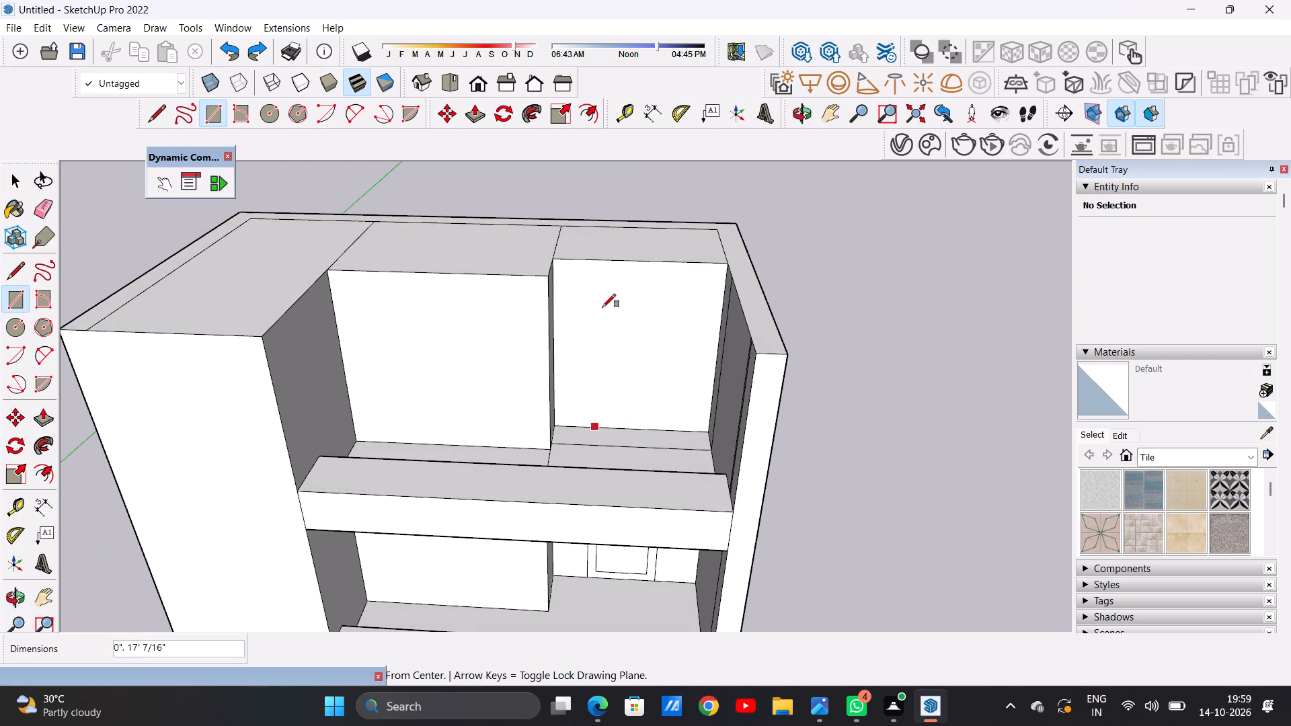
pyautogui.click(684, 294)
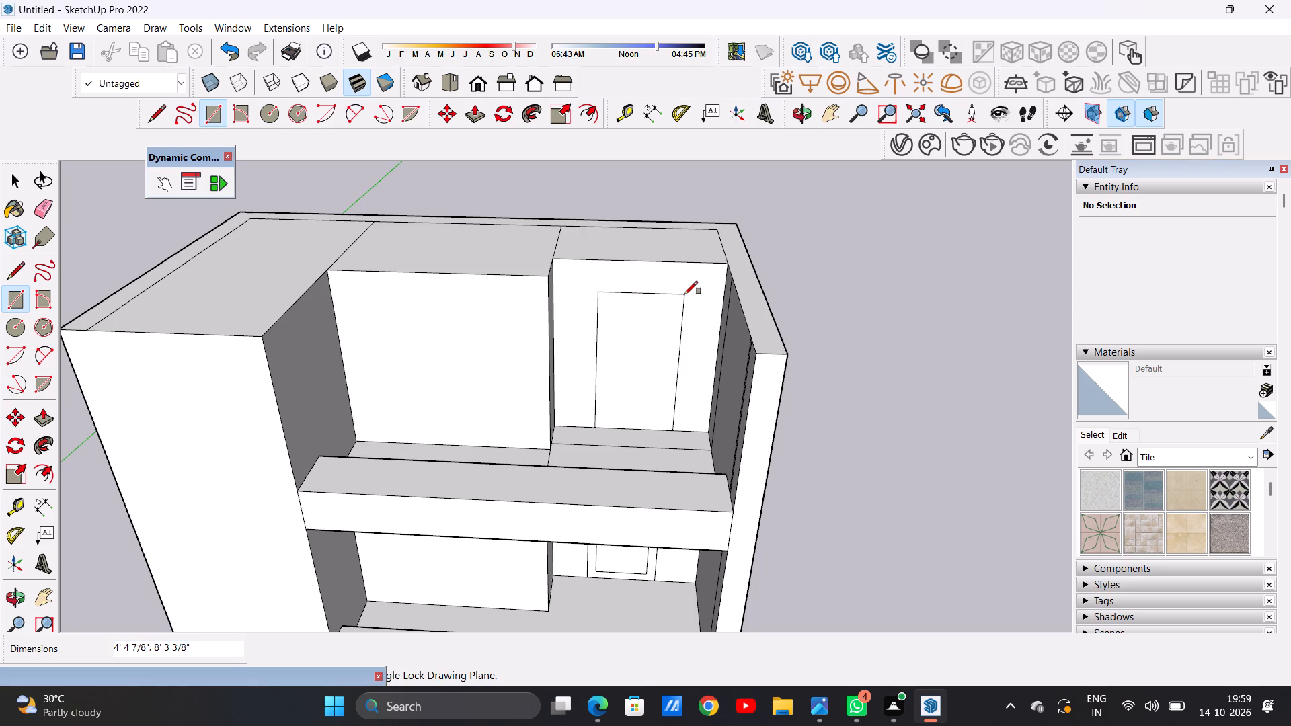
pyautogui.press('space')
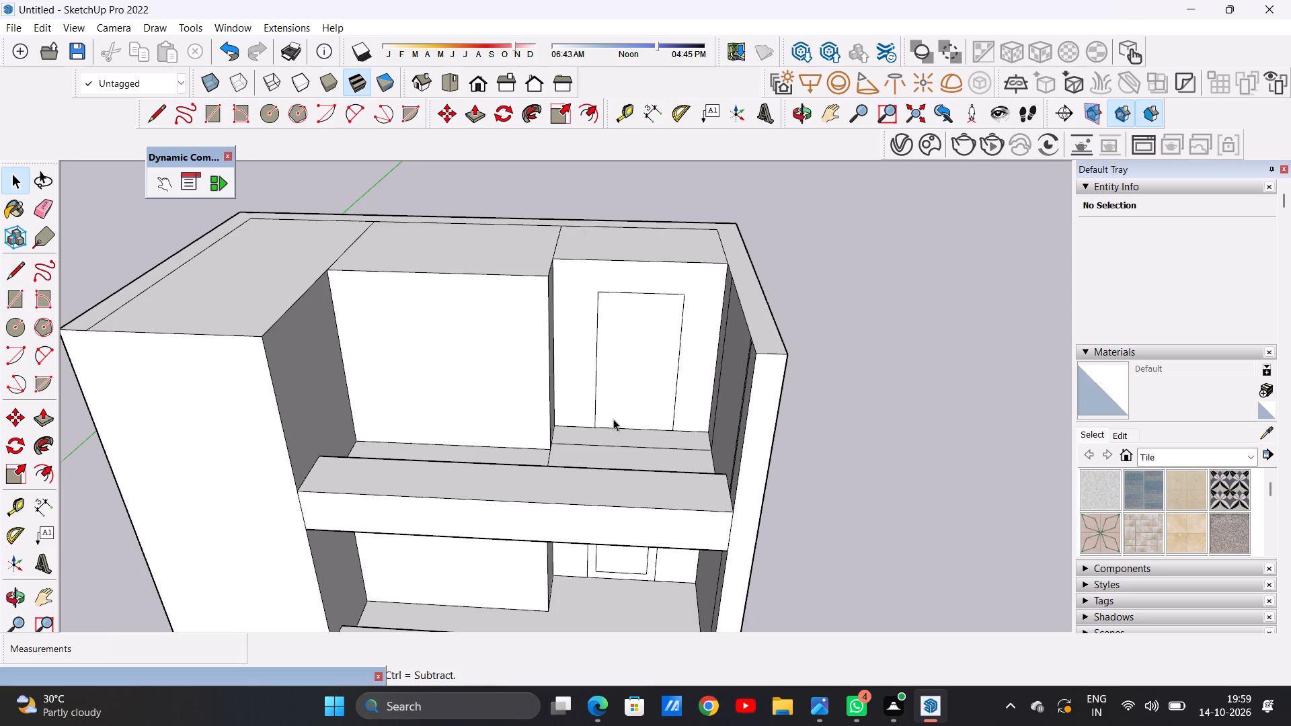
# Offset the upper-level door rectangle's outline inward about 6 5/16" to form the door frame.
pyautogui.scroll(-3, 613, 419)
pyautogui.moveTo(639, 444); pyautogui.dragTo(639, 334, button='middle')
pyautogui.scroll(2, 648, 368)
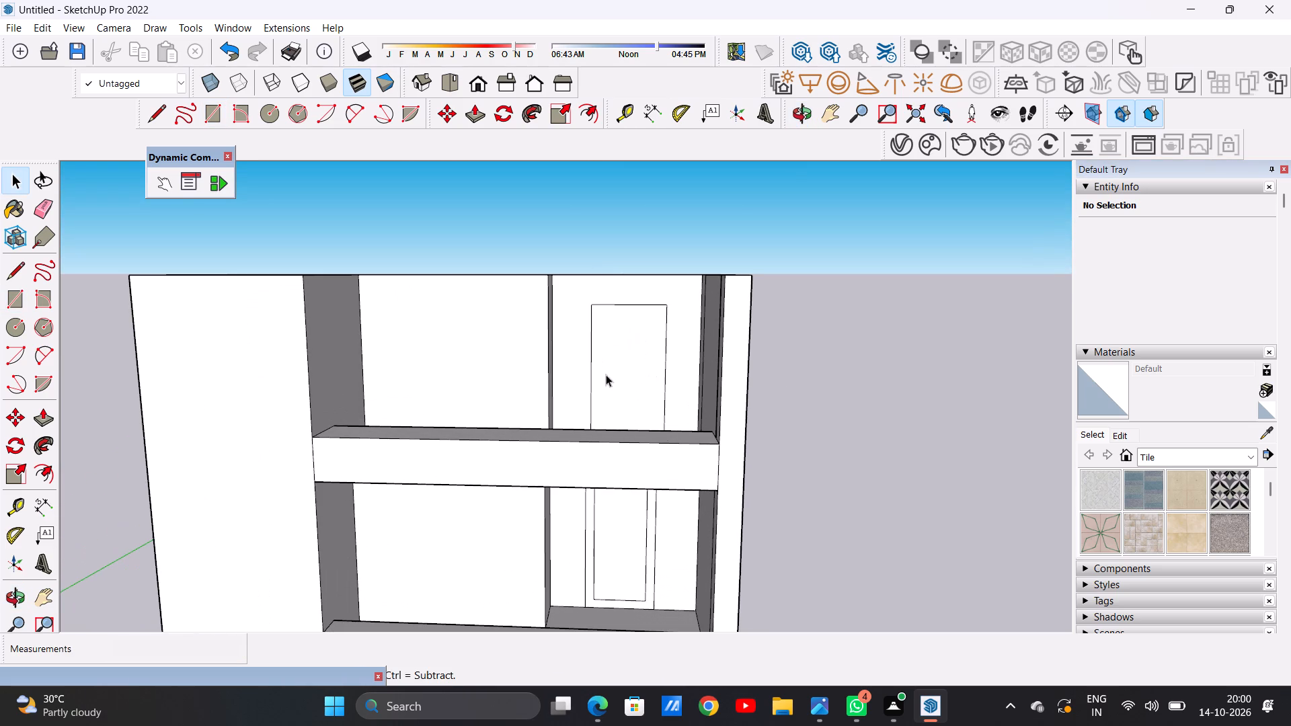
pyautogui.scroll(1, 621, 383)
pyautogui.write('OF')
pyautogui.click(617, 298)
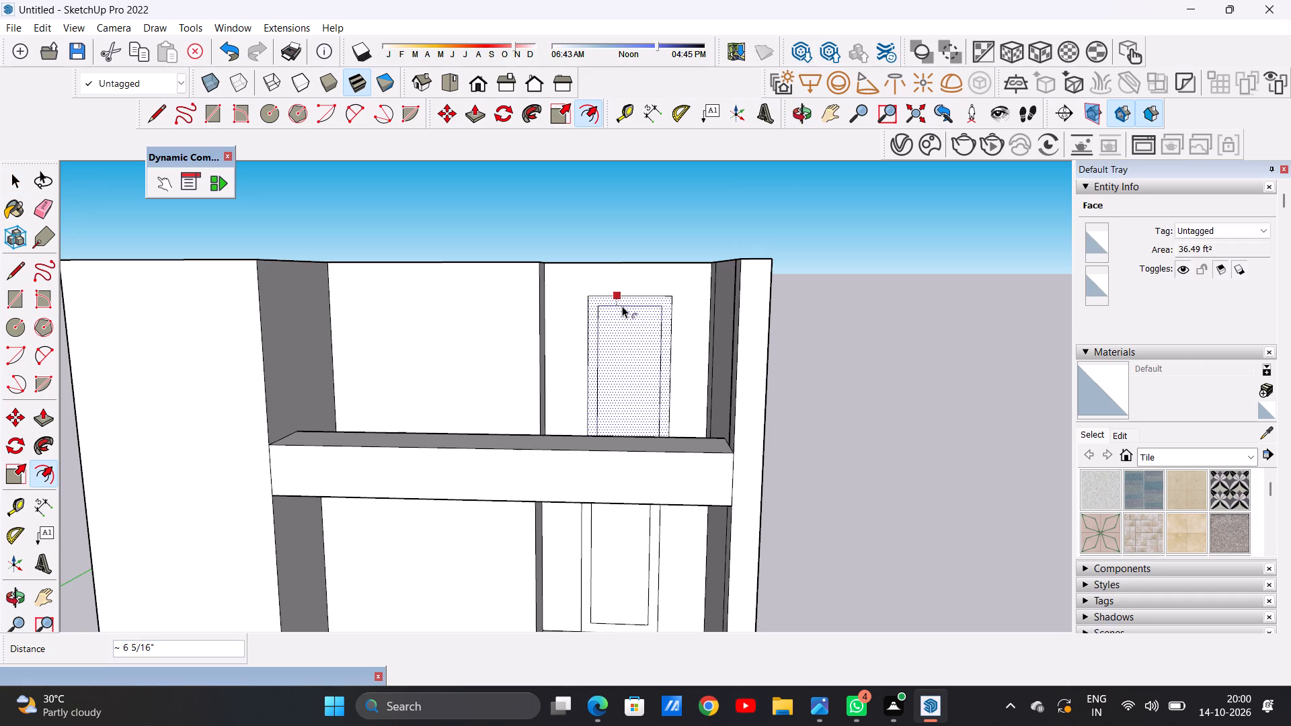
pyautogui.click(622, 306)
pyautogui.press('space')
# Examine the upper-level door, the stepped walls and the building's top from the front and from above.
pyautogui.scroll(-8, 600, 348)
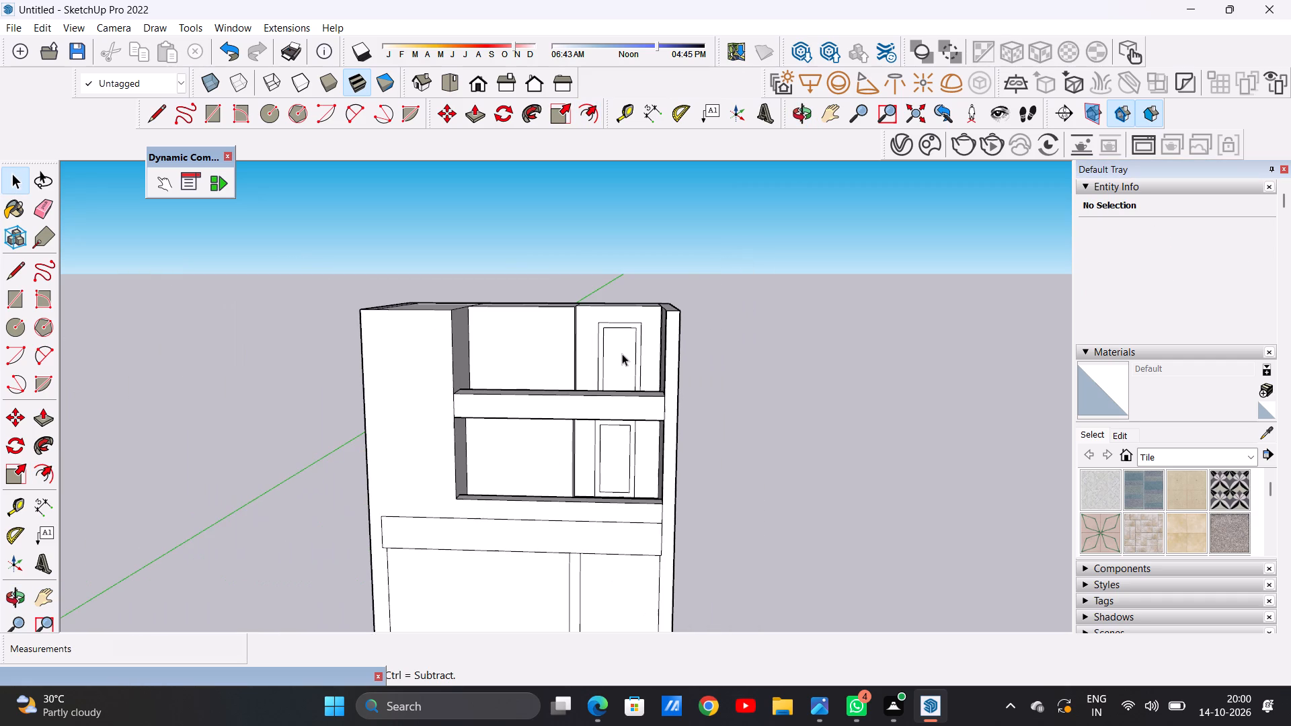
pyautogui.scroll(-3, 582, 362)
pyautogui.scroll(4, 564, 391)
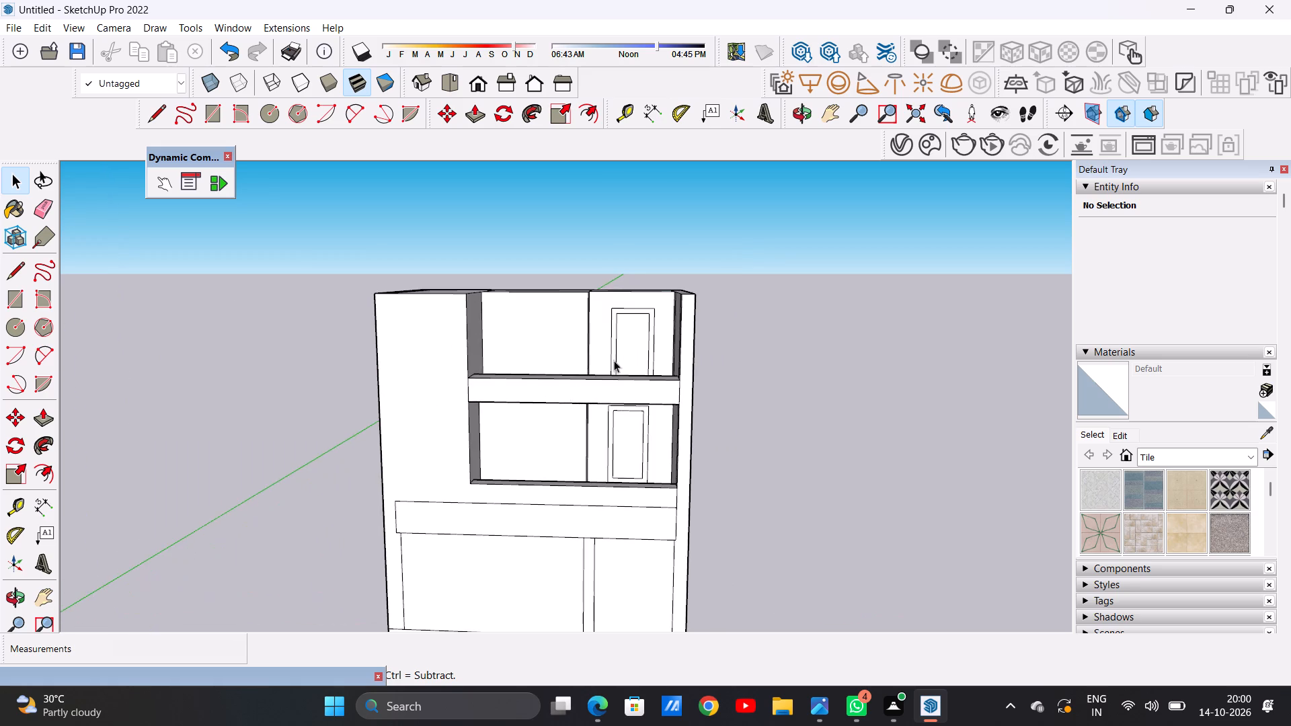
pyautogui.moveTo(614, 360); pyautogui.dragTo(593, 521, button='middle')
pyautogui.scroll(-4, 627, 413)
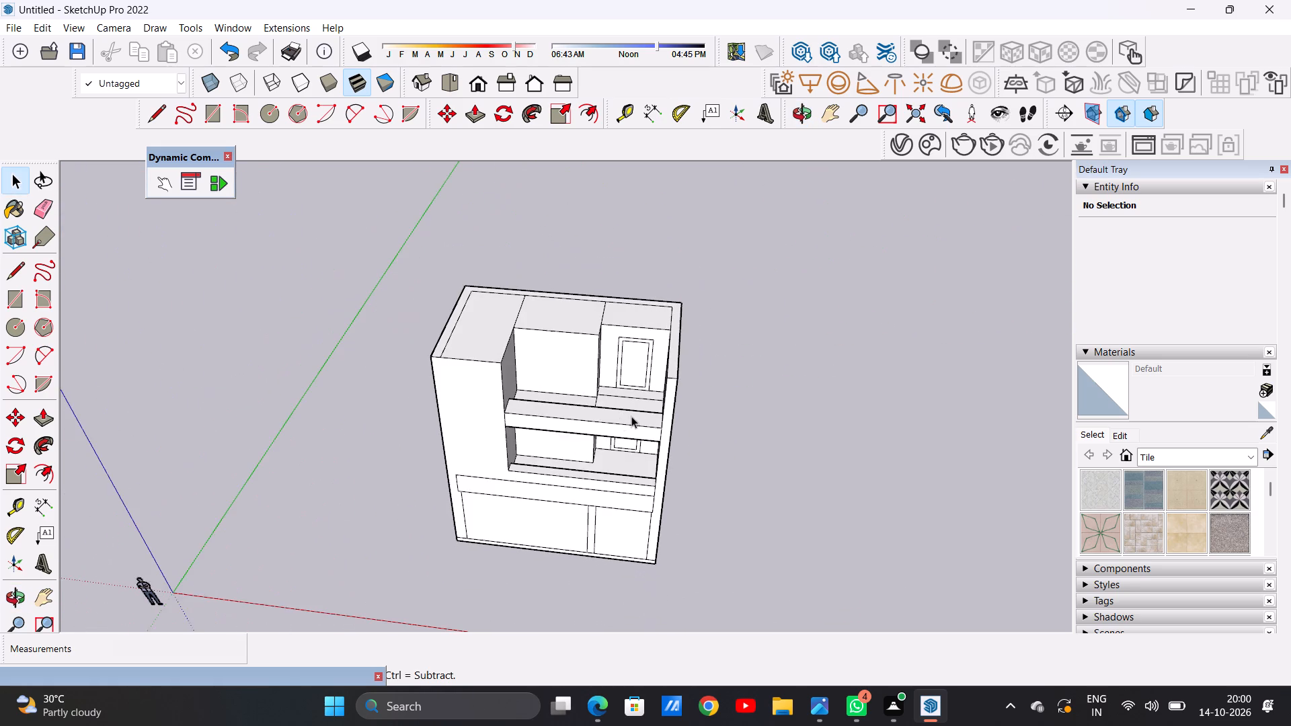
pyautogui.scroll(7, 487, 358)
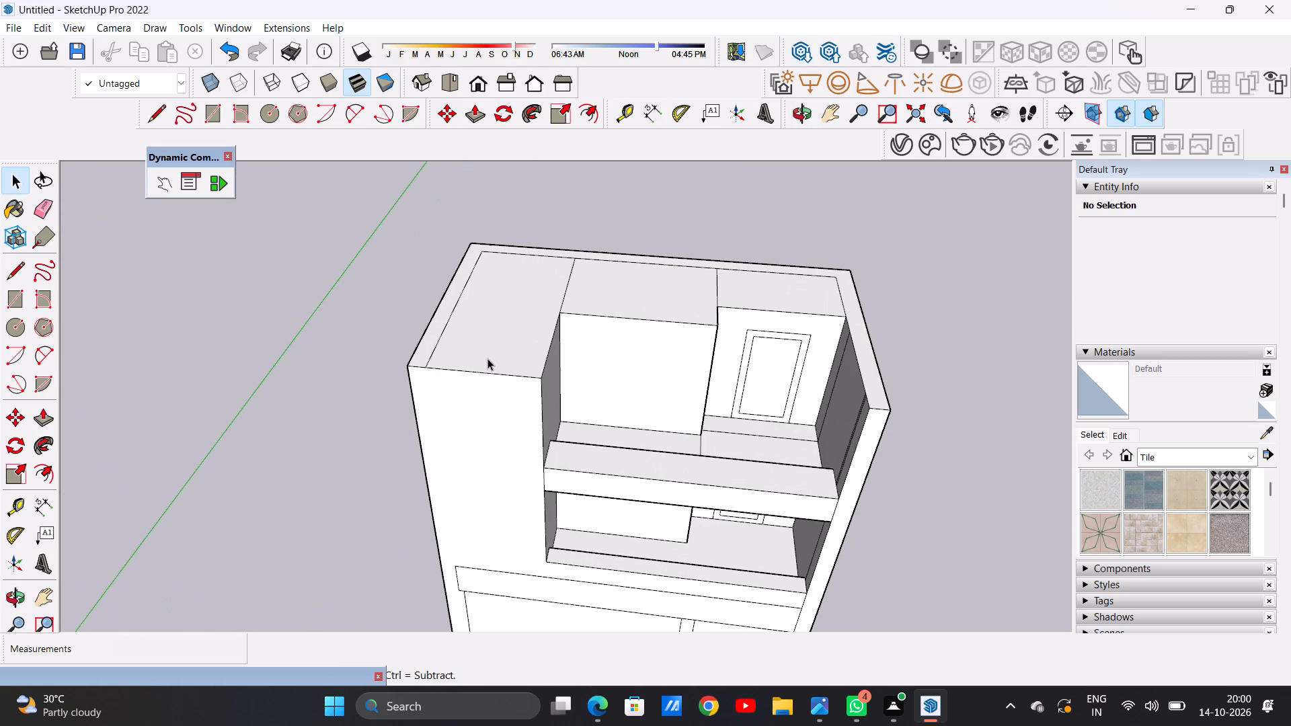
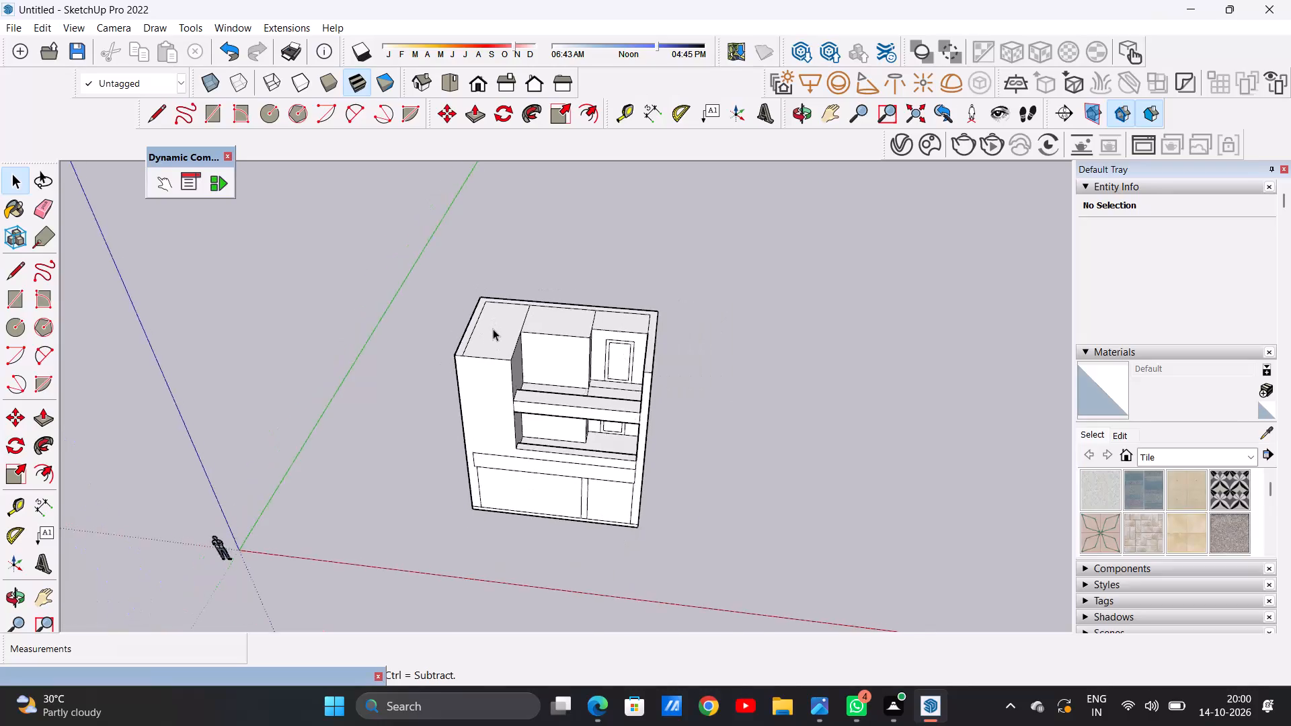
# Examine the building's top, stepped upper levels, front face and the balcony ceiling from above, the front and below.
pyautogui.scroll(7, 493, 329)
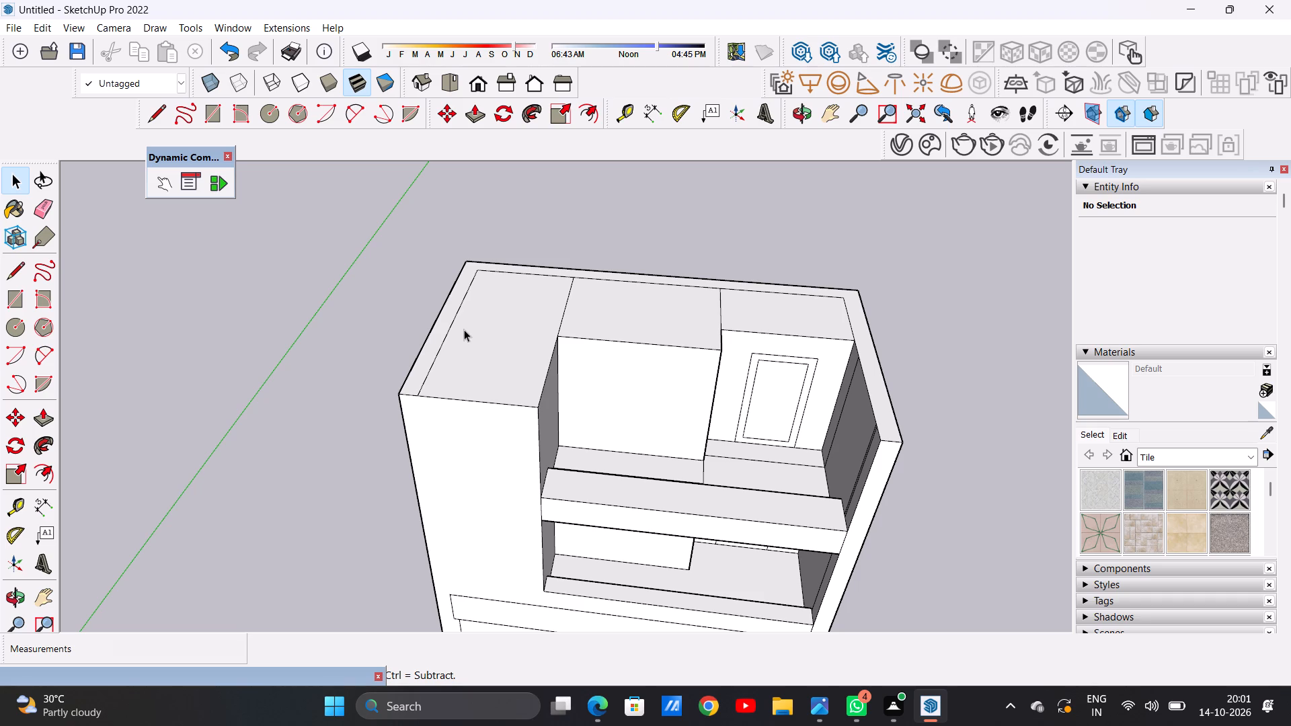
pyautogui.scroll(-20, 489, 339)
pyautogui.scroll(-6, 489, 339)
pyautogui.scroll(6, 523, 386)
pyautogui.moveTo(516, 403); pyautogui.dragTo(543, 322, button='middle')
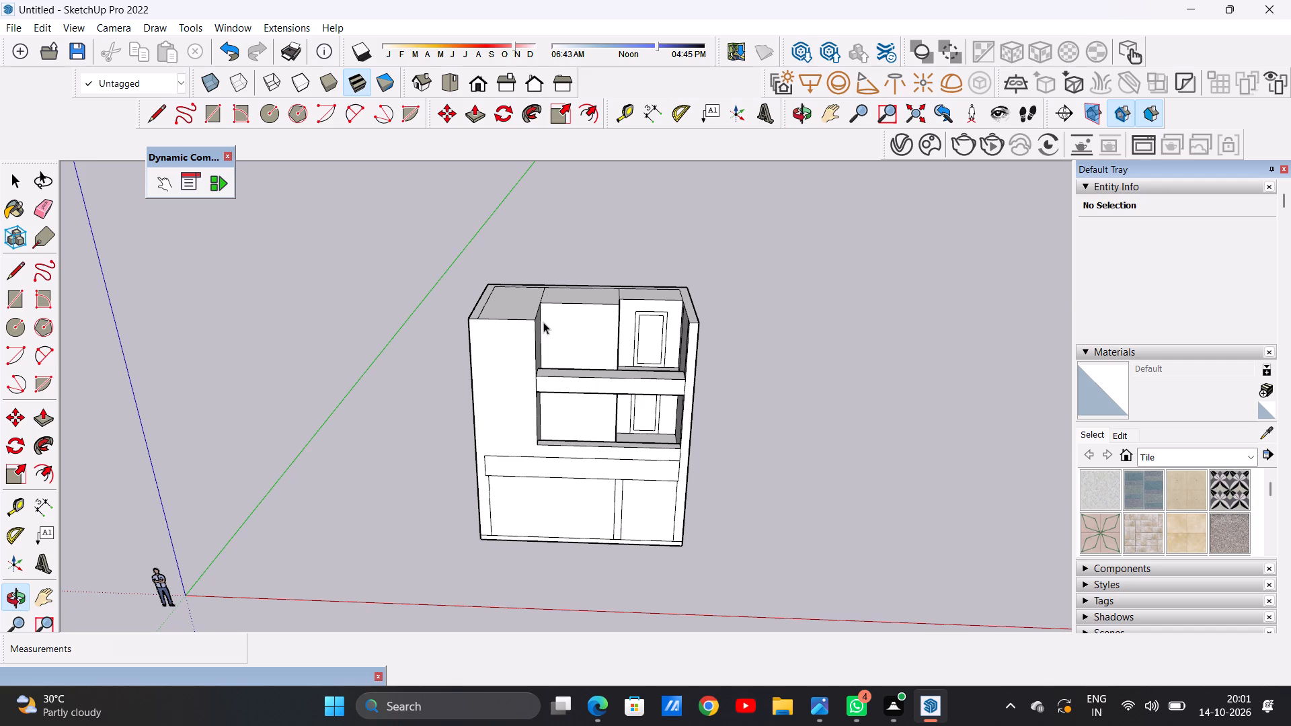
pyautogui.scroll(4, 543, 374)
pyautogui.moveTo(621, 358); pyautogui.dragTo(621, 356, button='middle')
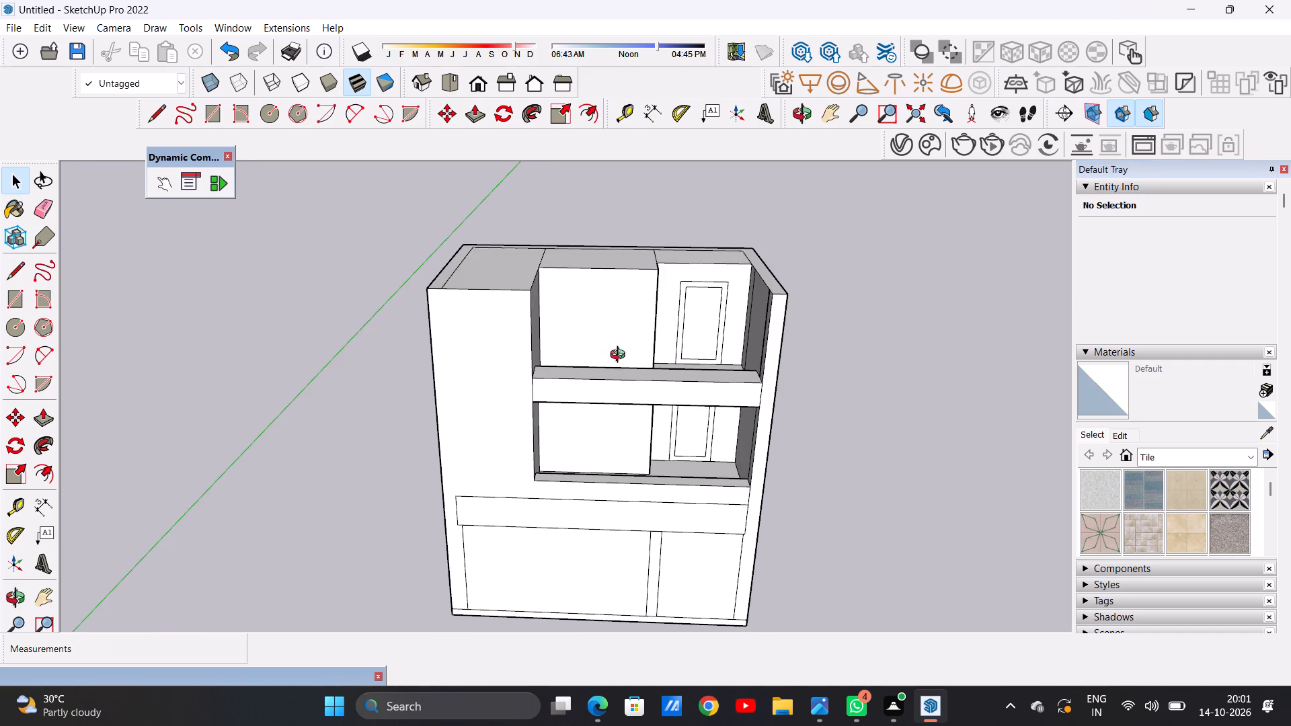
pyautogui.moveTo(621, 356); pyautogui.dragTo(592, 497, button='middle')
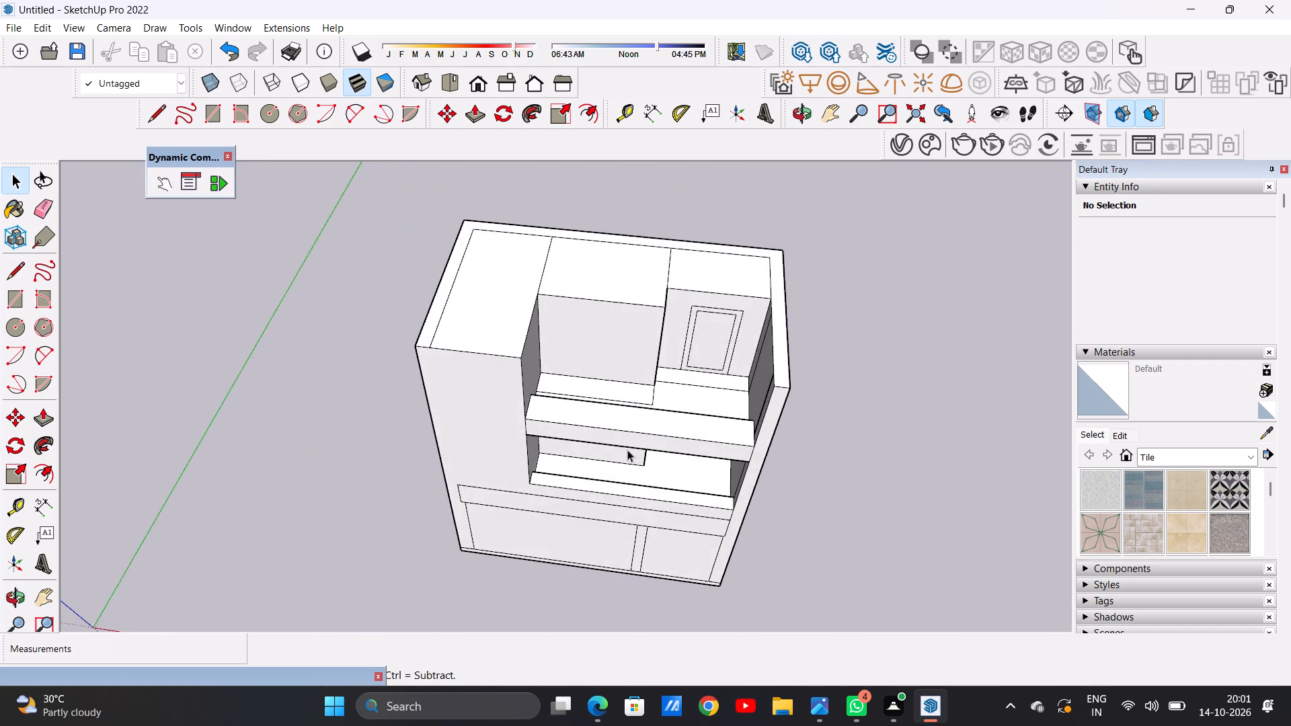
pyautogui.scroll(16, 617, 380)
pyautogui.scroll(-18, 524, 364)
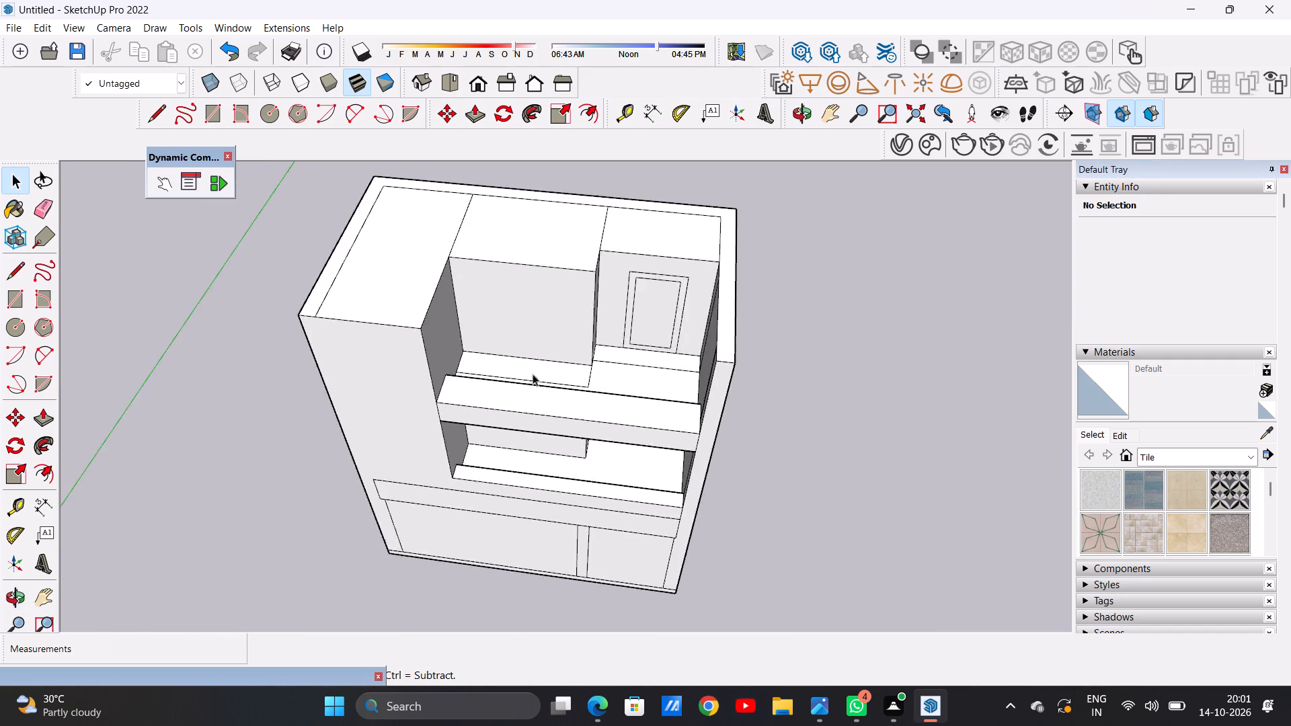
pyautogui.scroll(-2, 533, 374)
pyautogui.moveTo(534, 423); pyautogui.dragTo(564, 254, button='middle')
pyautogui.moveTo(553, 399); pyautogui.dragTo(534, 295, button='middle')
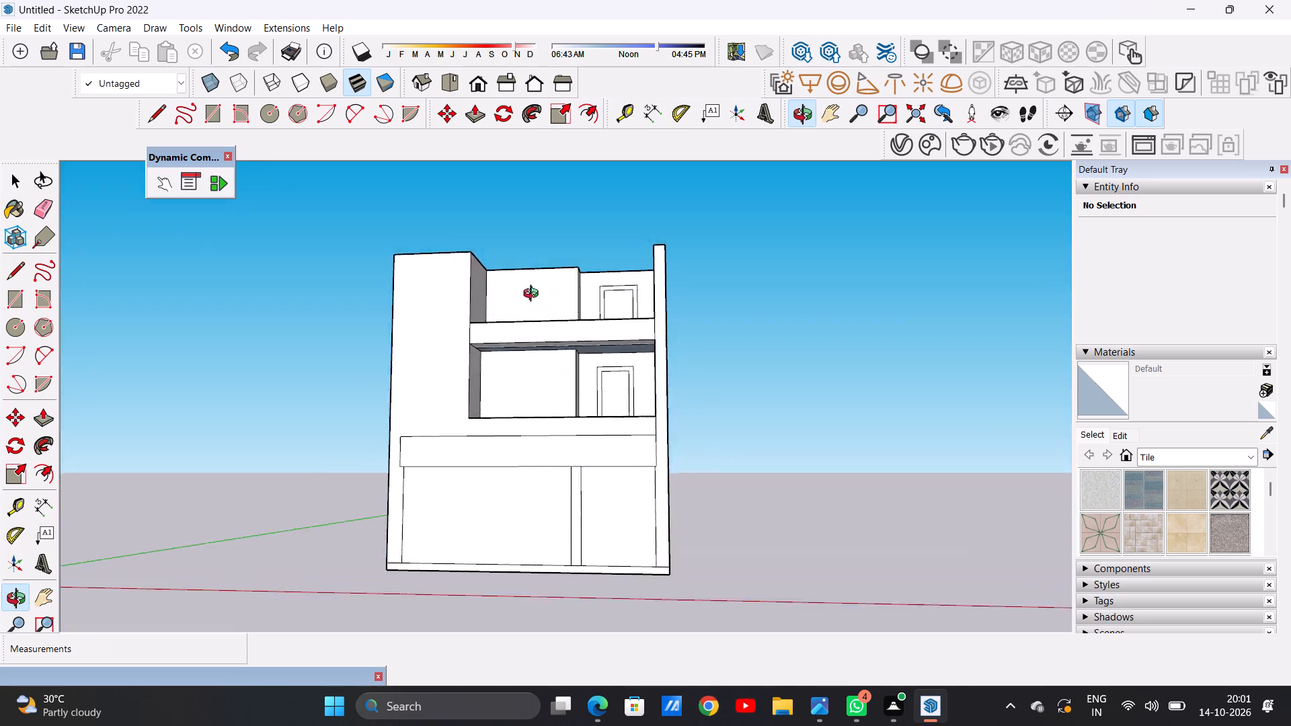
pyautogui.moveTo(534, 295); pyautogui.dragTo(549, 227, button='middle')
pyautogui.scroll(15, 579, 339)
pyautogui.scroll(-11, 580, 356)
pyautogui.moveTo(545, 331); pyautogui.dragTo(544, 300, button='middle')
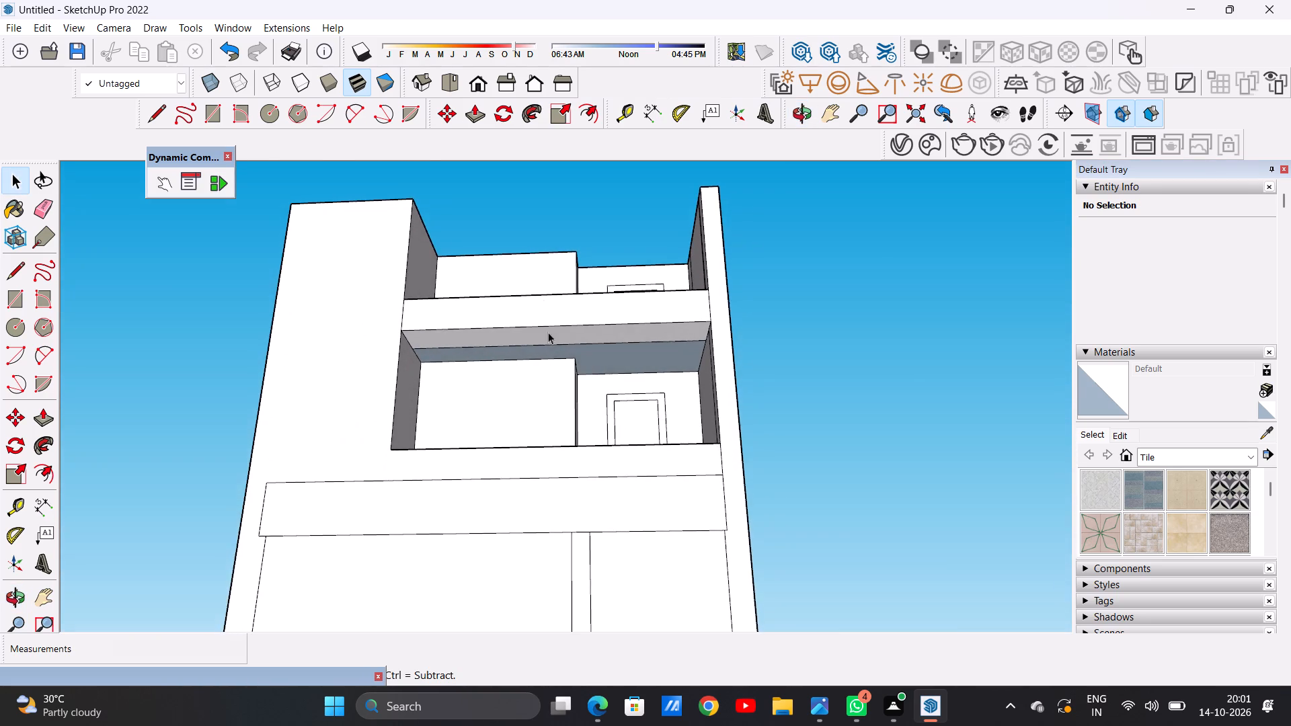
# Paint the blue ceiling face above the balcony level with the white Color M00 from the Colors materials.
pyautogui.scroll(9, 567, 358)
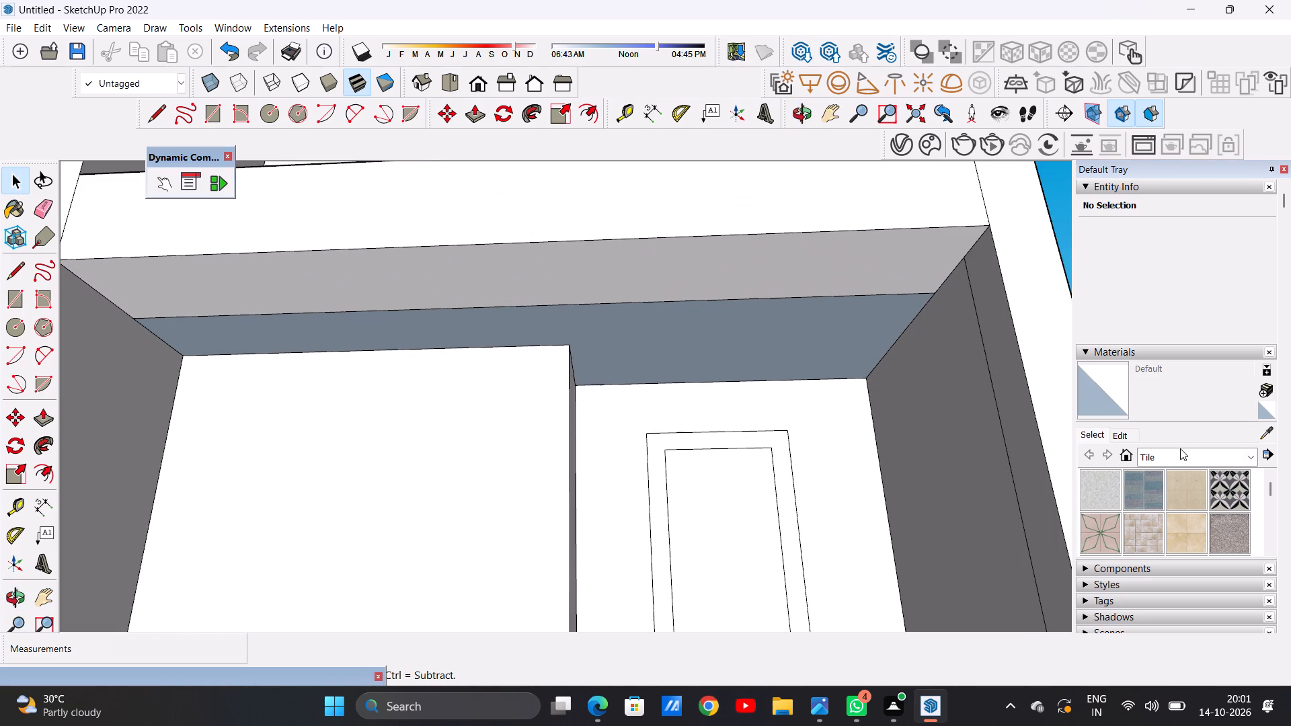
pyautogui.click(1180, 451)
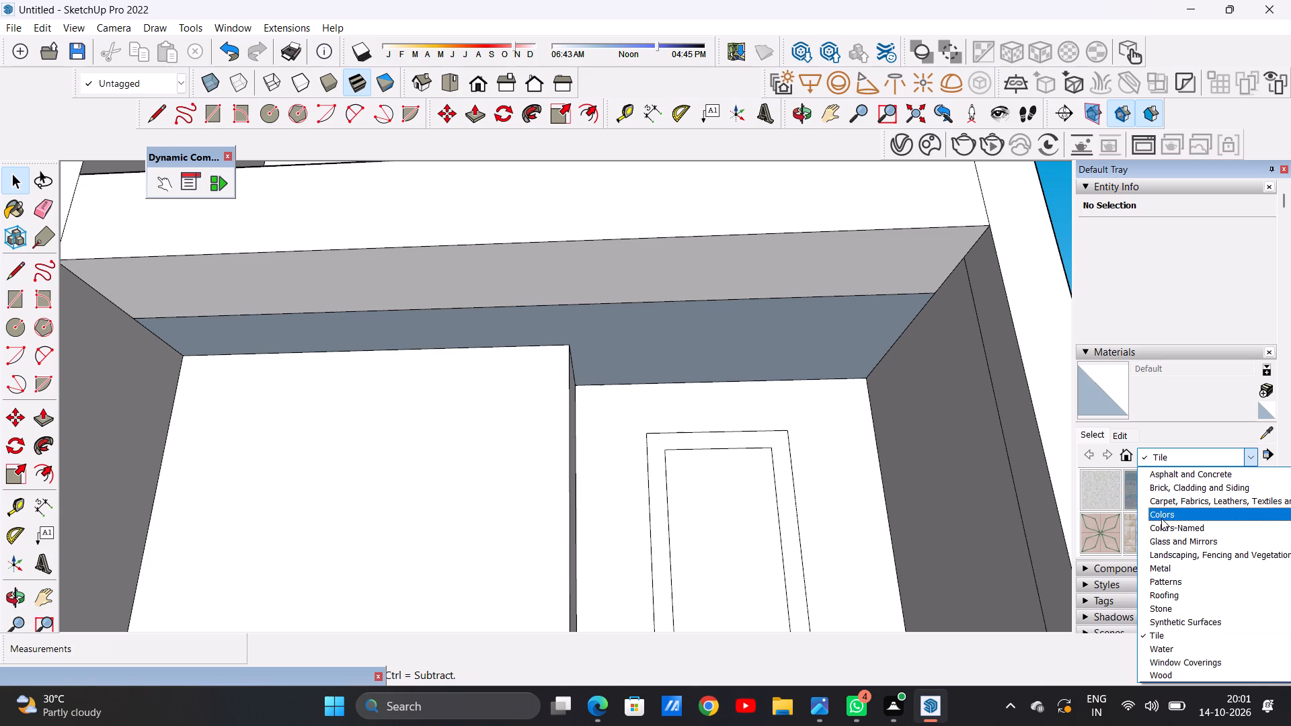
pyautogui.click(1161, 516)
pyautogui.scroll(-2, 1152, 517)
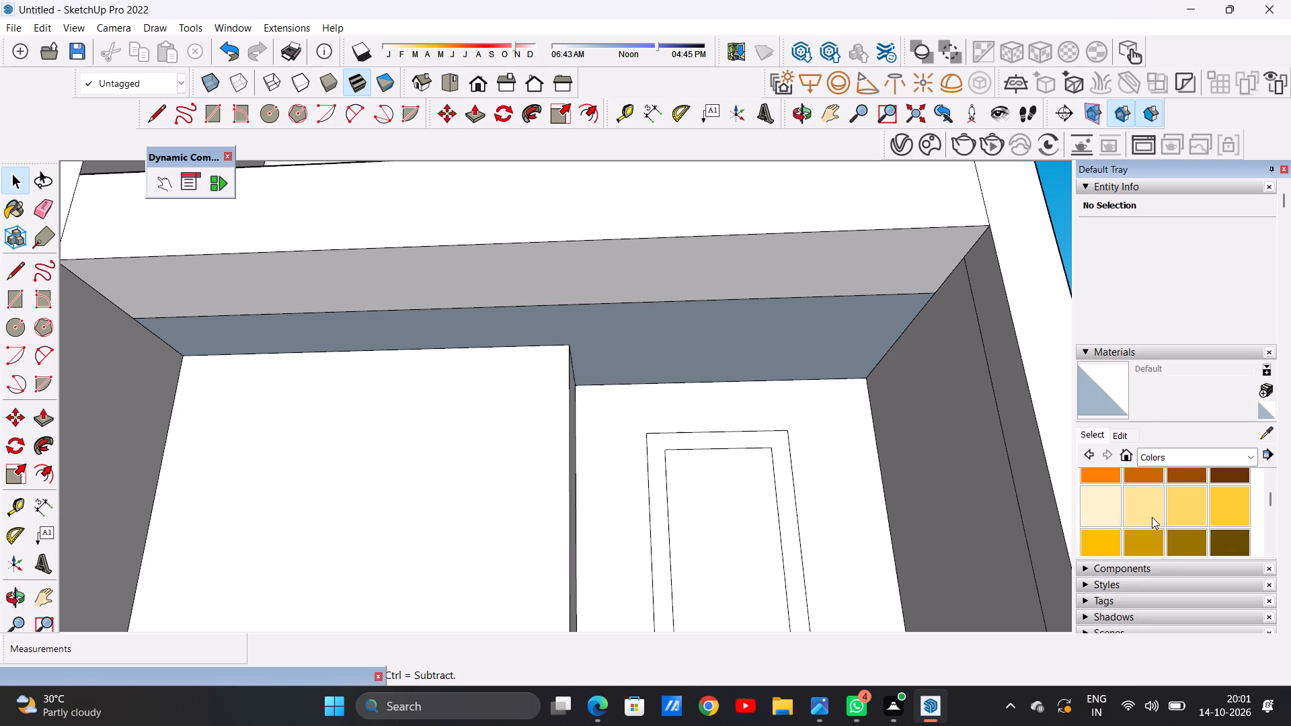
pyautogui.scroll(-12, 1152, 517)
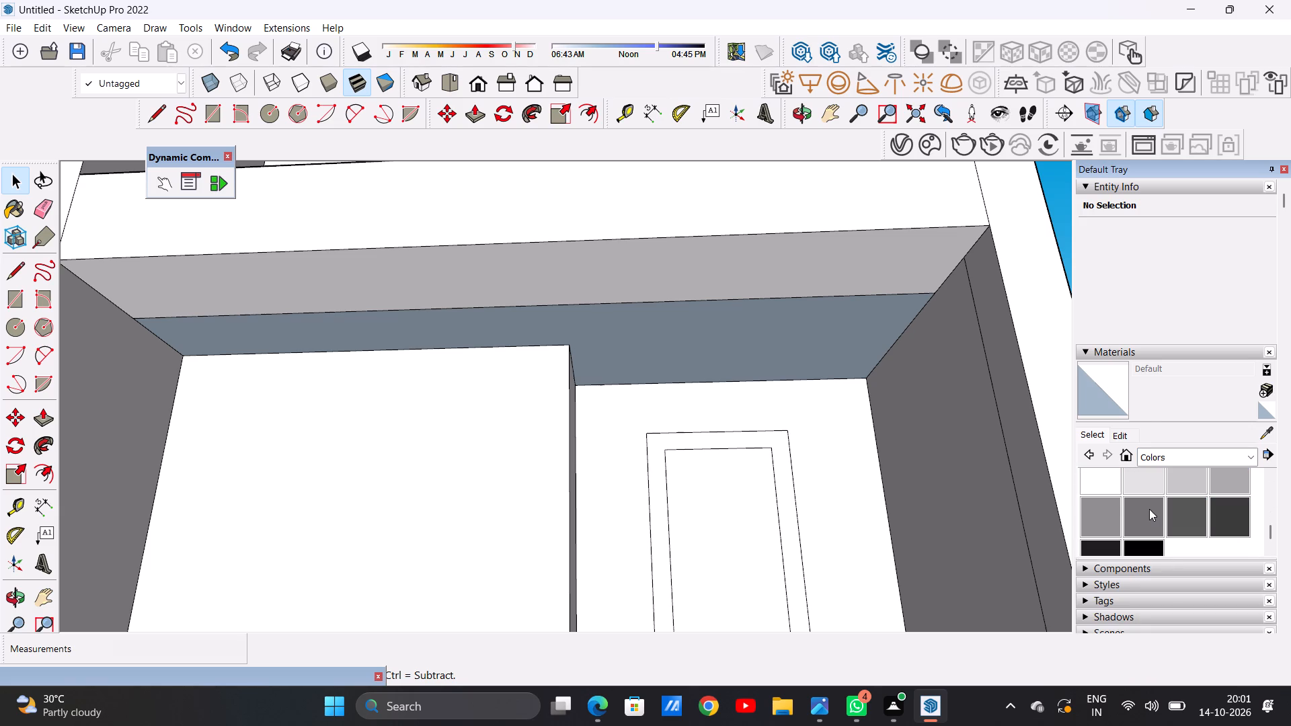
pyautogui.scroll(1, 1149, 509)
pyautogui.scroll(-1, 1149, 509)
pyautogui.scroll(1, 1149, 509)
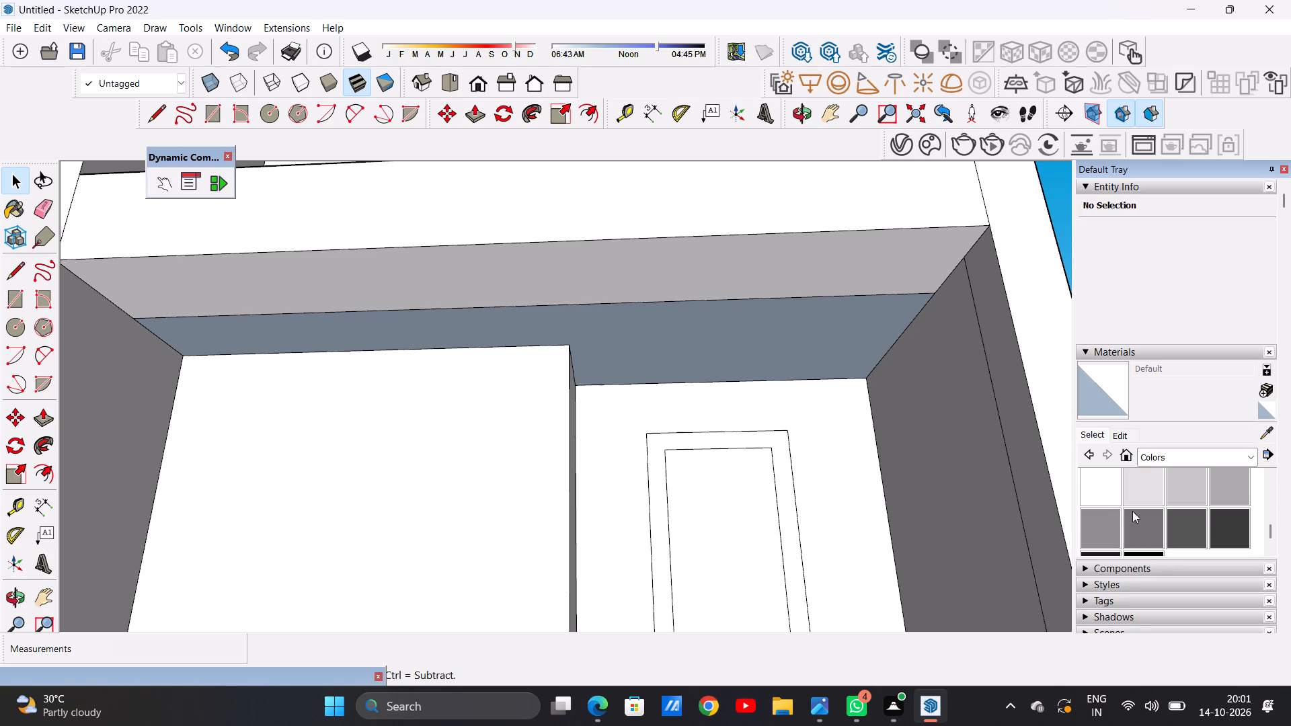
pyautogui.click(1098, 498)
pyautogui.click(753, 356)
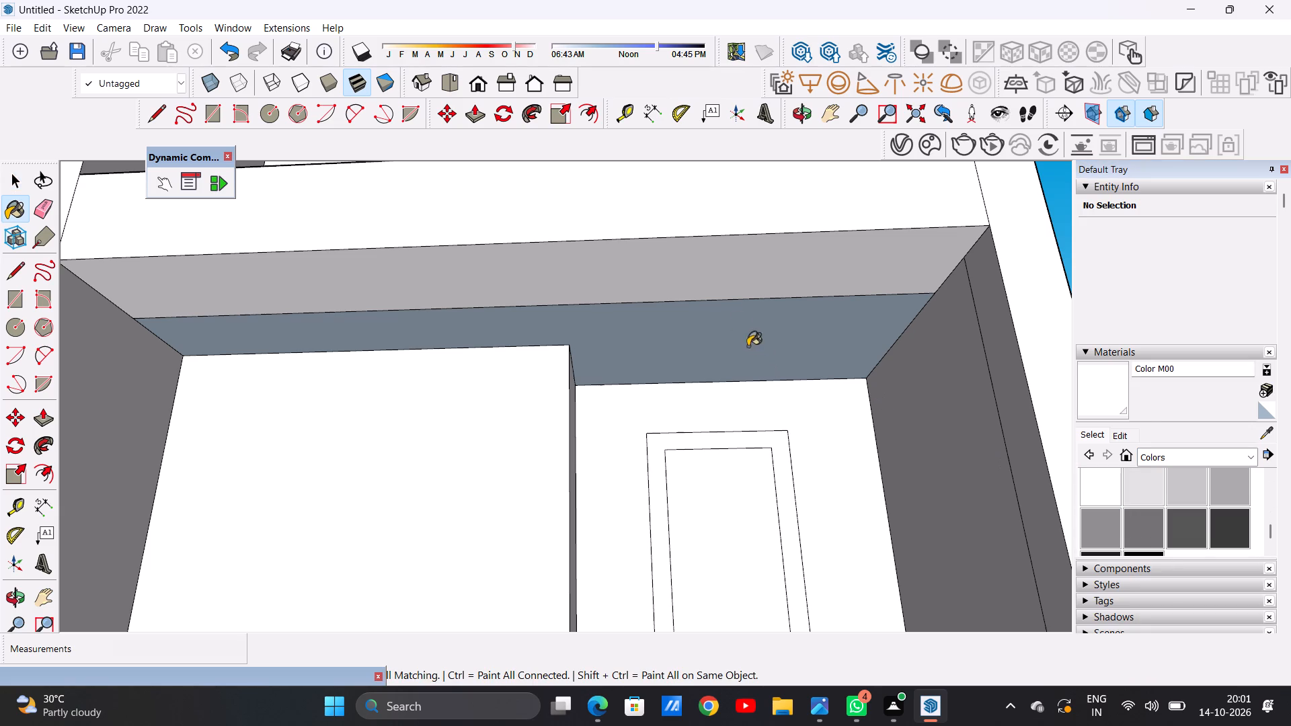
pyautogui.click(722, 326)
pyautogui.scroll(-9, 731, 430)
pyautogui.moveTo(679, 390); pyautogui.dragTo(686, 473, button='middle')
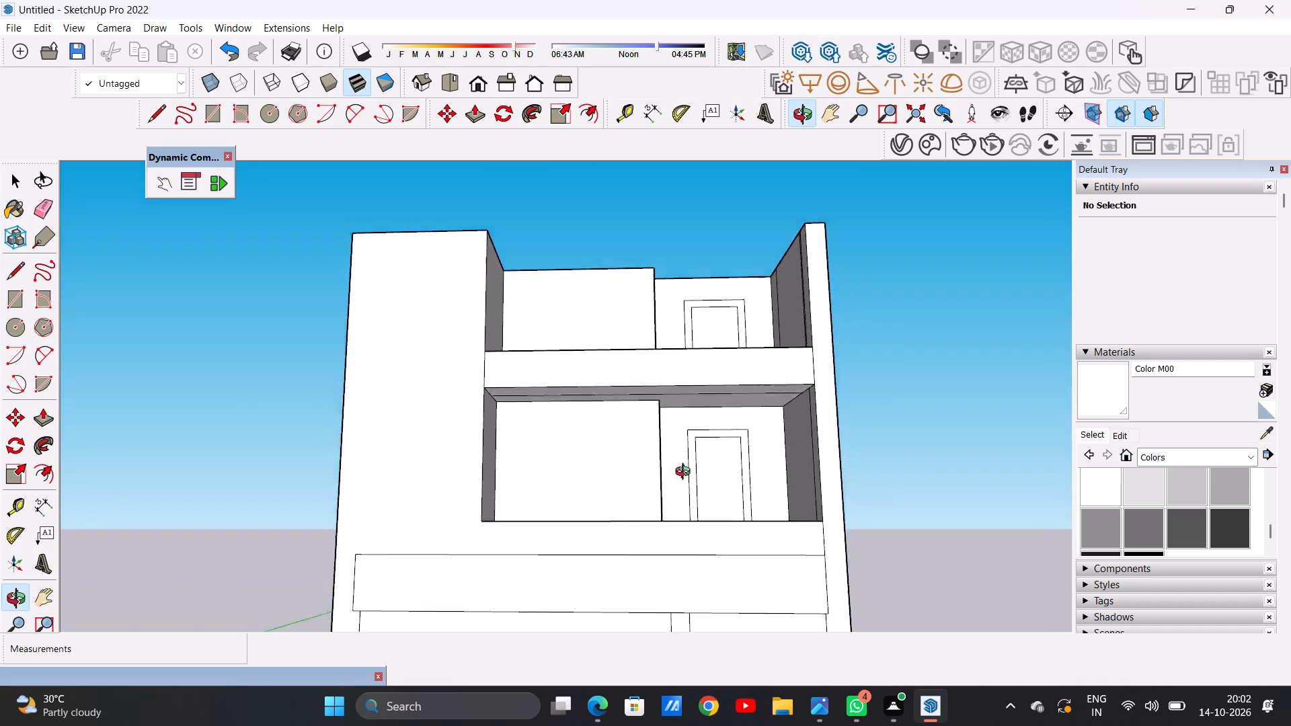
pyautogui.moveTo(686, 473); pyautogui.dragTo(698, 583, button='middle')
pyautogui.moveTo(630, 387); pyautogui.dragTo(604, 380, button='middle')
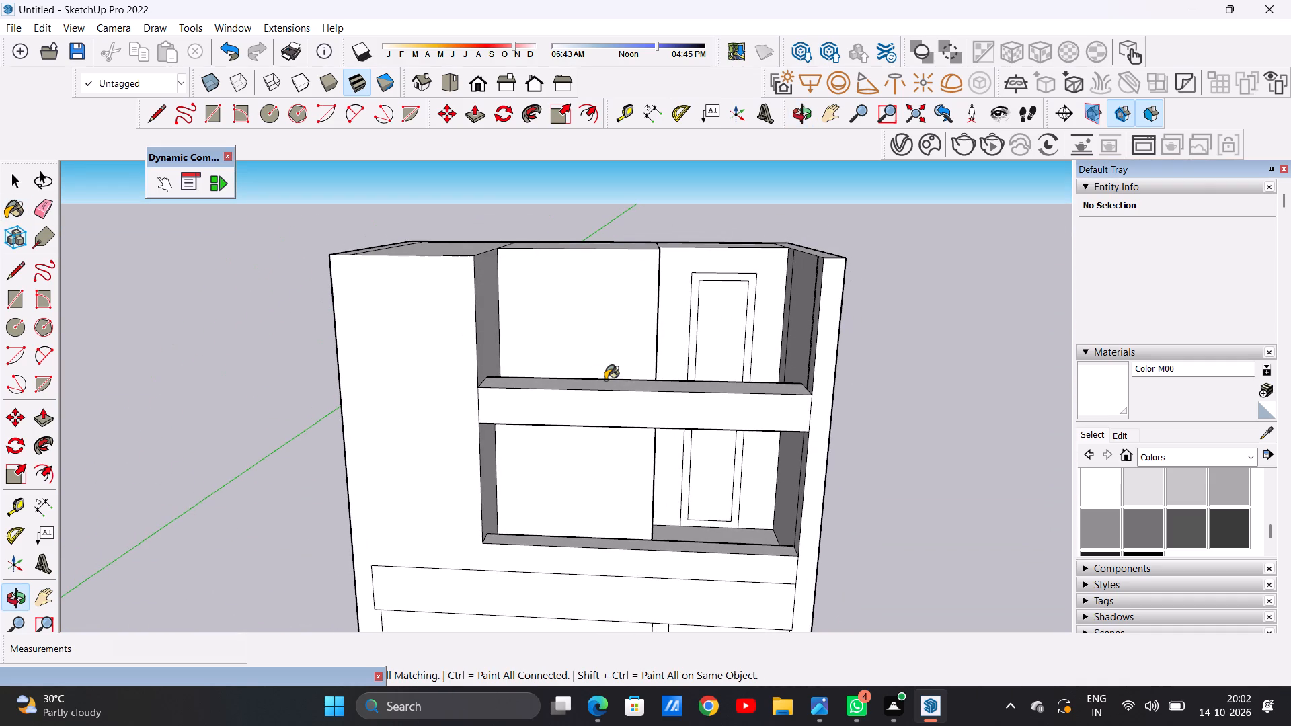
pyautogui.press('space')
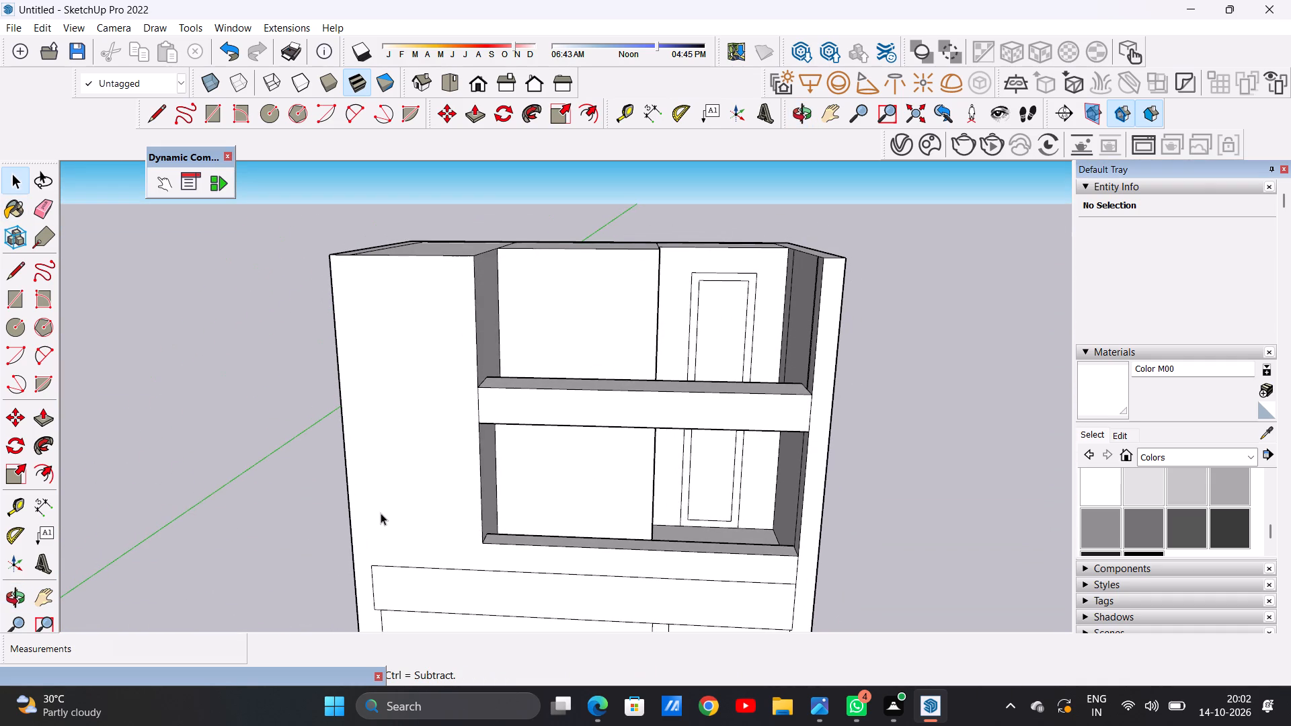
# Examine the building's side walls, balcony recesses, upper-level door and parapet from both sides, above and the front.
pyautogui.scroll(-10, 398, 458)
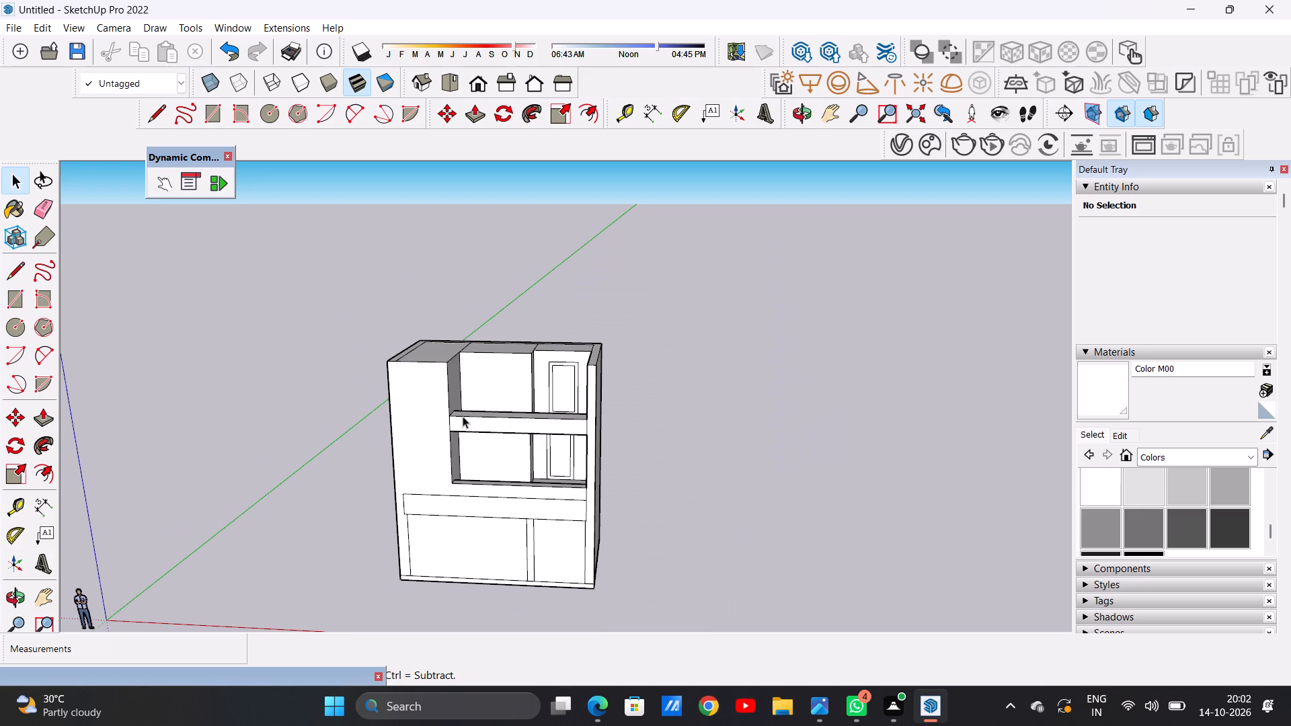
pyautogui.scroll(-4, 506, 350)
pyautogui.scroll(16, 508, 390)
pyautogui.moveTo(614, 339); pyautogui.dragTo(338, 374, button='middle')
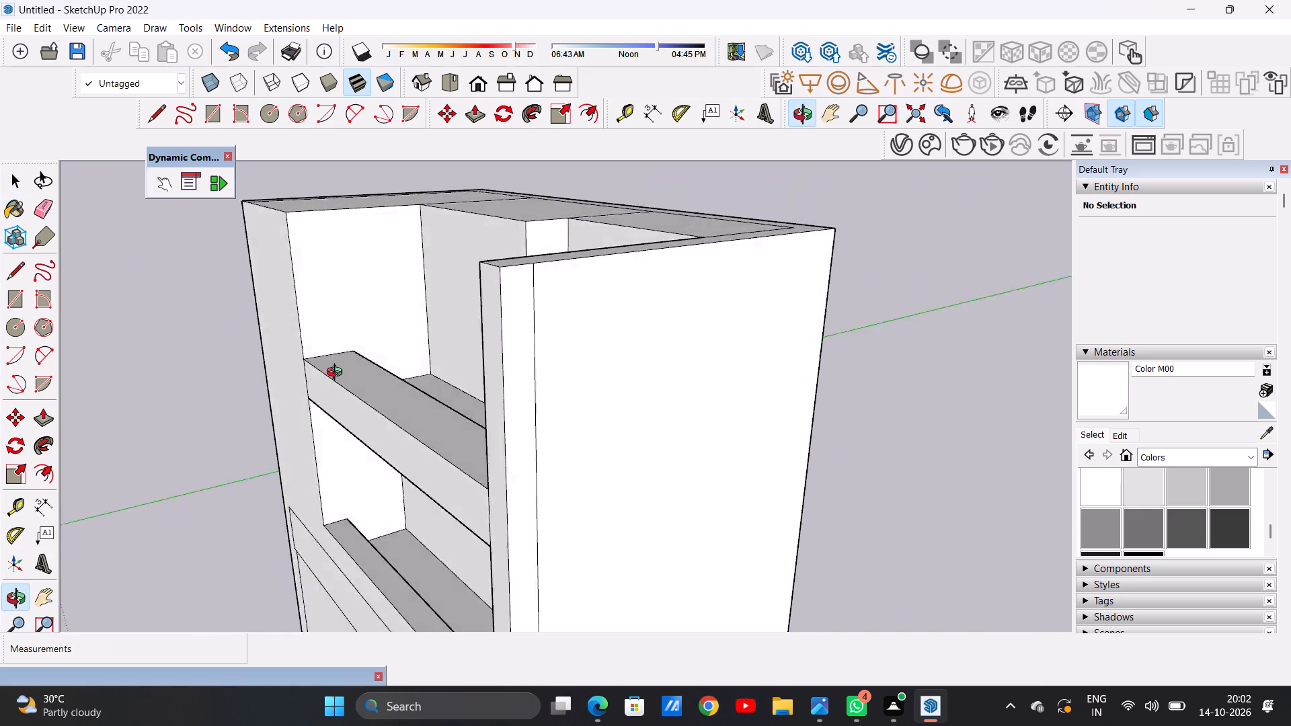
pyautogui.moveTo(338, 374); pyautogui.dragTo(640, 478, button='middle')
pyautogui.moveTo(305, 447); pyautogui.dragTo(557, 437, button='middle')
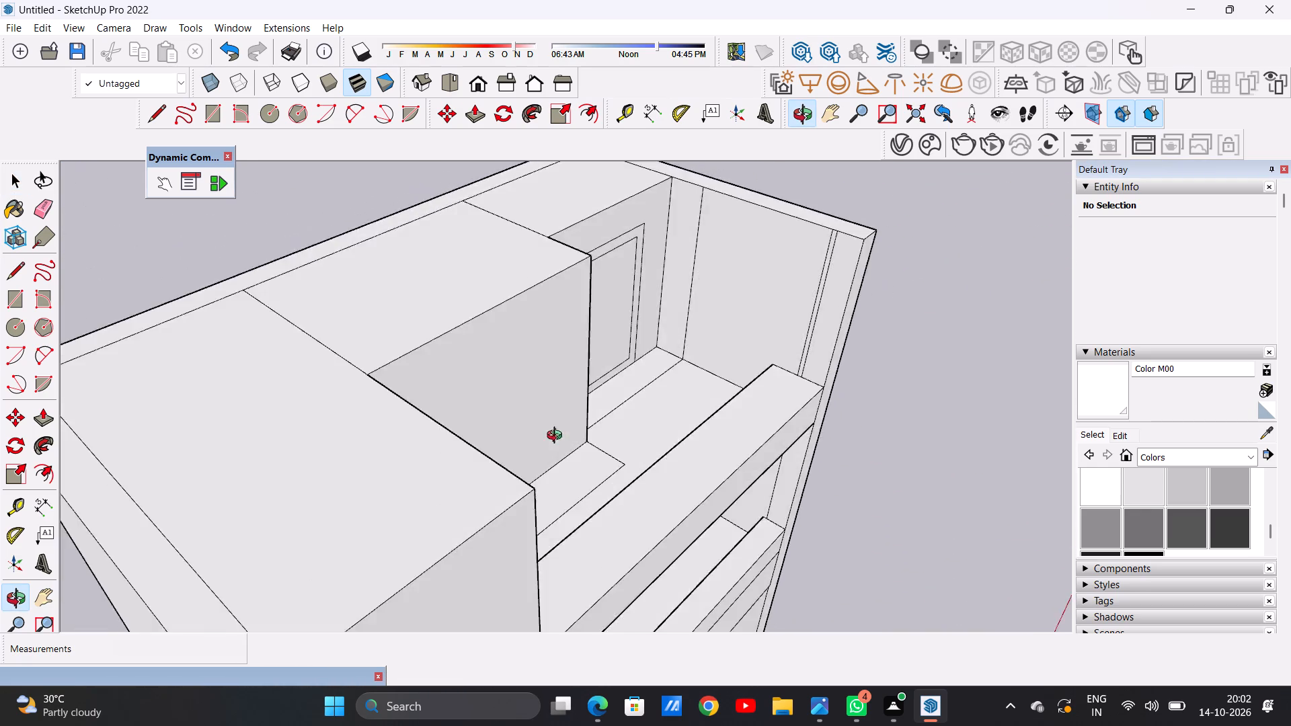
pyautogui.moveTo(557, 437); pyautogui.dragTo(434, 446, button='middle')
pyautogui.moveTo(323, 391); pyautogui.dragTo(277, 391, button='middle')
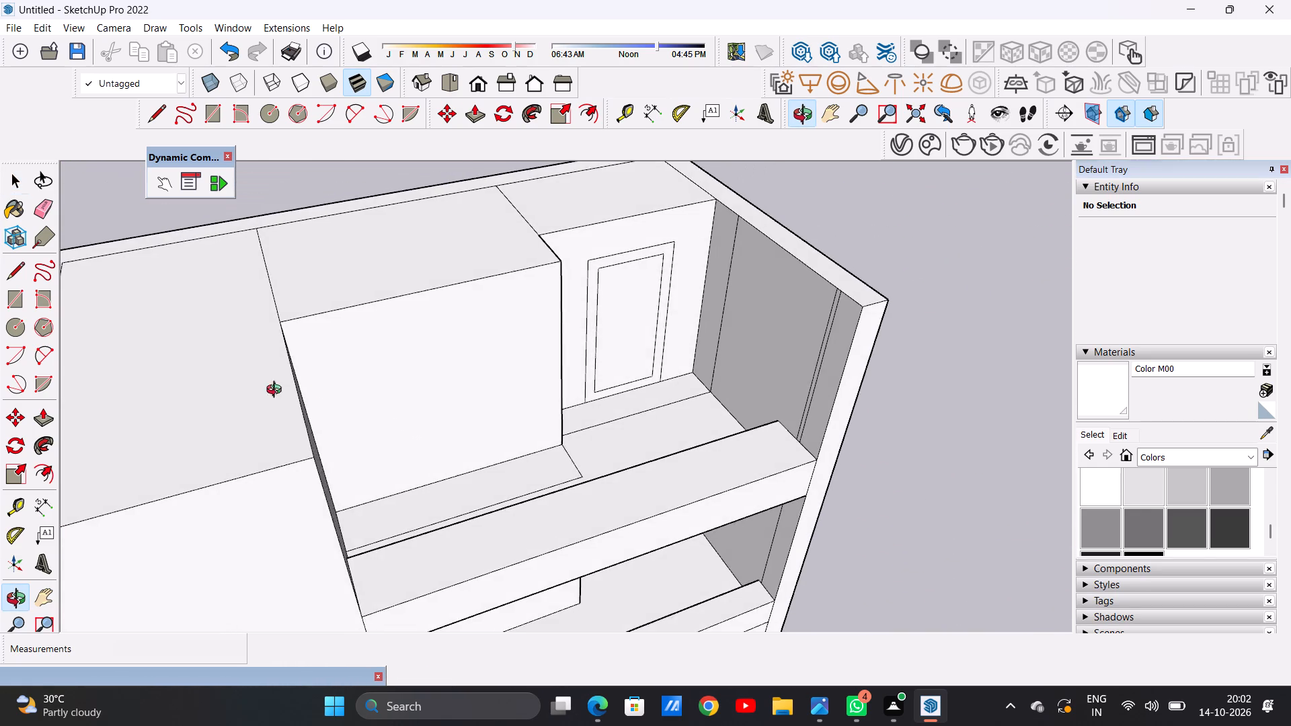
pyautogui.moveTo(277, 391); pyautogui.dragTo(150, 396, button='middle')
pyautogui.scroll(-10, 527, 350)
pyautogui.moveTo(454, 488); pyautogui.dragTo(485, 317, button='middle')
pyautogui.scroll(8, 522, 320)
pyautogui.moveTo(526, 315); pyautogui.dragTo(522, 518, button='middle')
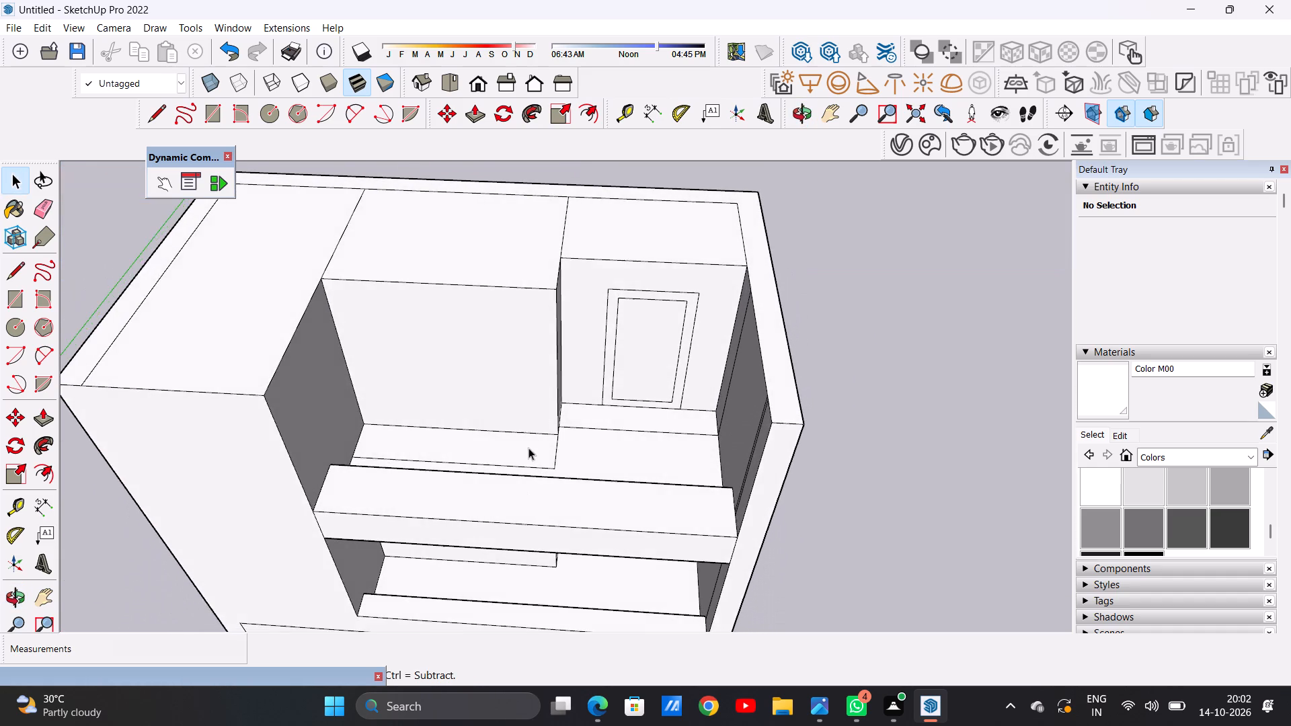
pyautogui.scroll(-5, 542, 405)
pyautogui.moveTo(602, 405); pyautogui.dragTo(327, 483, button='middle')
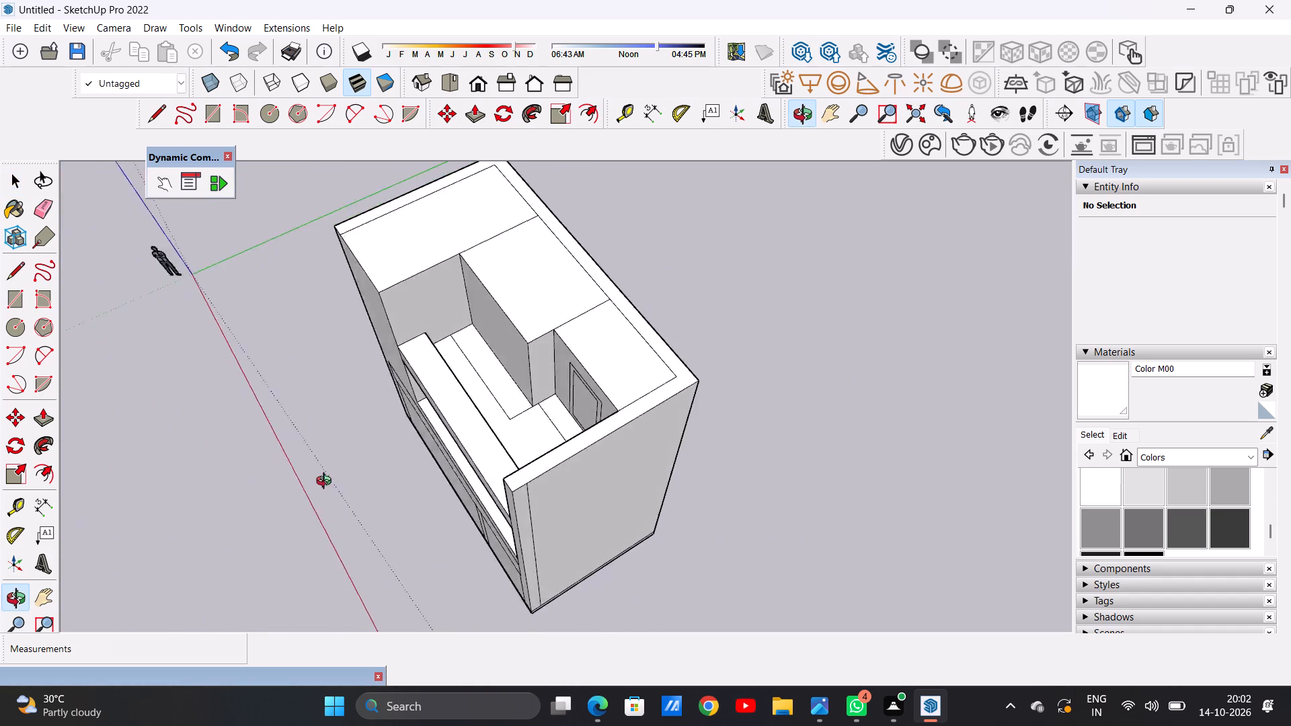
pyautogui.moveTo(327, 483); pyautogui.dragTo(630, 378, button='middle')
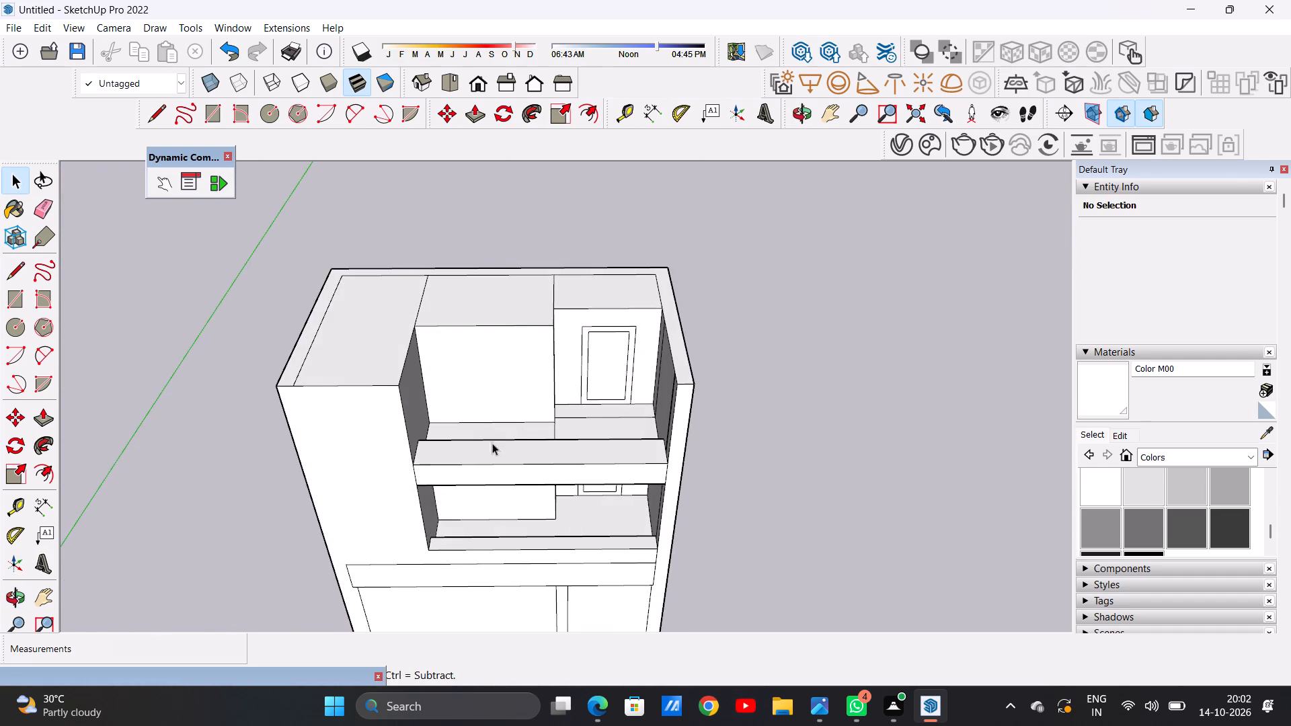
pyautogui.scroll(-3, 504, 447)
pyautogui.moveTo(480, 457); pyautogui.dragTo(471, 321, button='middle')
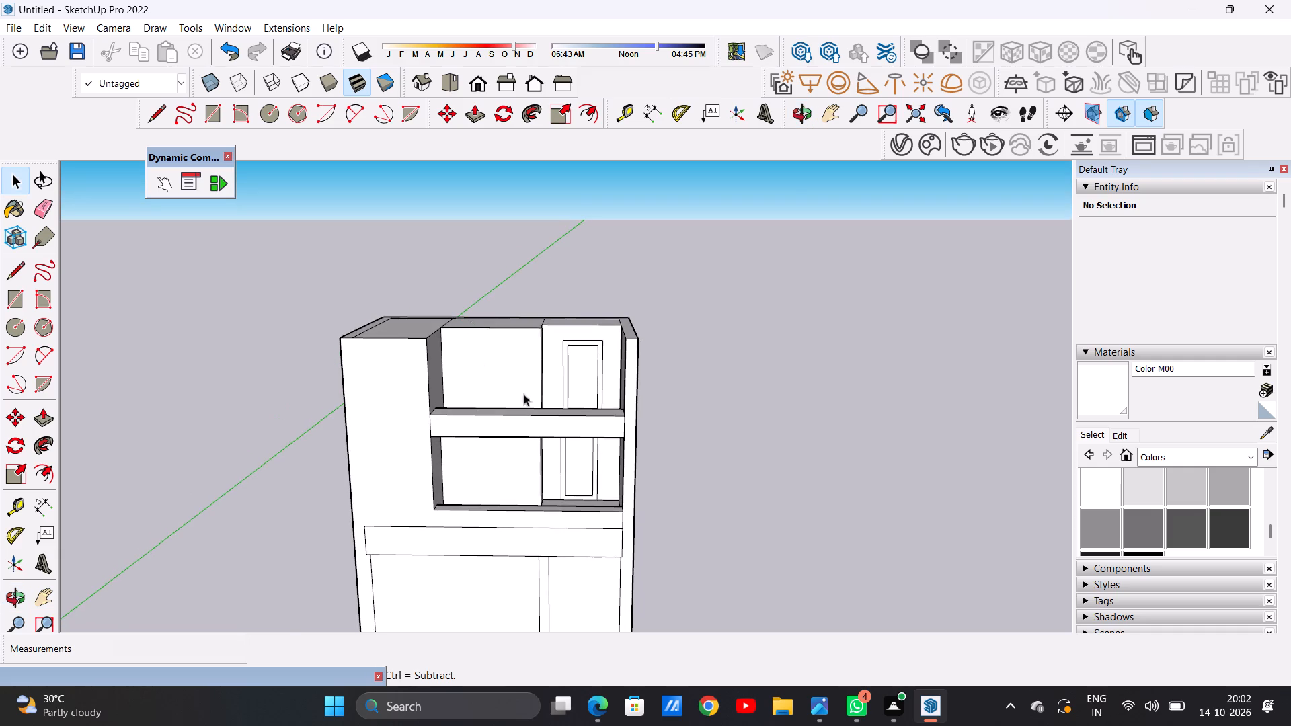
# Draw a vertical line about 1' 10 11/16" from the balcony opening's lower corner down to the top edge of the ground-floor band.
pyautogui.scroll(-4, 559, 417)
pyautogui.scroll(6, 529, 517)
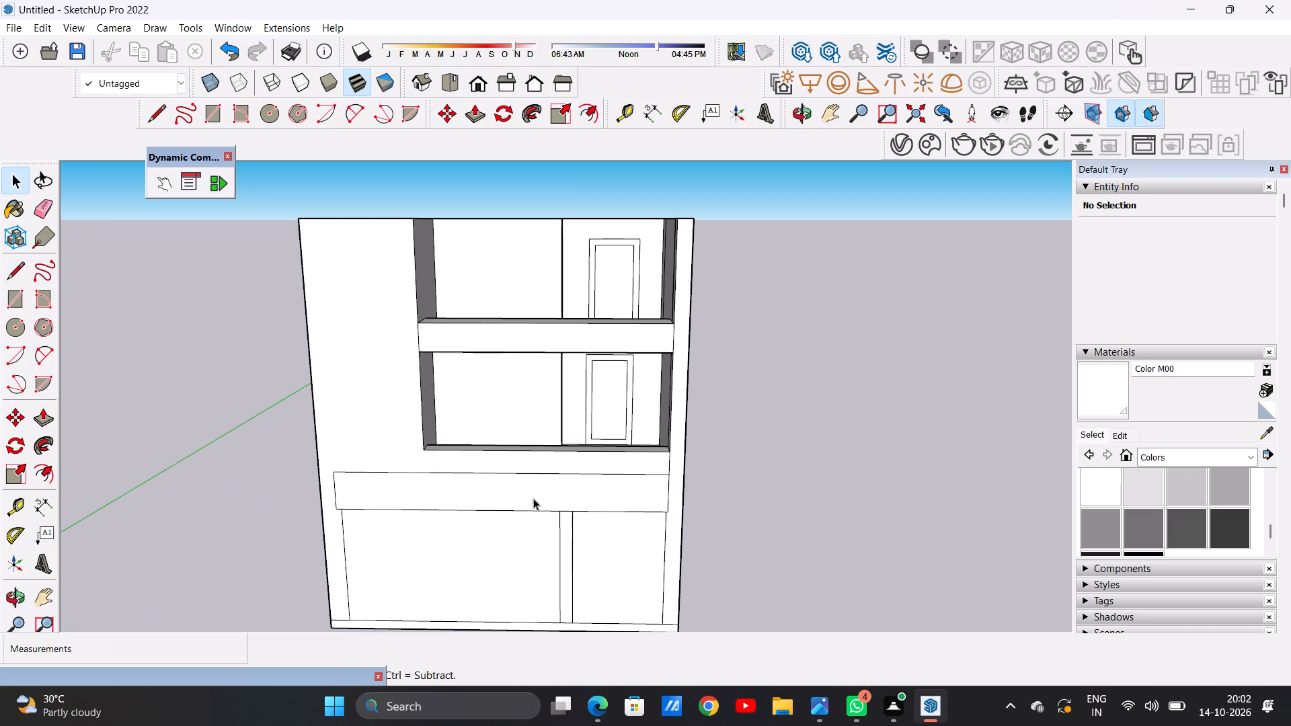
pyautogui.scroll(5, 431, 463)
pyautogui.press('l')
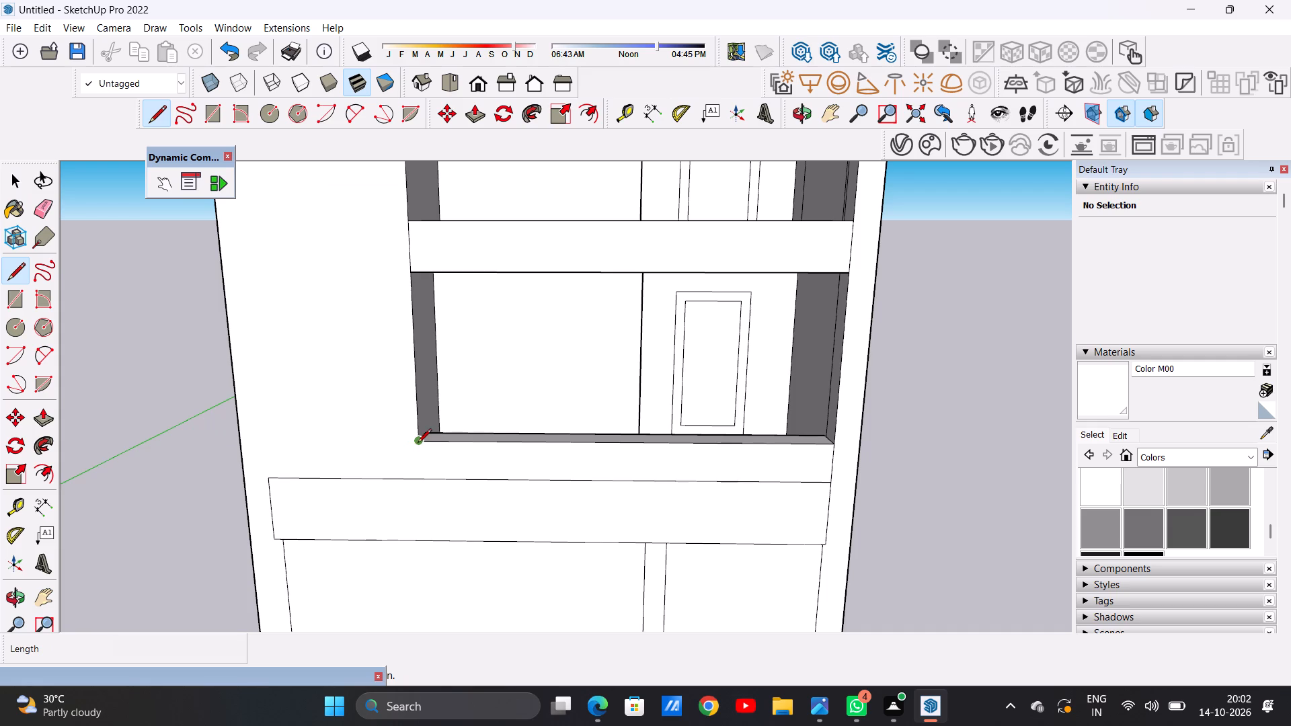
pyautogui.click(418, 444)
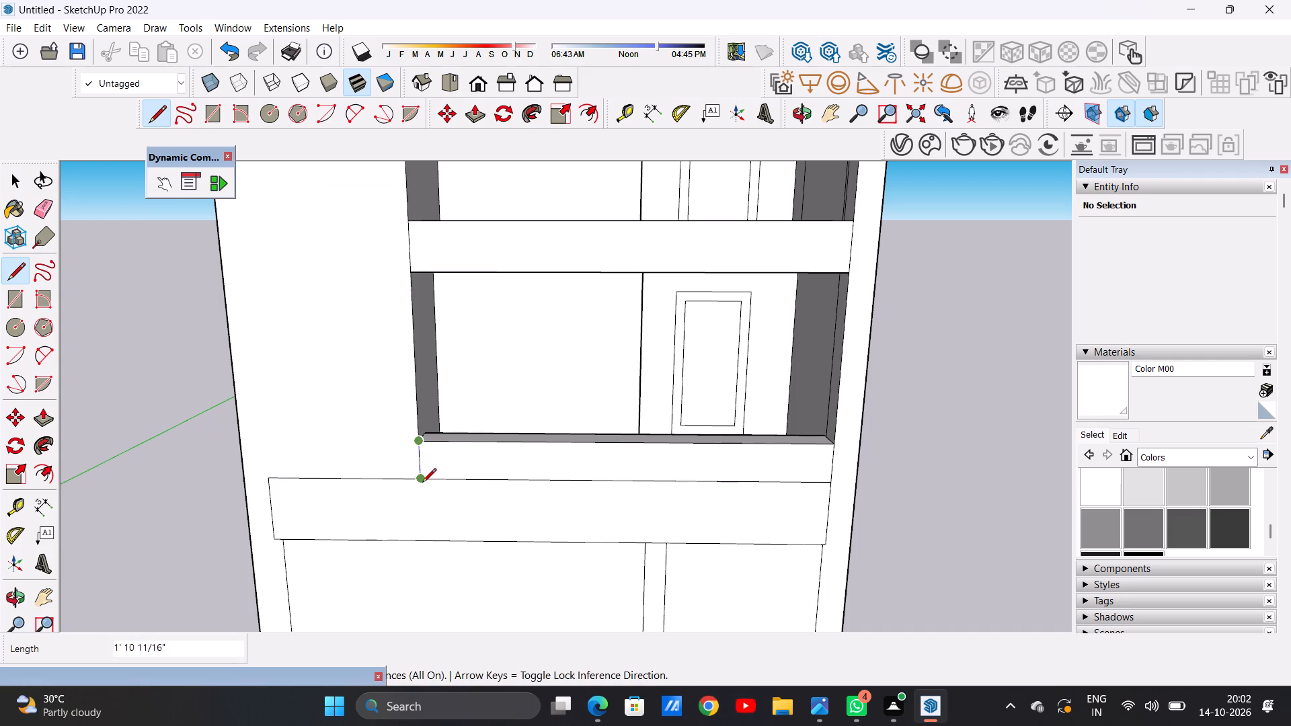
pyautogui.click(422, 483)
pyautogui.press('space')
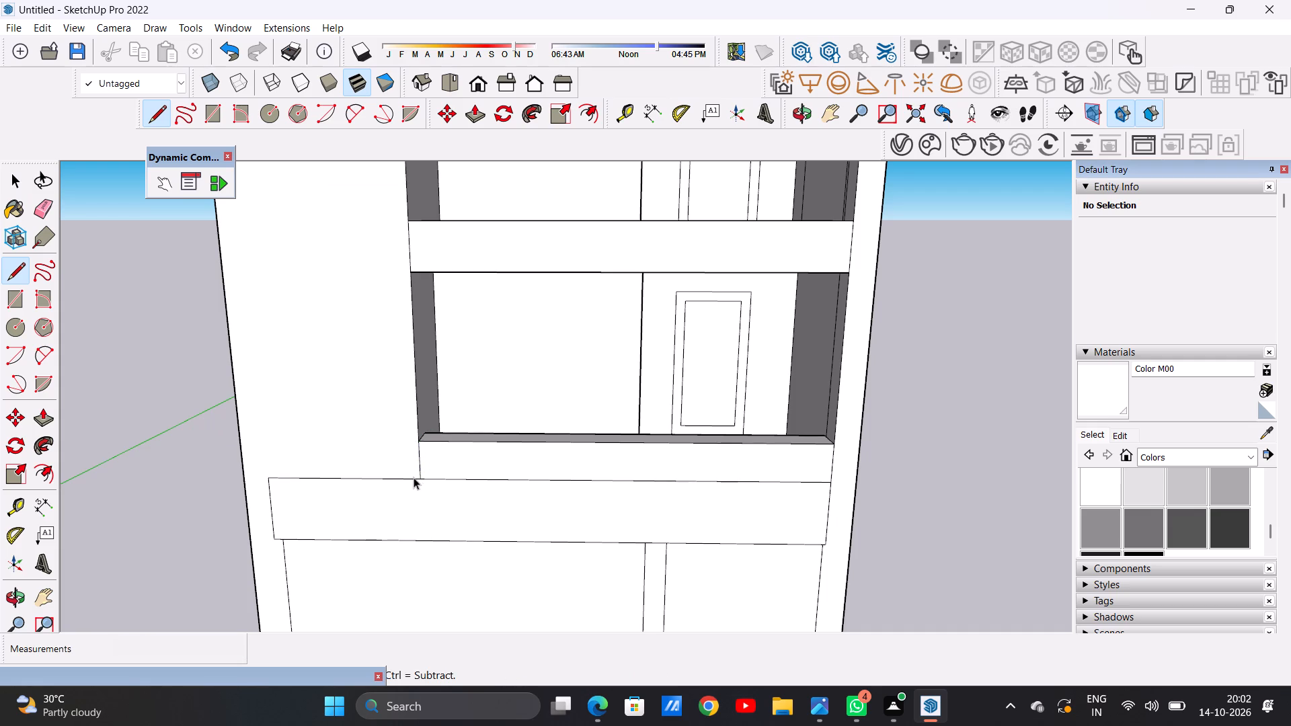
# Examine the front facade with its divided ground floor, the balcony parapet and the upper levels from the front and above.
pyautogui.scroll(-16, 581, 528)
pyautogui.scroll(6, 570, 551)
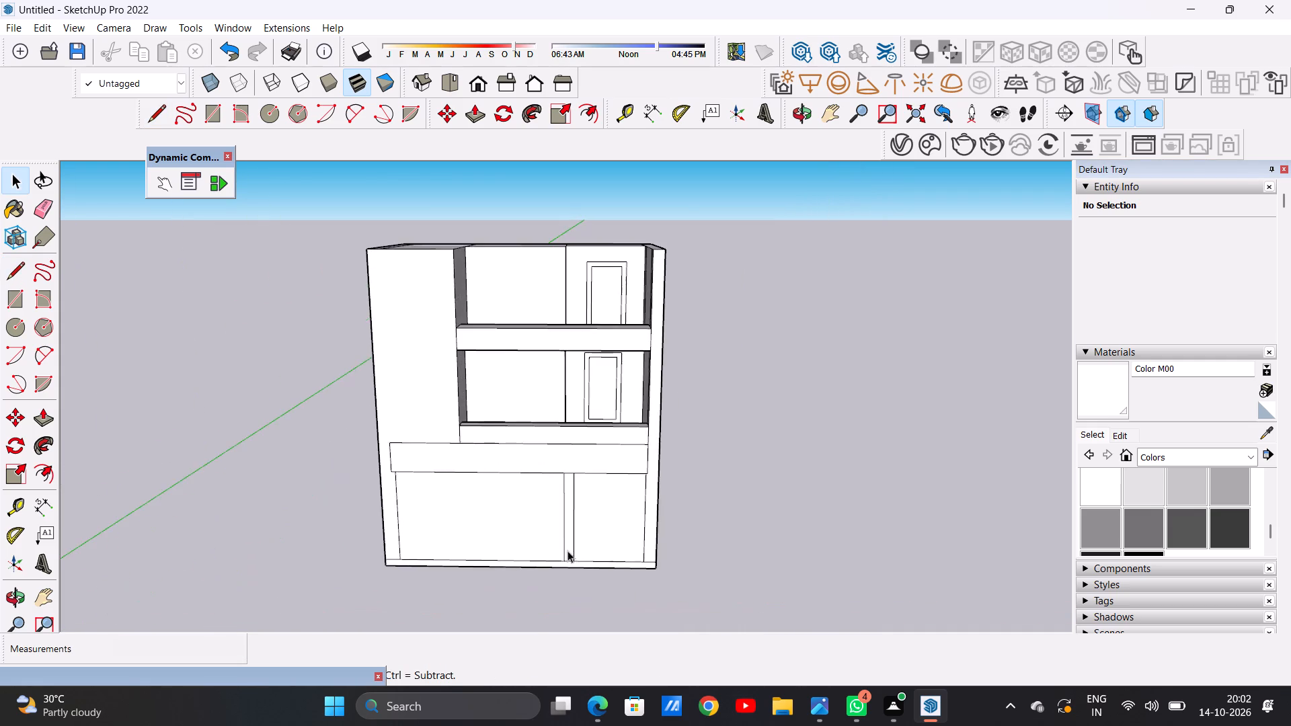
pyautogui.scroll(7, 485, 550)
pyautogui.moveTo(607, 493); pyautogui.dragTo(604, 481, button='middle')
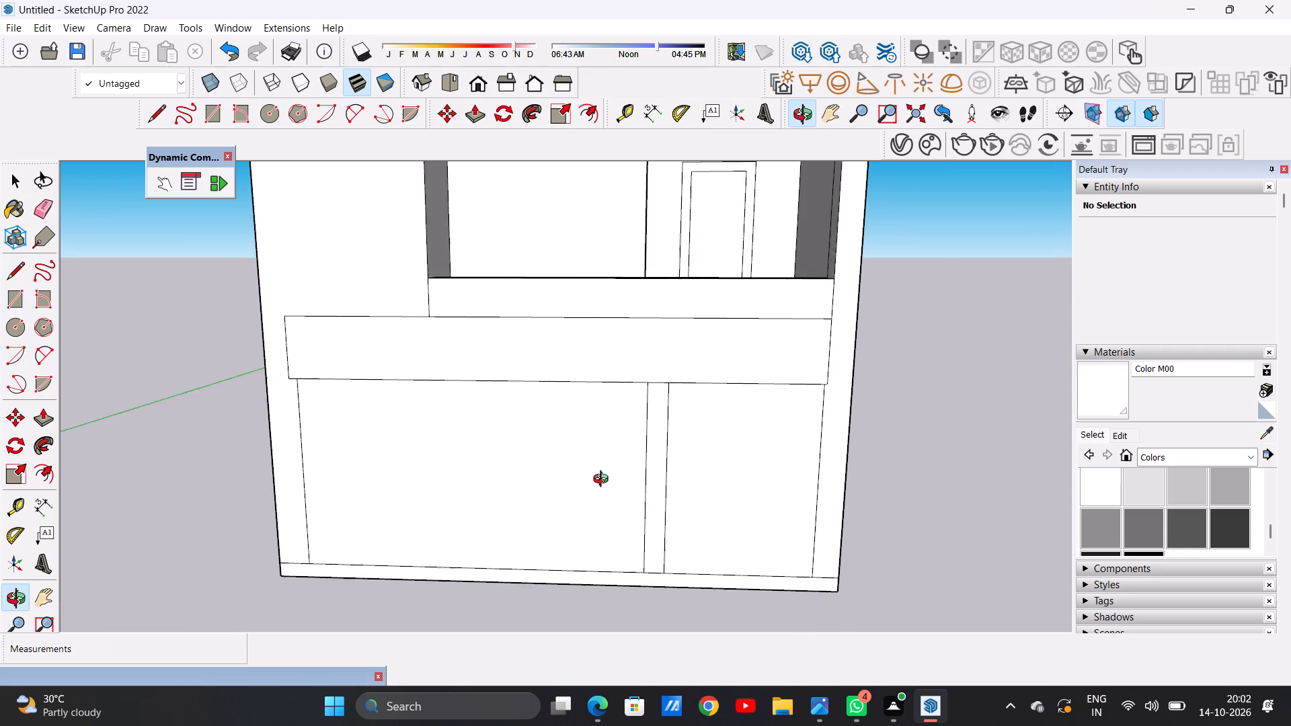
pyautogui.moveTo(604, 481); pyautogui.dragTo(634, 481, button='middle')
pyautogui.scroll(-9, 533, 524)
pyautogui.moveTo(537, 525); pyautogui.dragTo(531, 479, button='middle')
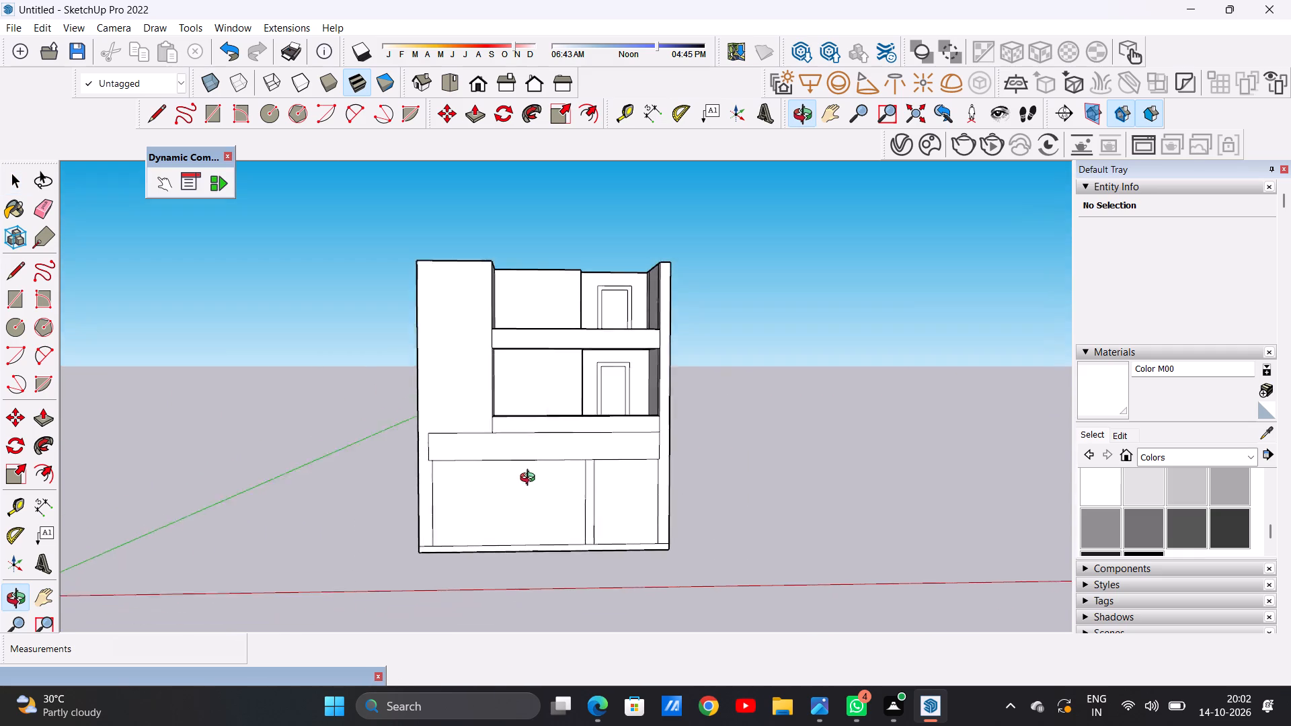
pyautogui.moveTo(531, 479); pyautogui.dragTo(509, 494, button='middle')
pyautogui.scroll(-7, 512, 514)
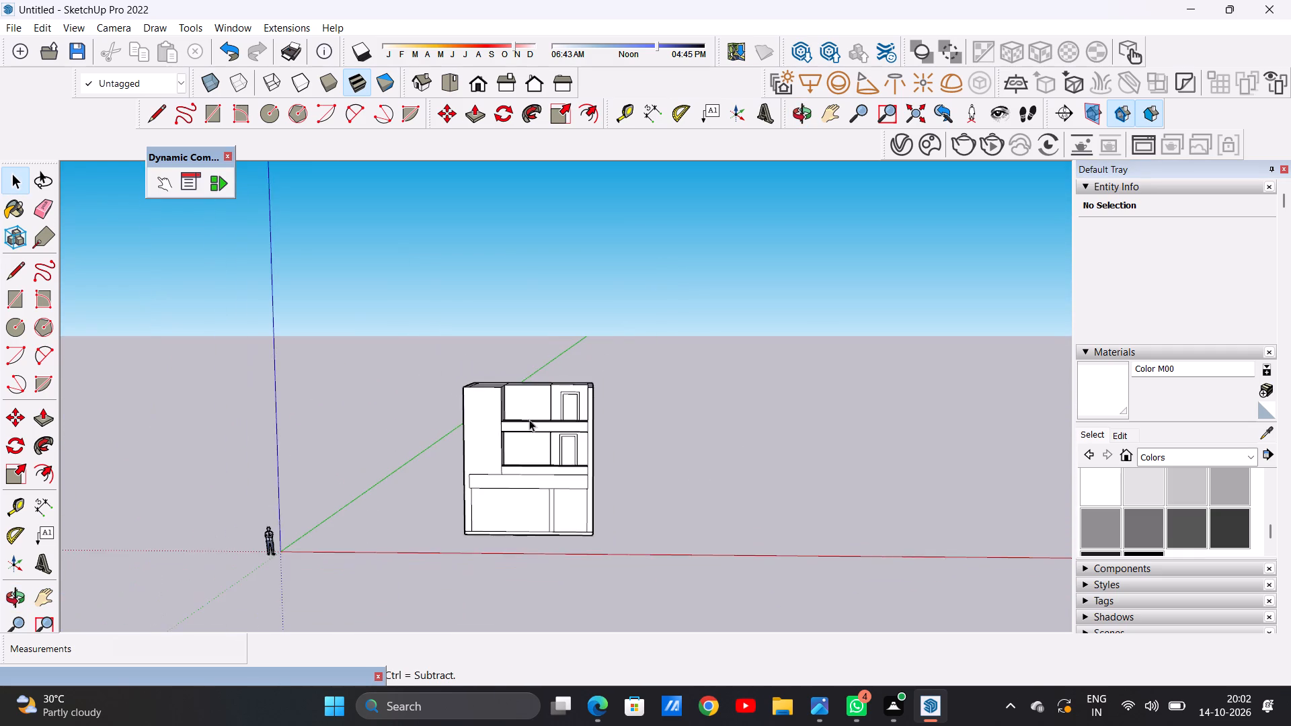
pyautogui.scroll(5, 539, 378)
pyautogui.moveTo(533, 372); pyautogui.dragTo(520, 550, button='middle')
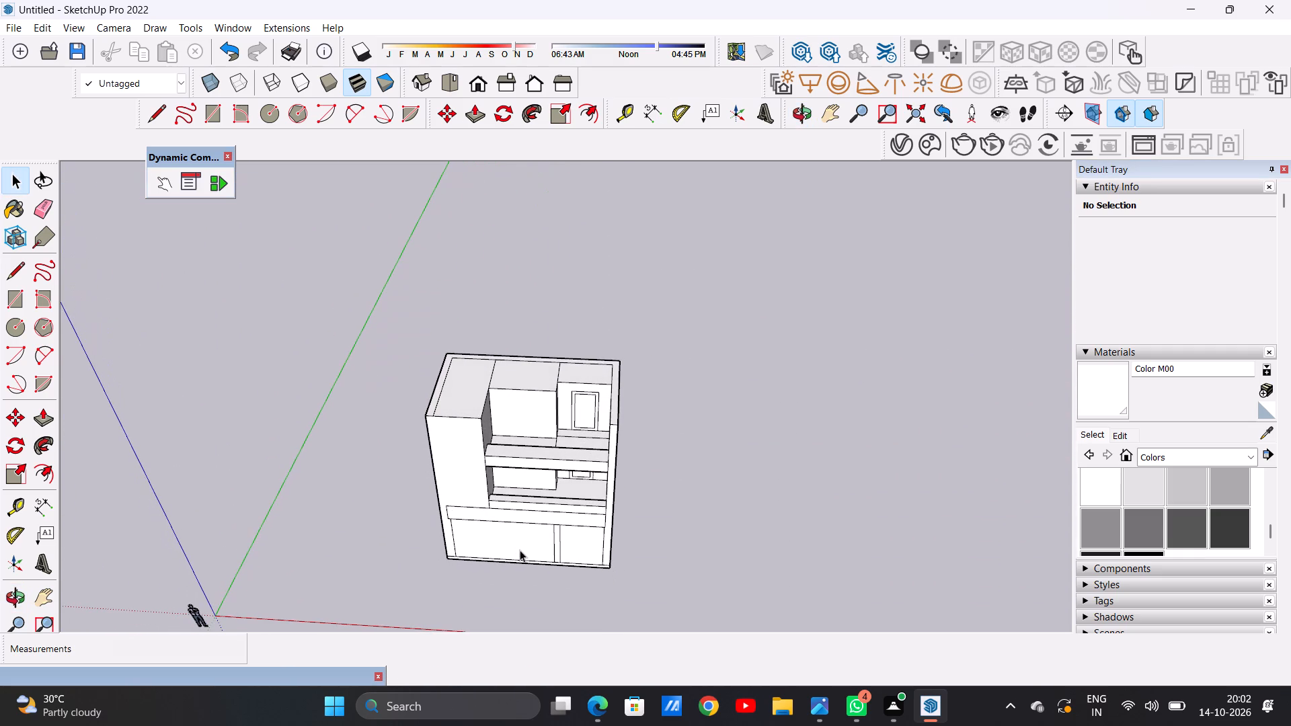
pyautogui.scroll(4, 520, 424)
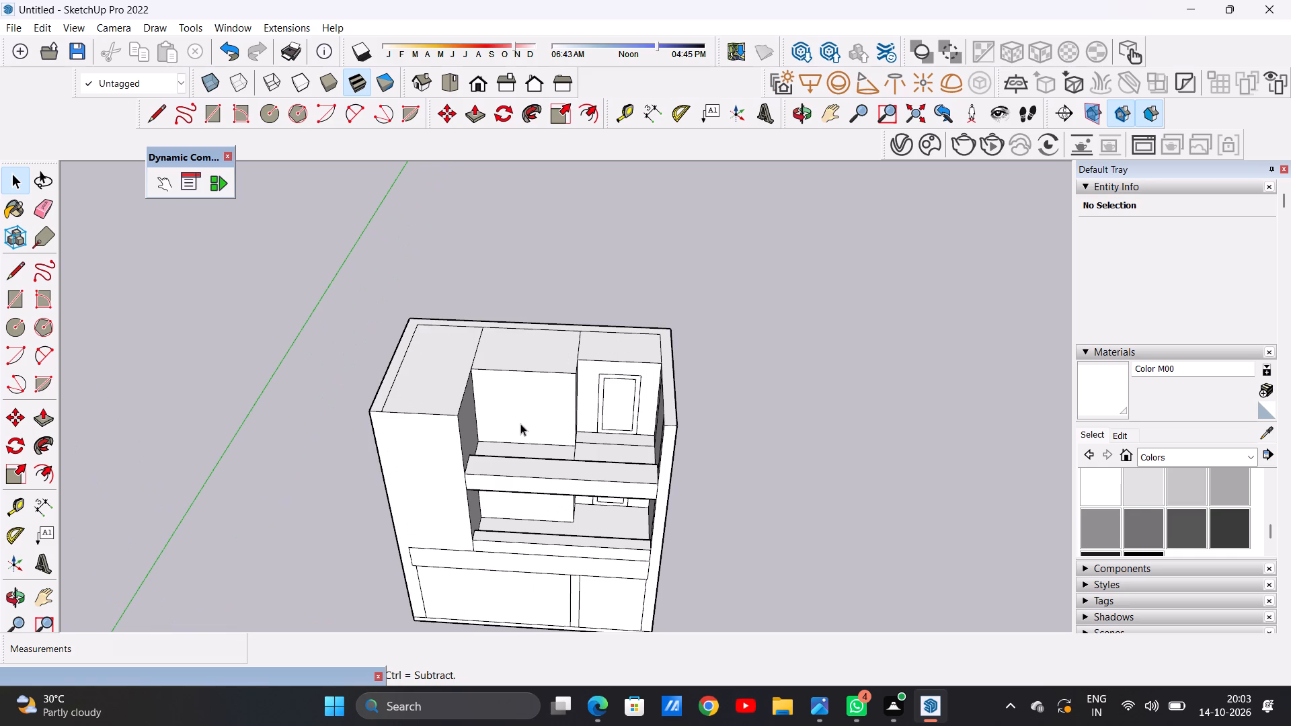
pyautogui.scroll(-5, 470, 408)
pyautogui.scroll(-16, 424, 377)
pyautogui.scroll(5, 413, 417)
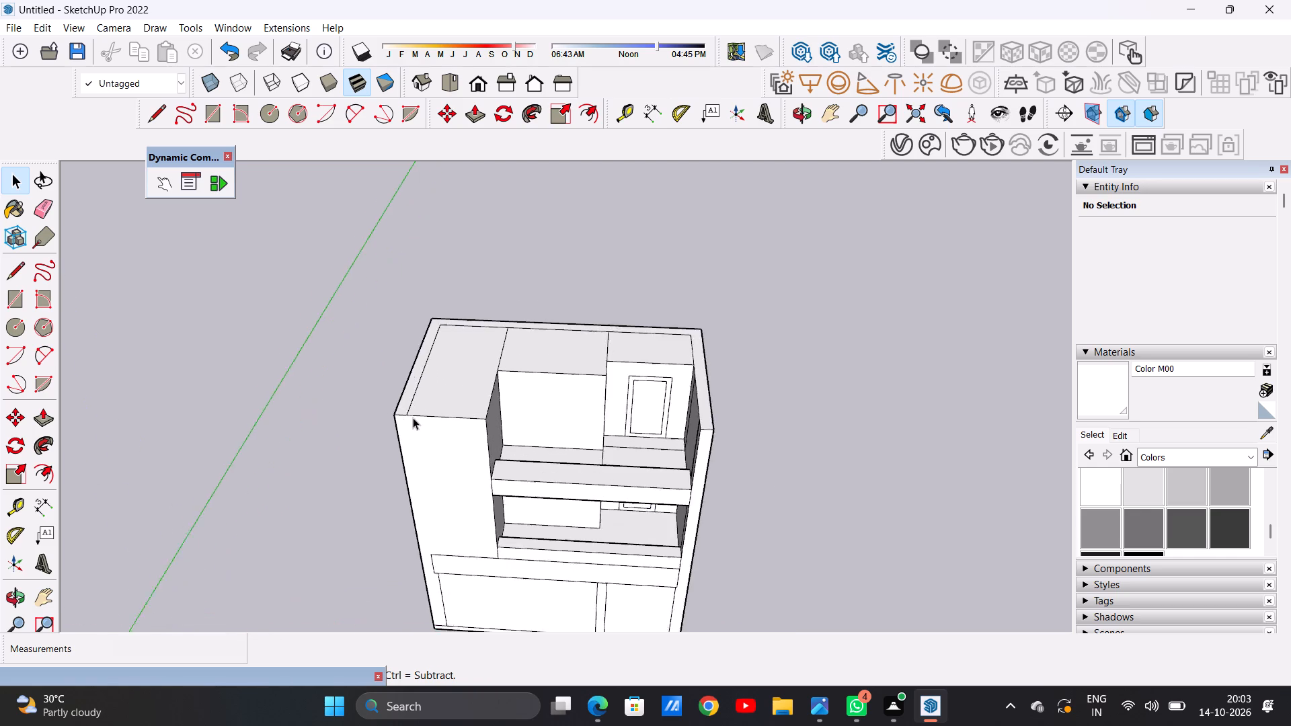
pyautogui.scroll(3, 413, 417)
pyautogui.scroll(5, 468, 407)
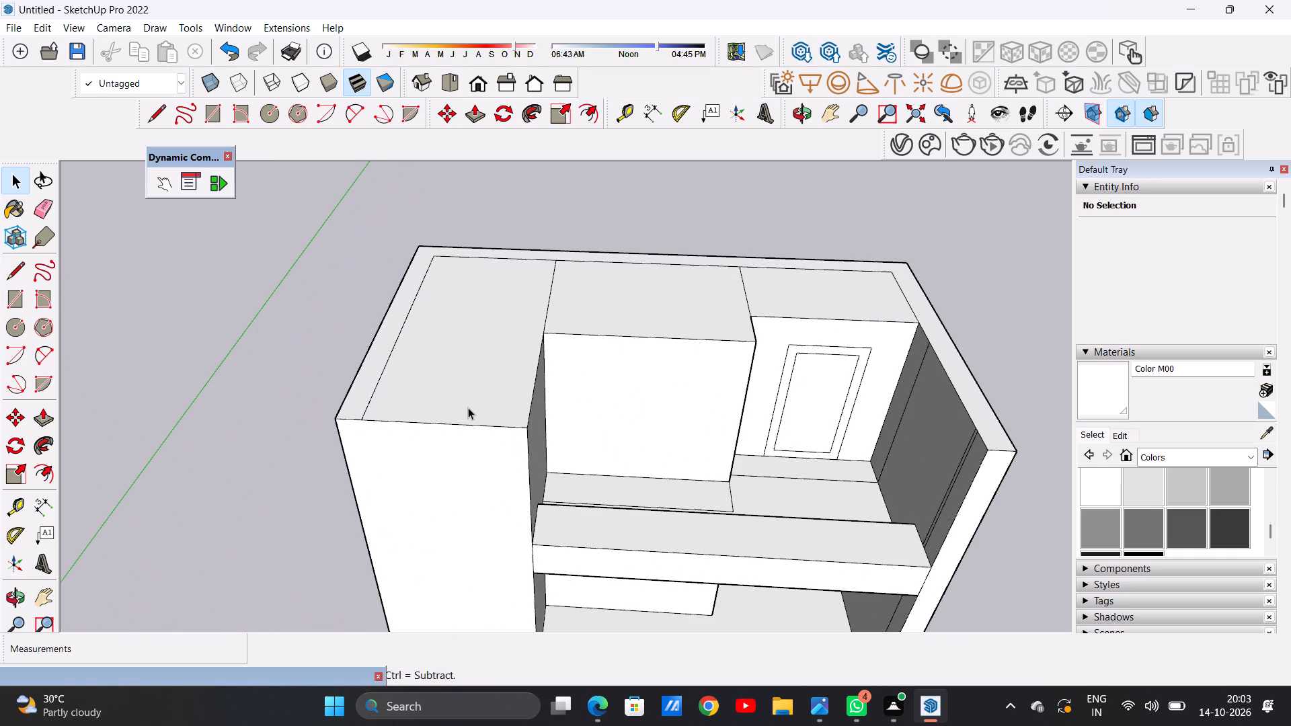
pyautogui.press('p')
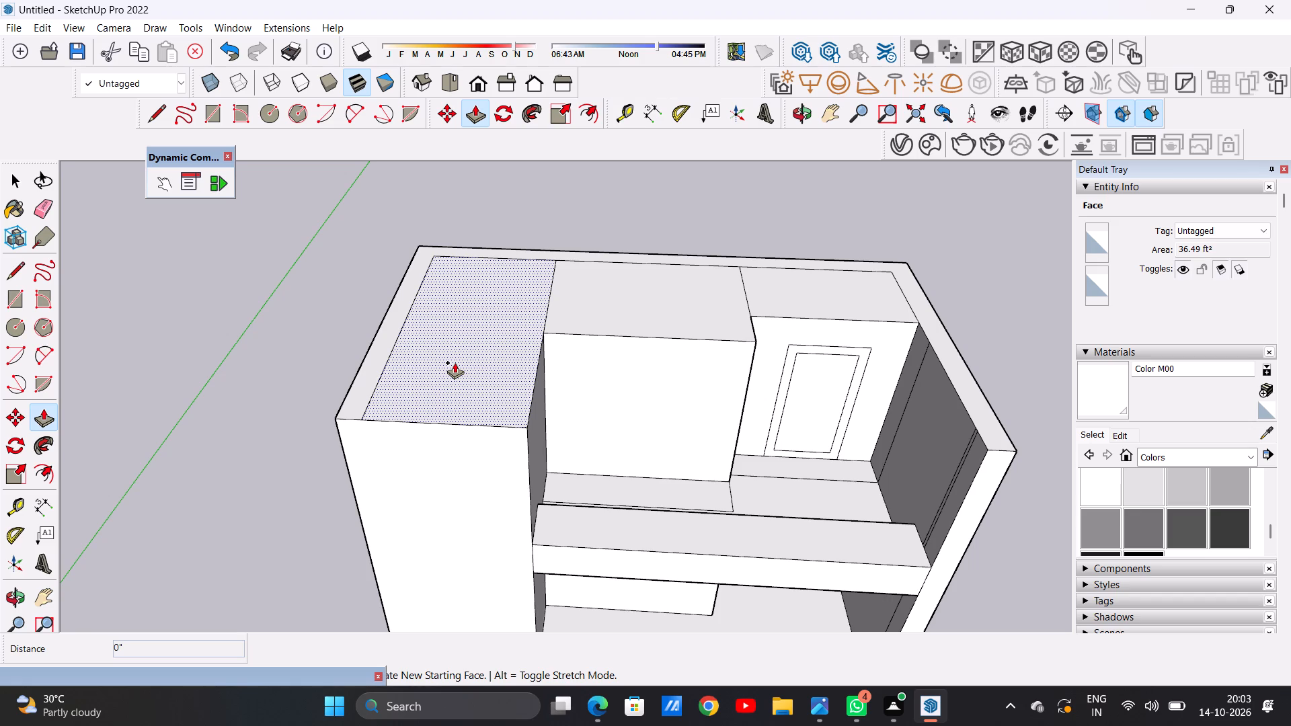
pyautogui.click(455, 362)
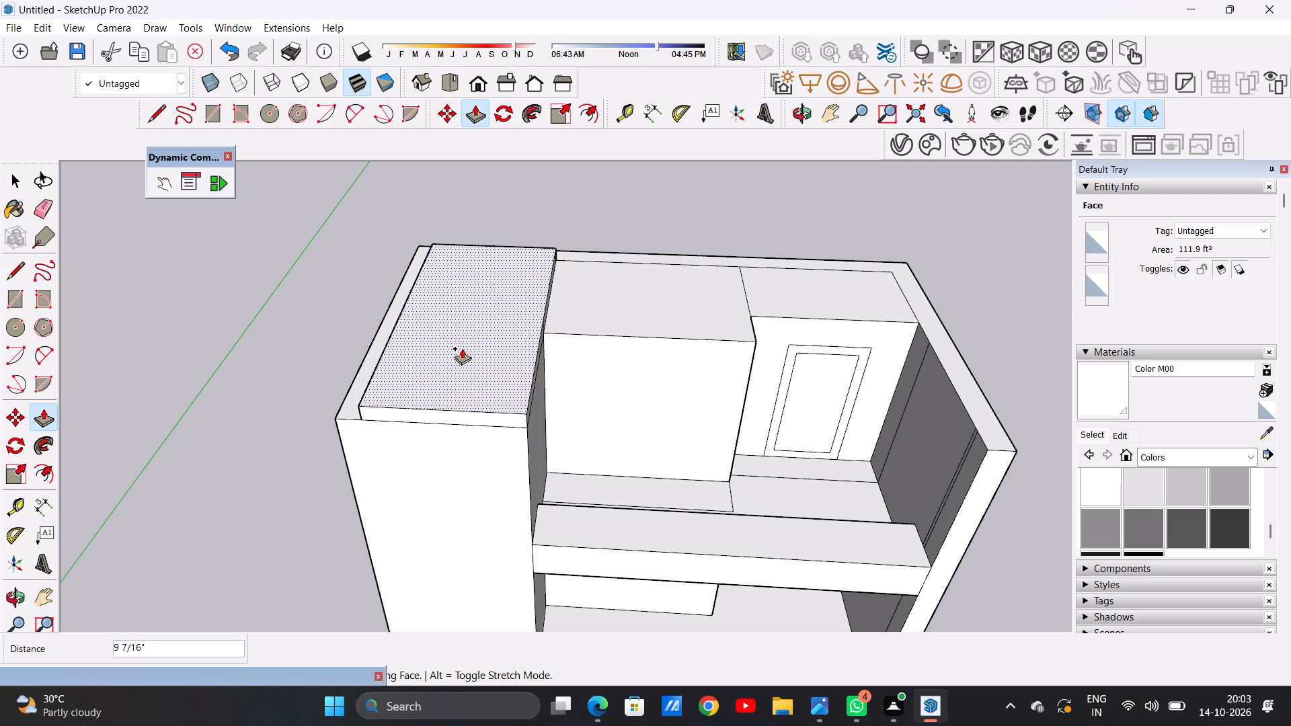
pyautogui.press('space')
# Push/Pull the middle roof face, above the recessed wall beside the upper door, up about 4 9/16".
pyautogui.scroll(-7, 504, 339)
pyautogui.moveTo(501, 444); pyautogui.dragTo(485, 385, button='middle')
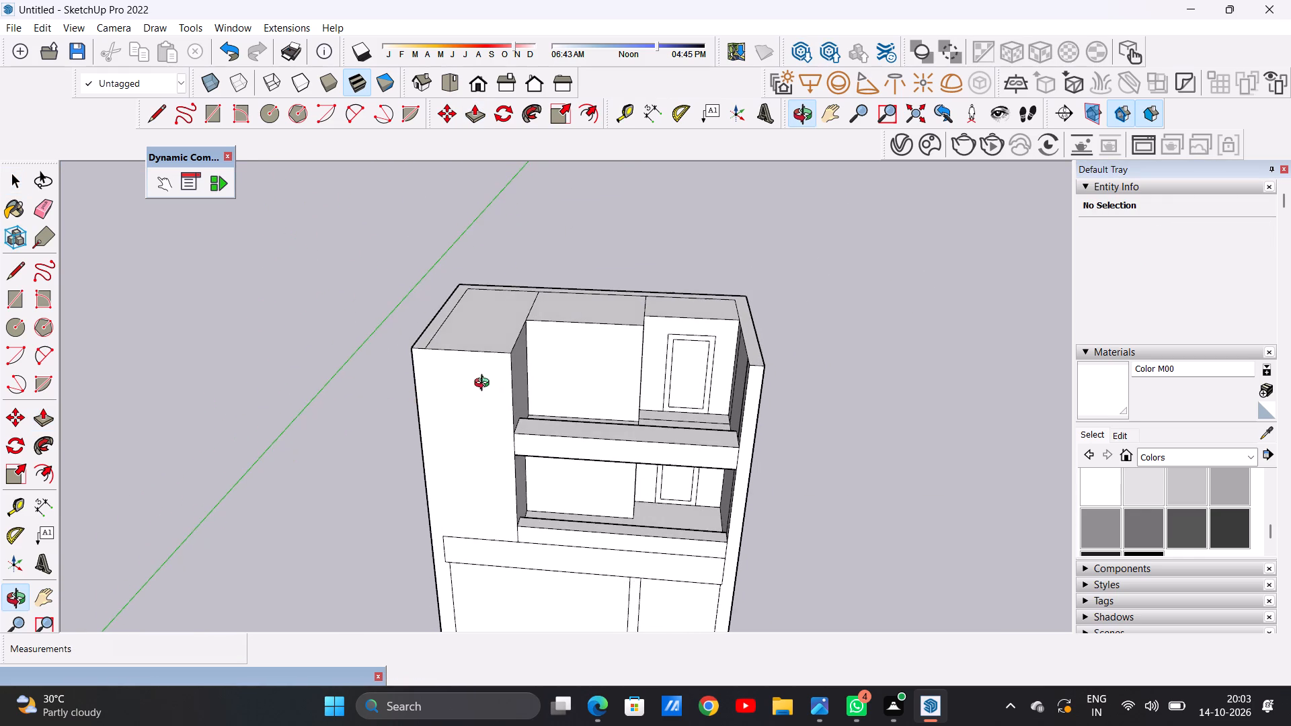
pyautogui.moveTo(485, 385); pyautogui.dragTo(480, 374, button='middle')
pyautogui.scroll(6, 563, 311)
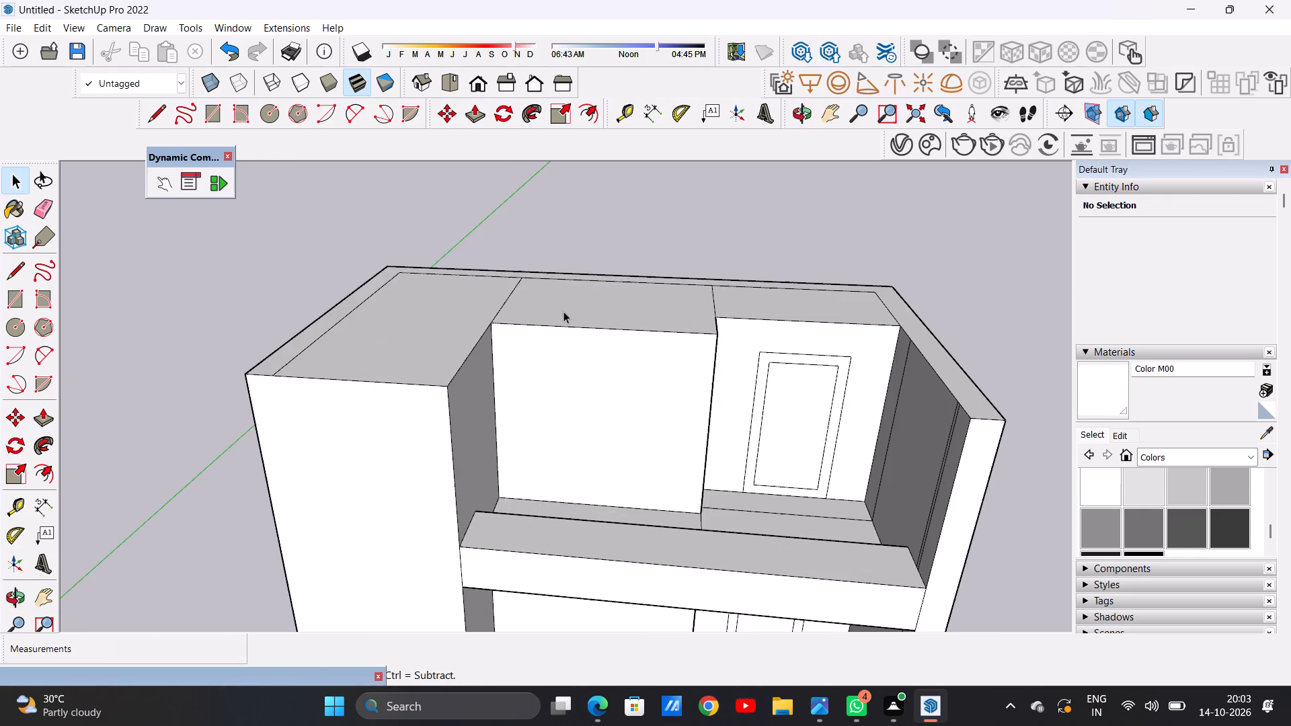
pyautogui.moveTo(571, 317); pyautogui.dragTo(590, 407, button='middle')
pyautogui.scroll(2, 623, 300)
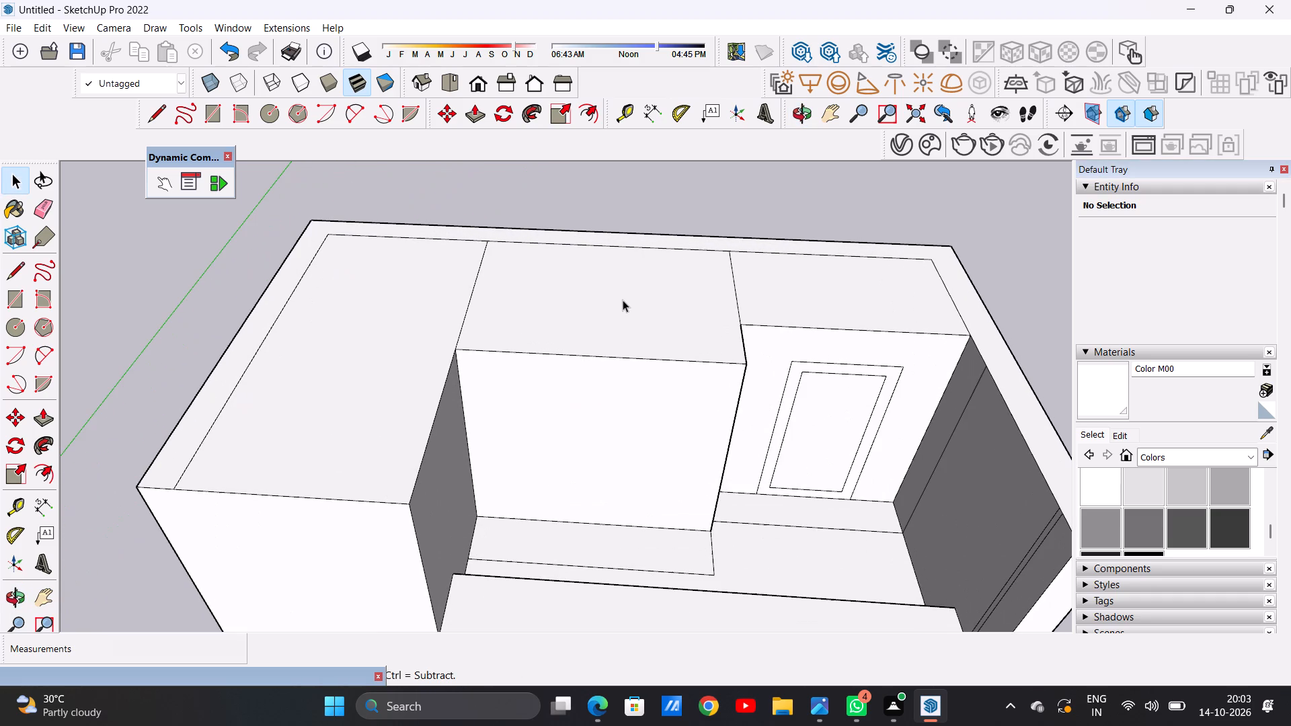
pyautogui.press('p')
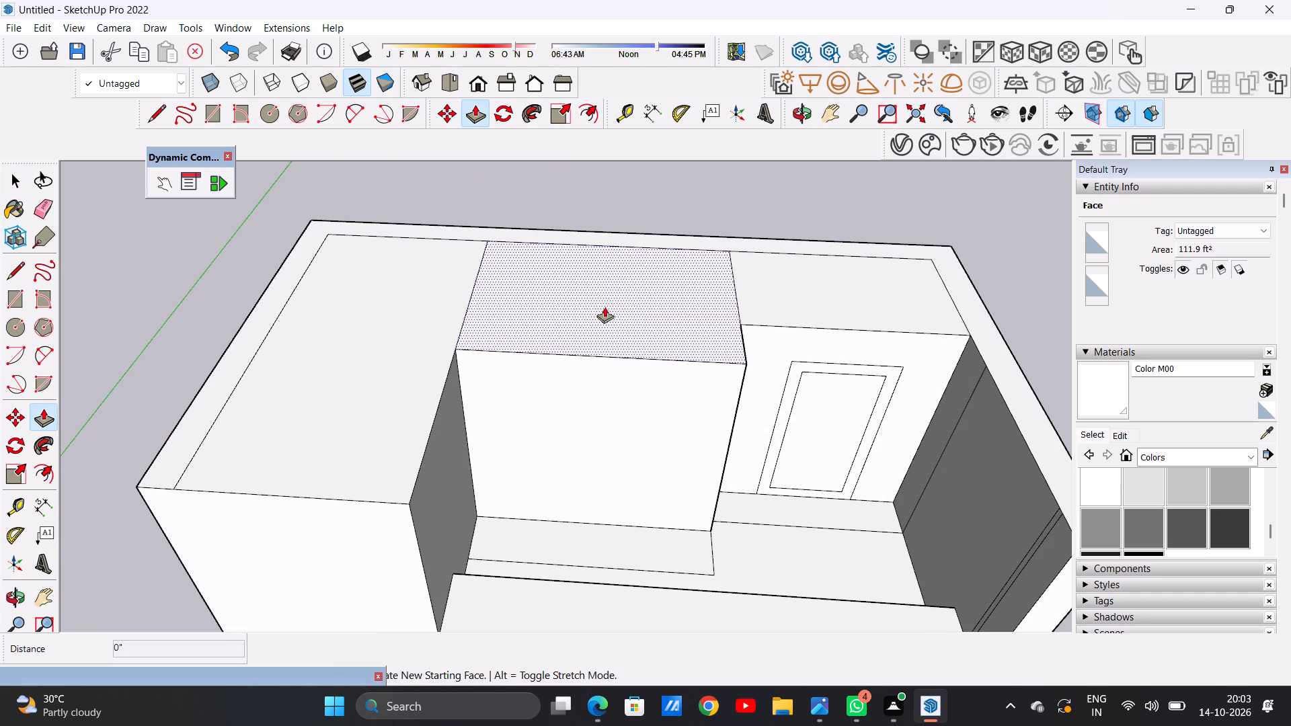
pyautogui.click(604, 307)
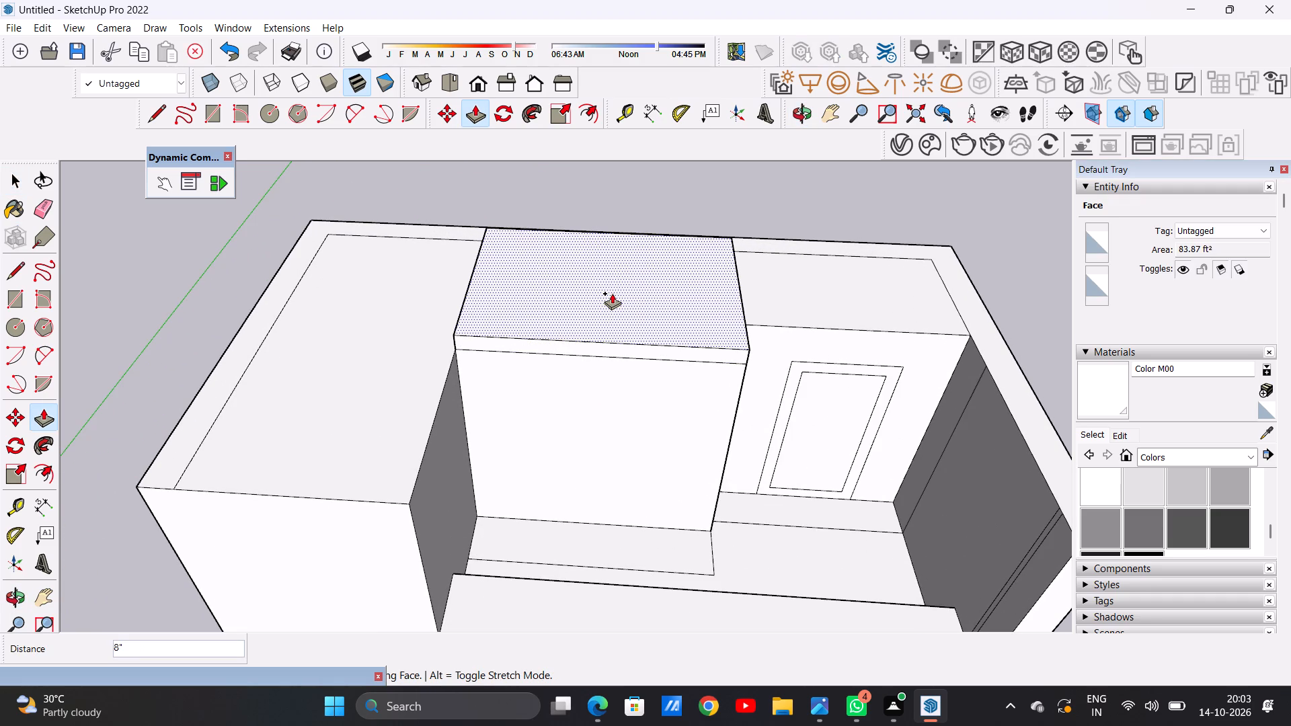
pyautogui.click(614, 299)
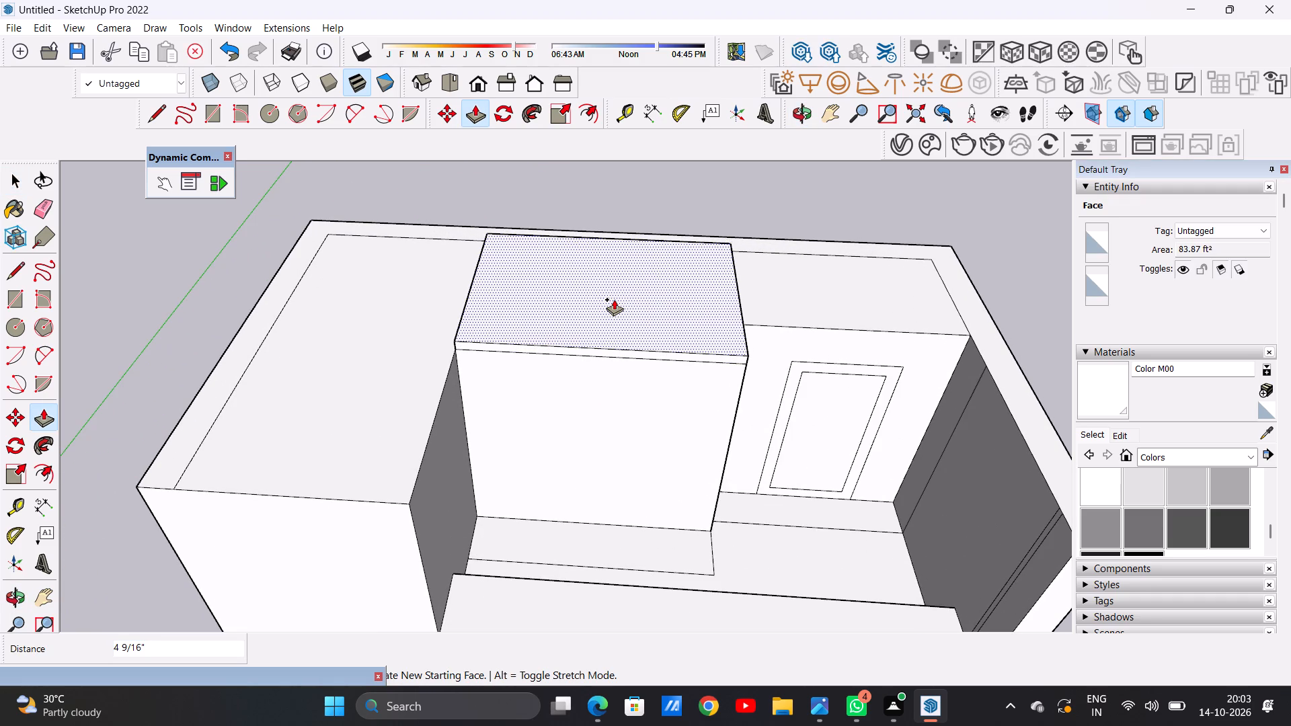
pyautogui.press('space')
# Erase the short vertical edge dividing the raised roof slab's narrow side face on the door side.
pyautogui.write('P')
pyautogui.scroll(-5, 591, 310)
pyautogui.moveTo(629, 335); pyautogui.dragTo(449, 245, button='middle')
pyautogui.scroll(11, 642, 332)
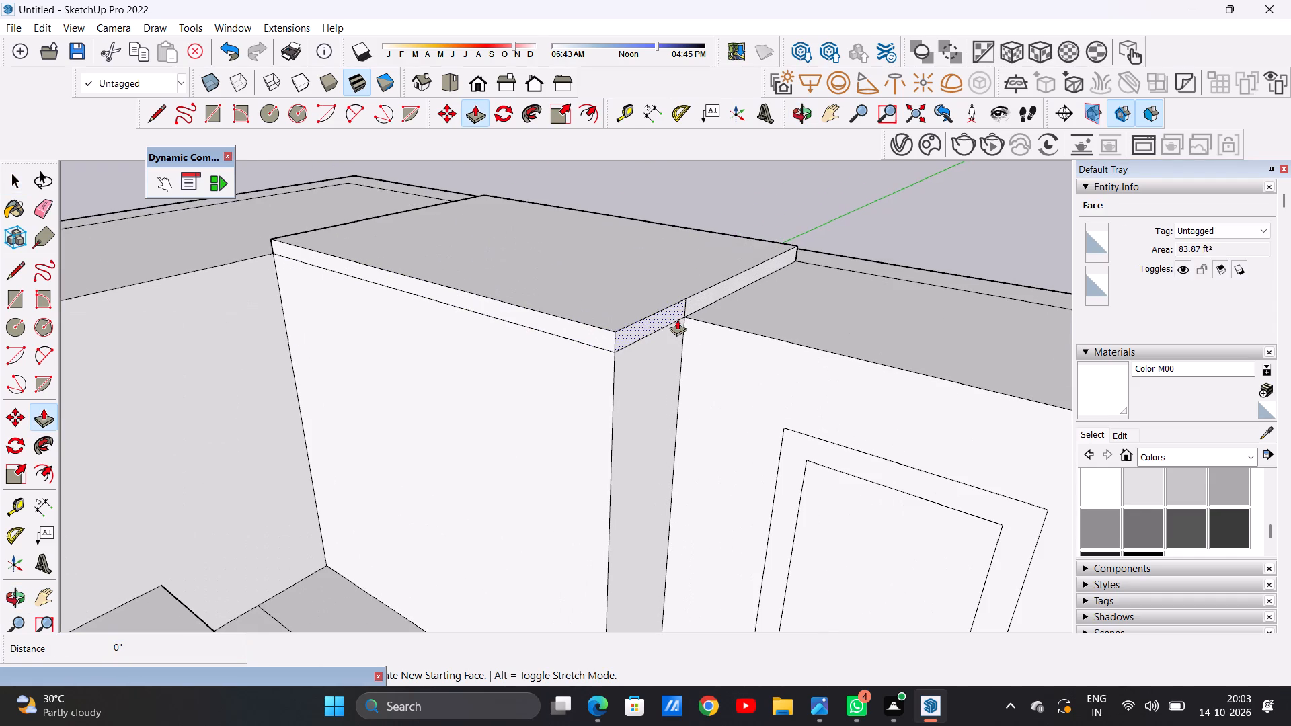
pyautogui.press('space')
pyautogui.write('E')
pyautogui.scroll(3, 682, 305)
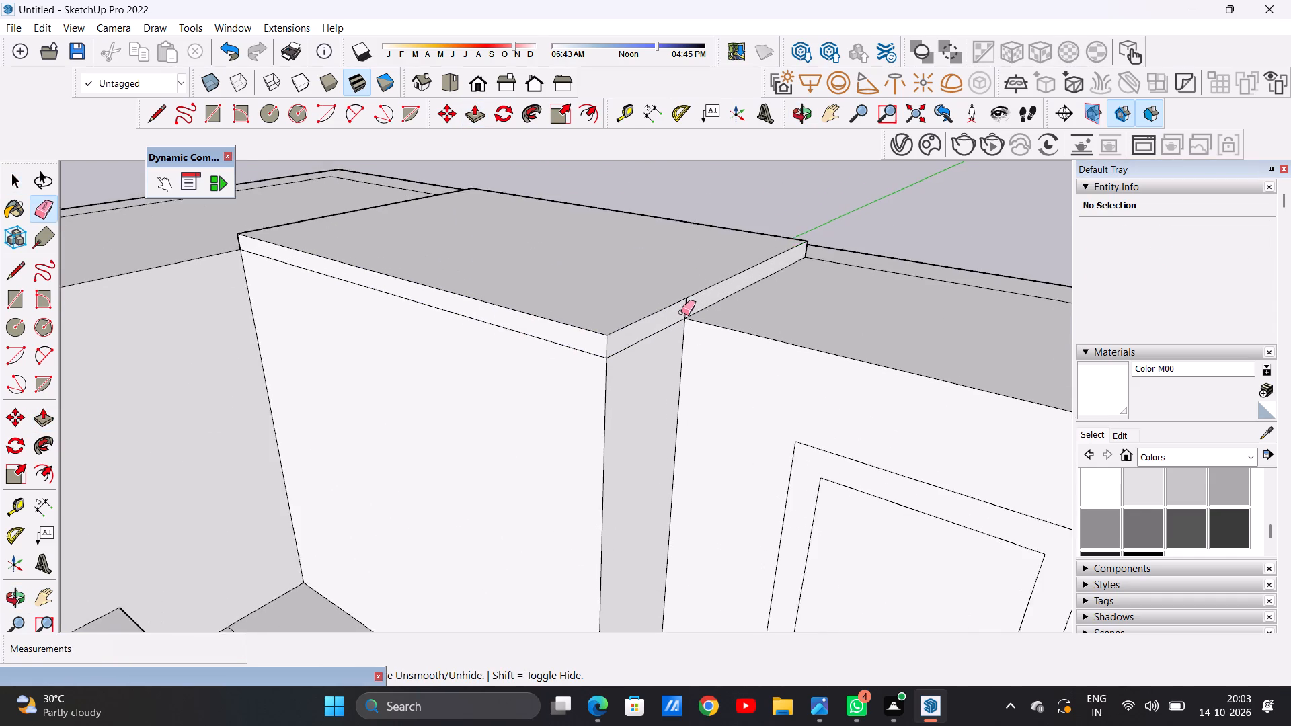
pyautogui.scroll(2, 681, 312)
pyautogui.scroll(-1, 681, 312)
pyautogui.scroll(5, 682, 312)
pyautogui.moveTo(682, 312); pyautogui.dragTo(701, 302)
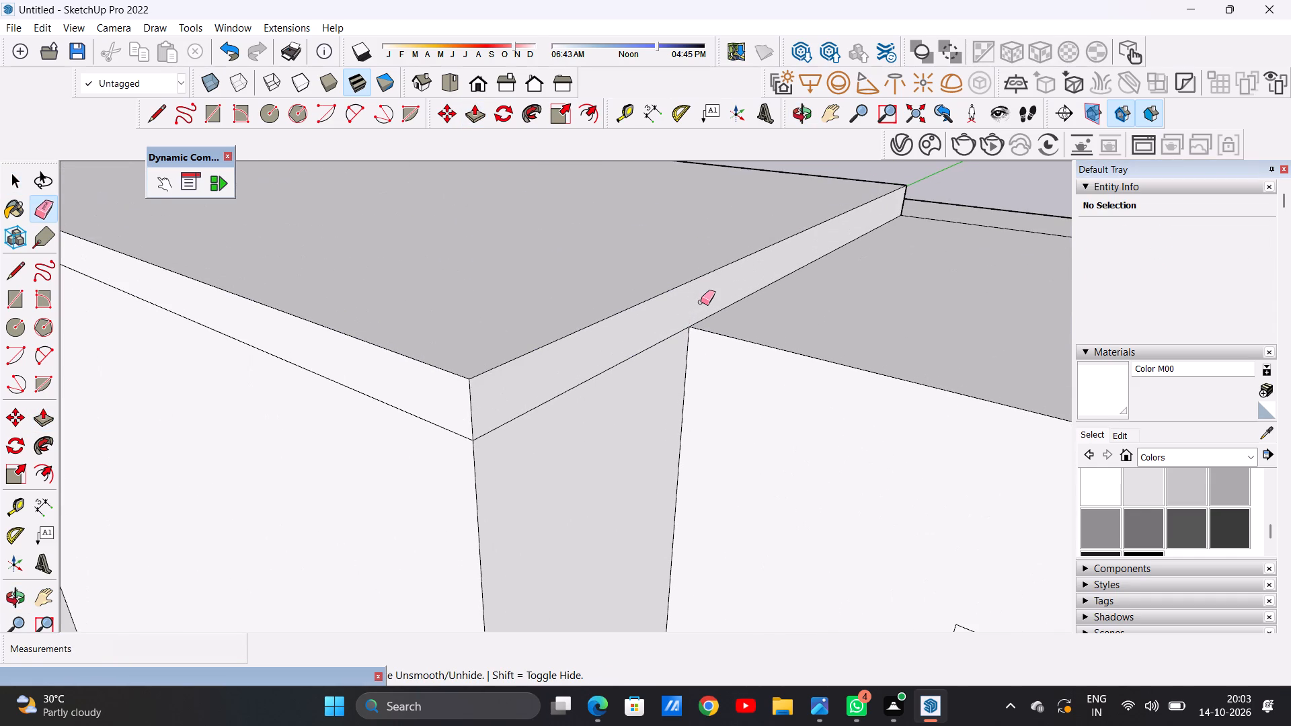
# Push/Pull the slab's door-side end face about 8' 8 3/4" over the door bay to the side wall.
pyautogui.press('p')
pyautogui.click(603, 332)
pyautogui.scroll(-14, 692, 336)
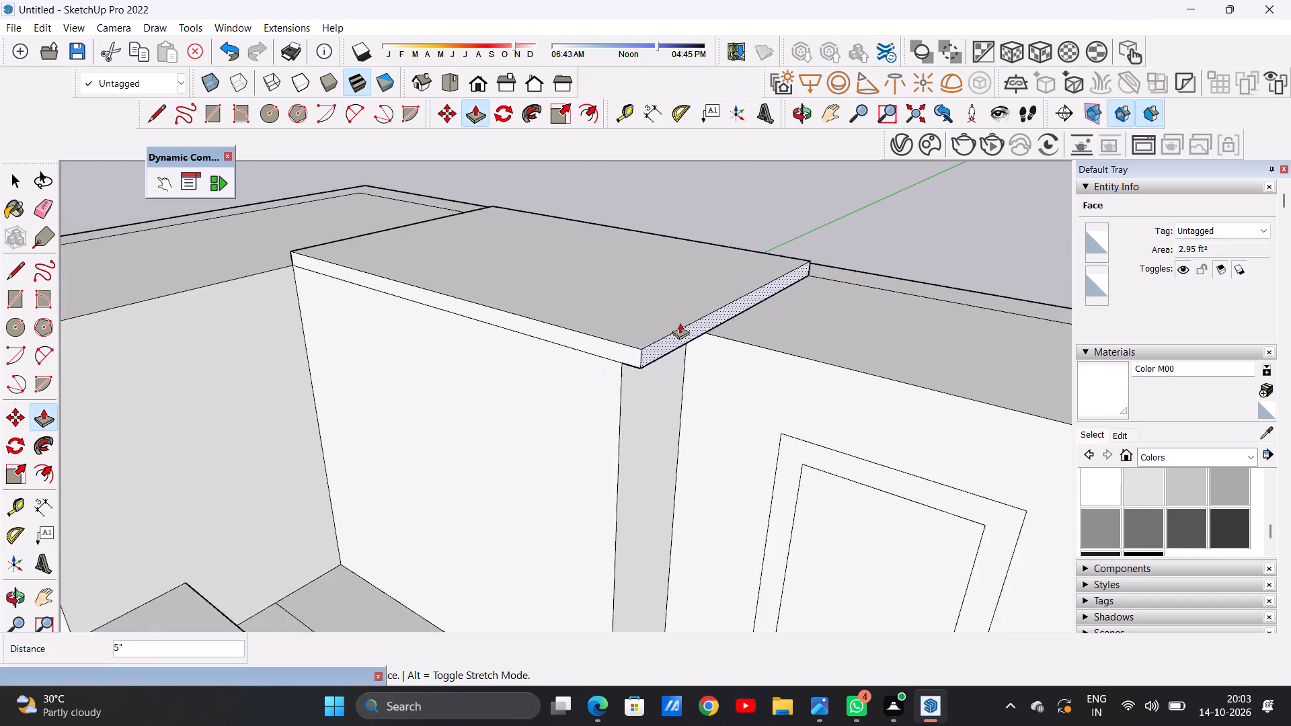
pyautogui.scroll(-9, 680, 323)
pyautogui.scroll(11, 814, 367)
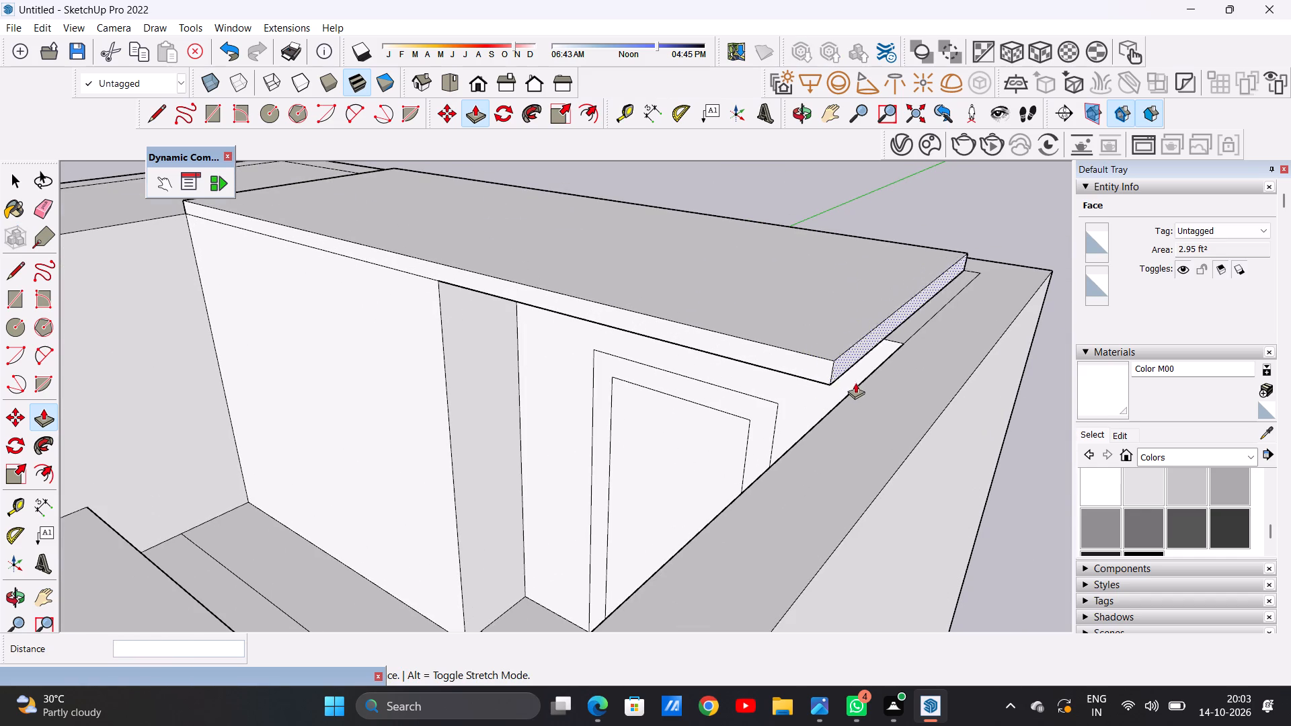
pyautogui.click(868, 374)
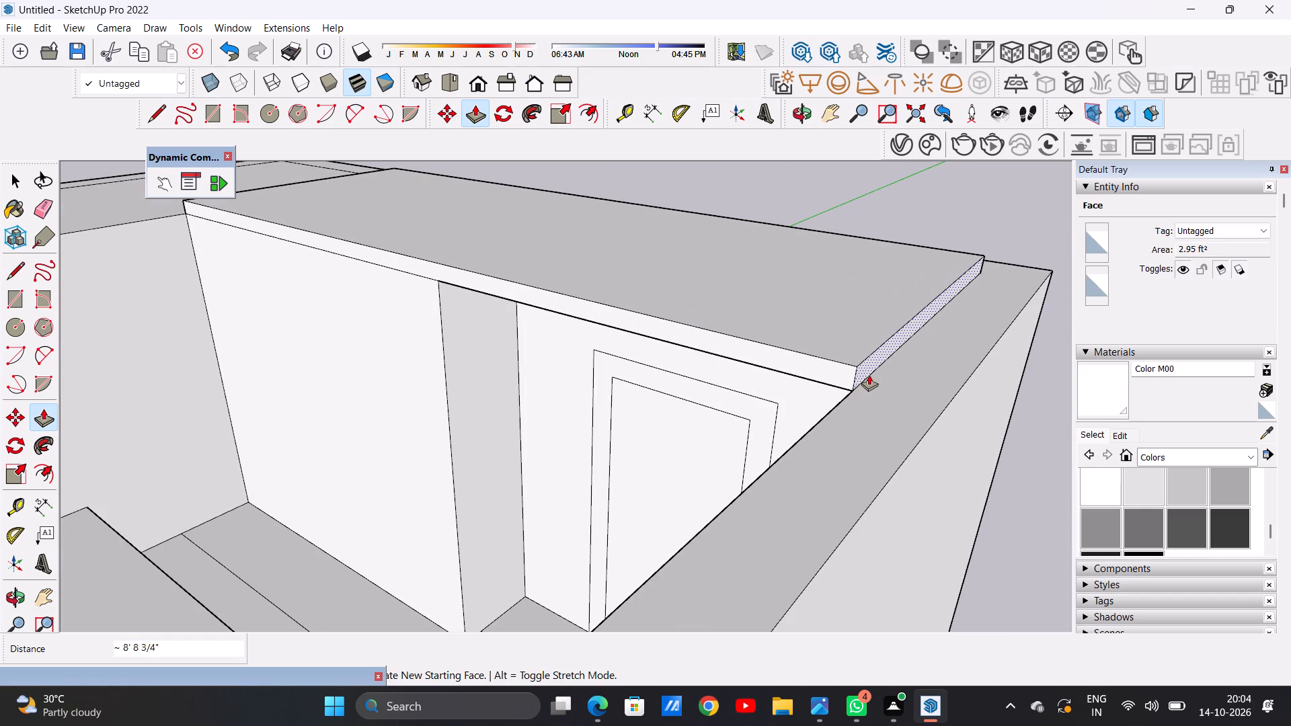
pyautogui.press('space')
# Push/Pull the roof slab's front face forward over the upper balcony to the side wall's inner front corner.
pyautogui.scroll(-10, 785, 426)
pyautogui.moveTo(346, 411); pyautogui.dragTo(630, 379, button='middle')
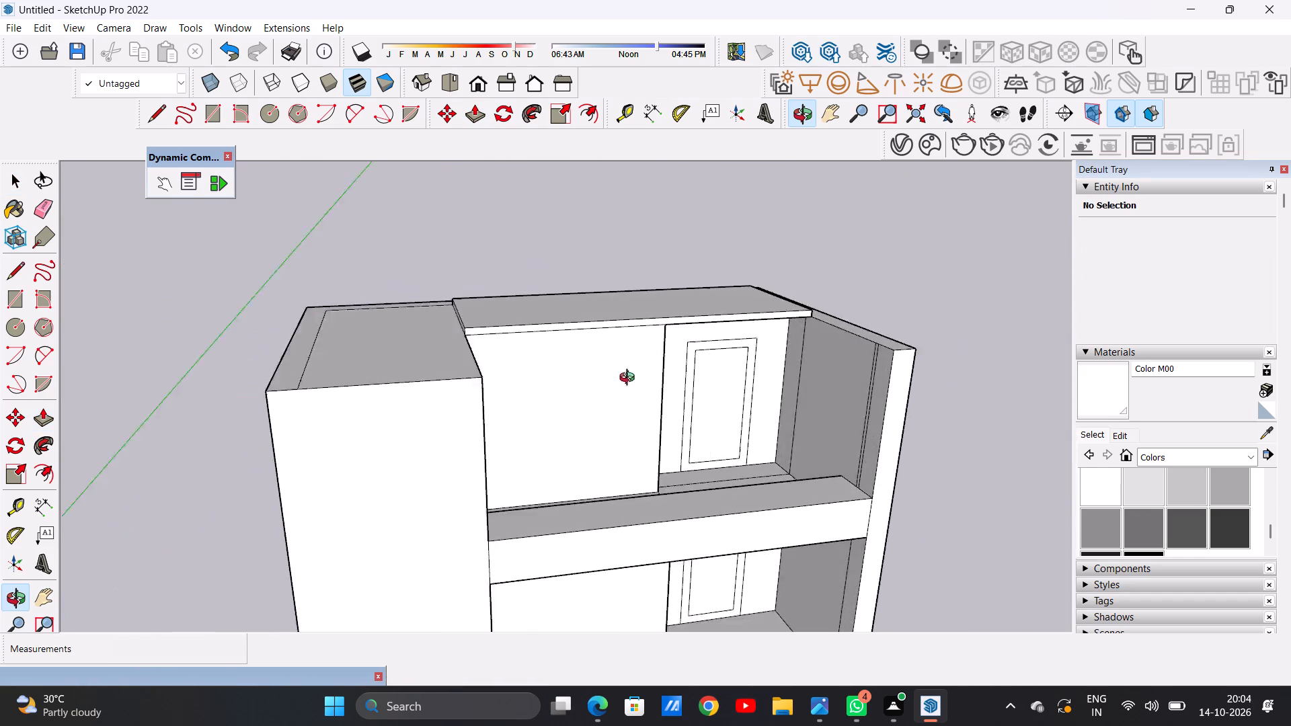
pyautogui.moveTo(630, 379); pyautogui.dragTo(258, 432, button='middle')
pyautogui.scroll(-7, 542, 352)
pyautogui.scroll(2, 596, 418)
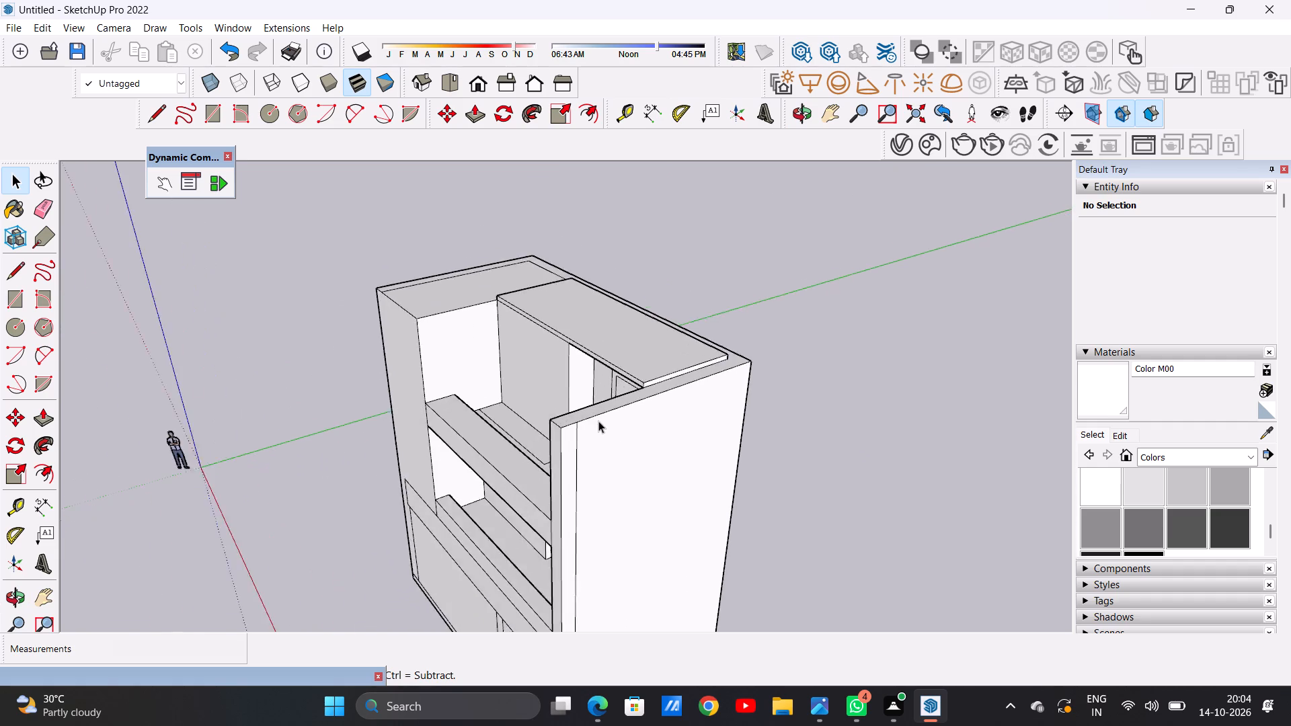
pyautogui.scroll(11, 598, 421)
pyautogui.press('p')
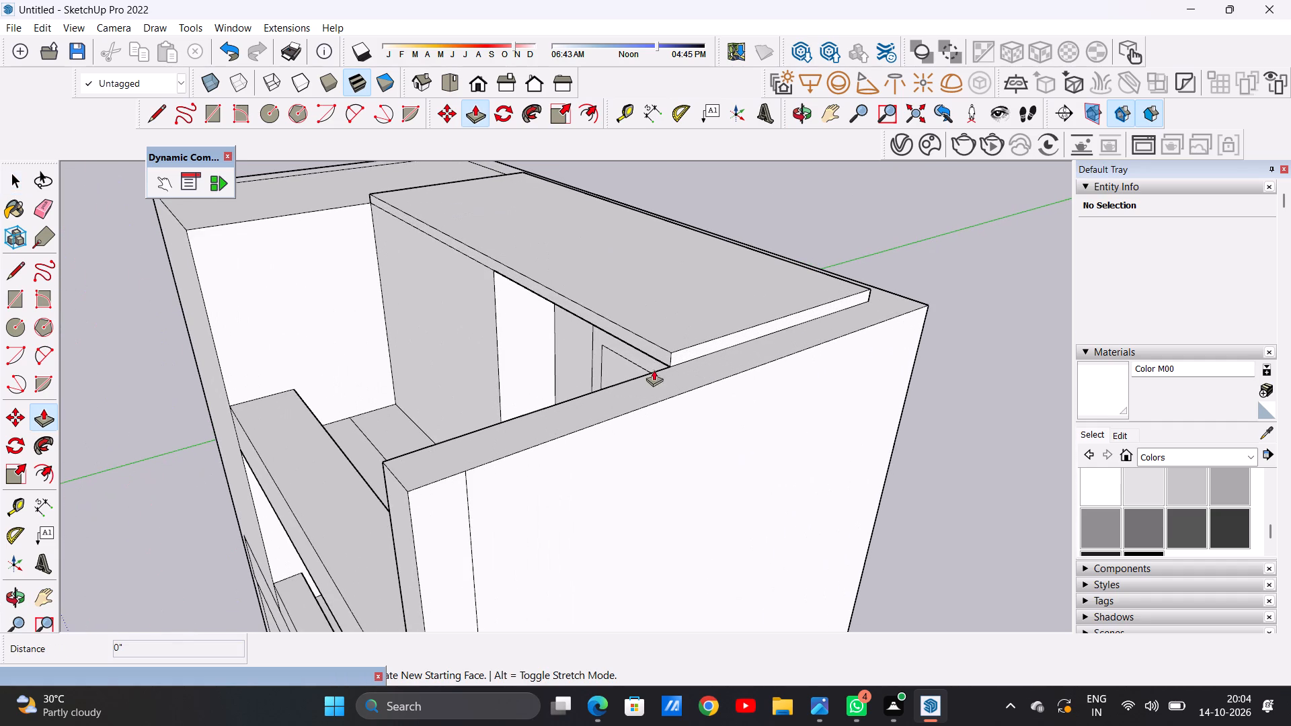
pyautogui.scroll(4, 664, 331)
pyautogui.click(660, 364)
pyautogui.scroll(-10, 568, 382)
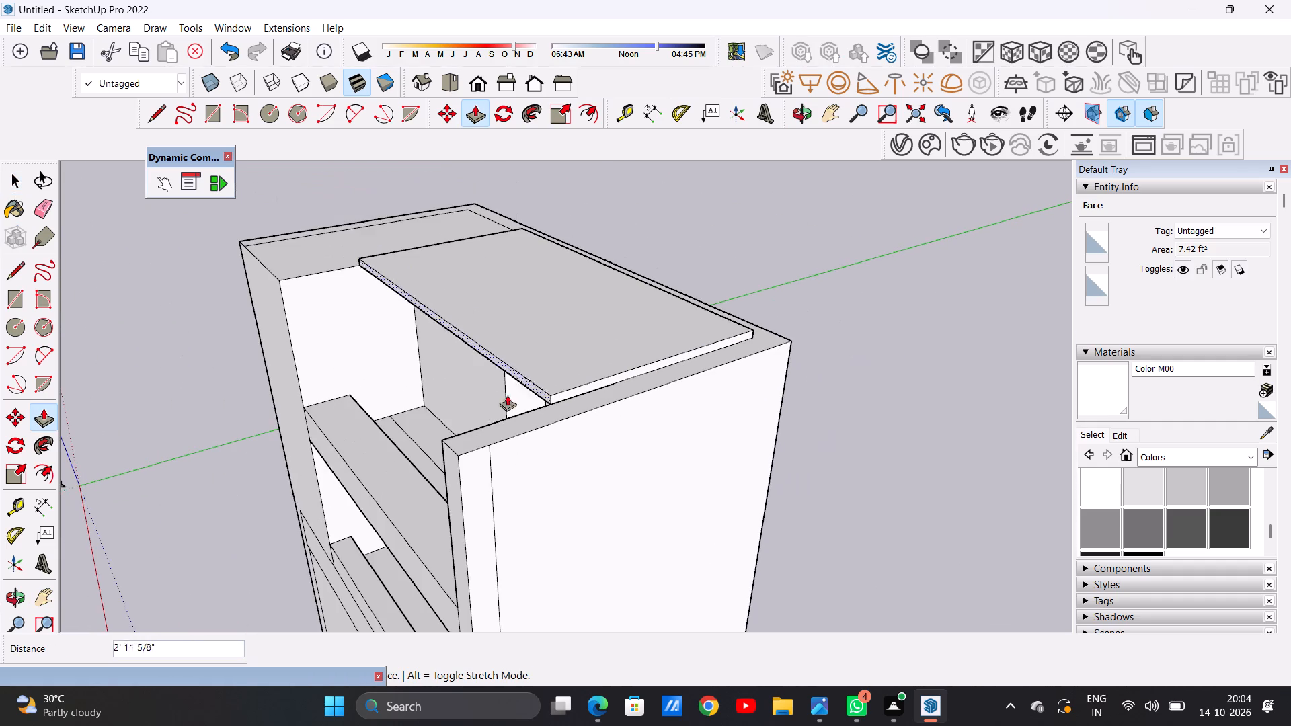
pyautogui.scroll(11, 459, 432)
pyautogui.scroll(-1, 459, 432)
pyautogui.scroll(3, 459, 432)
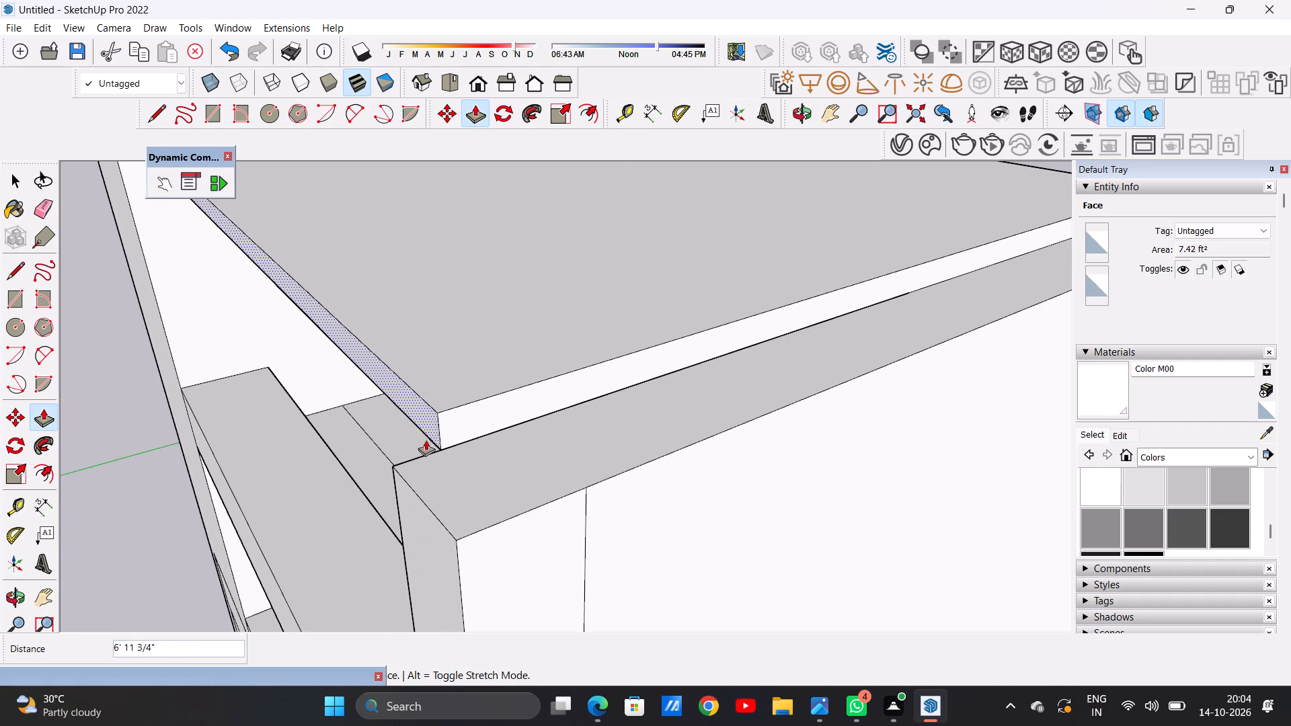
pyautogui.click(391, 467)
pyautogui.press('space')
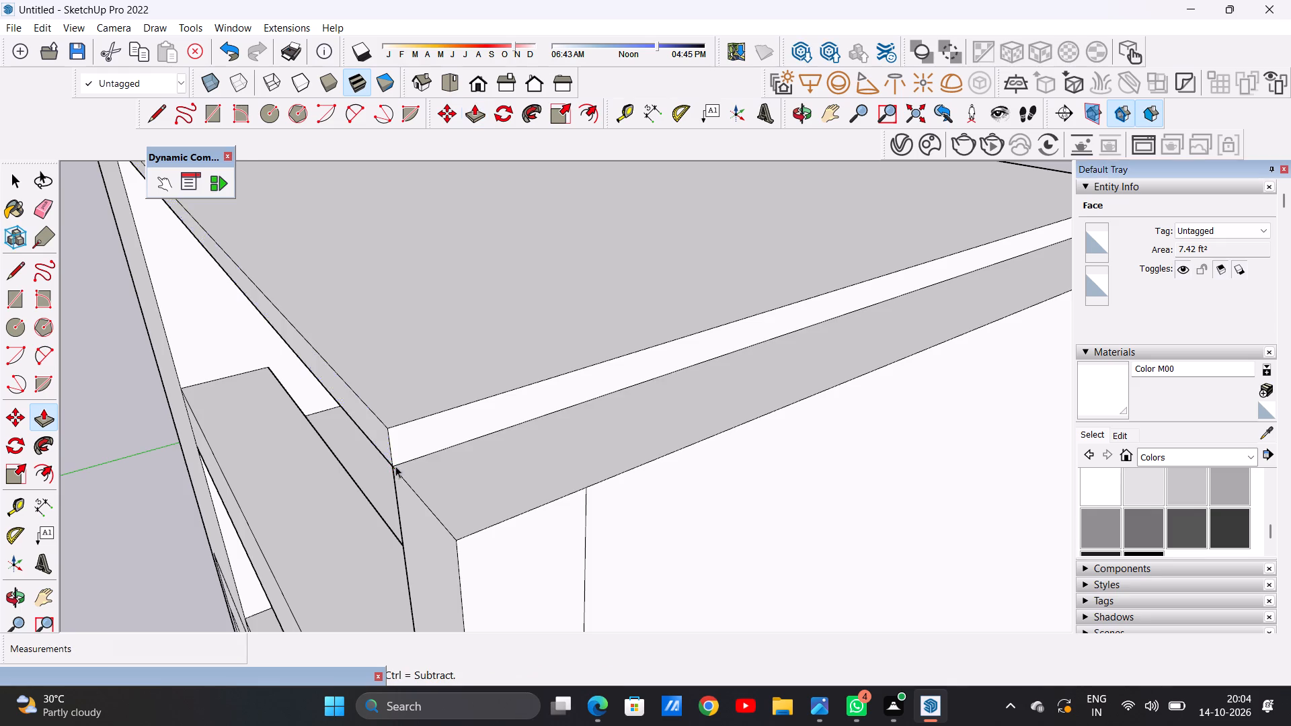
# Examine the extended roof slab and the front facade from above, the side and the front.
pyautogui.scroll(-16, 544, 446)
pyautogui.moveTo(317, 407); pyautogui.dragTo(633, 356, button='middle')
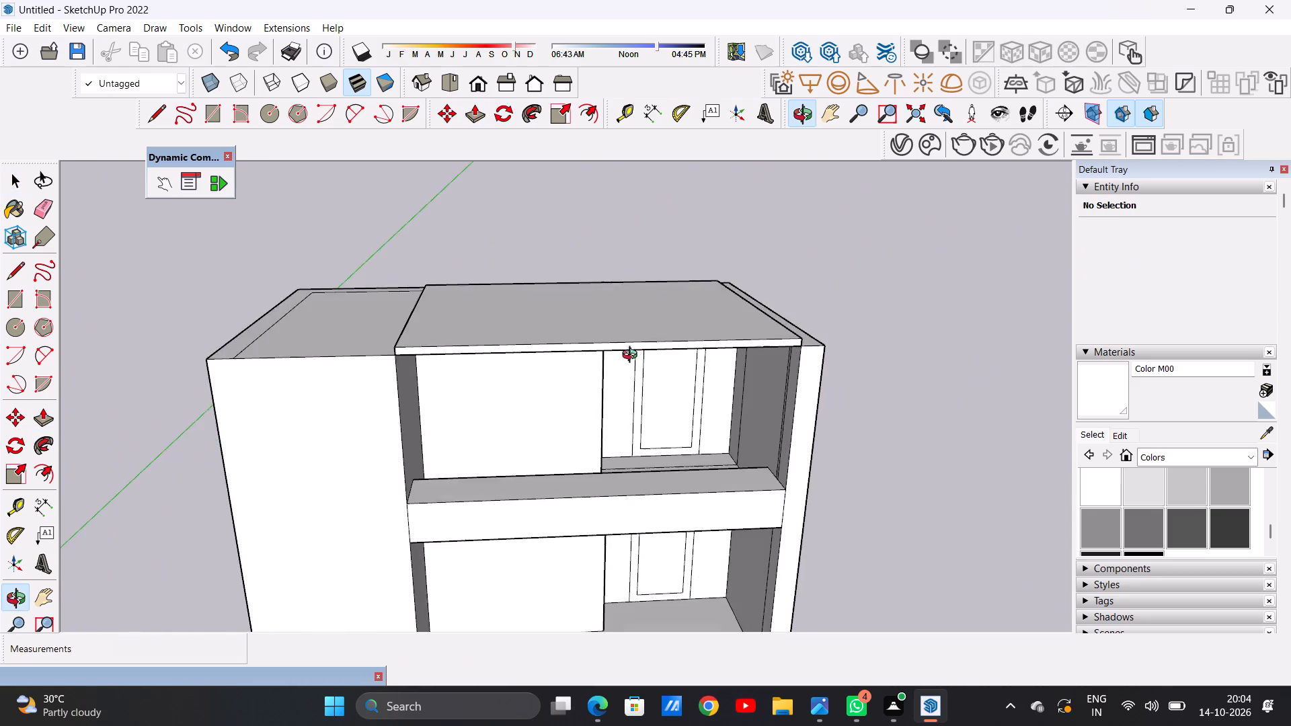
pyautogui.moveTo(633, 356); pyautogui.dragTo(584, 346, button='middle')
pyautogui.scroll(-5, 584, 352)
pyautogui.moveTo(516, 302); pyautogui.dragTo(671, 354, button='middle')
pyautogui.moveTo(484, 352); pyautogui.dragTo(549, 316, button='middle')
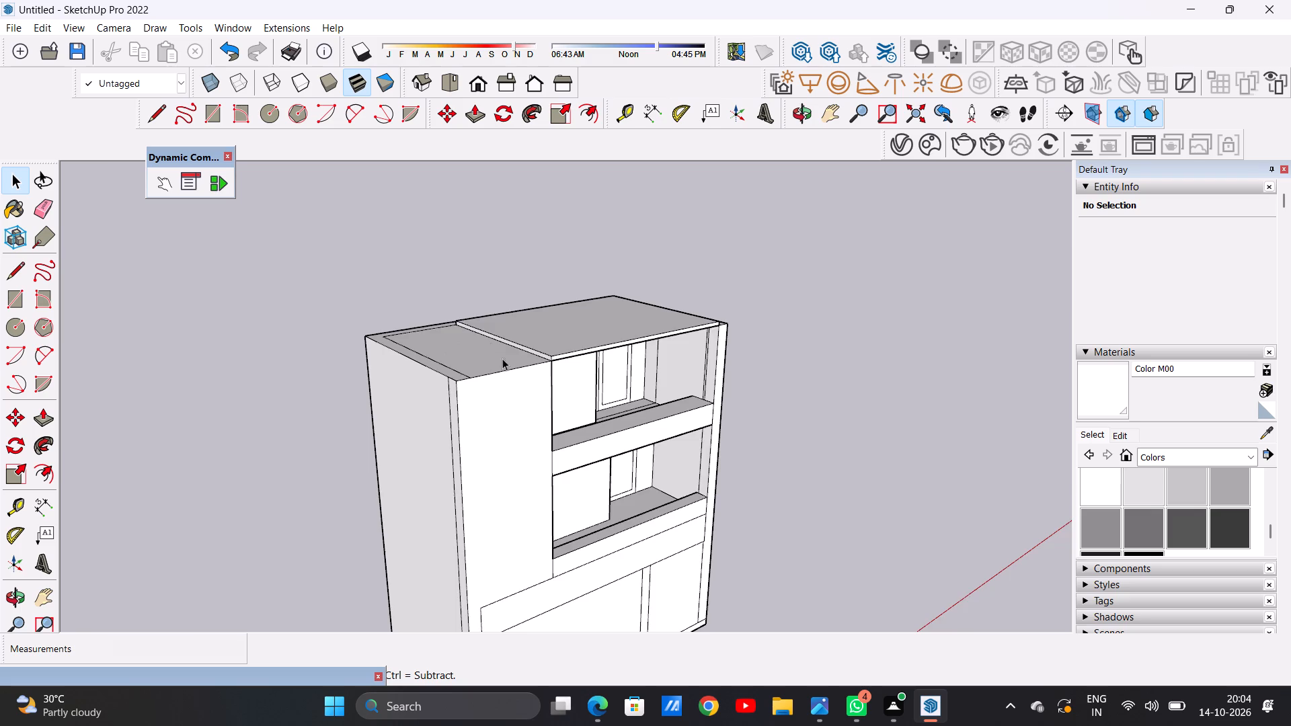
pyautogui.scroll(-6, 520, 376)
pyautogui.moveTo(562, 376); pyautogui.dragTo(378, 459, button='middle')
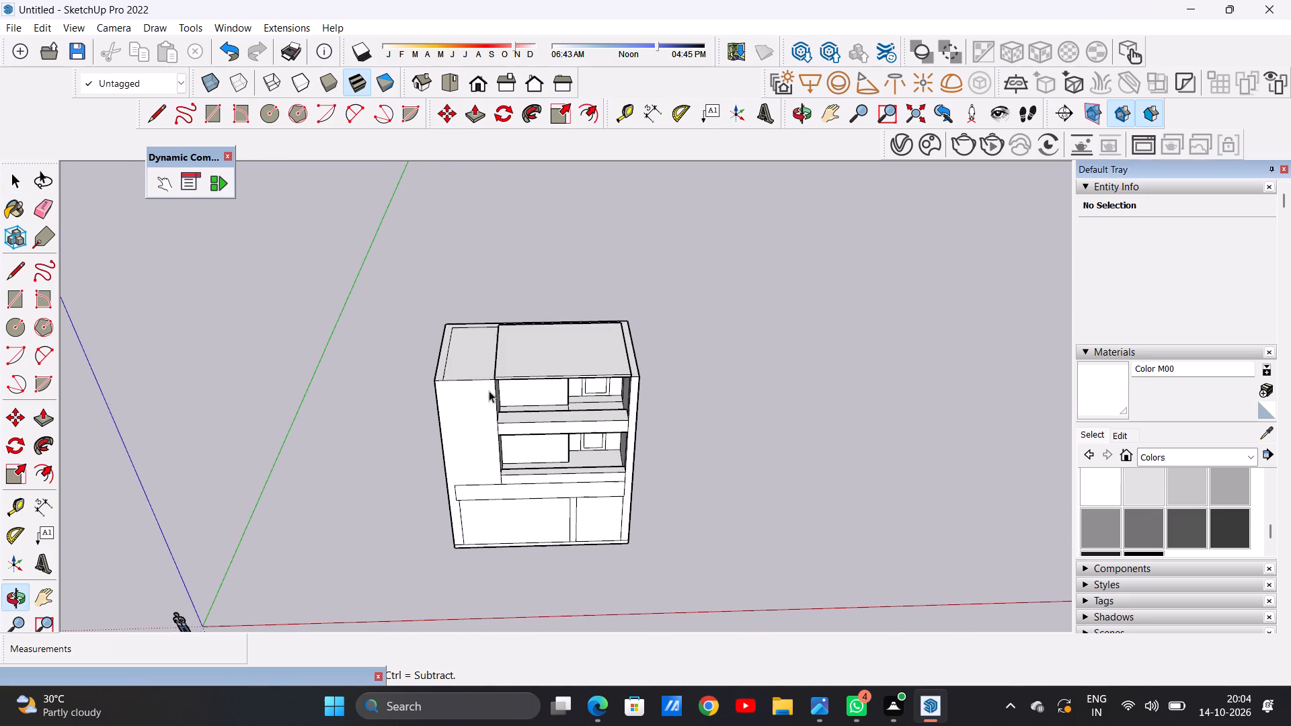
pyautogui.scroll(4, 481, 357)
pyautogui.moveTo(473, 402); pyautogui.dragTo(448, 337, button='middle')
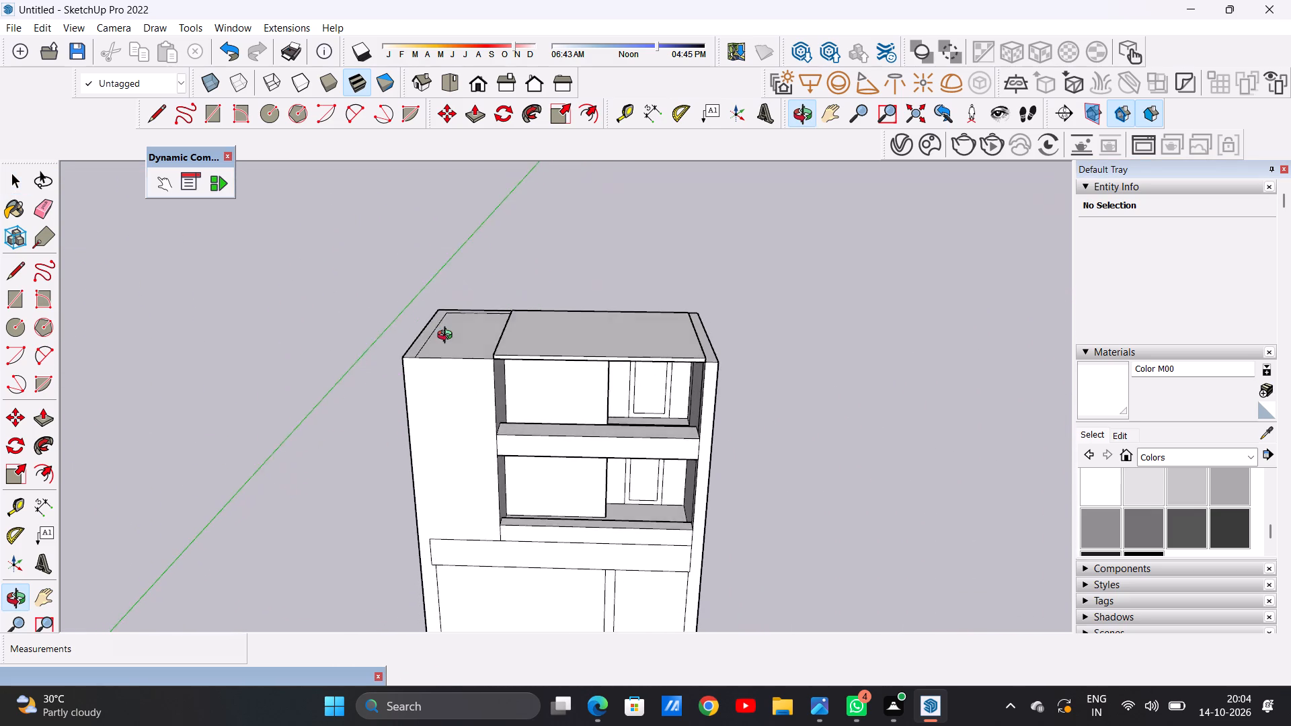
pyautogui.moveTo(448, 337); pyautogui.dragTo(459, 357, button='middle')
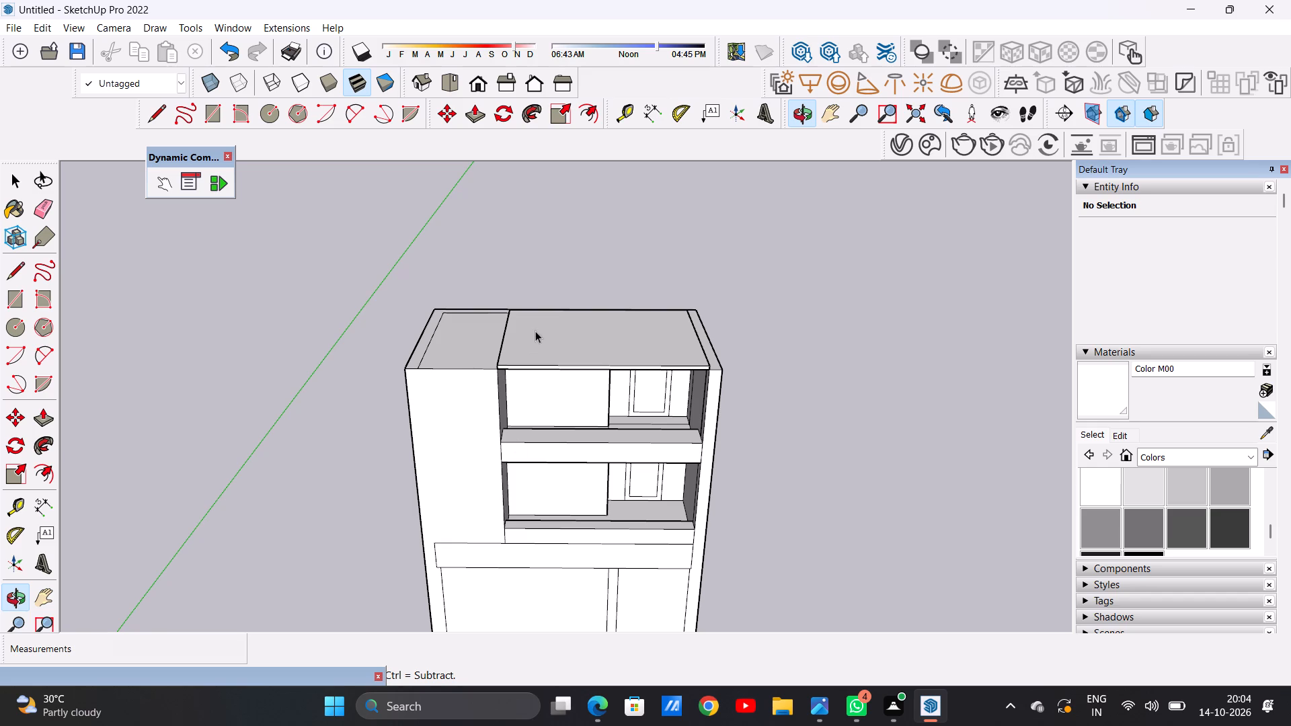
pyautogui.scroll(-13, 535, 331)
pyautogui.scroll(9, 555, 378)
pyautogui.moveTo(563, 409); pyautogui.dragTo(533, 263, button='middle')
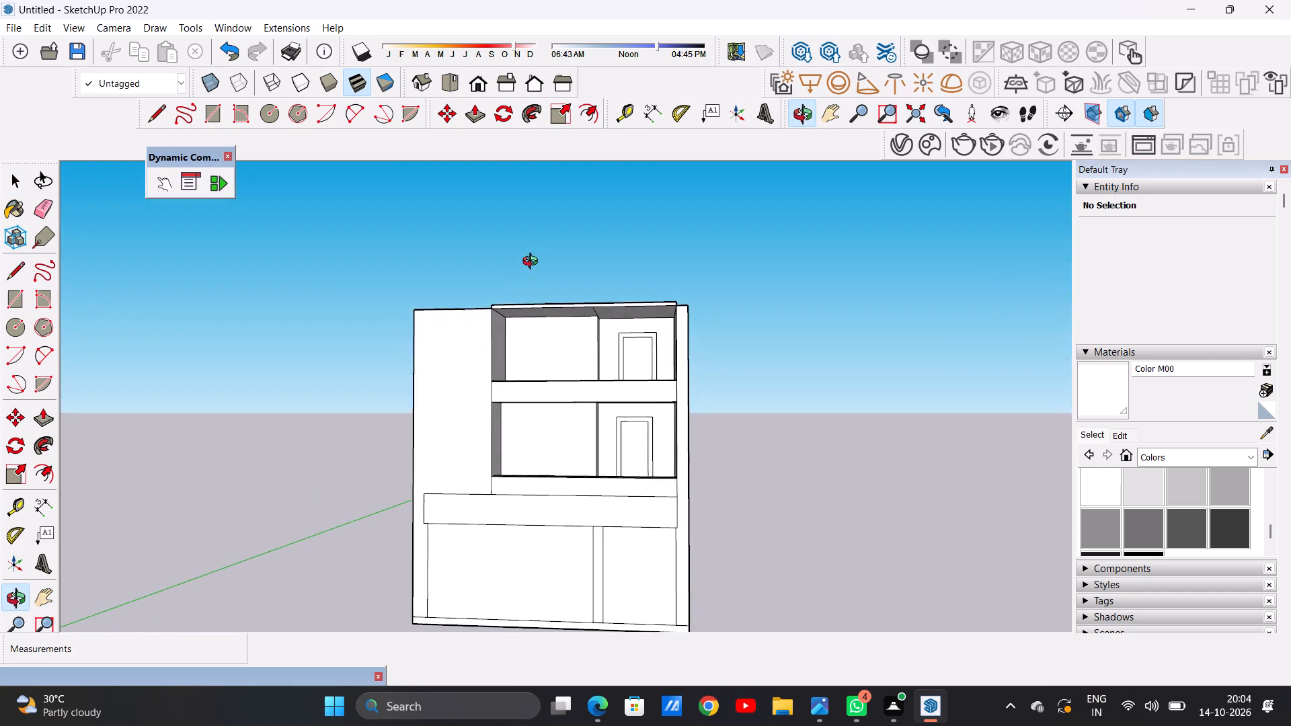
pyautogui.moveTo(533, 263); pyautogui.dragTo(549, 352, button='middle')
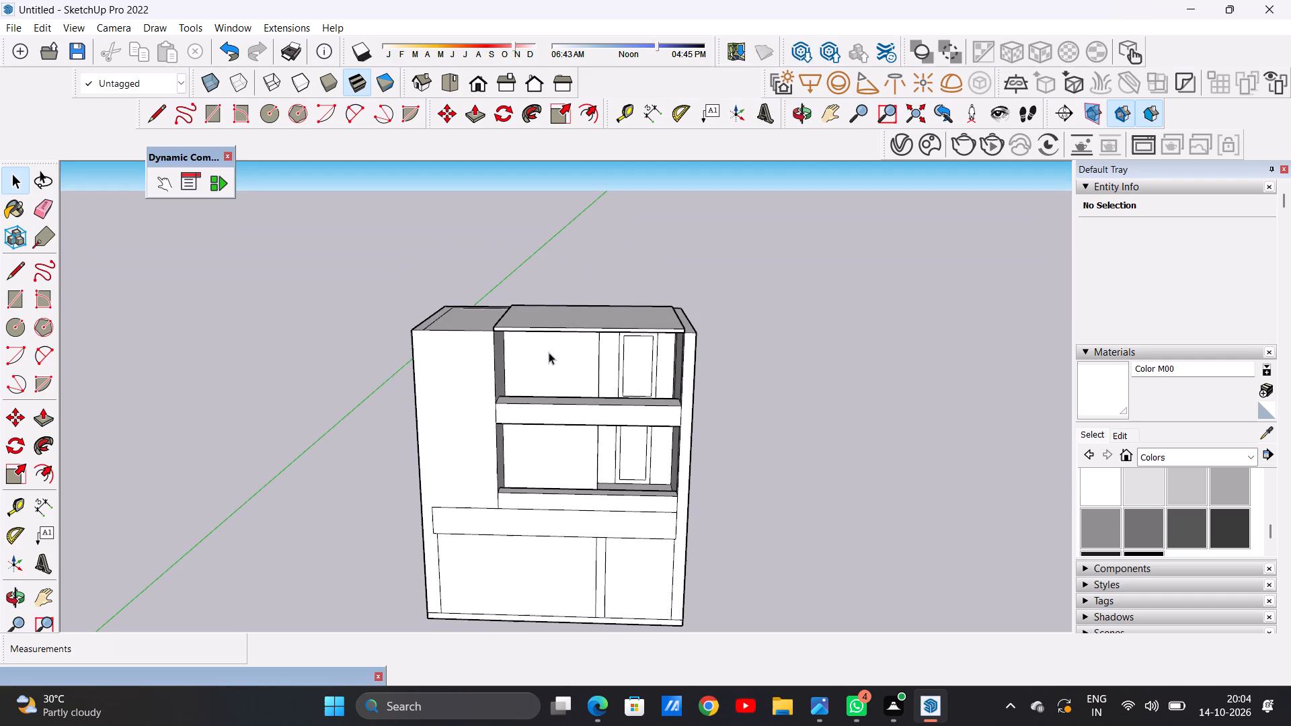
# Erase the dividing edge on the roof slab's underside above the upper balcony.
pyautogui.scroll(-2, 549, 352)
pyautogui.scroll(10, 555, 356)
pyautogui.moveTo(602, 297); pyautogui.dragTo(585, 199, button='middle')
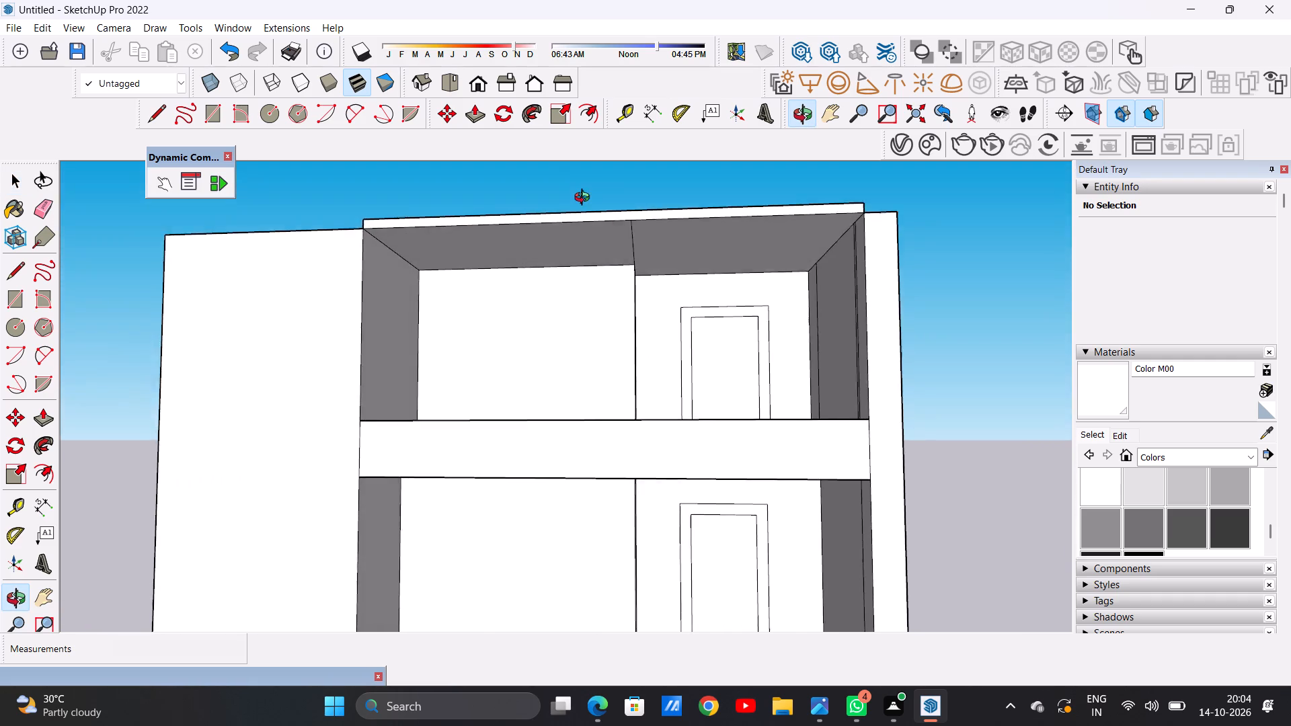
pyautogui.moveTo(585, 199); pyautogui.dragTo(582, 142, button='middle')
pyautogui.scroll(5, 625, 241)
pyautogui.press('e')
pyautogui.moveTo(625, 237); pyautogui.dragTo(674, 204)
pyautogui.press('space')
pyautogui.scroll(-13, 641, 316)
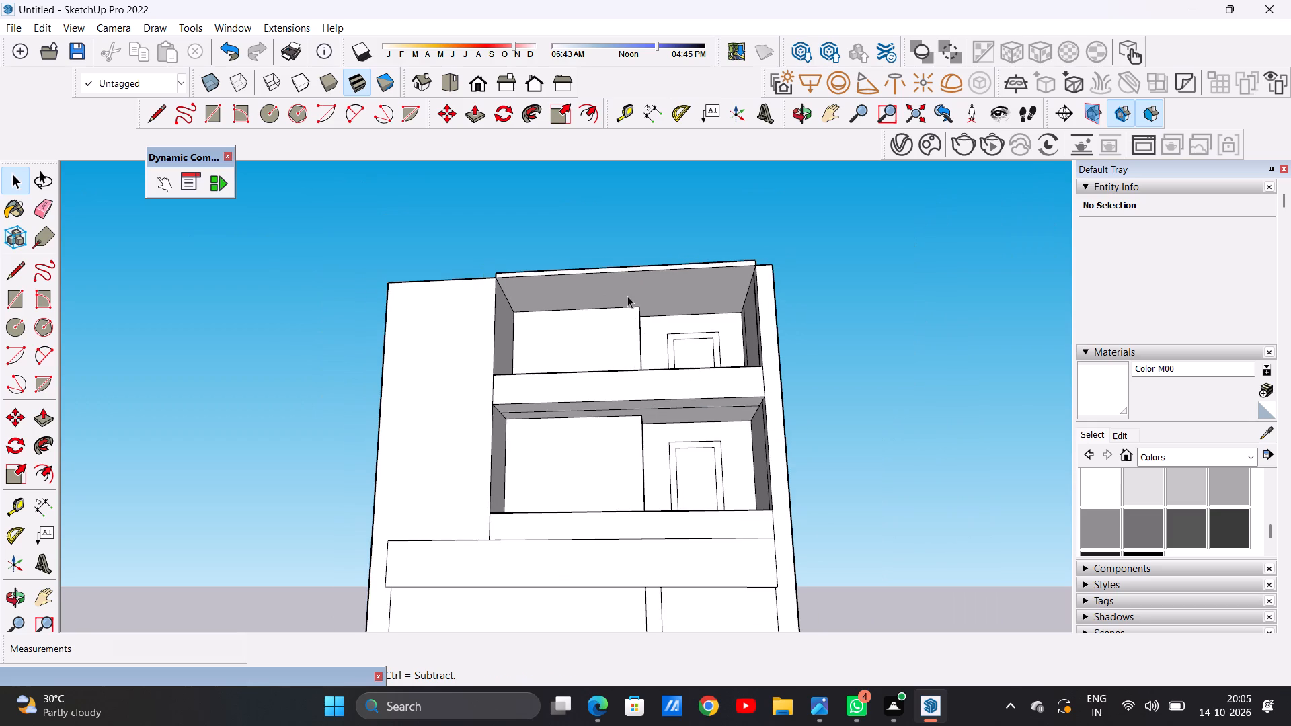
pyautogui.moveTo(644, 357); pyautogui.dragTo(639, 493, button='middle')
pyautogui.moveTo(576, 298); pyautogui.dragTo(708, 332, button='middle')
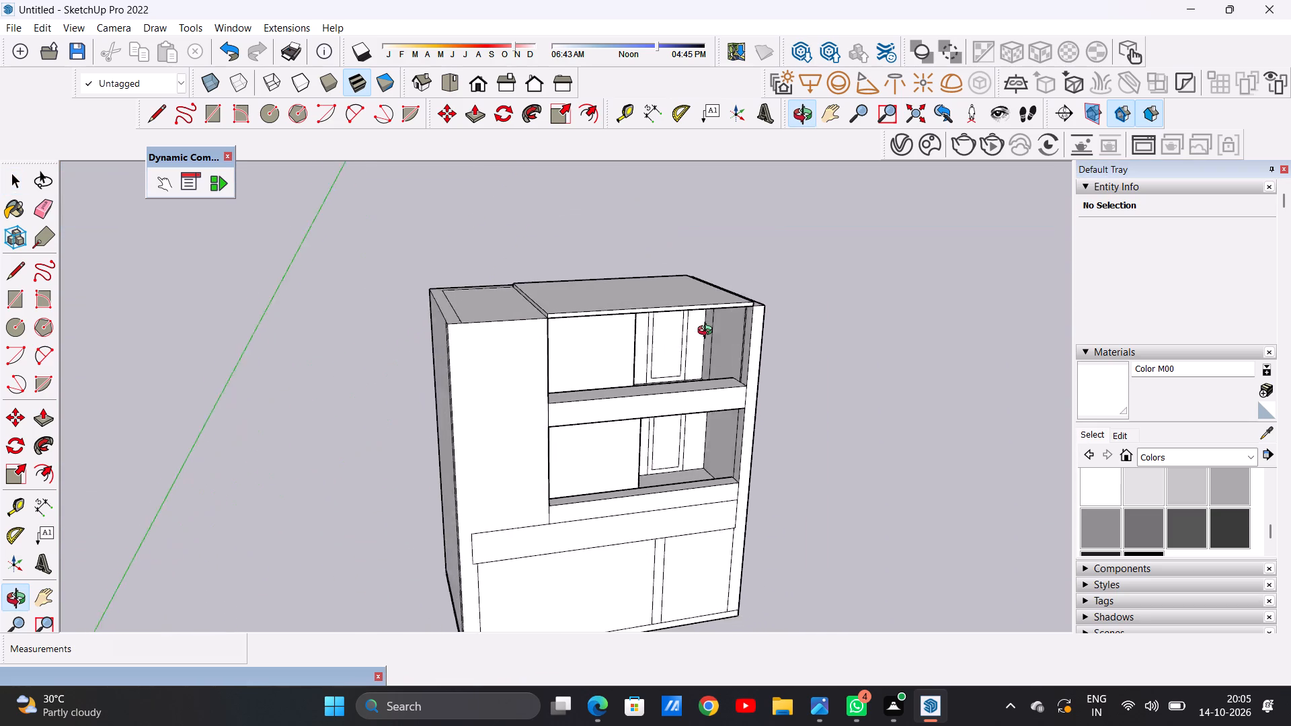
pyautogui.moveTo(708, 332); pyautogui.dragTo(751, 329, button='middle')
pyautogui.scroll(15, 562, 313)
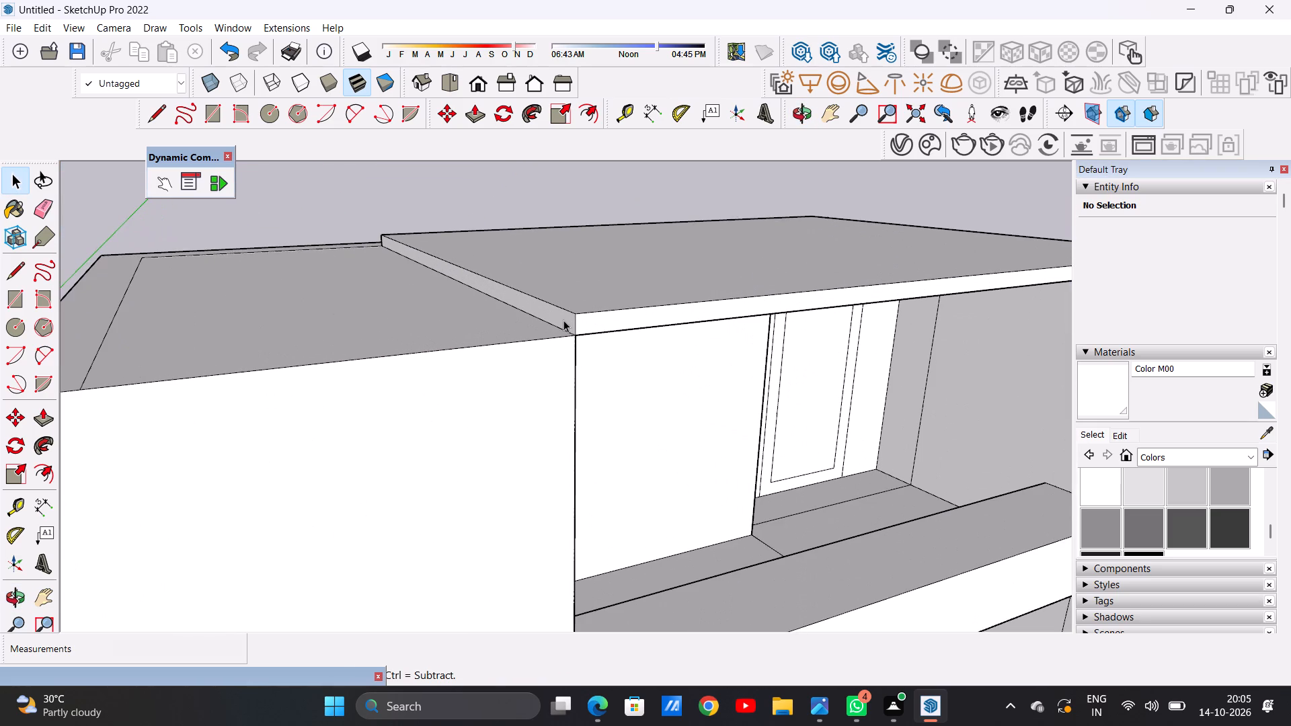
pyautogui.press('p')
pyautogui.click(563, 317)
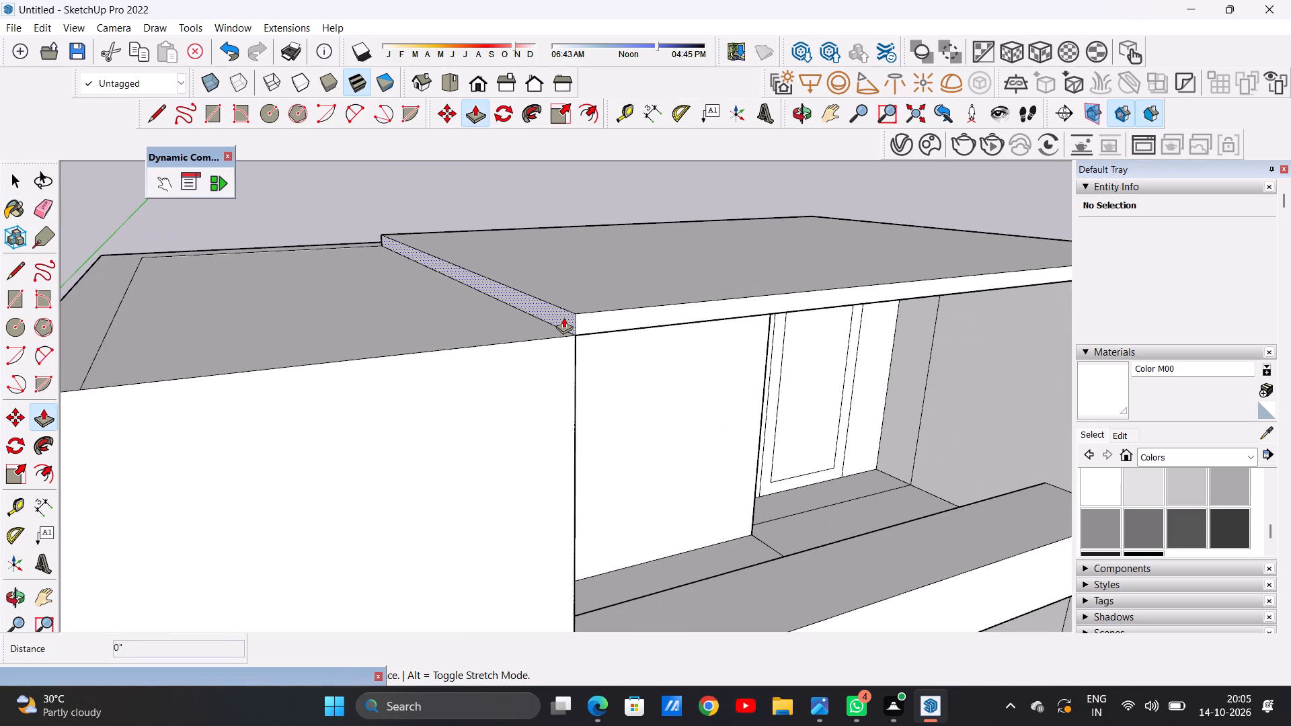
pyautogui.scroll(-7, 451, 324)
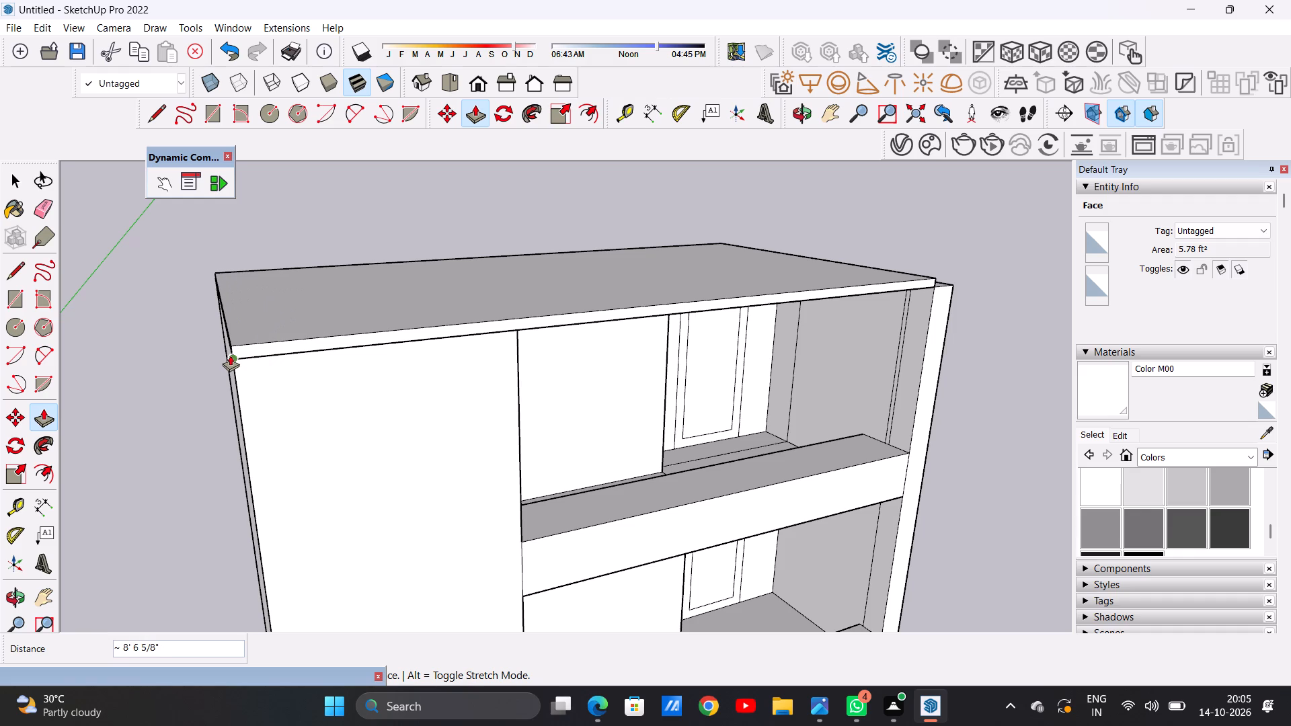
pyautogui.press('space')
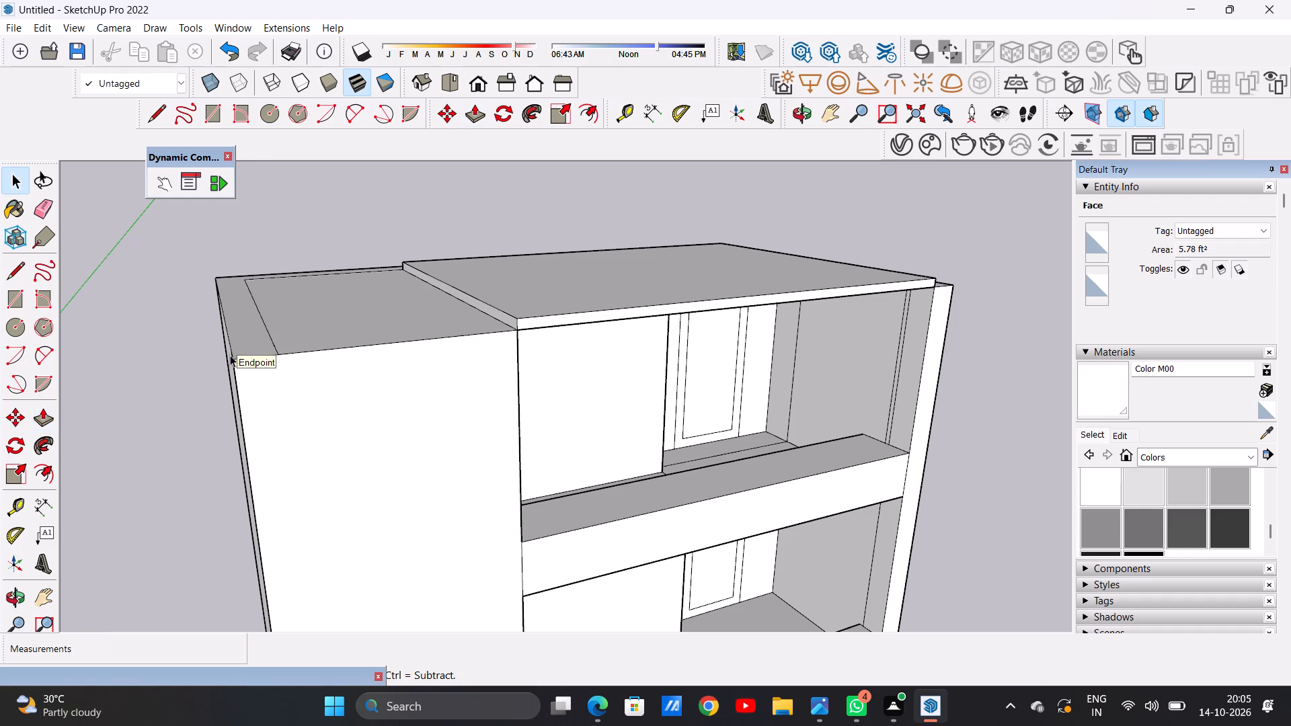
# Push/Pull the recessed top face beside the roof slab up 4 9/16" to the slab's upper surface.
pyautogui.scroll(-8, 429, 323)
pyautogui.moveTo(400, 322); pyautogui.dragTo(266, 483, button='middle')
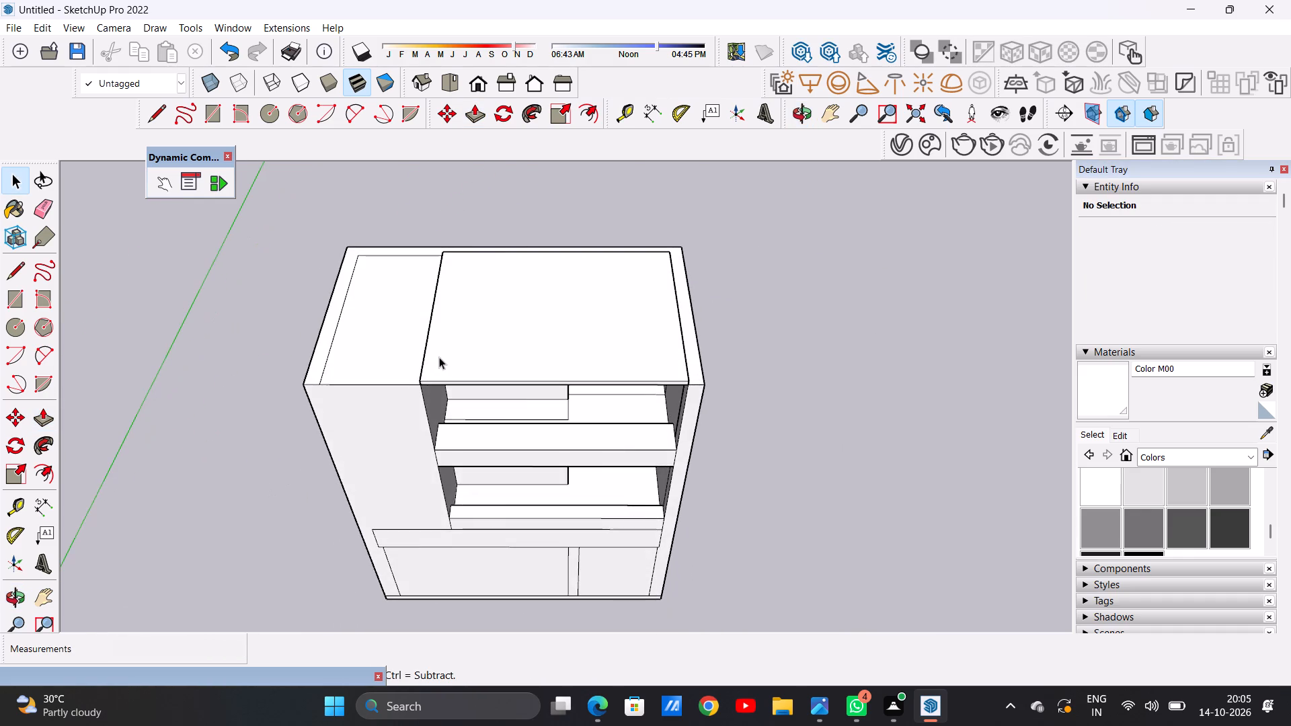
pyautogui.scroll(-7, 440, 355)
pyautogui.moveTo(414, 419); pyautogui.dragTo(421, 339, button='middle')
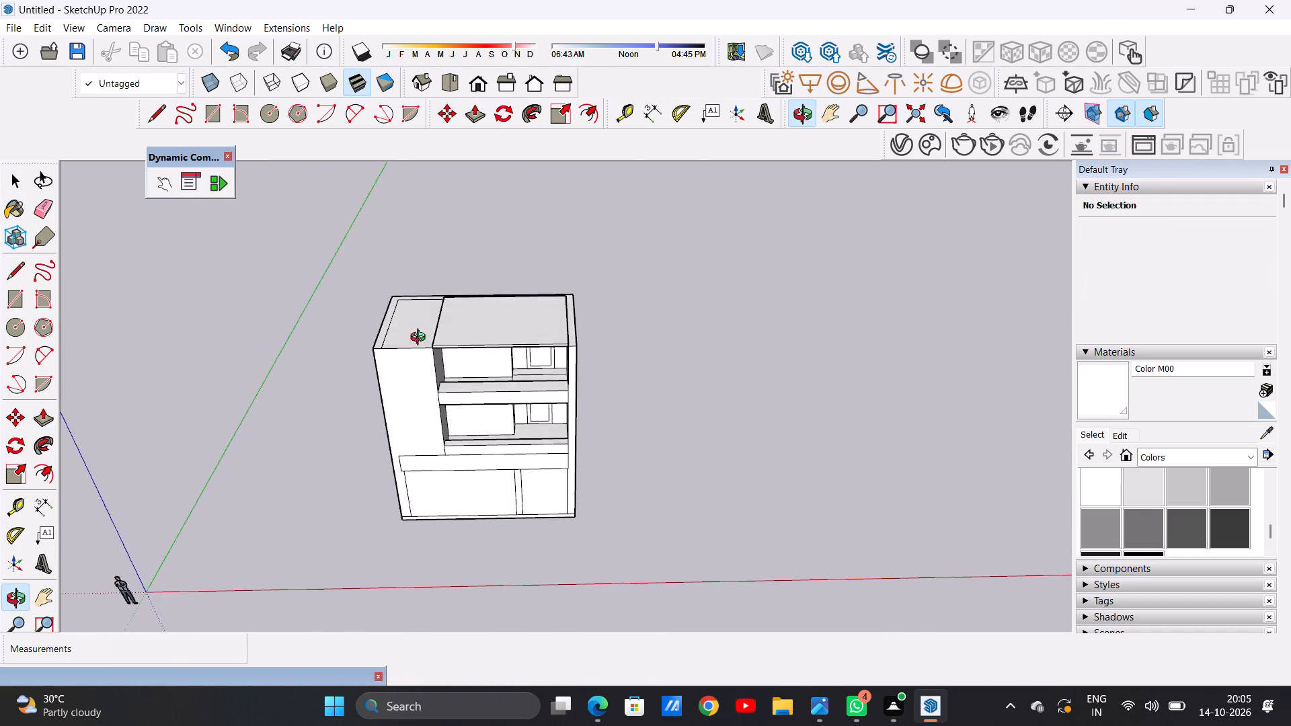
pyautogui.moveTo(421, 339); pyautogui.dragTo(421, 337, button='middle')
pyautogui.scroll(6, 414, 335)
pyautogui.moveTo(405, 344); pyautogui.dragTo(511, 317, button='middle')
pyautogui.scroll(3, 412, 341)
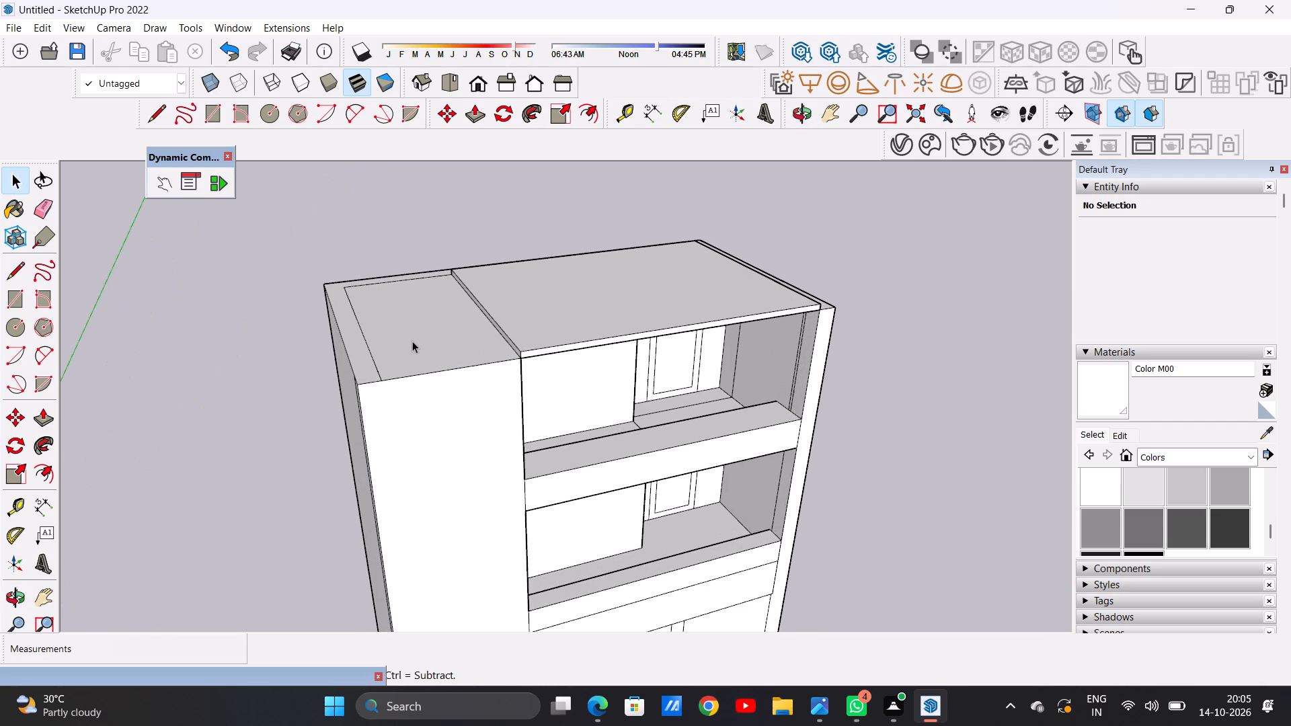
pyautogui.press('p')
pyautogui.scroll(6, 448, 338)
pyautogui.click(475, 344)
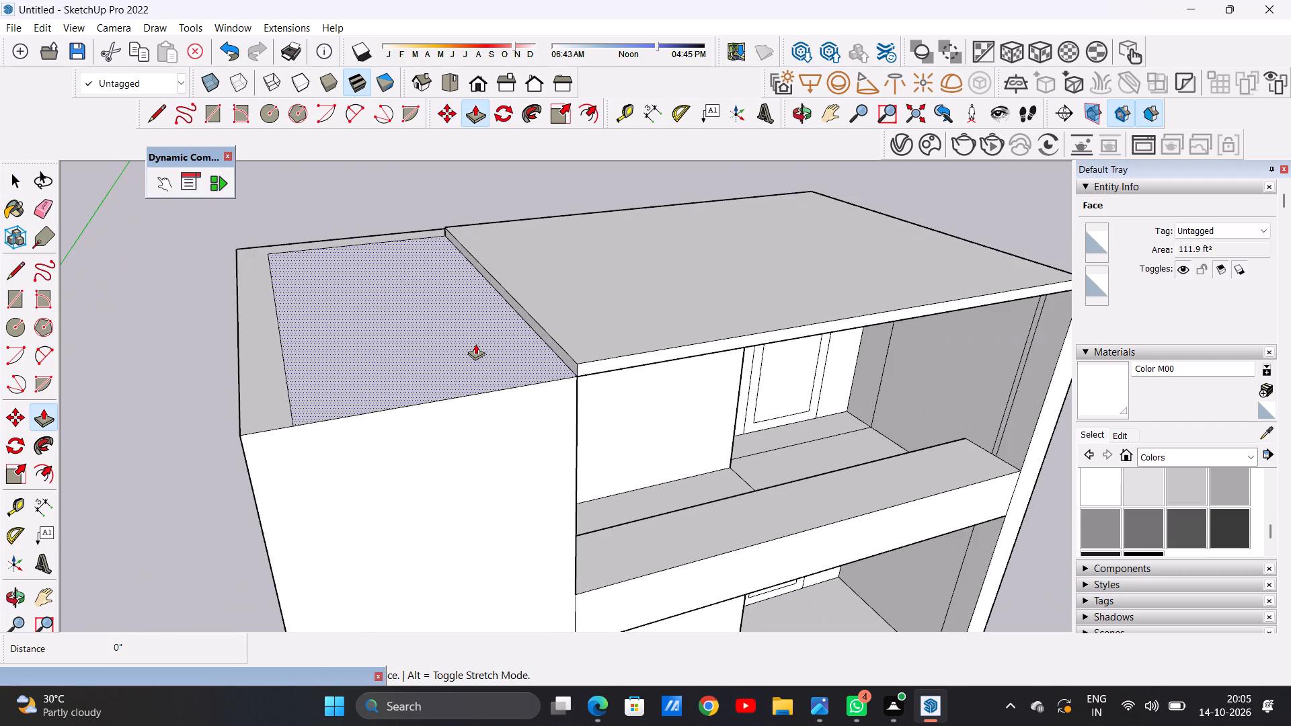
pyautogui.click(576, 359)
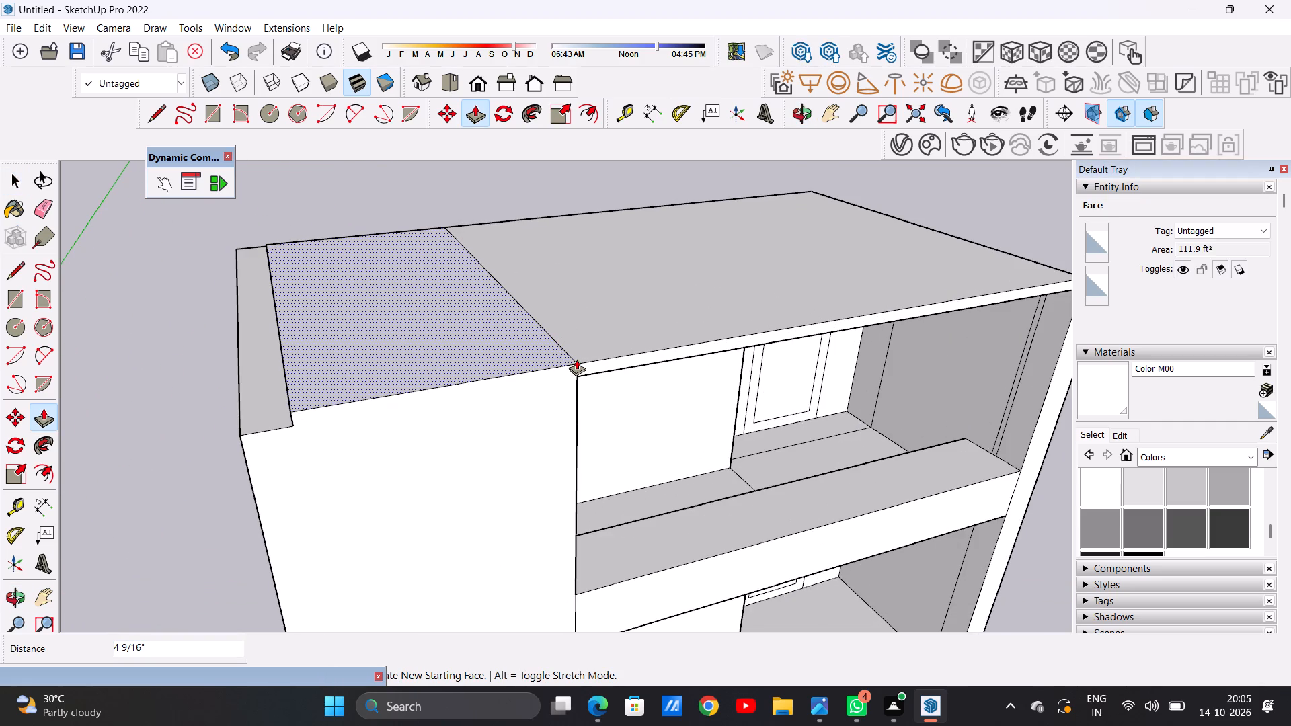
pyautogui.press('space')
# Erase the short vertical edge near the front corner on the raised roof section's outer side face.
pyautogui.scroll(-9, 501, 353)
pyautogui.moveTo(479, 385); pyautogui.dragTo(412, 330, button='middle')
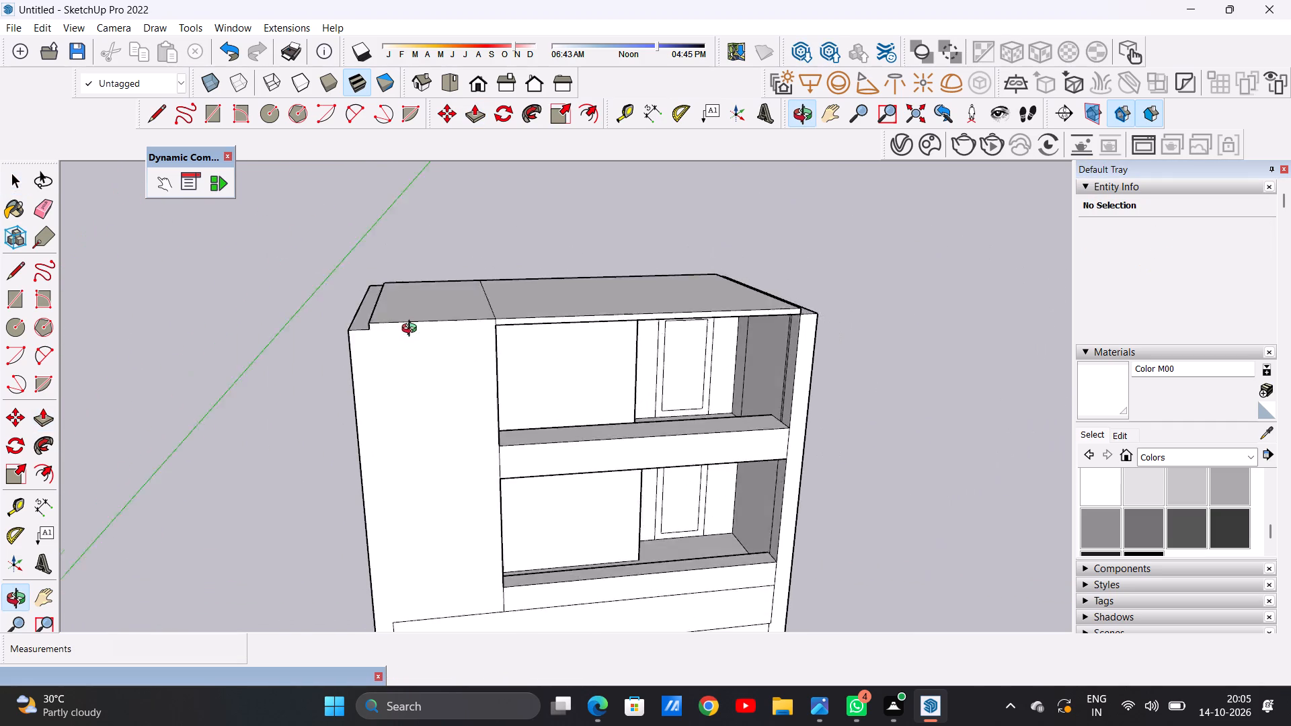
pyautogui.moveTo(412, 330); pyautogui.dragTo(426, 414, button='middle')
pyautogui.scroll(-9, 407, 364)
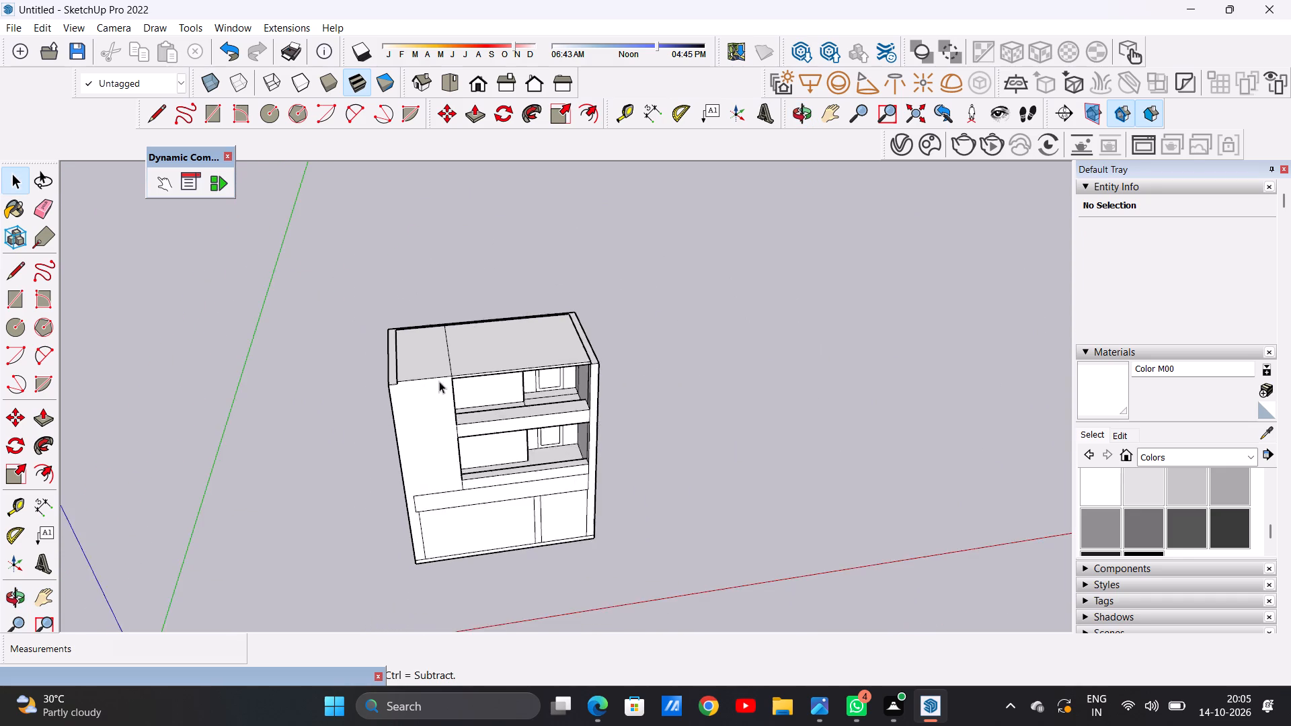
pyautogui.scroll(7, 586, 355)
pyautogui.moveTo(593, 381); pyautogui.dragTo(608, 292, button='middle')
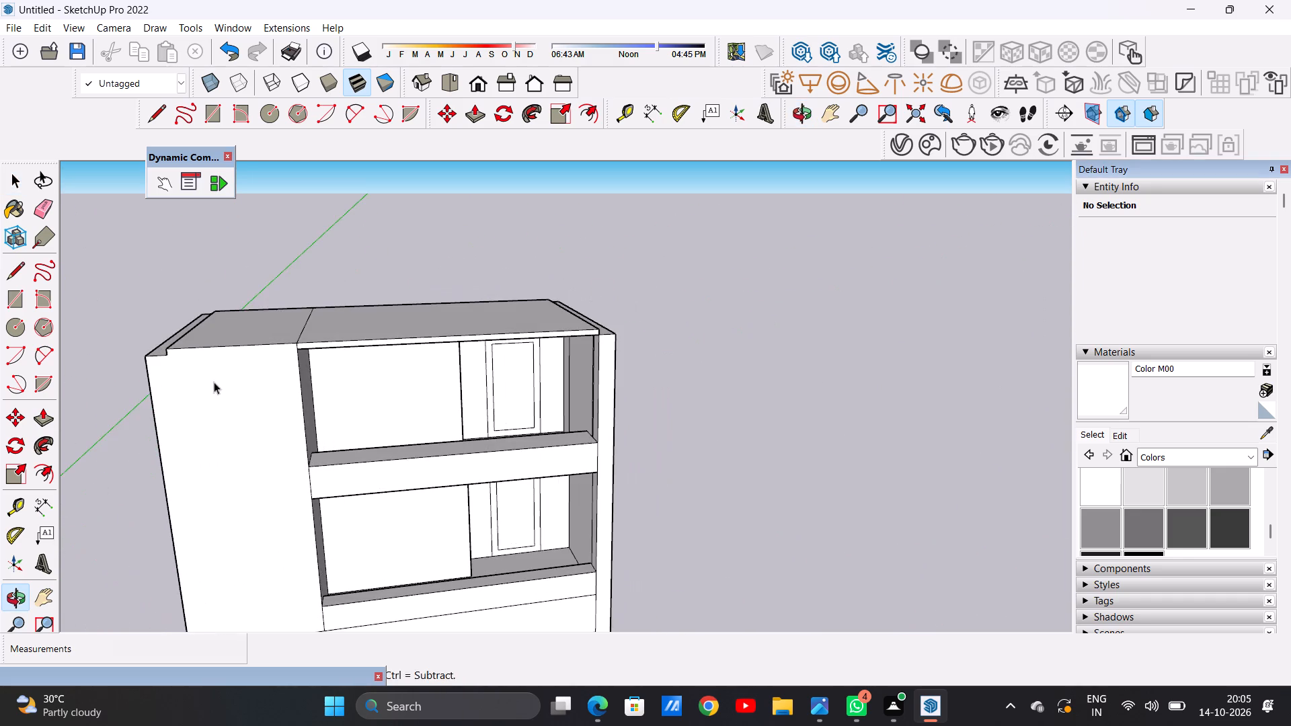
pyautogui.moveTo(214, 382); pyautogui.dragTo(397, 412, button='middle')
pyautogui.scroll(7, 280, 454)
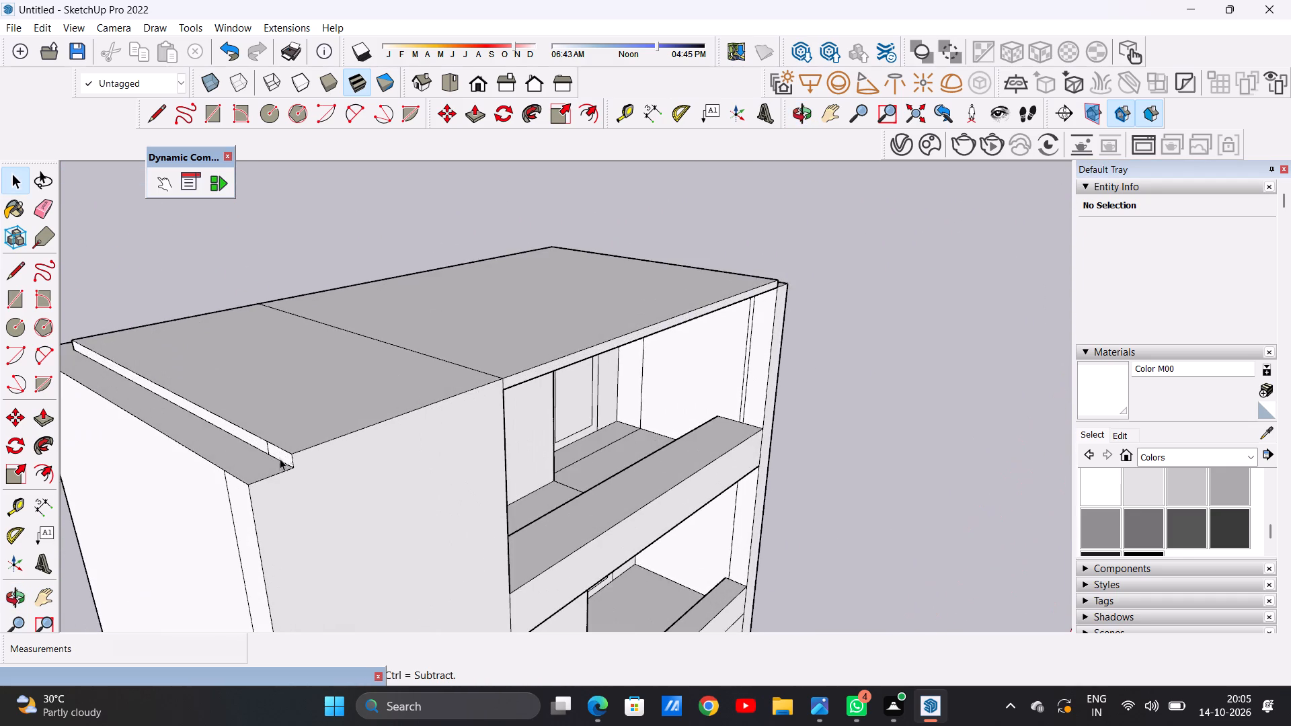
pyautogui.scroll(11, 280, 458)
pyautogui.press('e')
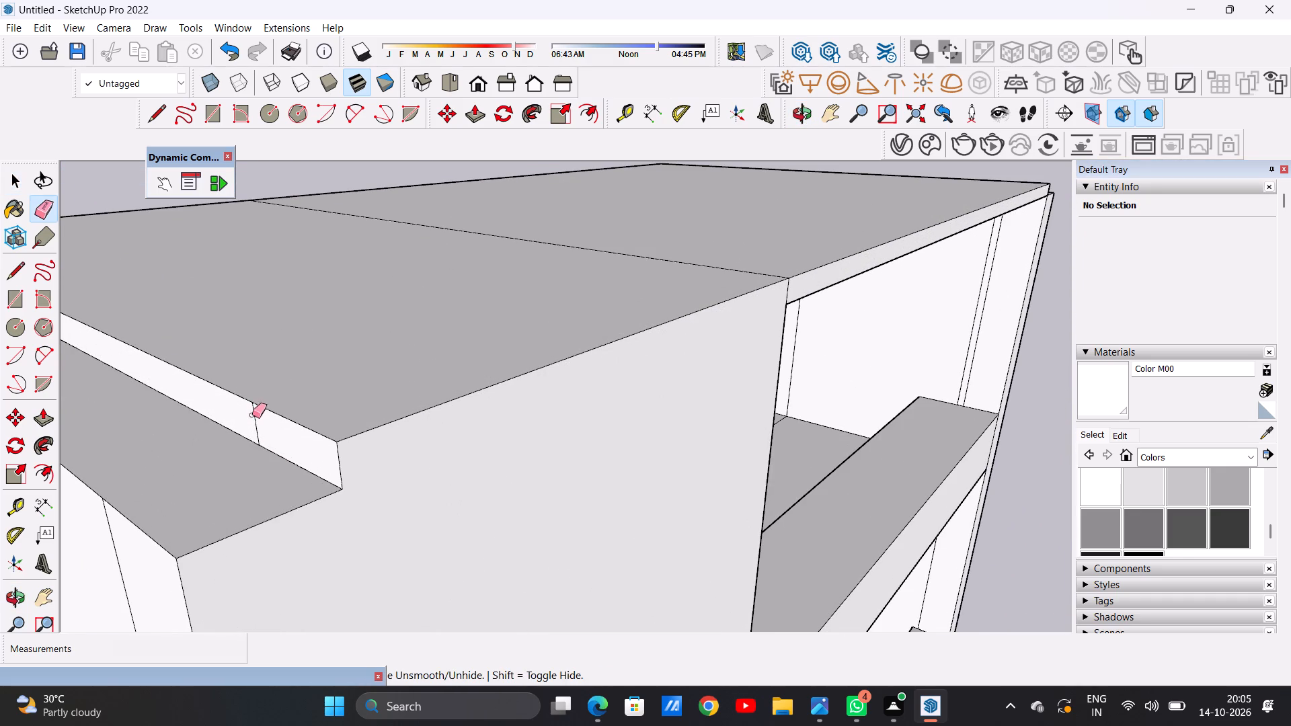
pyautogui.moveTo(252, 415); pyautogui.dragTo(280, 421)
pyautogui.press('space')
# Examine the completed roof top, perimeter wall rim and front facade from above and from the front.
pyautogui.scroll(-14, 370, 395)
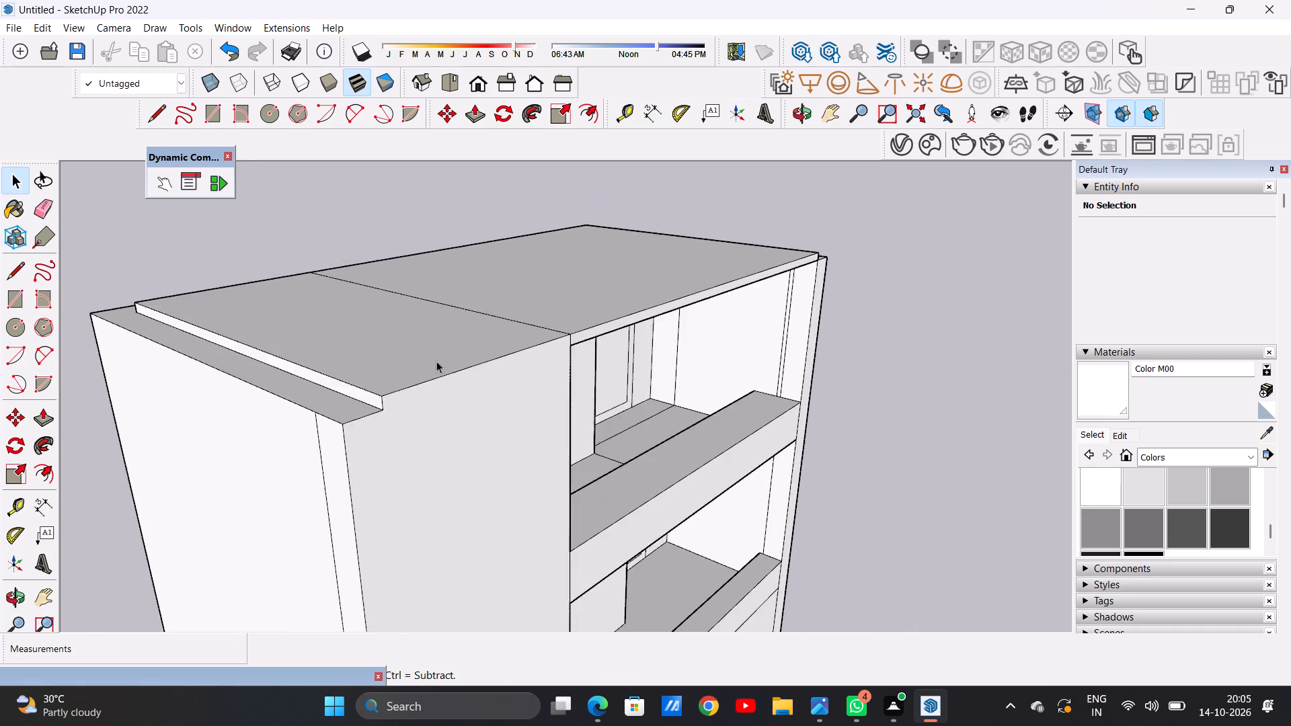
pyautogui.scroll(-6, 436, 361)
pyautogui.moveTo(607, 325); pyautogui.dragTo(239, 439, button='middle')
pyautogui.scroll(5, 301, 335)
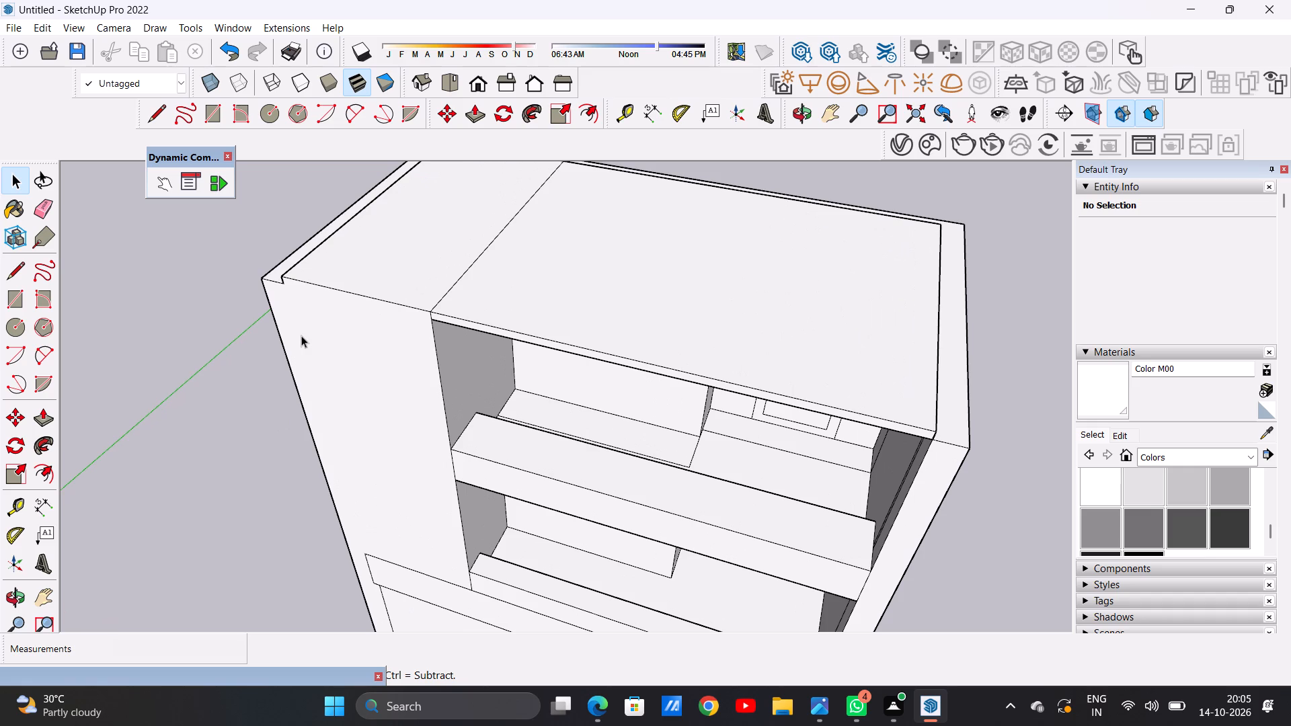
pyautogui.scroll(-5, 440, 272)
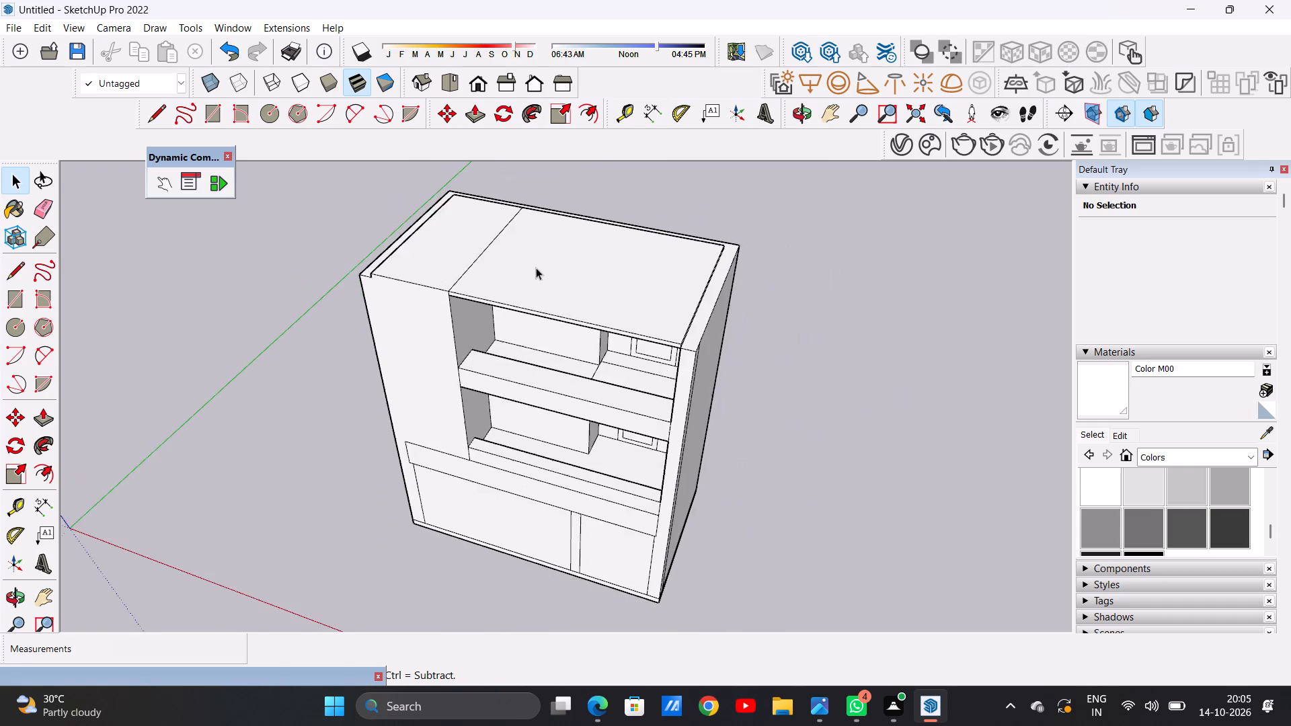
pyautogui.scroll(-6, 536, 268)
pyautogui.moveTo(578, 366); pyautogui.dragTo(602, 269, button='middle')
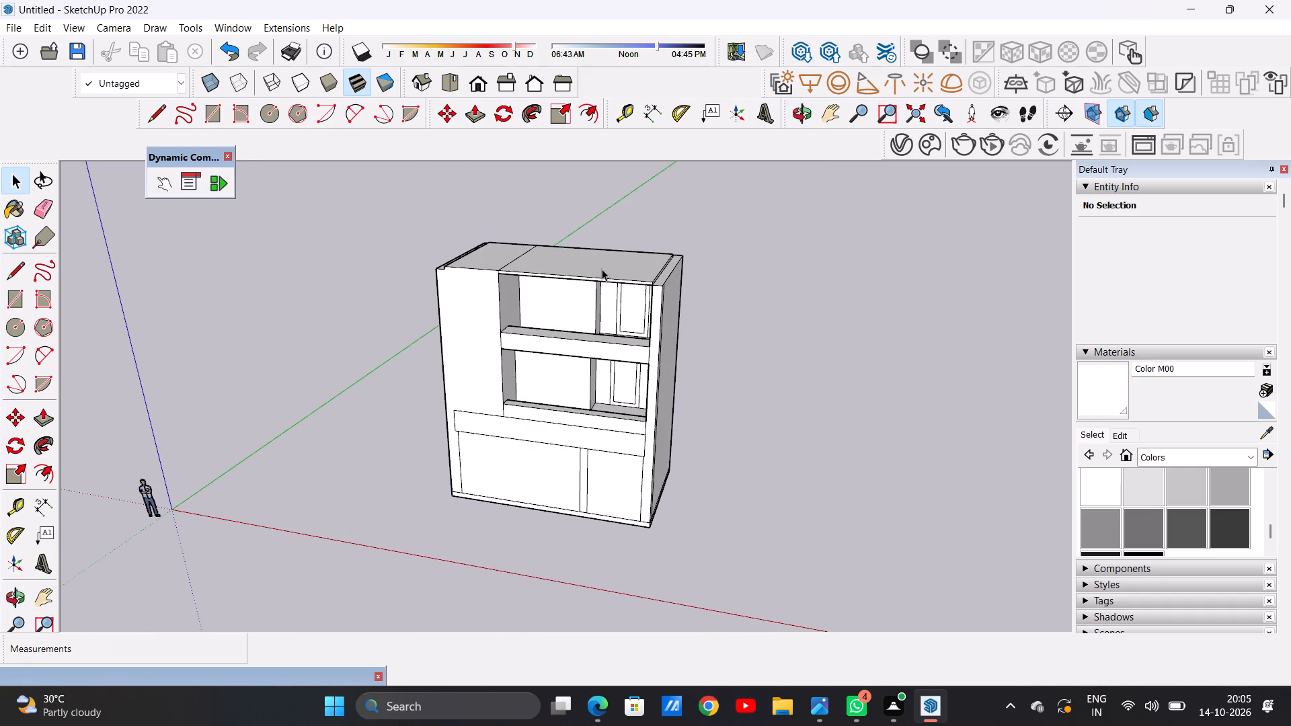
pyautogui.scroll(-4, 559, 423)
pyautogui.moveTo(523, 338); pyautogui.dragTo(558, 405, button='middle')
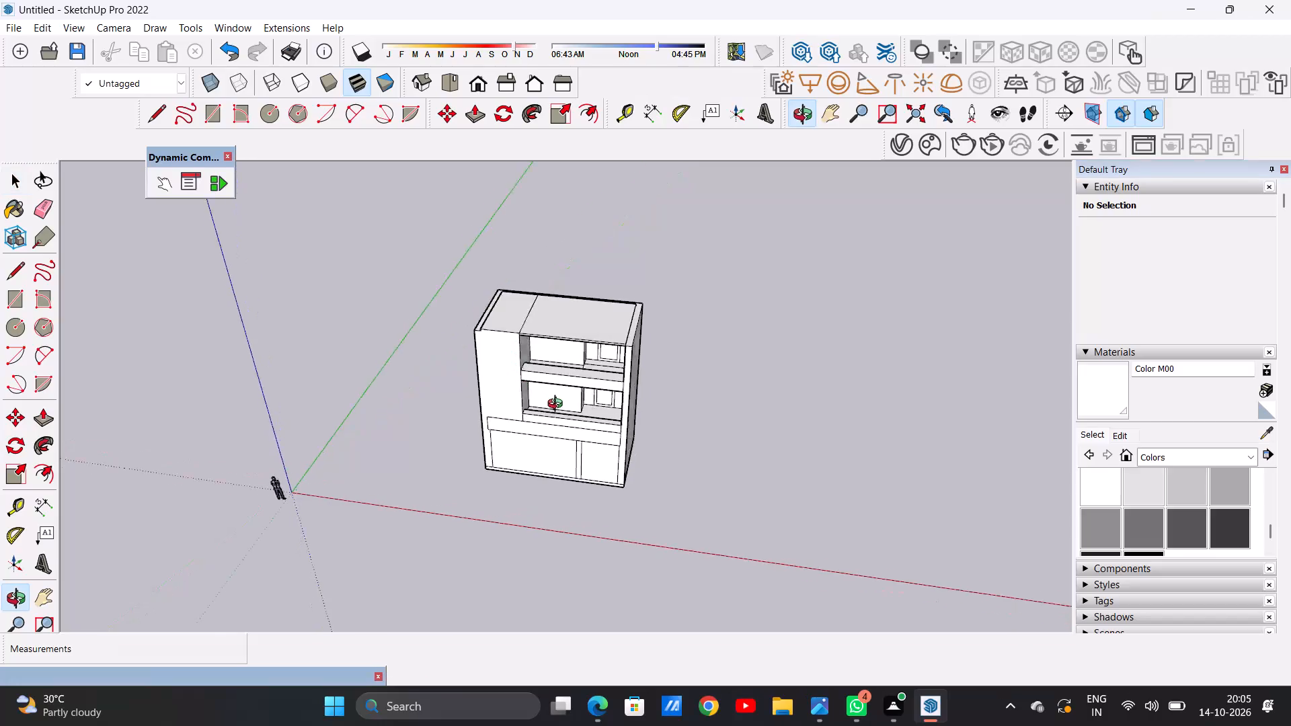
pyautogui.moveTo(558, 405); pyautogui.dragTo(553, 436, button='middle')
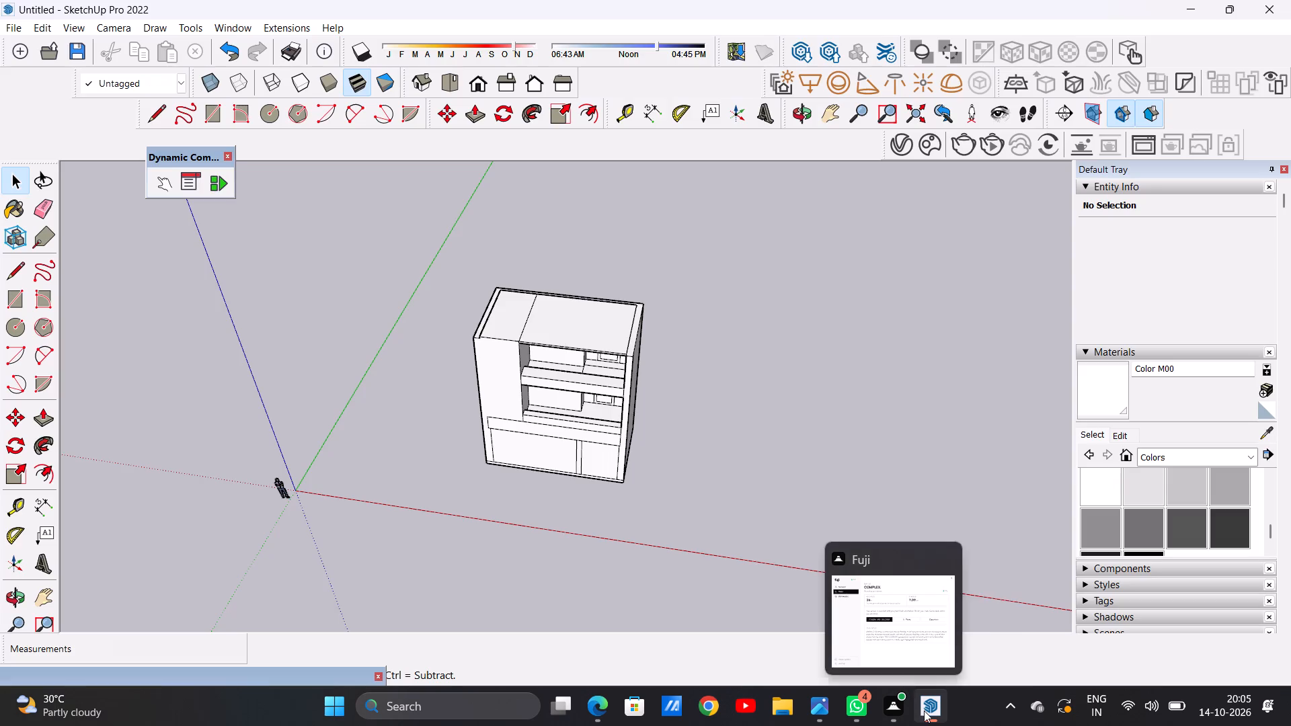
pyautogui.click(886, 633)
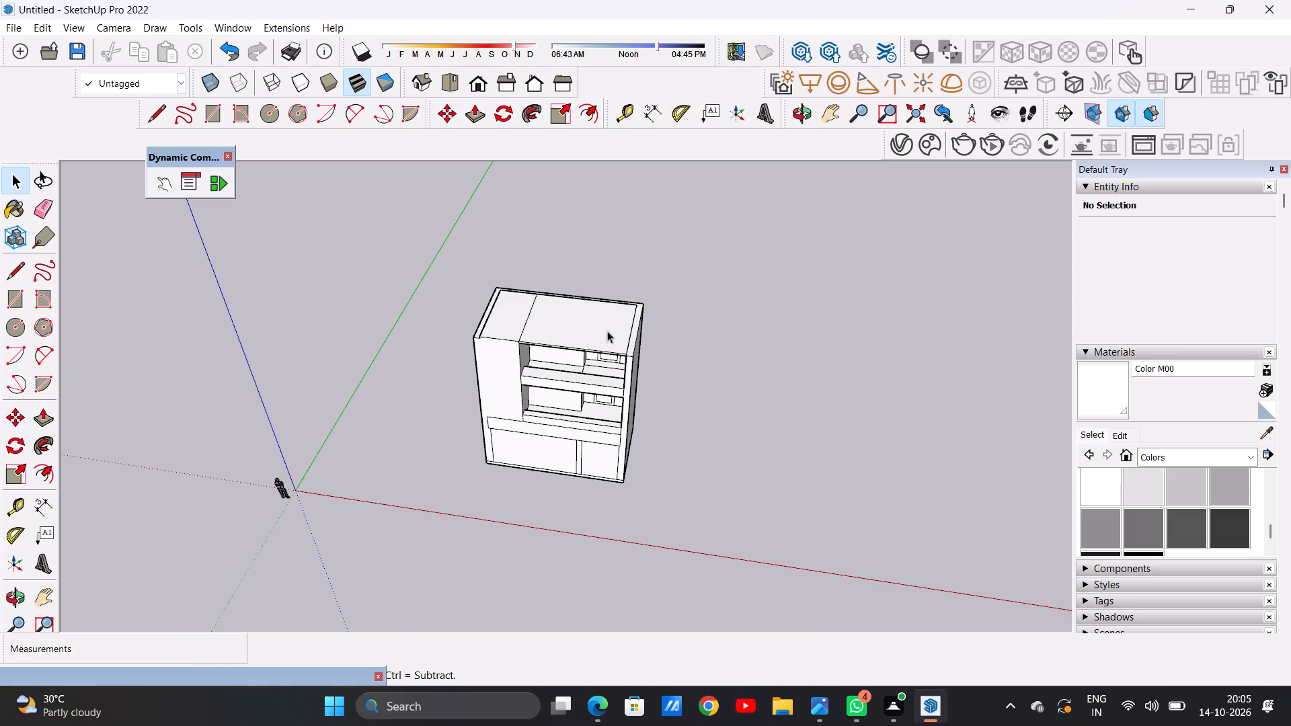
pyautogui.scroll(2, 457, 294)
pyautogui.scroll(-1, 459, 294)
pyautogui.scroll(5, 464, 294)
pyautogui.scroll(5, 533, 315)
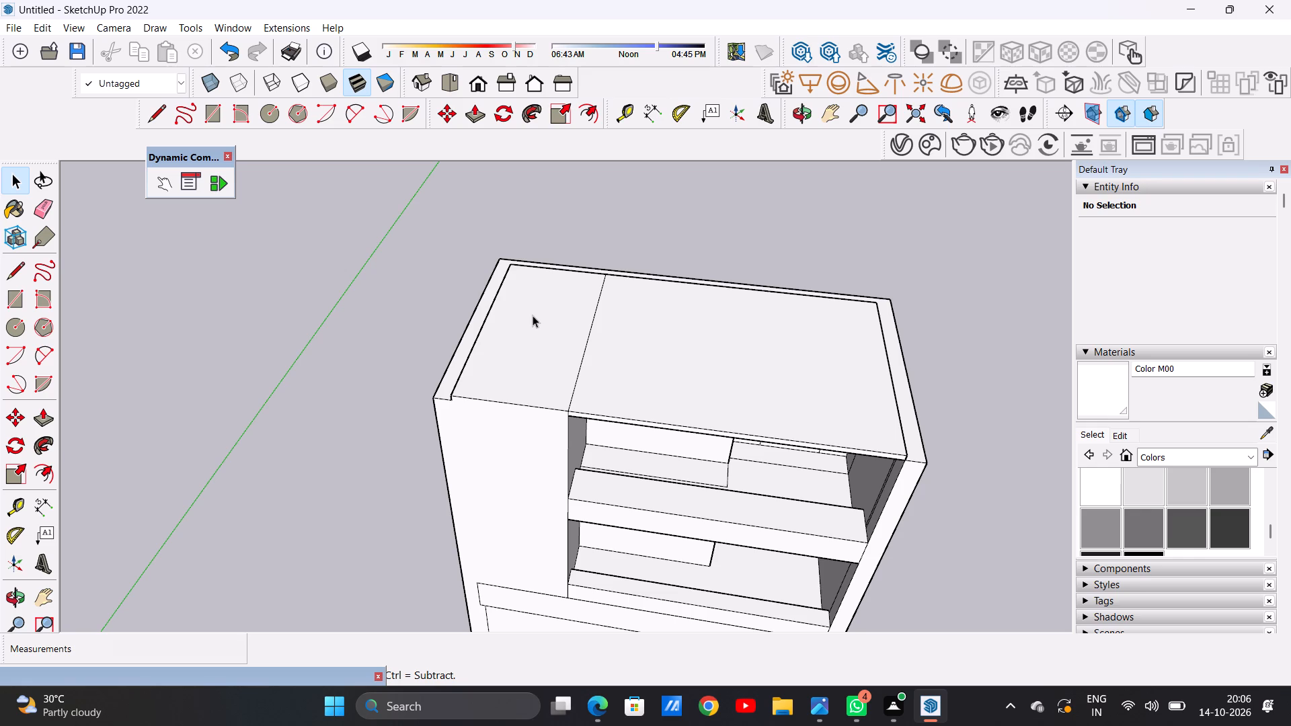
pyautogui.scroll(-15, 420, 352)
pyautogui.scroll(-6, 470, 356)
pyautogui.moveTo(488, 418); pyautogui.dragTo(518, 292, button='middle')
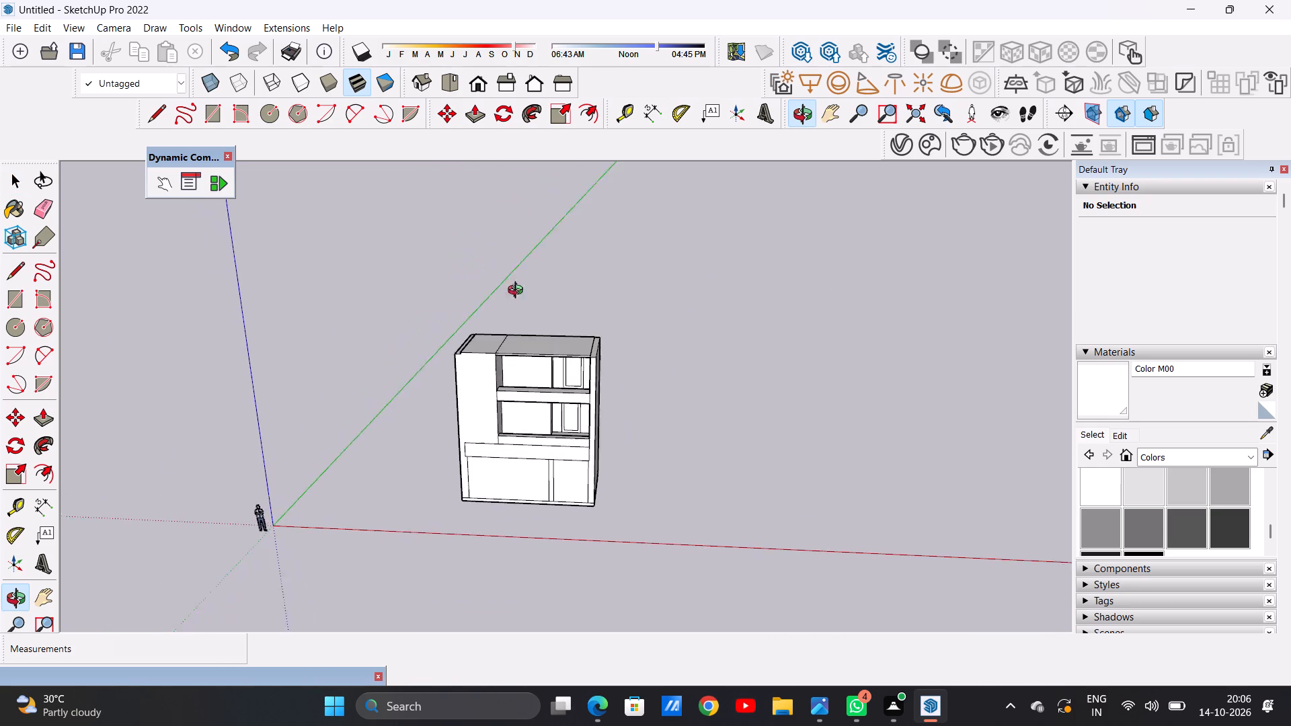
pyautogui.moveTo(518, 292); pyautogui.dragTo(520, 284, button='middle')
# Push/Pull the U-shaped top face of the side and rear walls up 4 9/16" to the roof slab's level.
pyautogui.scroll(7, 502, 358)
pyautogui.moveTo(490, 331); pyautogui.dragTo(502, 475, button='middle')
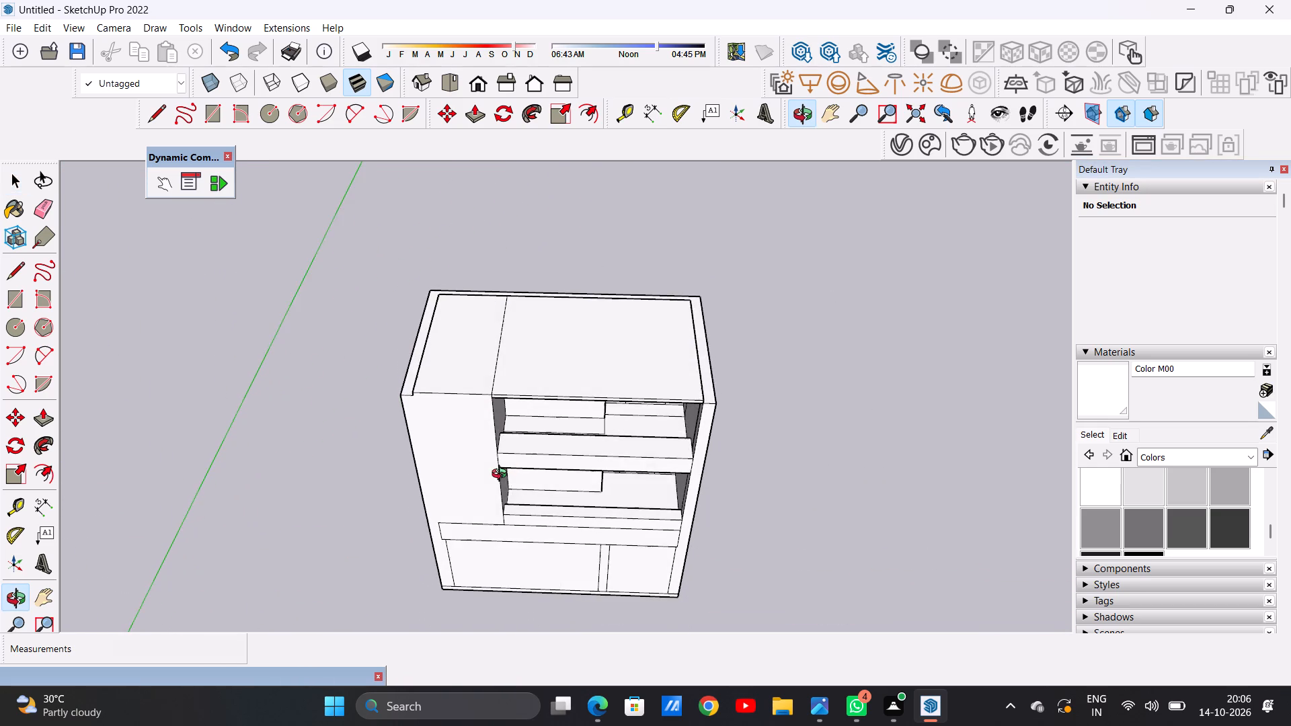
pyautogui.moveTo(502, 475); pyautogui.dragTo(478, 493, button='middle')
pyautogui.scroll(6, 492, 397)
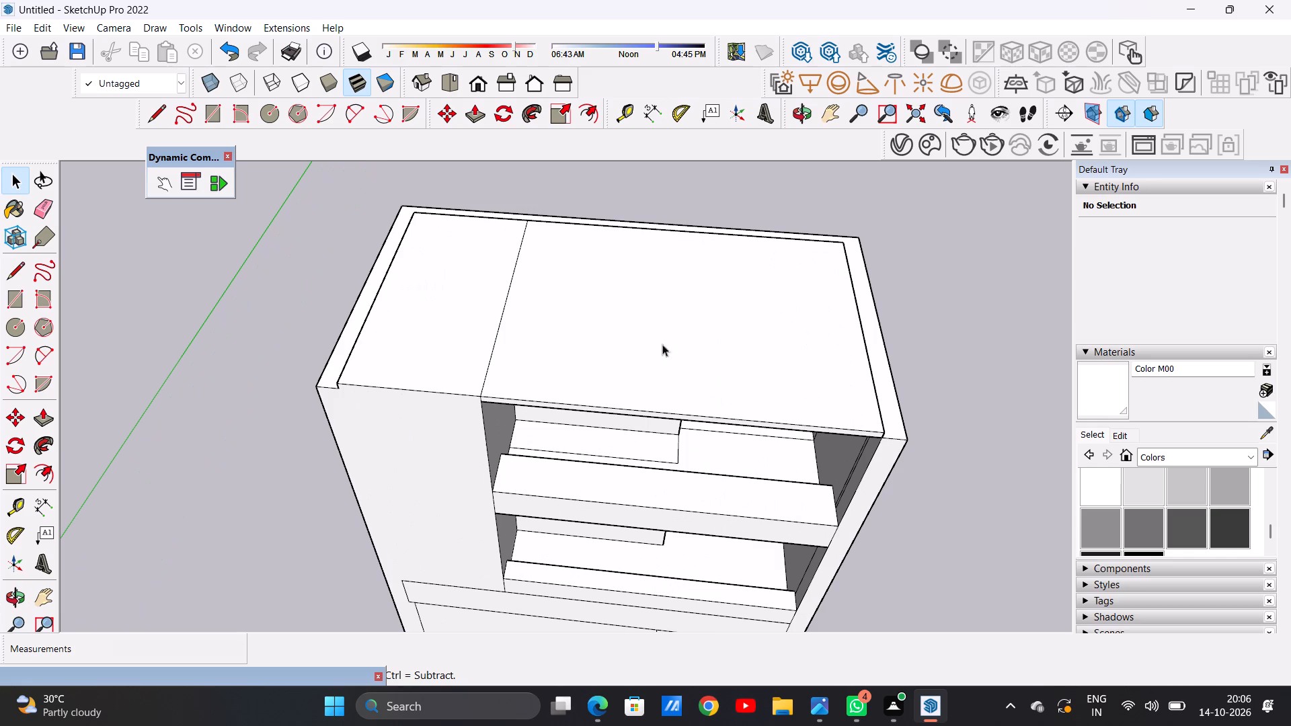
pyautogui.press('p')
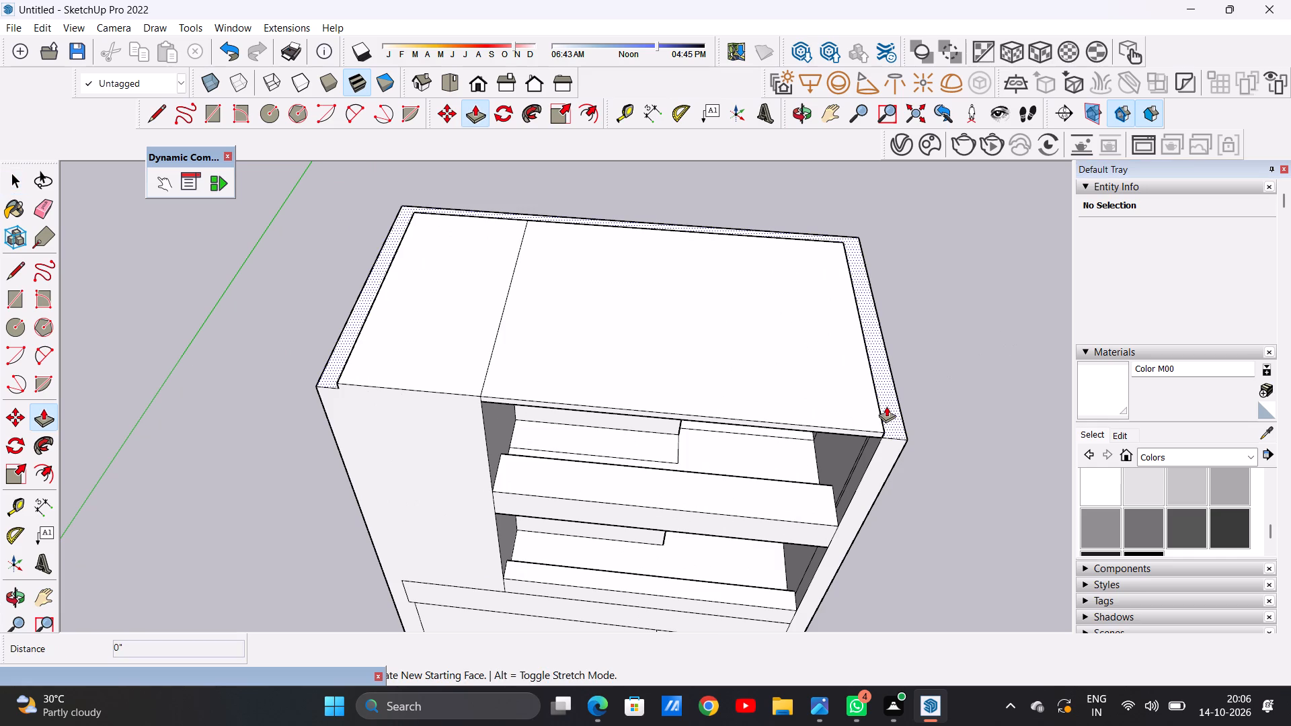
pyautogui.click(886, 406)
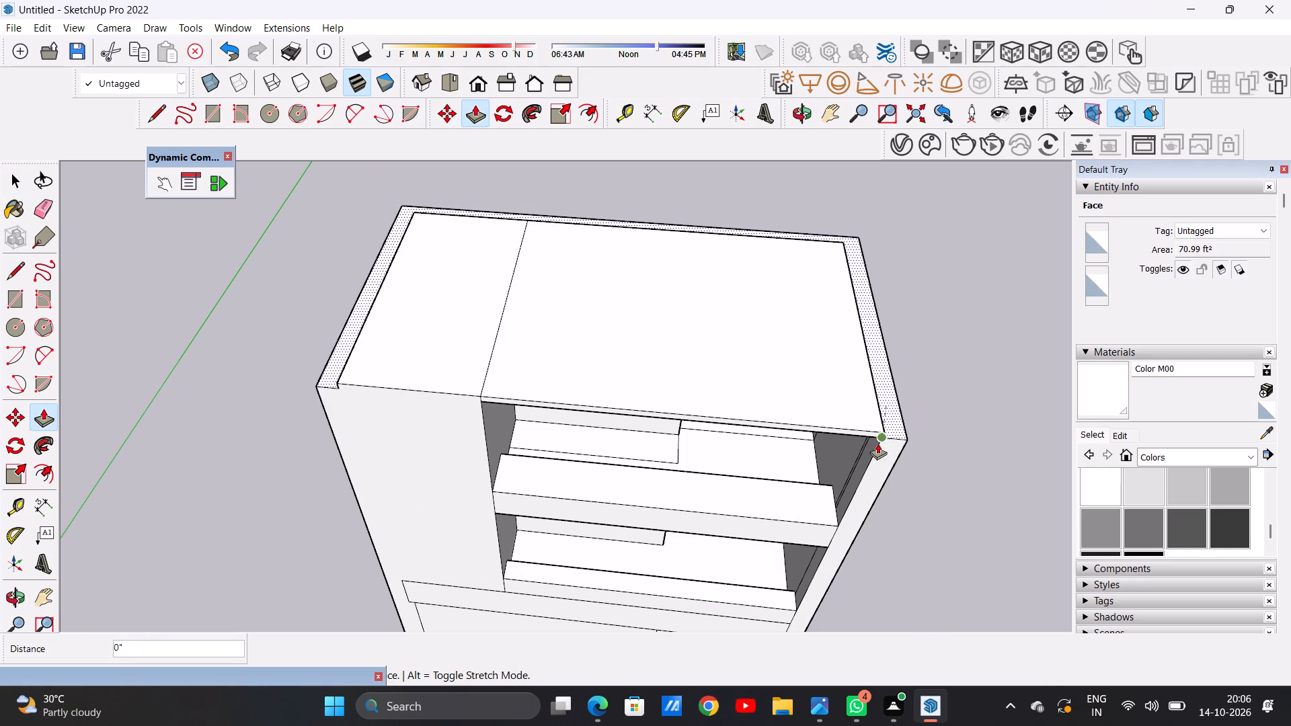
pyautogui.click(869, 409)
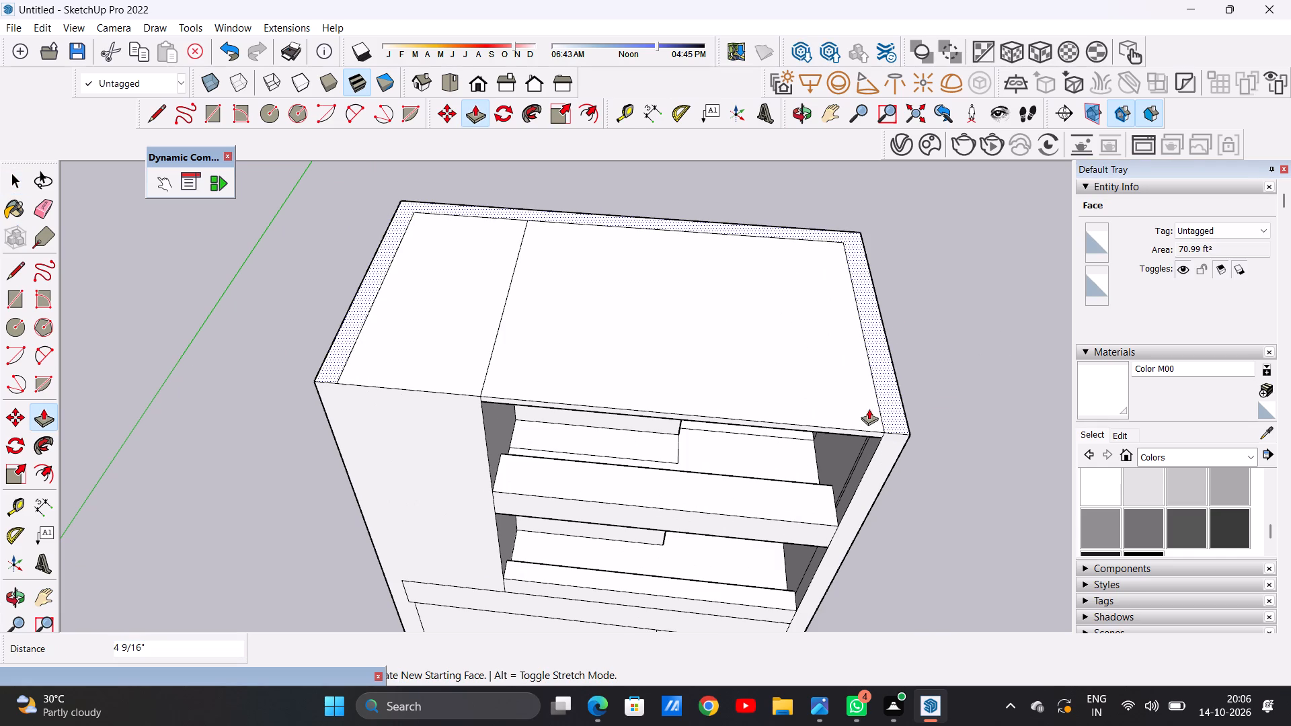
# Push/Pull the U-shaped top face of the side and rear walls up 10' above the roof slab.
pyautogui.click(894, 400)
pyautogui.scroll(-7, 882, 345)
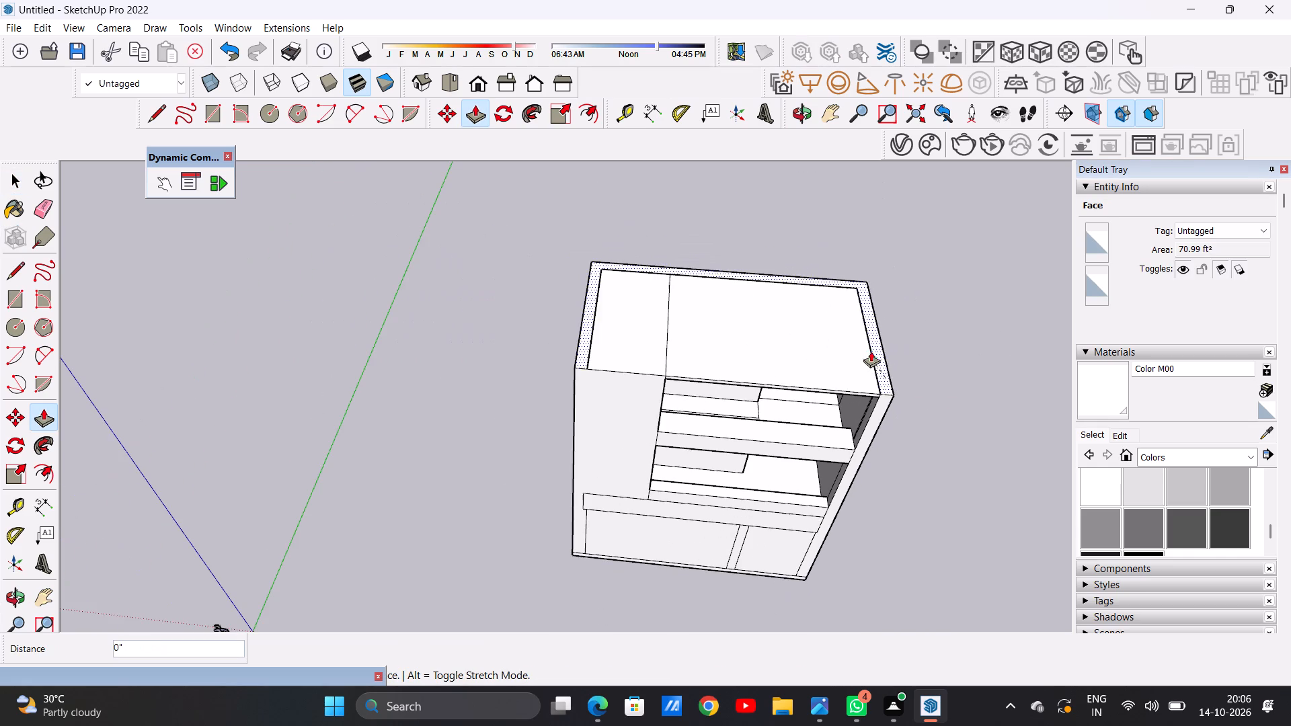
pyautogui.scroll(-10, 652, 301)
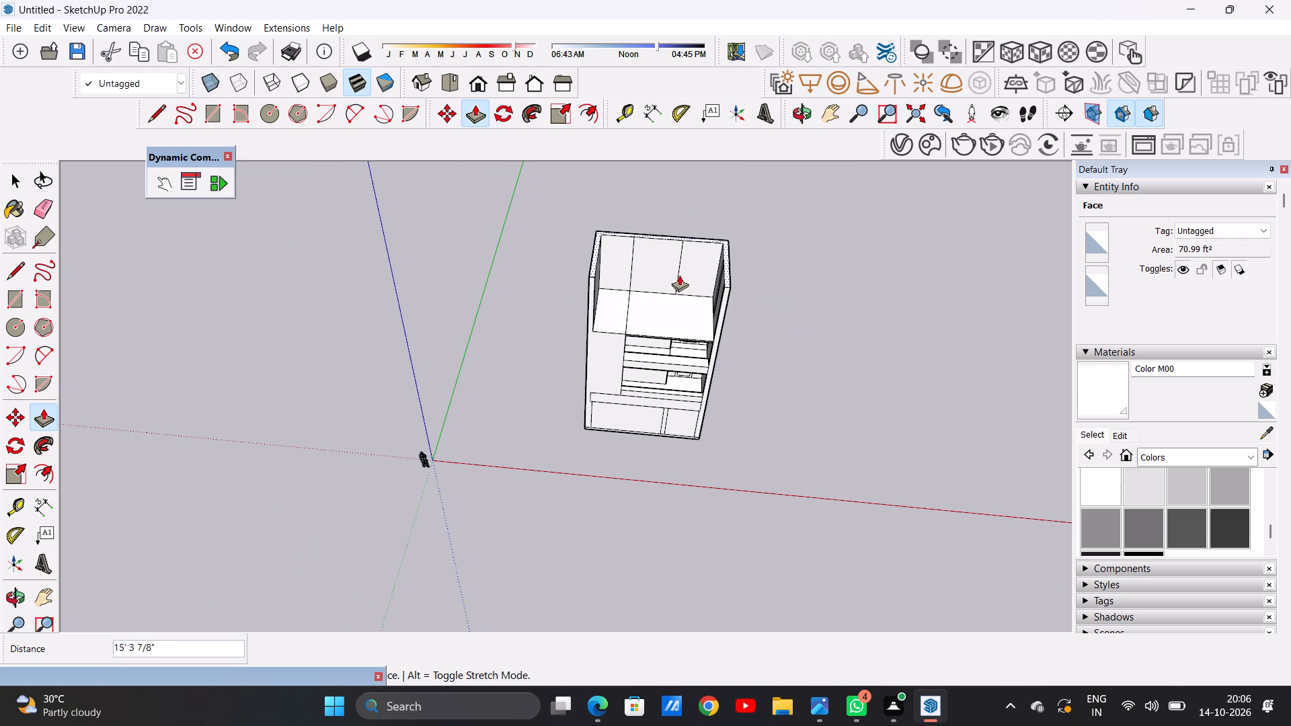
pyautogui.moveTo(688, 275); pyautogui.dragTo(685, 215, button='middle')
pyautogui.scroll(6, 716, 243)
pyautogui.moveTo(717, 259); pyautogui.dragTo(713, 236, button='middle')
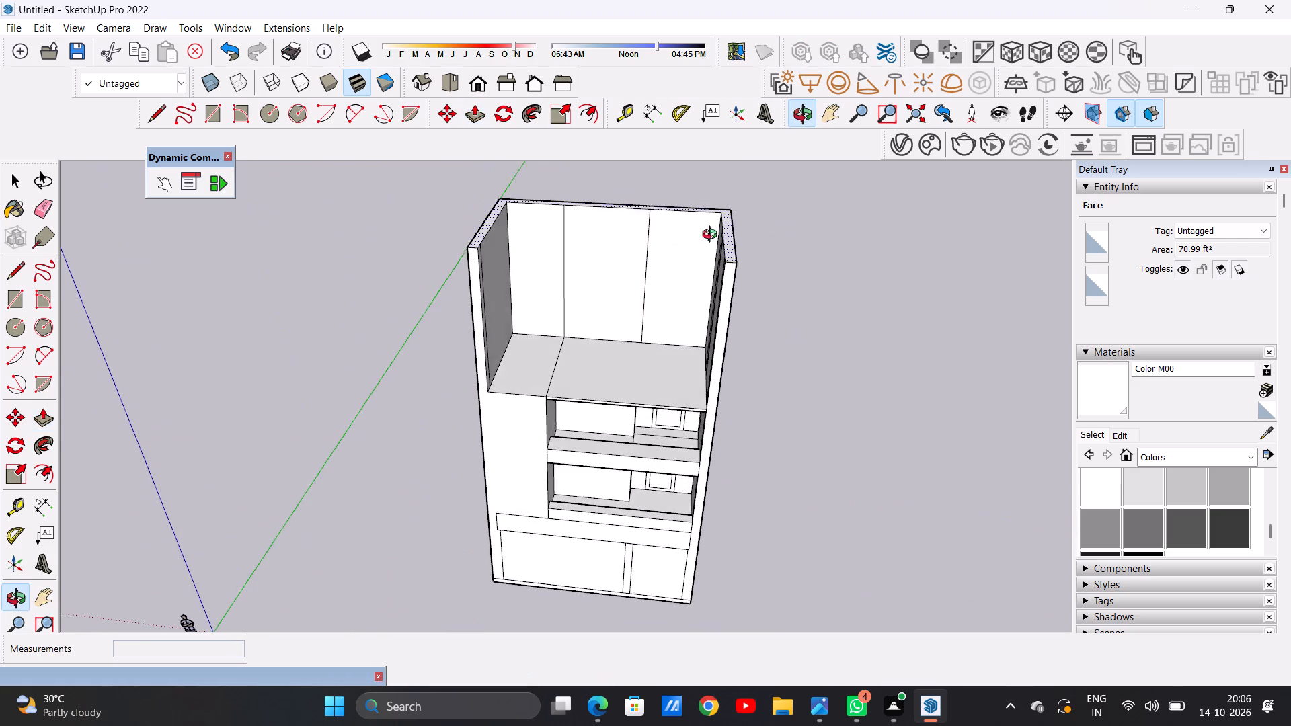
pyautogui.moveTo(713, 236); pyautogui.dragTo(720, 222, button='middle')
pyautogui.write("10'")
pyautogui.press('Return')
pyautogui.press('space')
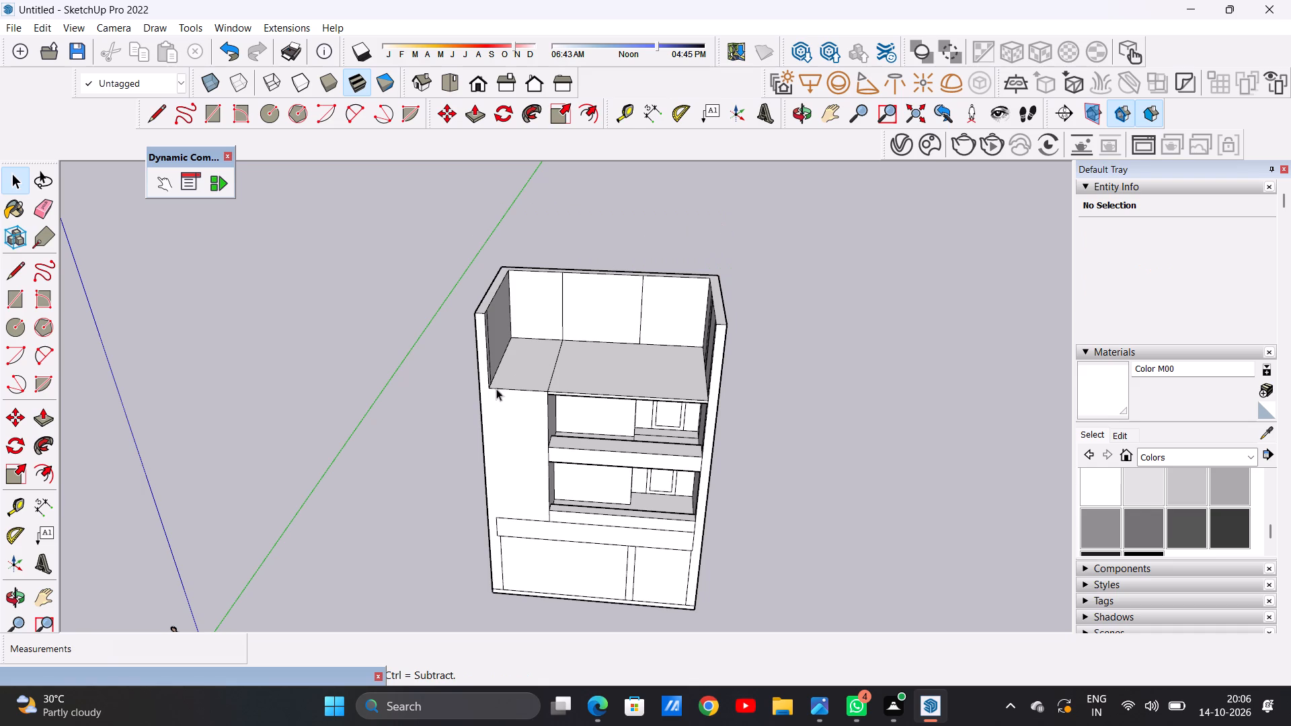
pyautogui.scroll(7, 495, 389)
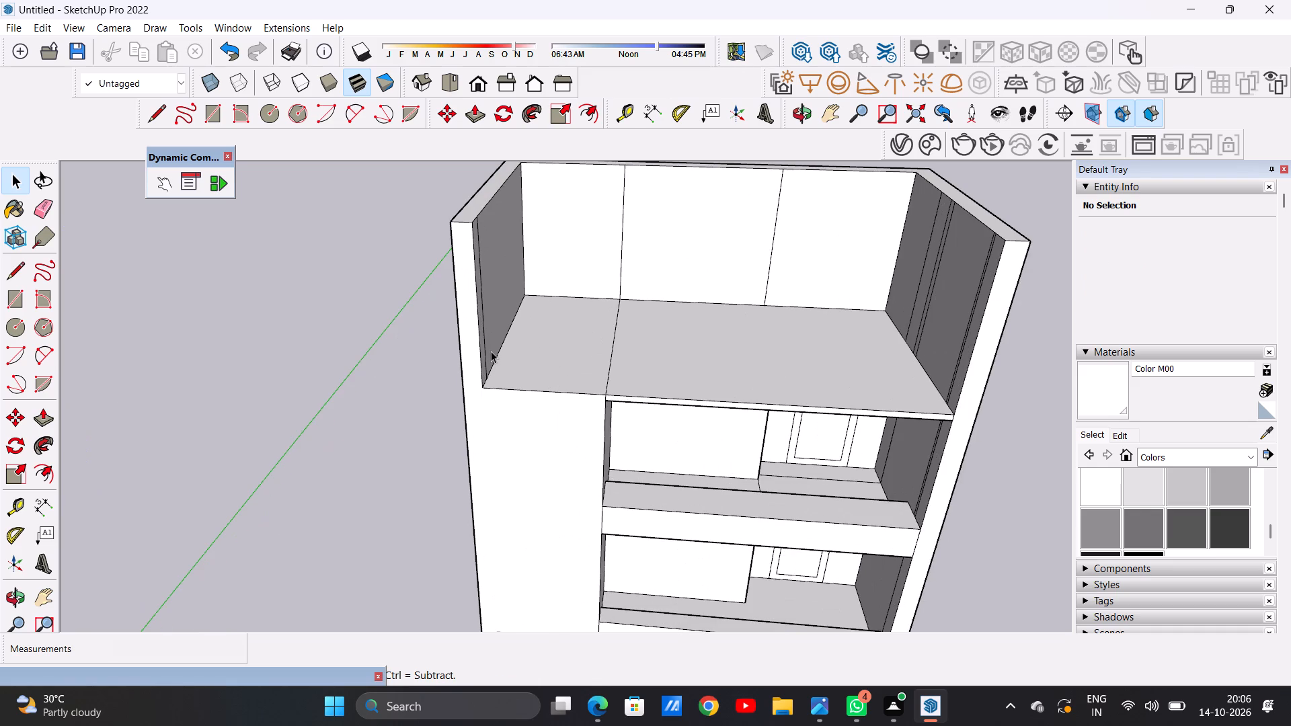
# Erase the vertical edge near the front corner on the inner face of the top storey's side wall, beside the narrow slab section.
pyautogui.press('e')
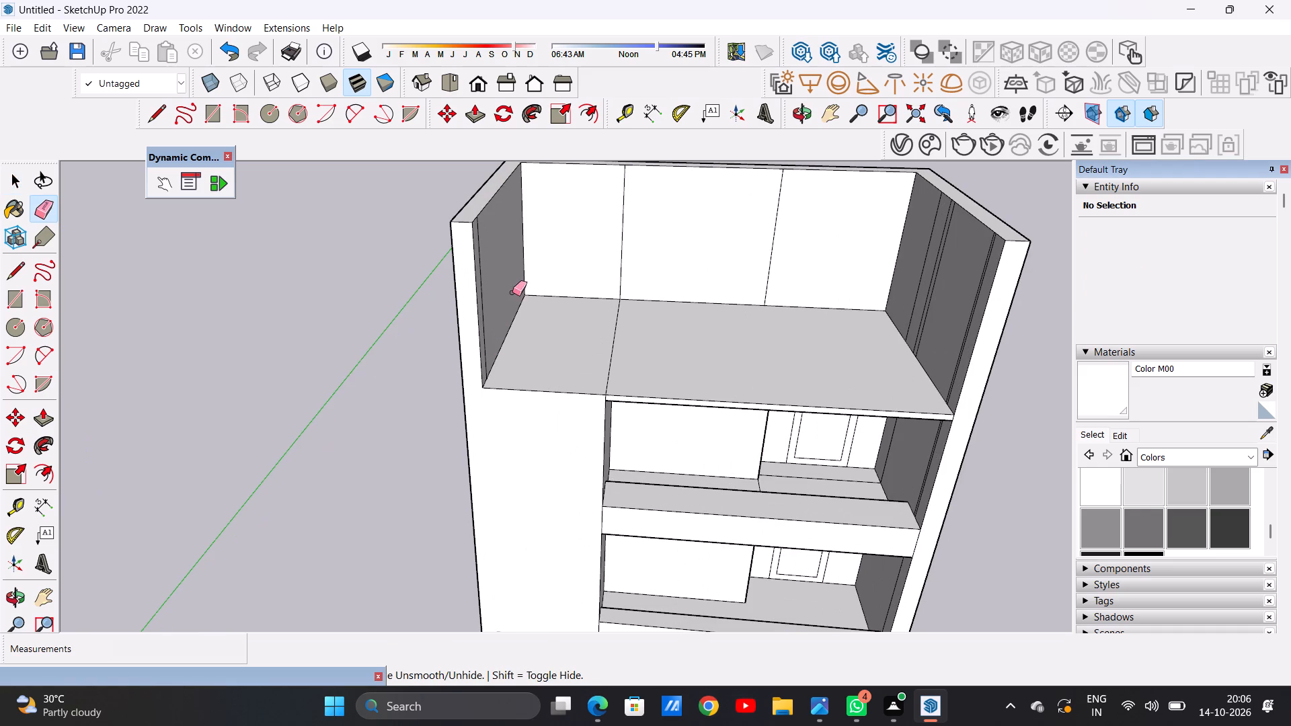
pyautogui.moveTo(401, 352); pyautogui.dragTo(290, 368, button='middle')
pyautogui.scroll(4, 461, 310)
pyautogui.click(454, 305)
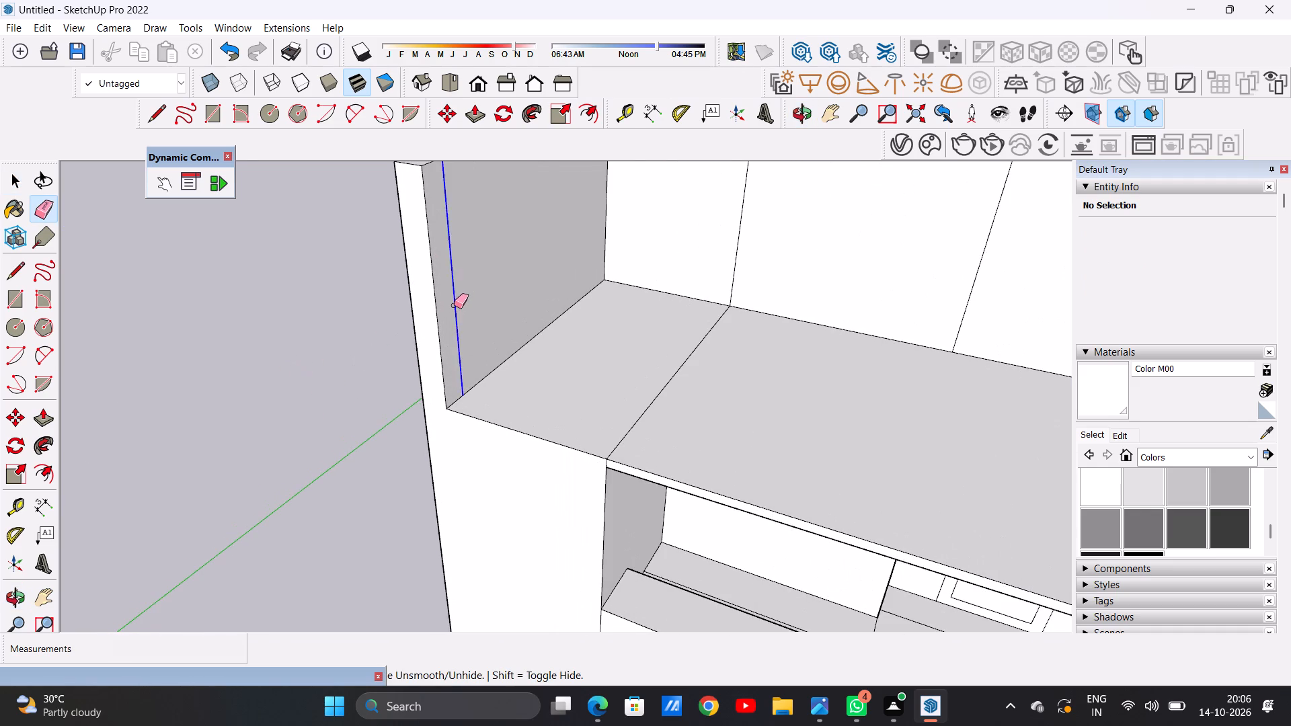
pyautogui.press('space')
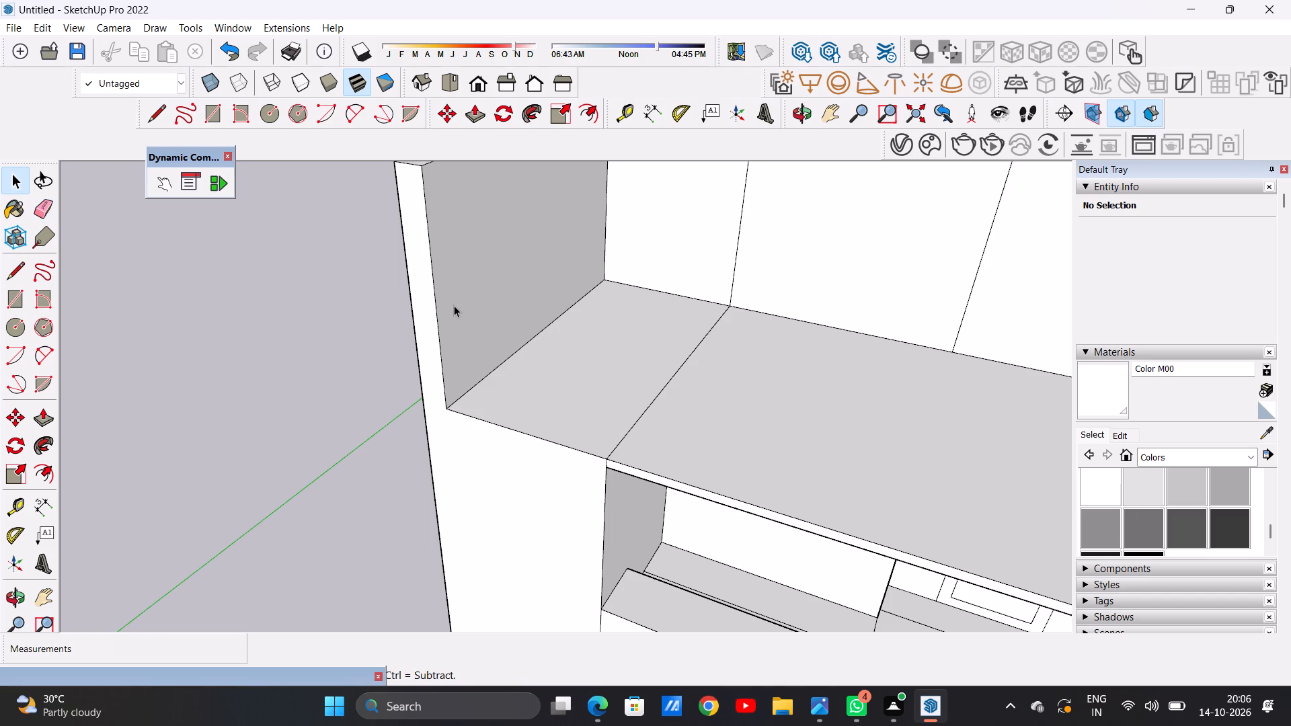
# Push/Pull the narrow section of the roof slab up 10' to the top of the surrounding walls.
pyautogui.scroll(-18, 497, 385)
pyautogui.moveTo(463, 425); pyautogui.dragTo(578, 399, button='middle')
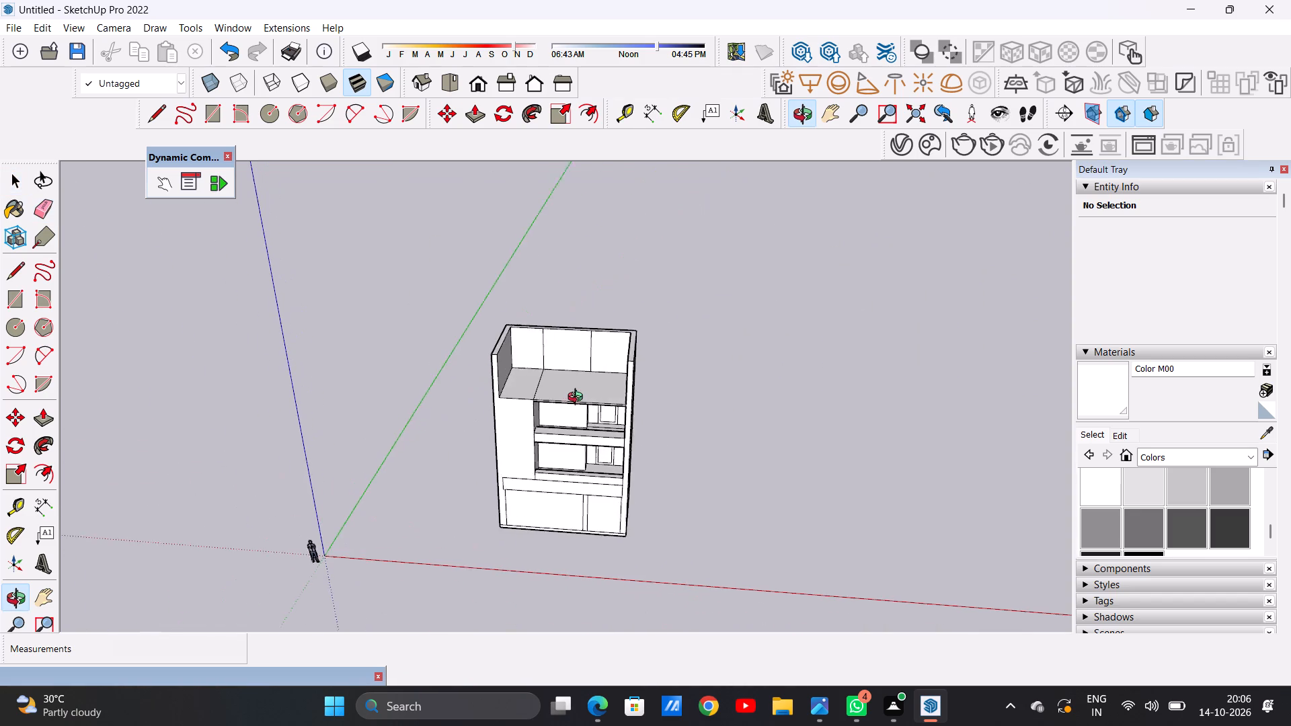
pyautogui.moveTo(578, 399); pyautogui.dragTo(583, 417, button='middle')
pyautogui.scroll(7, 525, 372)
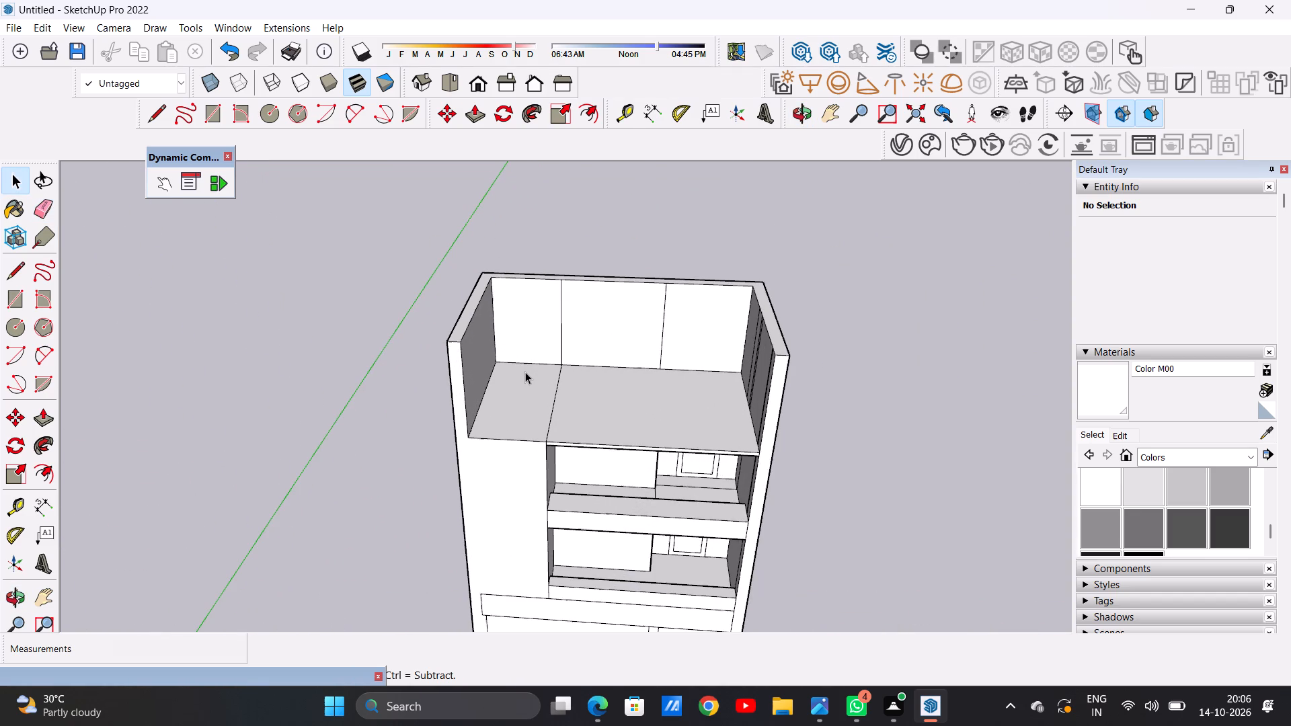
pyautogui.press('p')
pyautogui.click(532, 401)
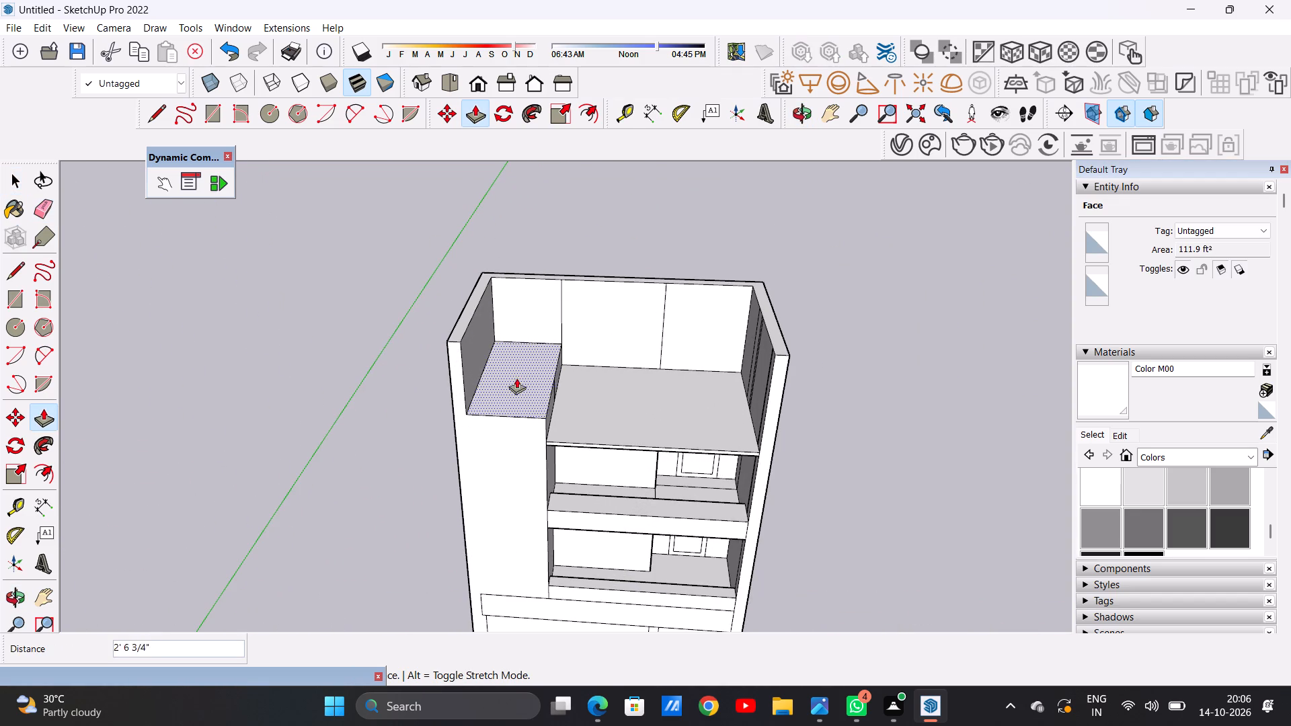
pyautogui.click(459, 342)
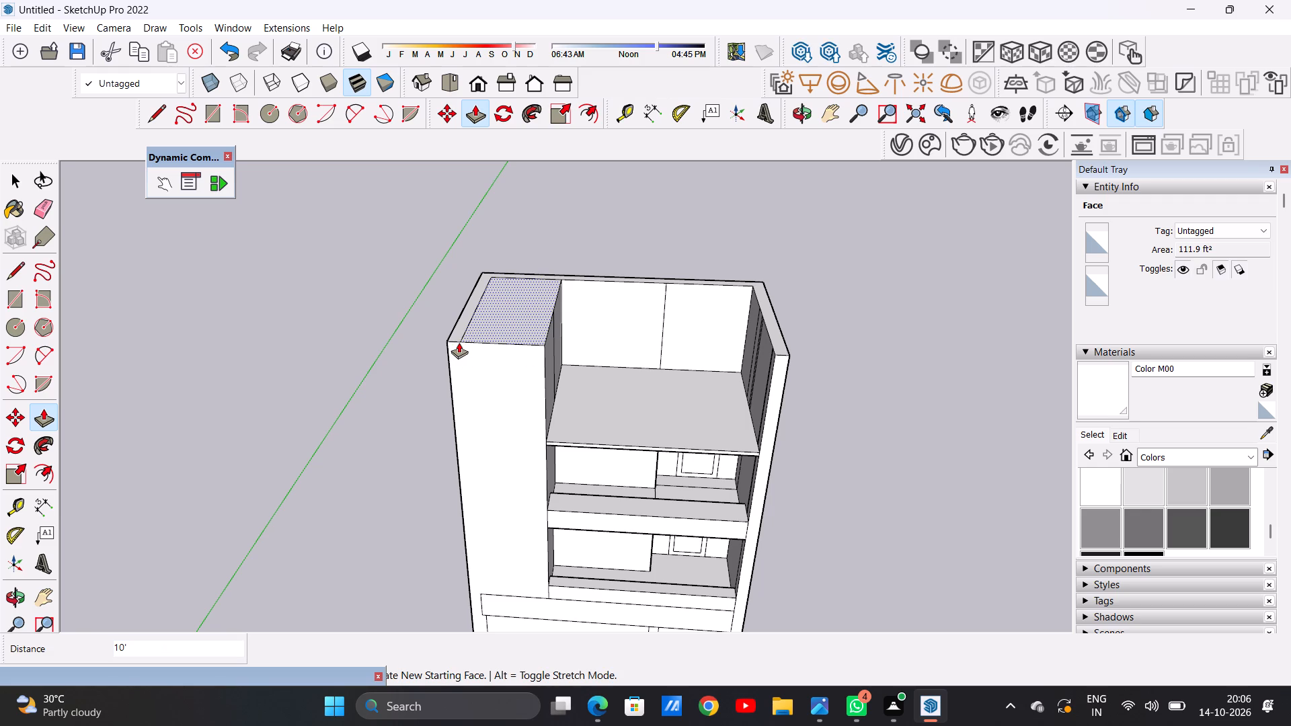
pyautogui.press('space')
# Erase the side and rear edges separating the raised narrow block's top face from the wall rim, including the leftover front segment.
pyautogui.scroll(-7, 522, 376)
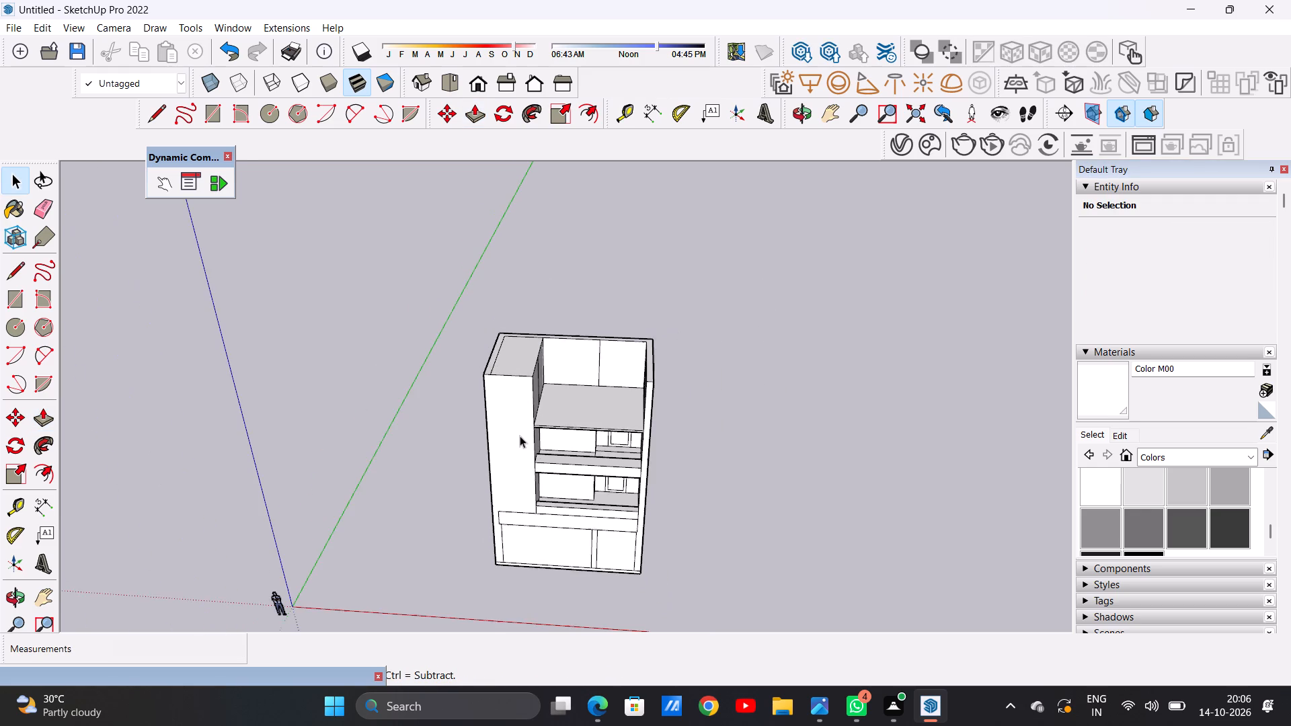
pyautogui.moveTo(516, 477); pyautogui.dragTo(523, 427, button='middle')
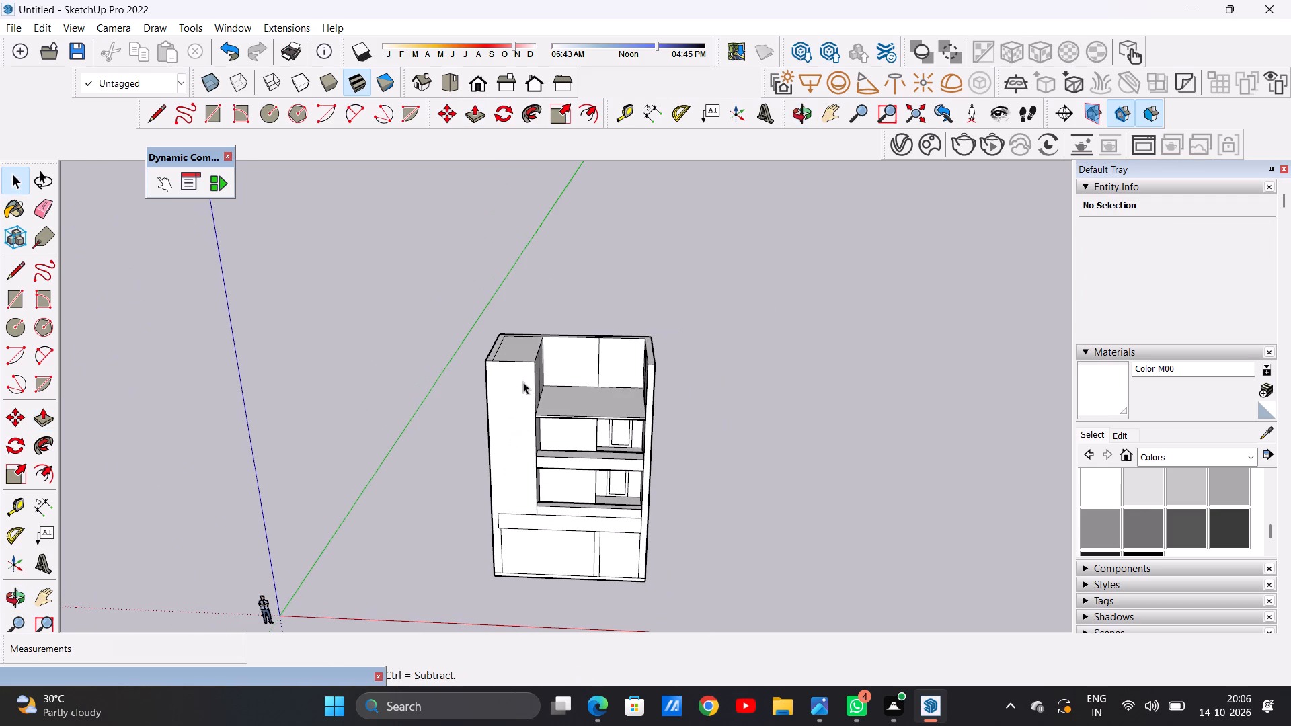
pyautogui.moveTo(523, 382); pyautogui.dragTo(509, 483, button='middle')
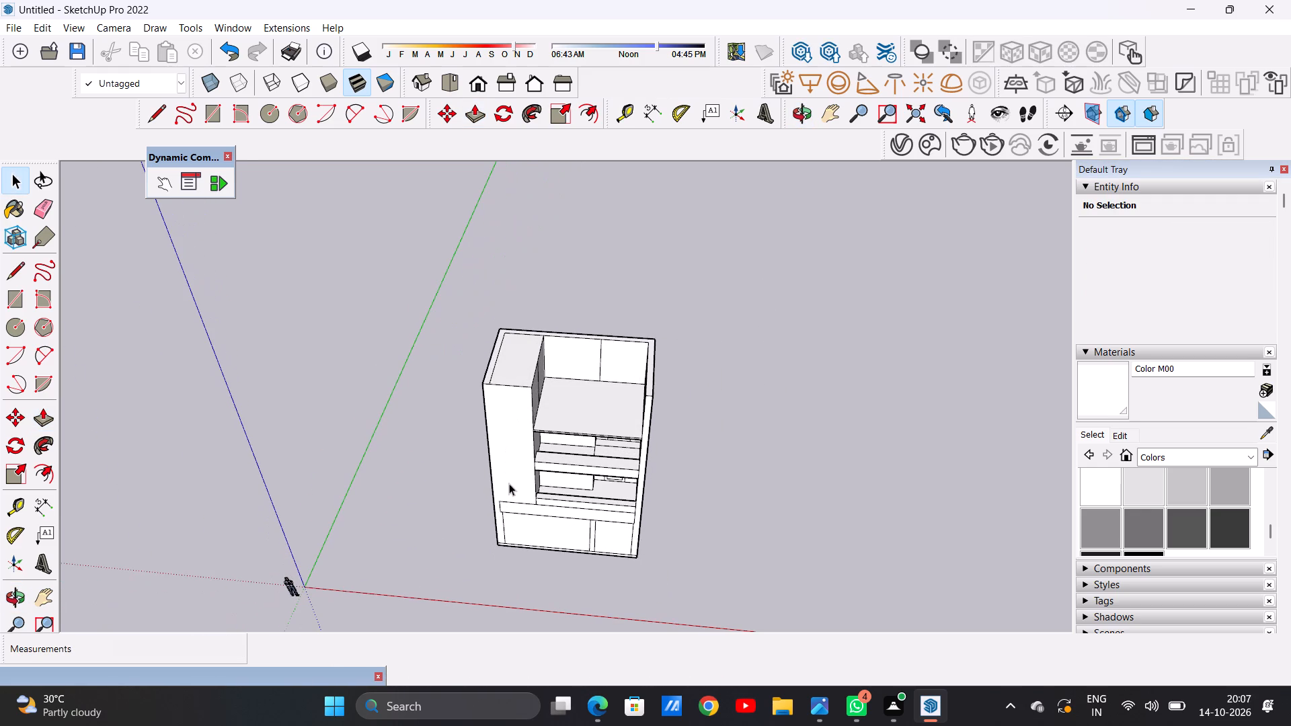
pyautogui.scroll(13, 504, 374)
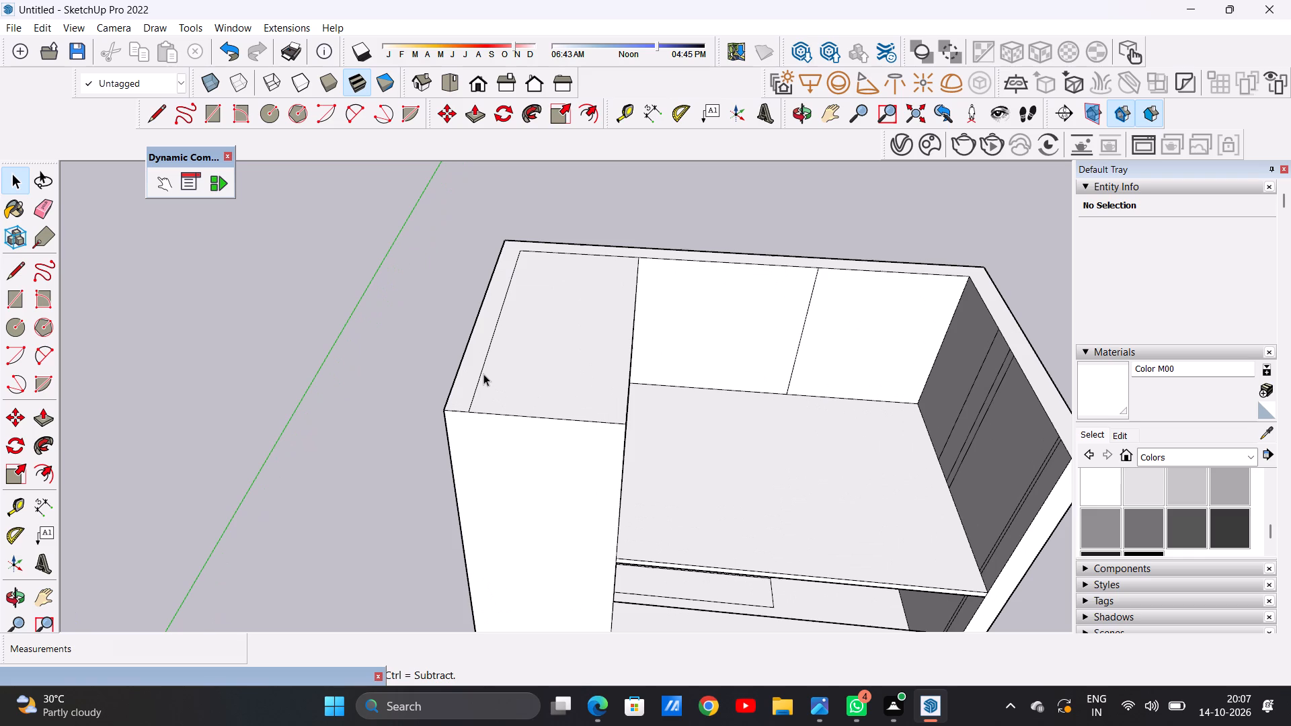
pyautogui.press('e')
pyautogui.scroll(5, 484, 385)
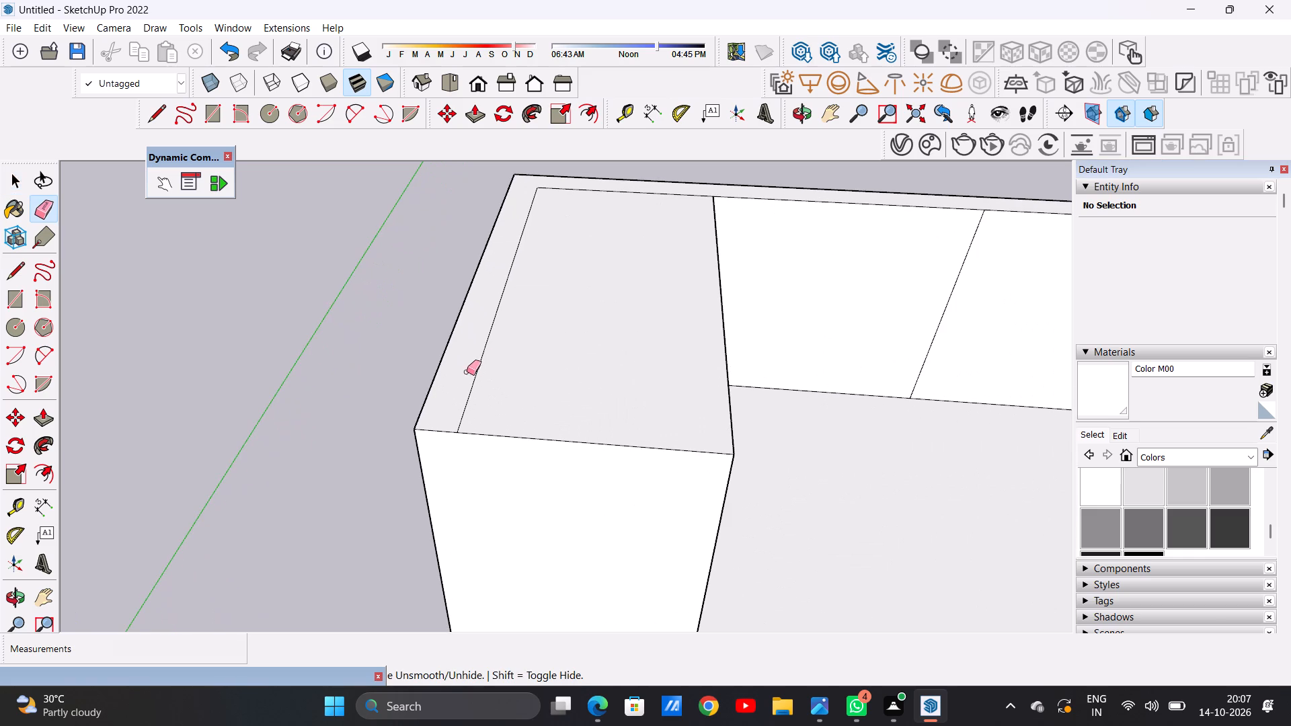
pyautogui.moveTo(467, 372); pyautogui.dragTo(494, 374)
pyautogui.moveTo(456, 415); pyautogui.dragTo(488, 411)
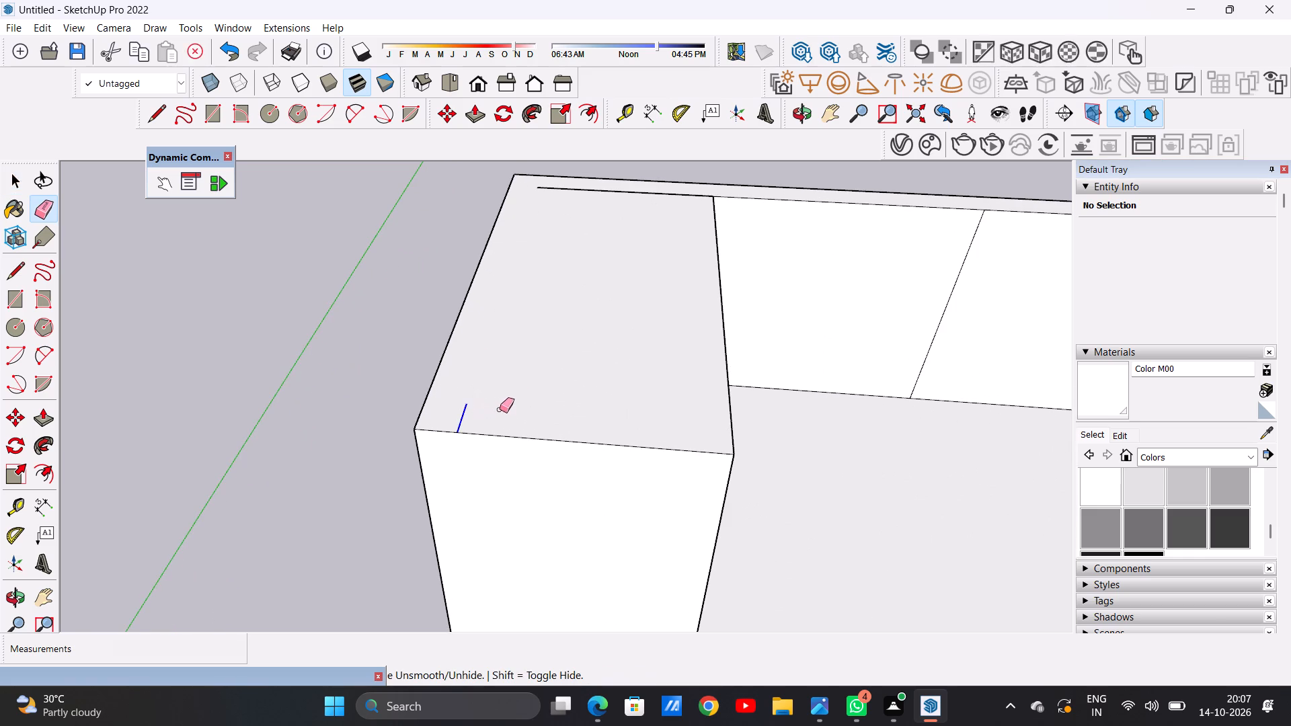
pyautogui.scroll(-8, 508, 399)
pyautogui.scroll(13, 583, 284)
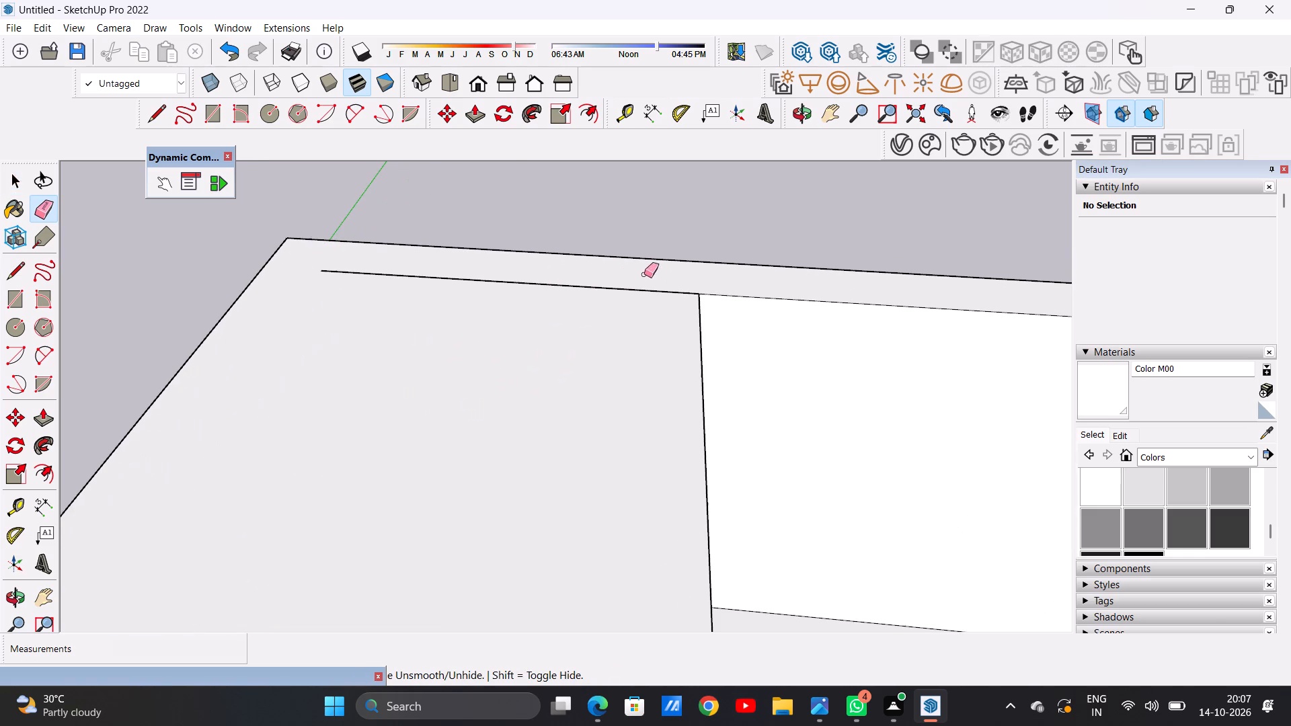
pyautogui.moveTo(623, 280); pyautogui.dragTo(608, 302)
pyautogui.scroll(-16, 584, 327)
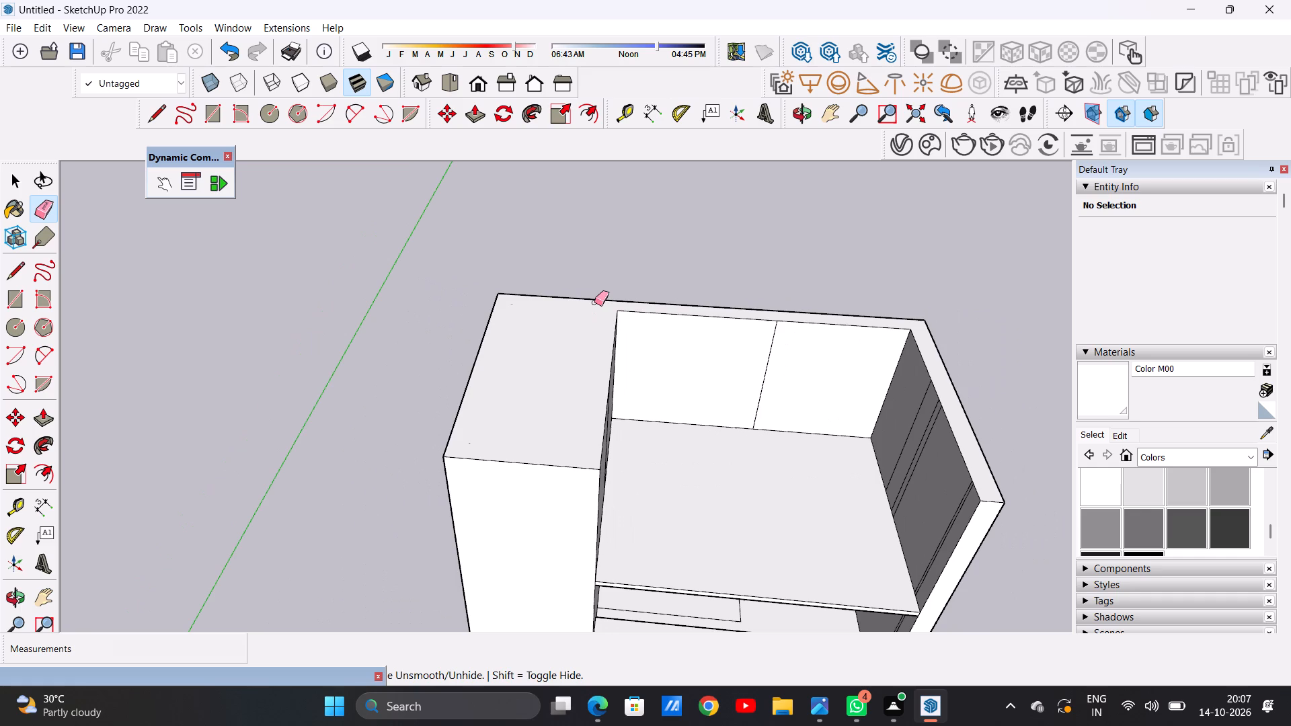
pyautogui.press('space')
# Examine the top storey's open area, raised block and front facade from above, the front and the side.
pyautogui.scroll(-6, 643, 324)
pyautogui.scroll(2, 722, 418)
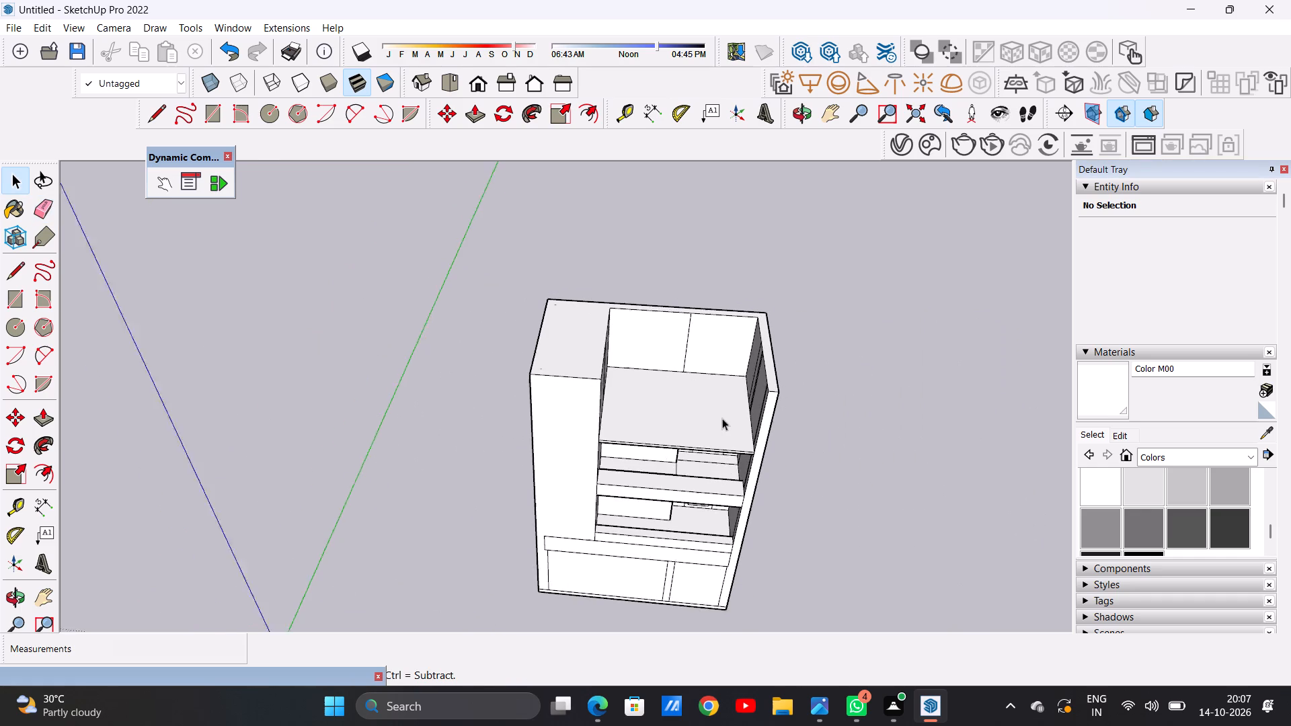
pyautogui.scroll(2, 722, 418)
pyautogui.moveTo(720, 391); pyautogui.dragTo(701, 241, button='middle')
pyautogui.moveTo(705, 430); pyautogui.dragTo(677, 419, button='middle')
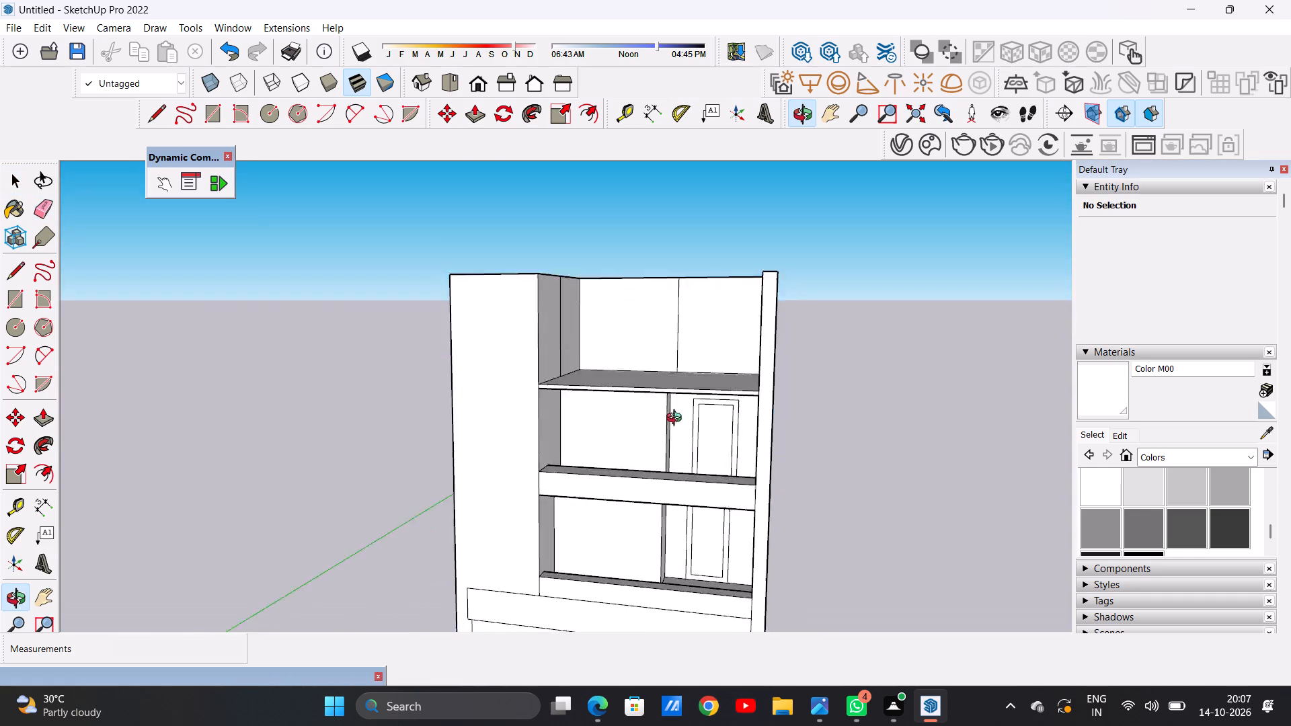
pyautogui.moveTo(677, 419); pyautogui.dragTo(740, 273, button='middle')
pyautogui.moveTo(686, 408); pyautogui.dragTo(675, 553, button='middle')
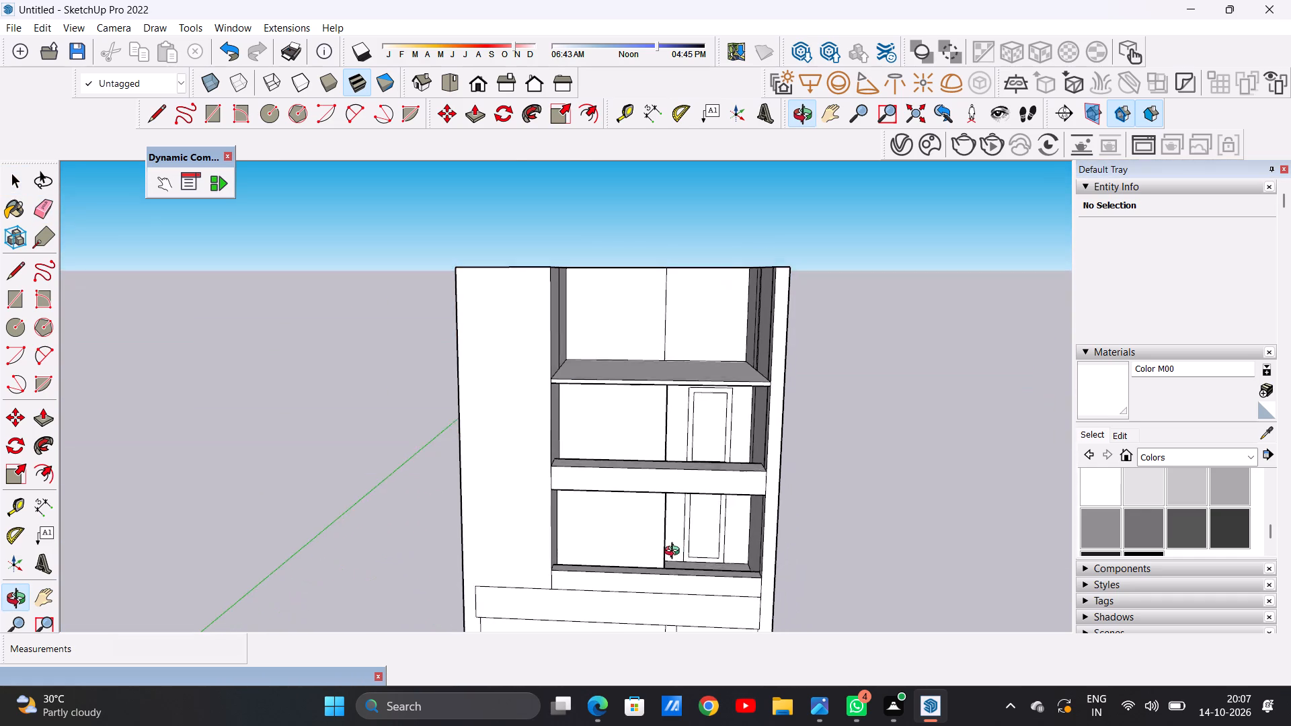
pyautogui.moveTo(675, 553); pyautogui.dragTo(678, 567, button='middle')
pyautogui.scroll(-9, 612, 498)
pyautogui.scroll(1, 638, 434)
pyautogui.scroll(-1, 638, 434)
pyautogui.scroll(3, 638, 433)
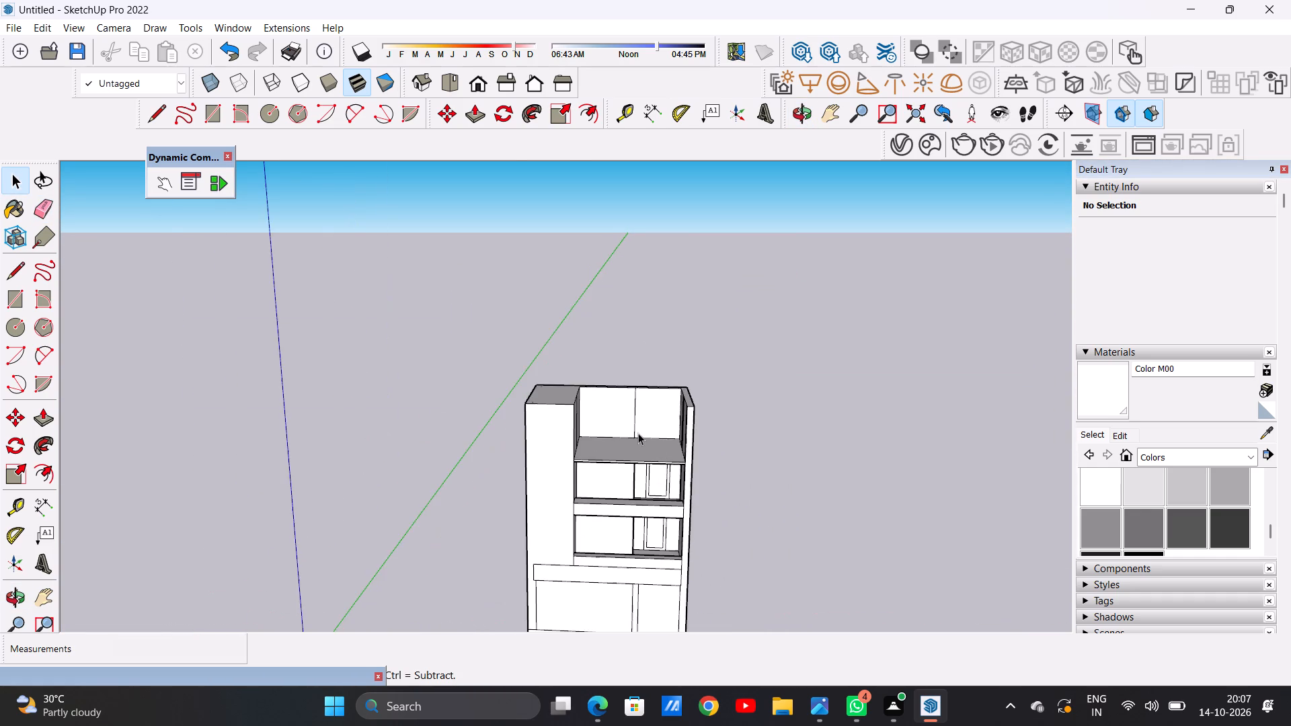
pyautogui.moveTo(623, 429); pyautogui.dragTo(526, 421, button='middle')
pyautogui.scroll(7, 627, 401)
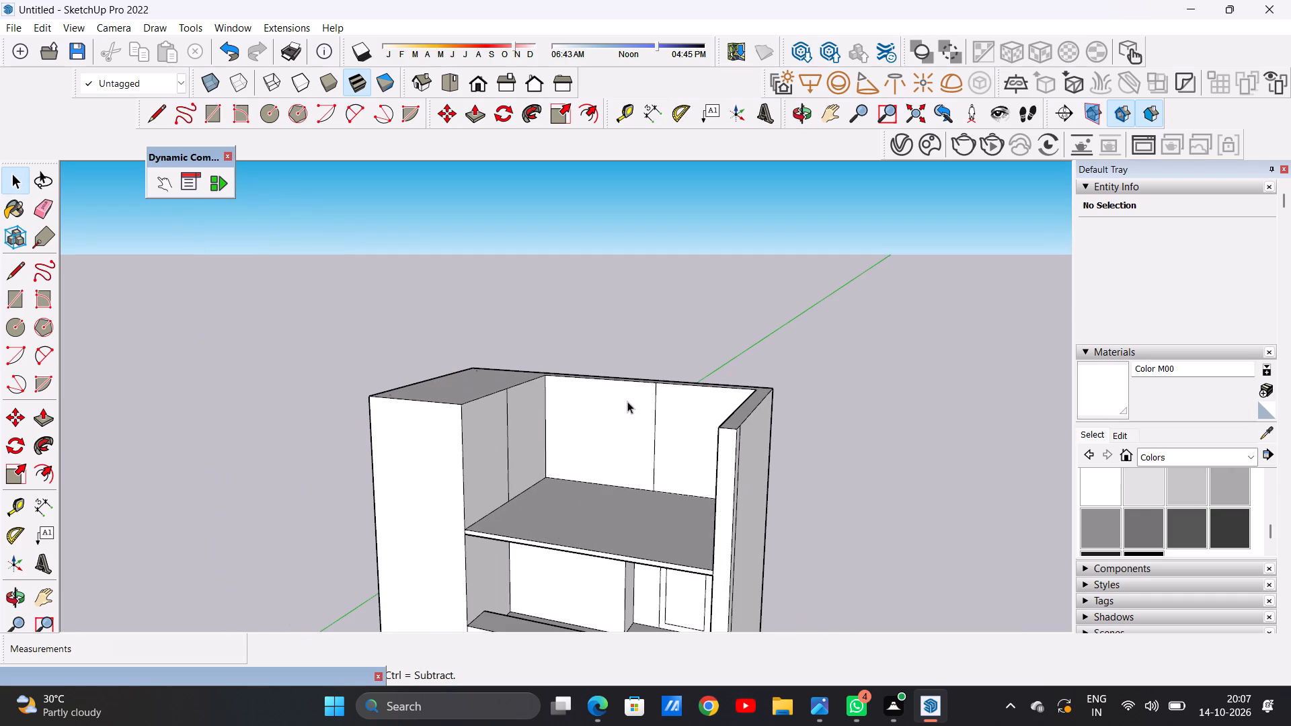
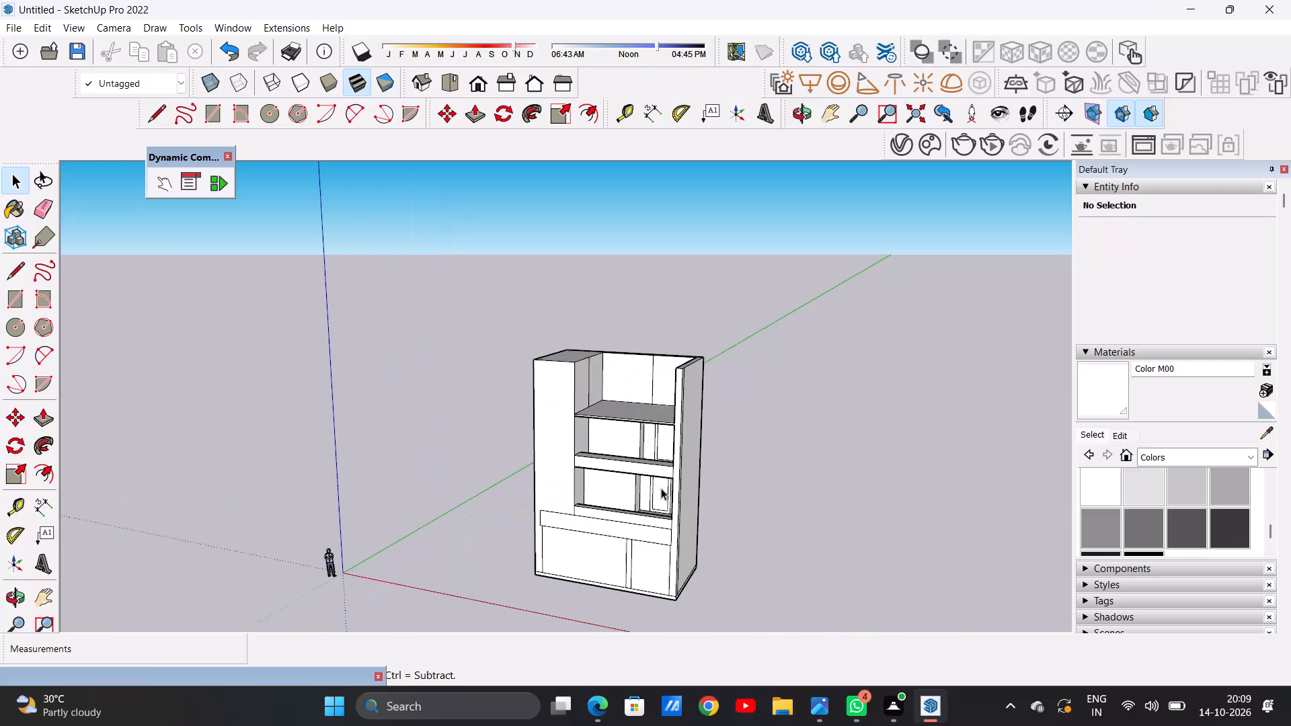
# Draw a line about 19' 6" long across the top storey's floor slab, parallel to and just behind its front edge.
pyautogui.moveTo(613, 476); pyautogui.dragTo(667, 514, button='middle')
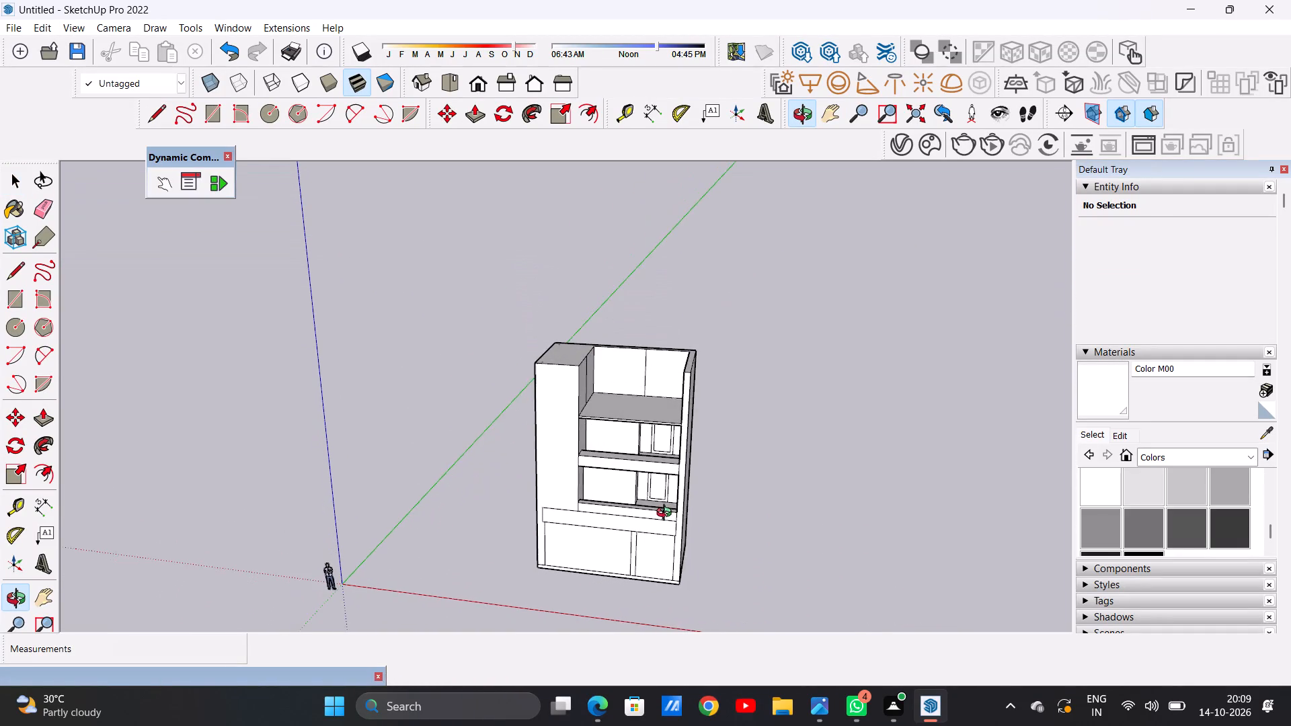
pyautogui.moveTo(667, 514); pyautogui.dragTo(677, 538, button='middle')
pyautogui.scroll(7, 565, 389)
pyautogui.moveTo(697, 376); pyautogui.dragTo(539, 404, button='middle')
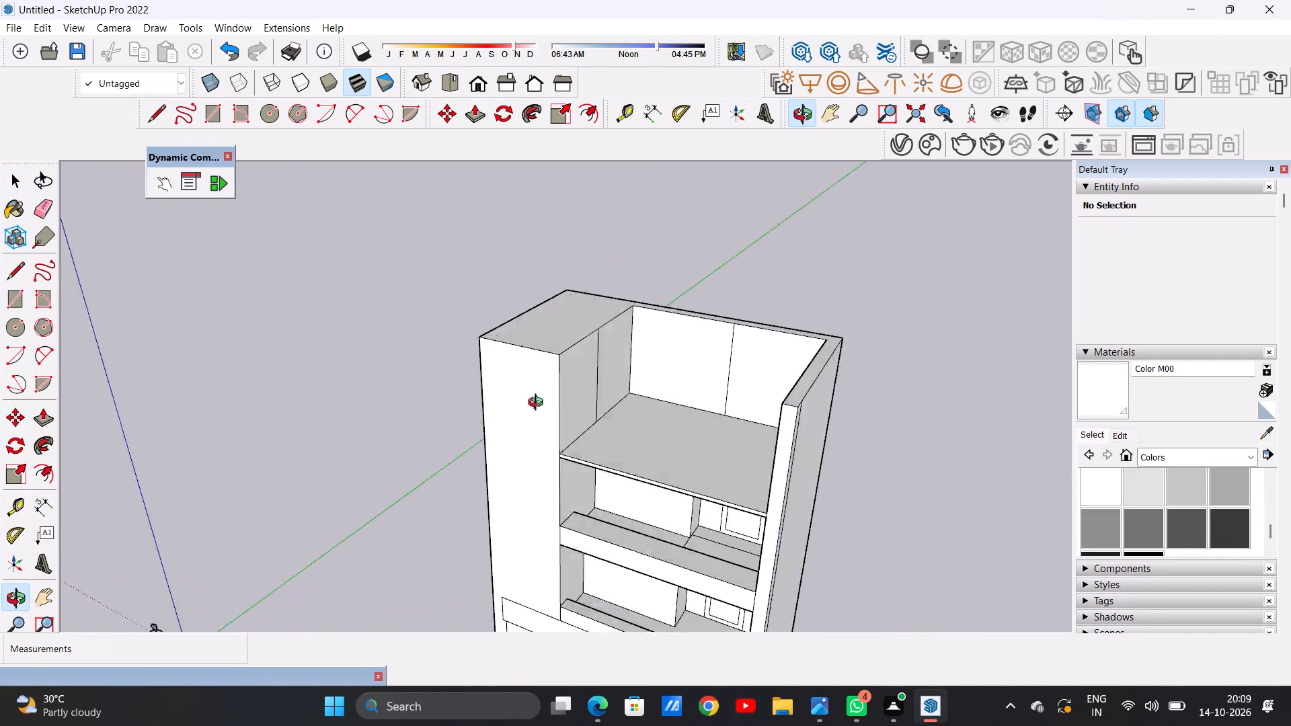
pyautogui.moveTo(539, 404); pyautogui.dragTo(719, 418, button='middle')
pyautogui.scroll(1, 719, 418)
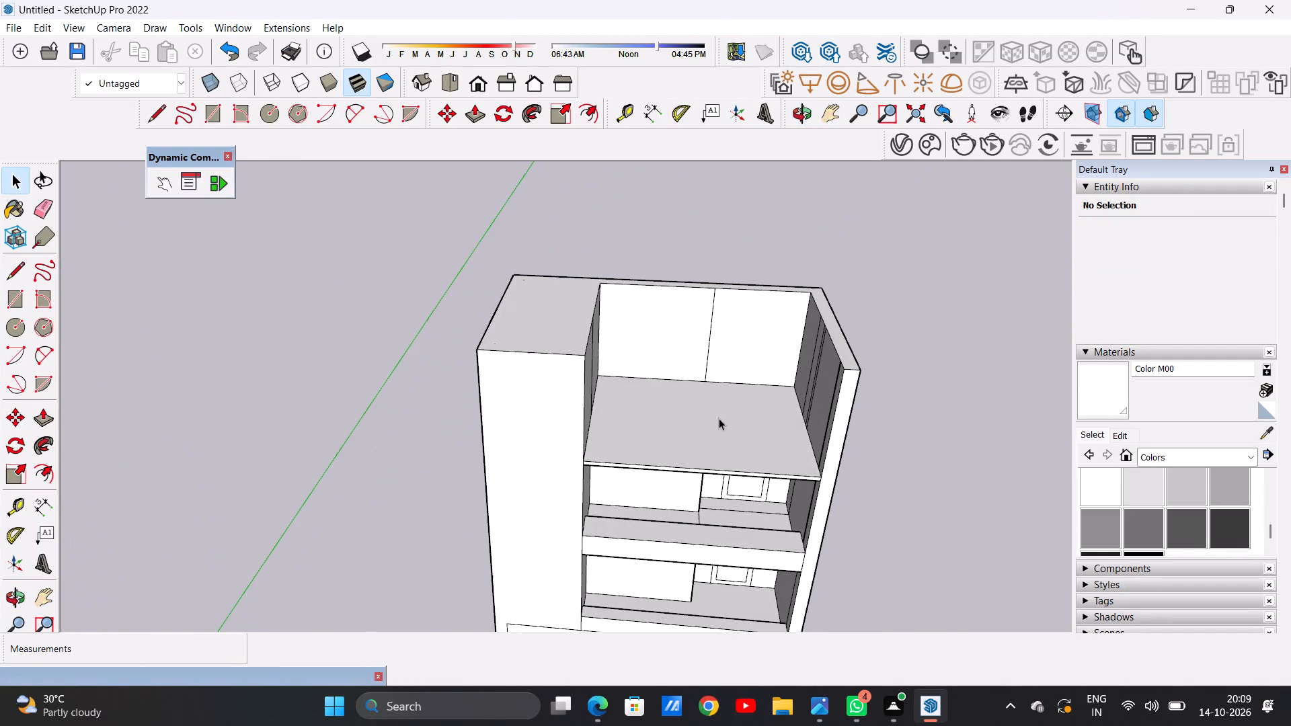
pyautogui.press('l')
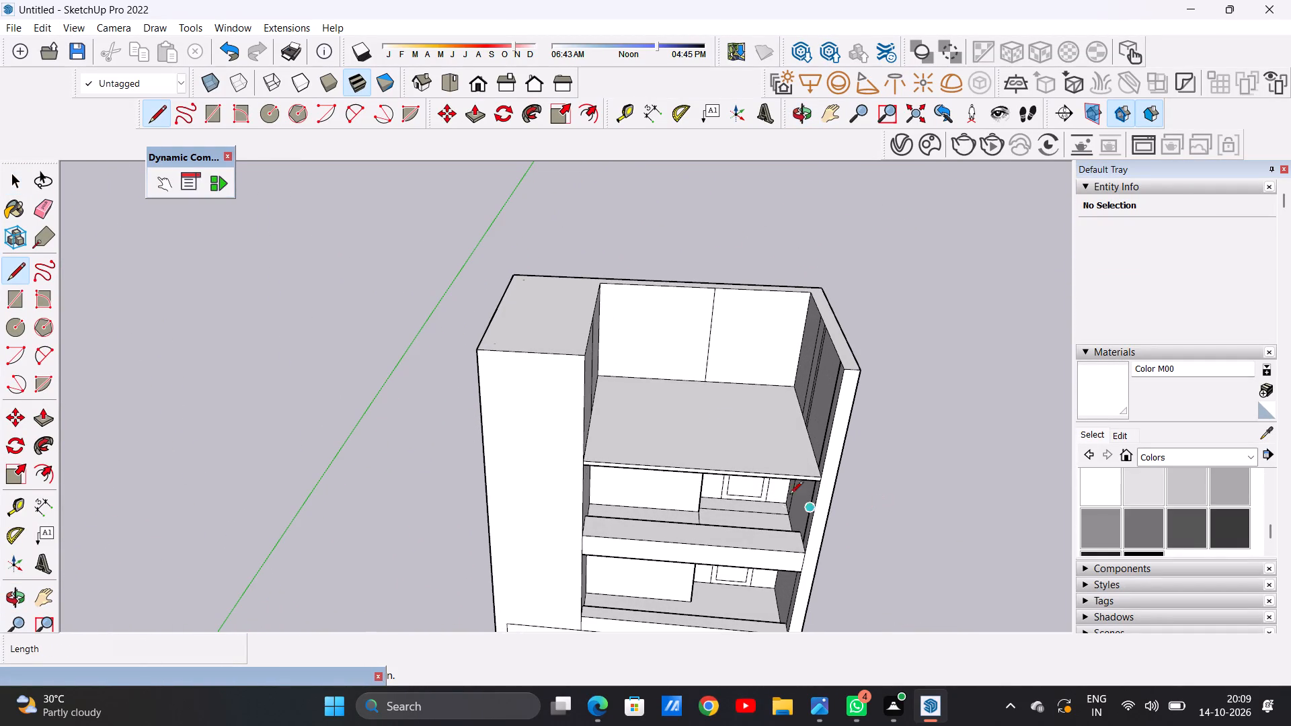
pyautogui.moveTo(727, 473); pyautogui.dragTo(806, 517, button='middle')
pyautogui.scroll(11, 803, 438)
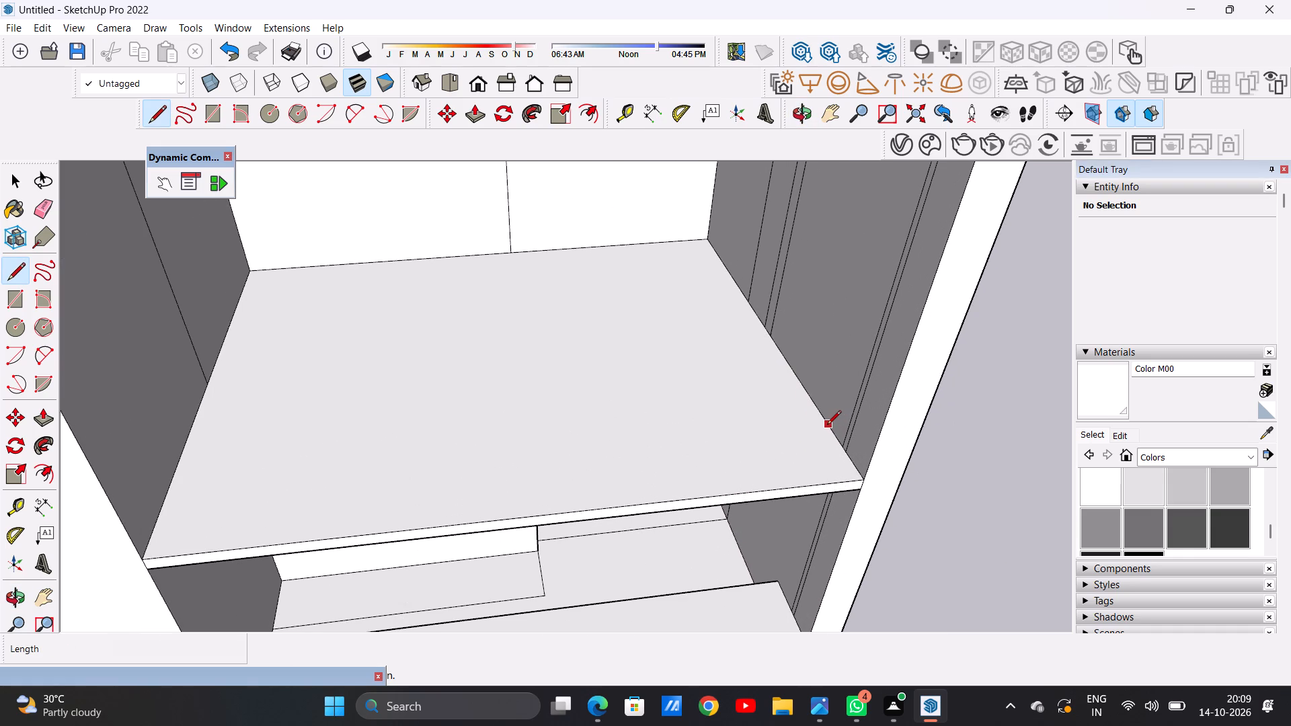
pyautogui.click(827, 426)
pyautogui.scroll(-5, 601, 451)
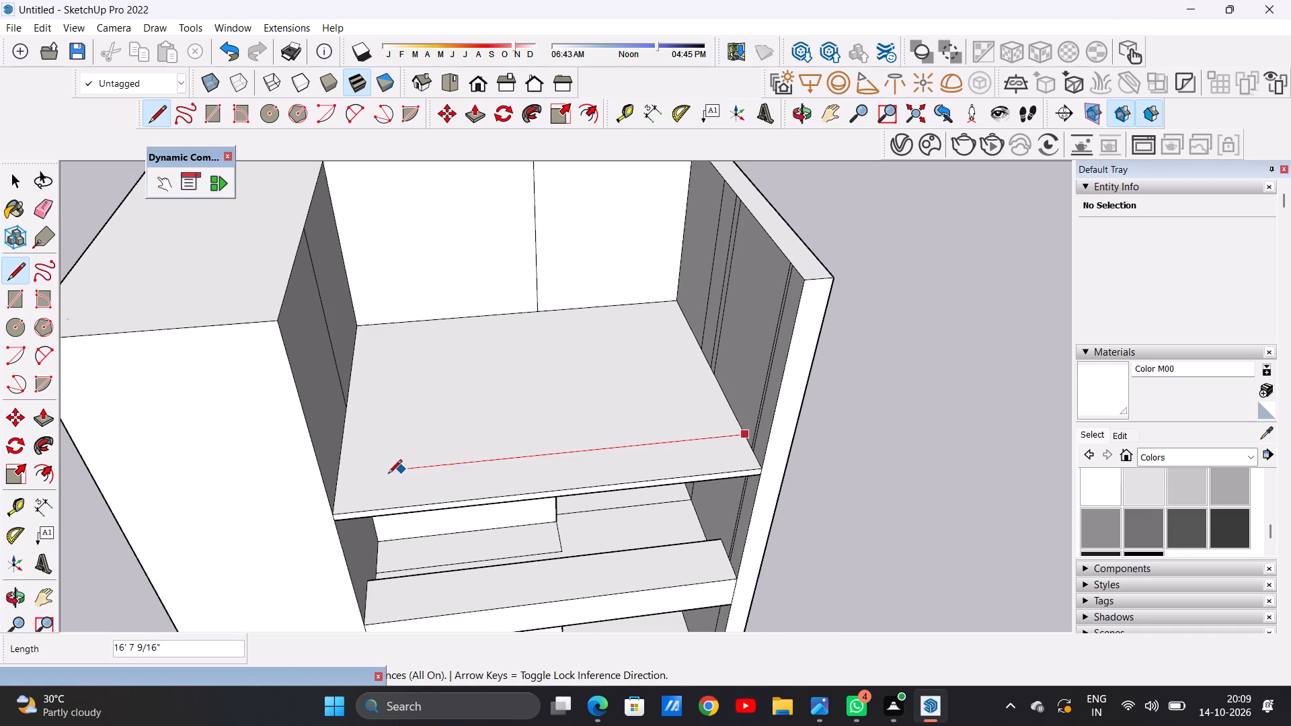
pyautogui.click(338, 477)
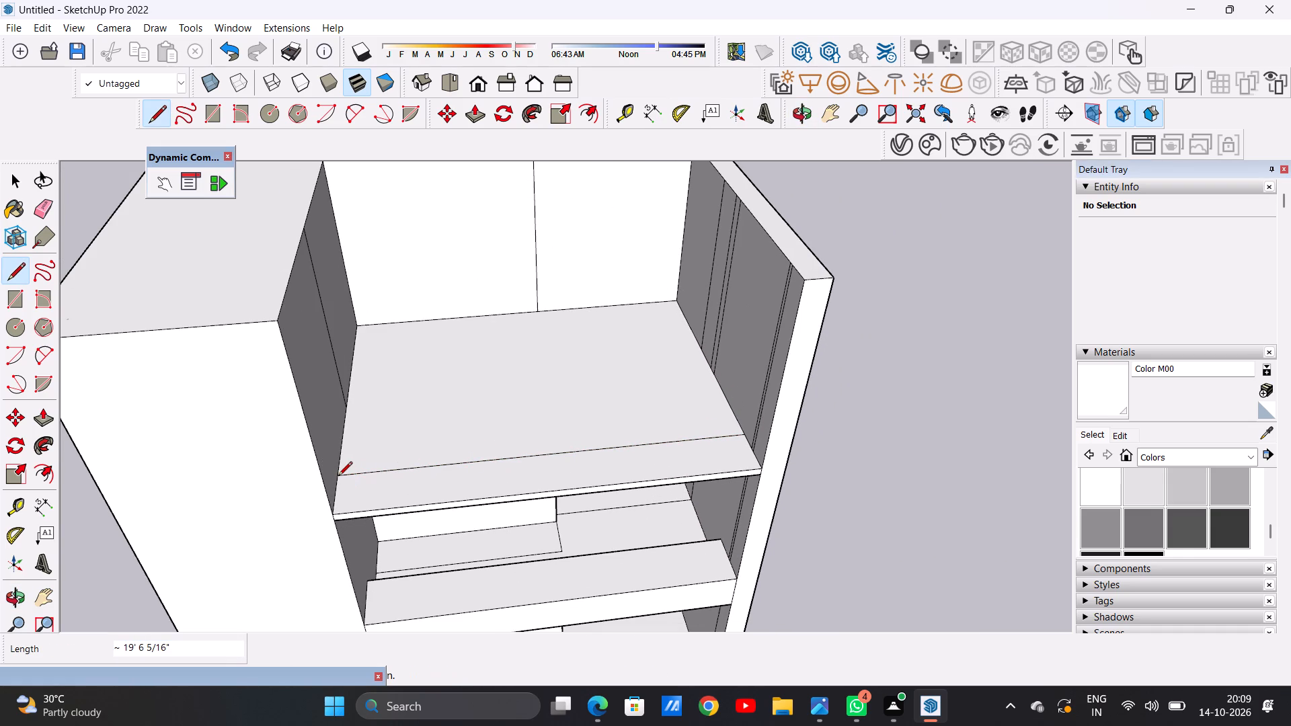
pyautogui.press('space')
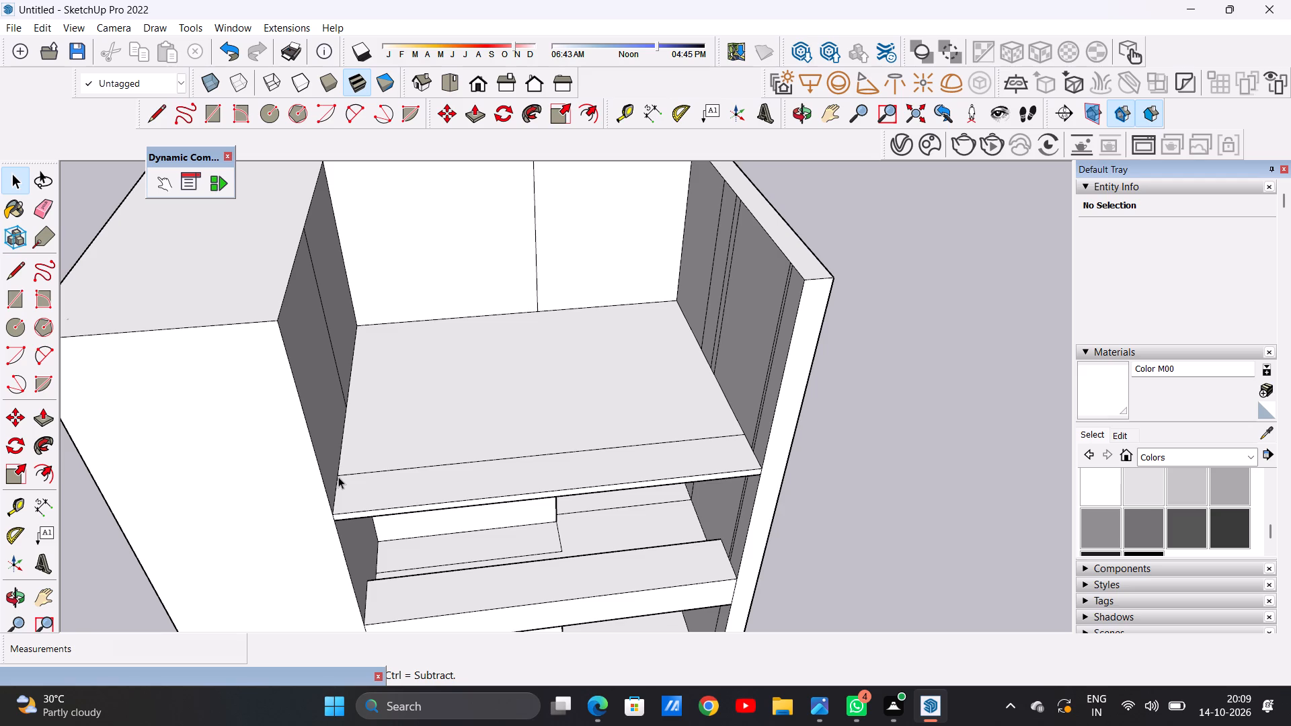
# Push/Pull the narrow front strip of the top storey's floor up about 2' as a balcony parapet.
pyautogui.scroll(-5, 492, 407)
pyautogui.moveTo(554, 448); pyautogui.dragTo(559, 344, button='middle')
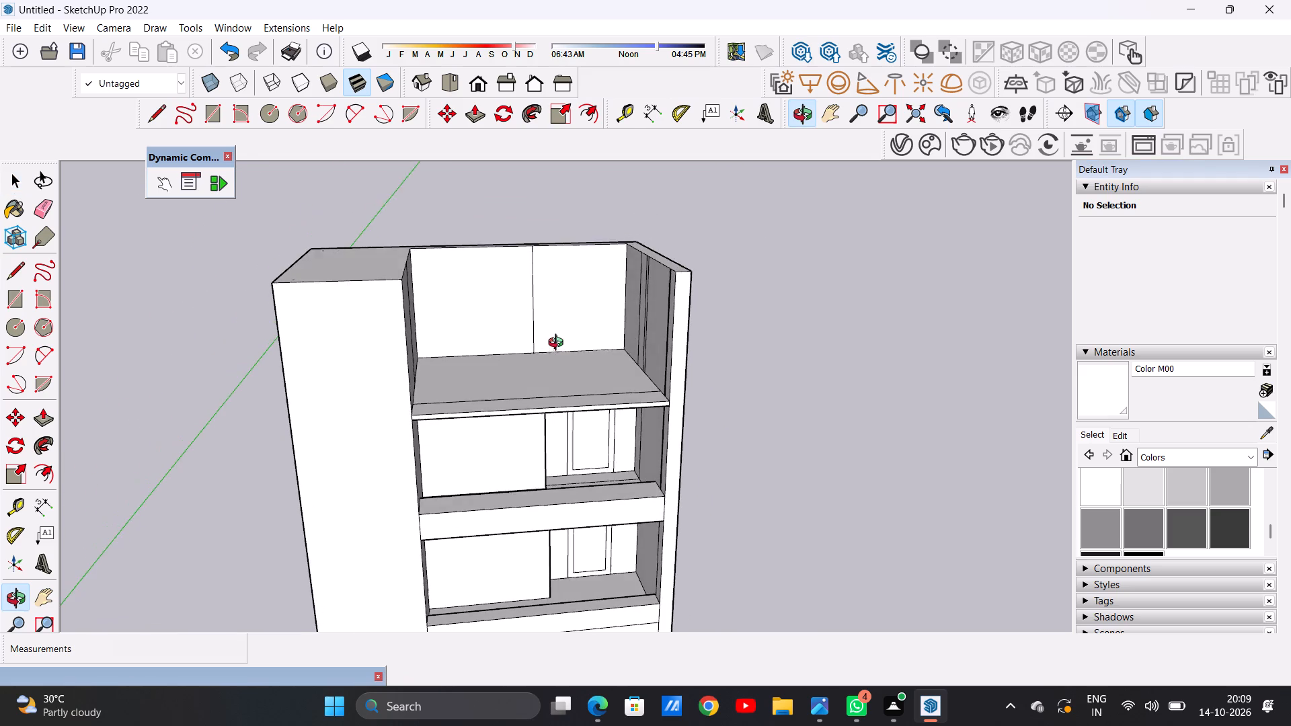
pyautogui.moveTo(559, 344); pyautogui.dragTo(563, 345, button='middle')
pyautogui.moveTo(650, 360); pyautogui.dragTo(600, 440, button='middle')
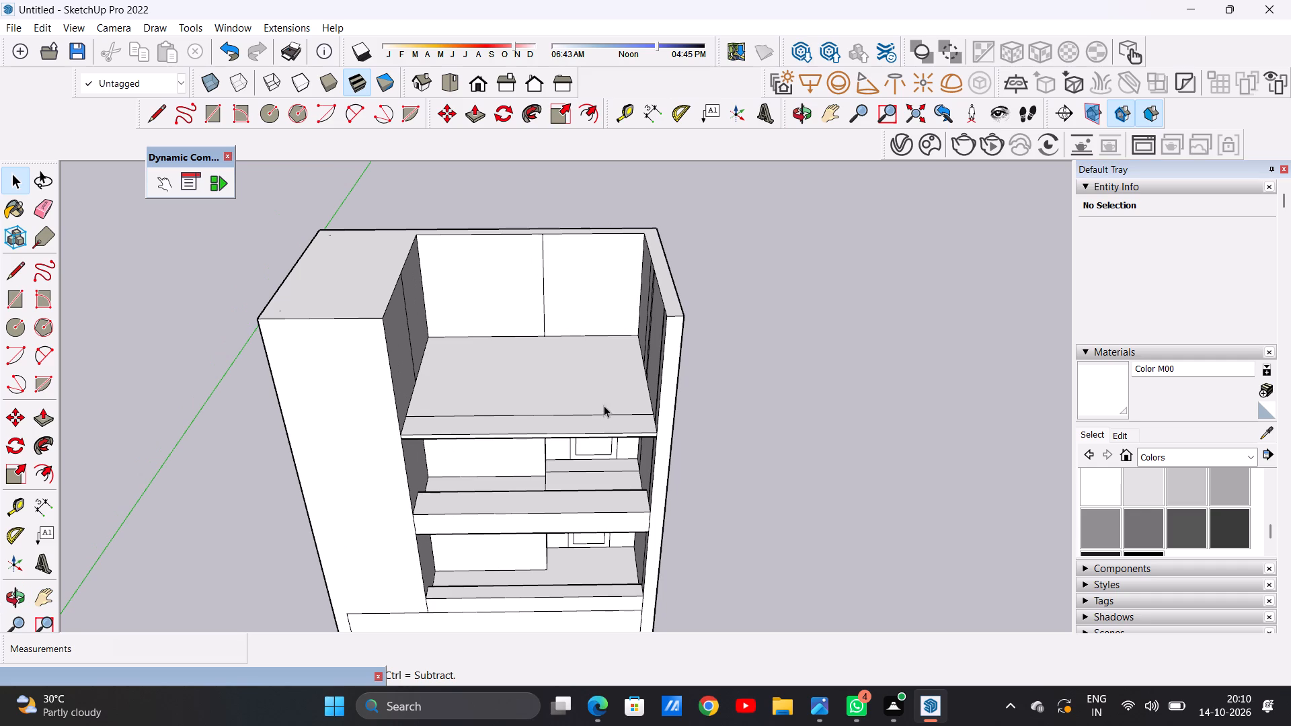
pyautogui.scroll(-5, 621, 409)
pyautogui.moveTo(602, 419); pyautogui.dragTo(662, 376, button='middle')
pyautogui.scroll(12, 656, 404)
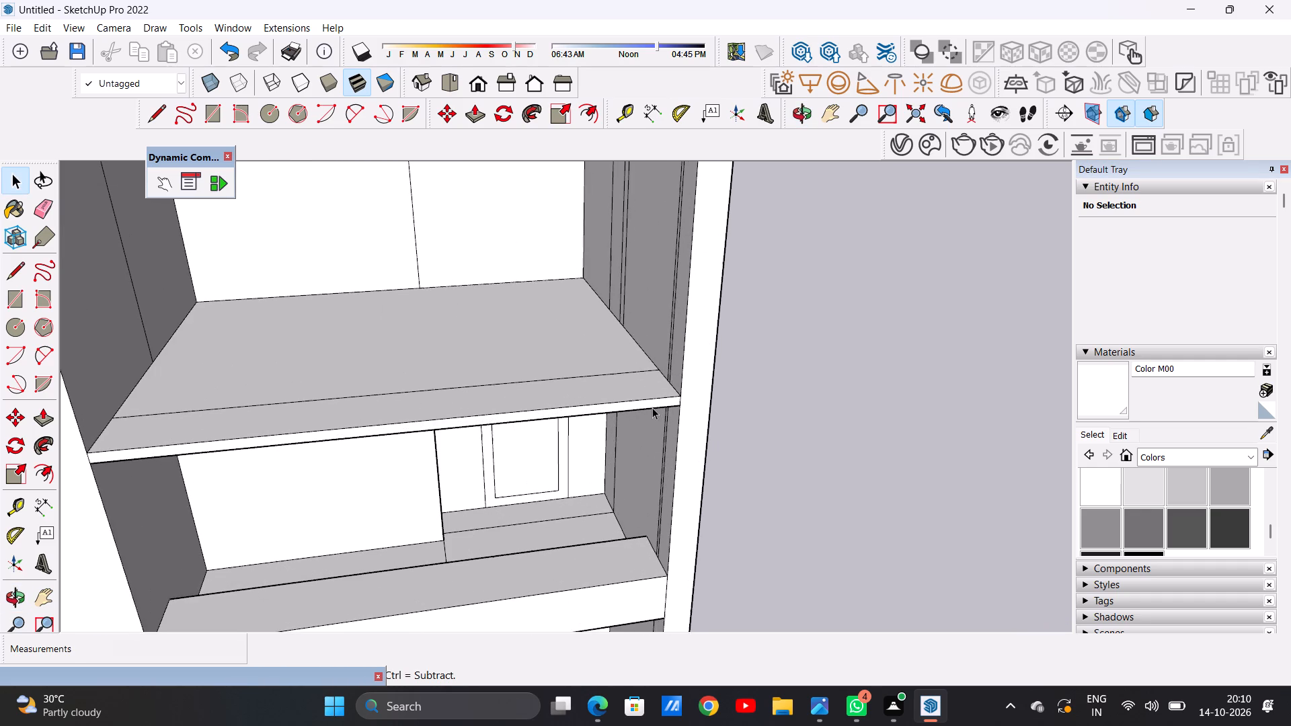
pyautogui.press('p')
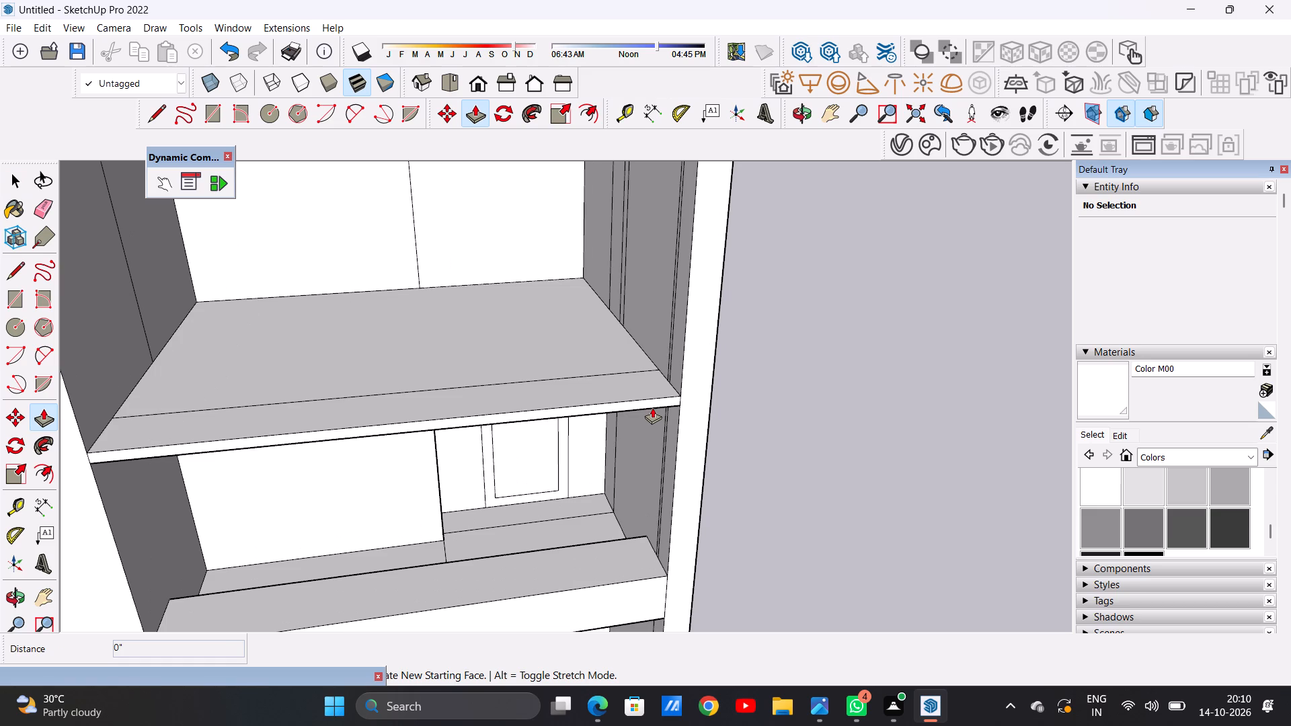
pyautogui.click(661, 387)
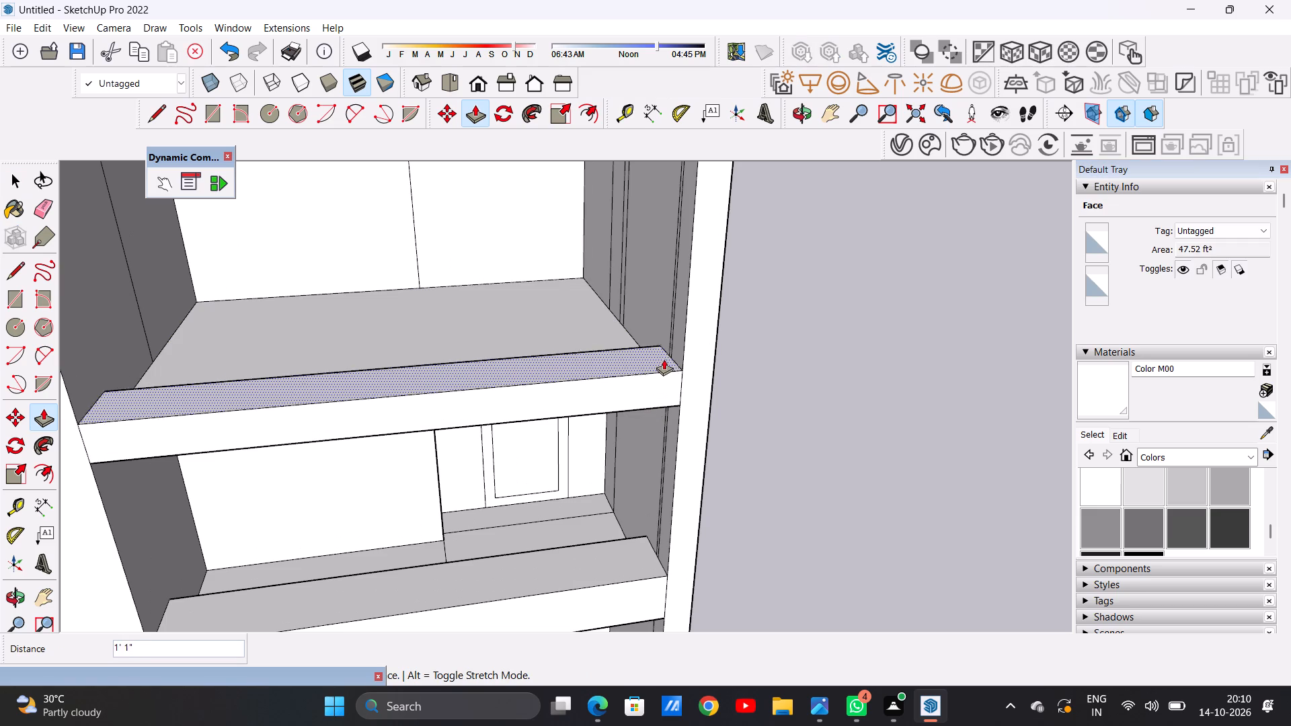
pyautogui.scroll(-8, 665, 356)
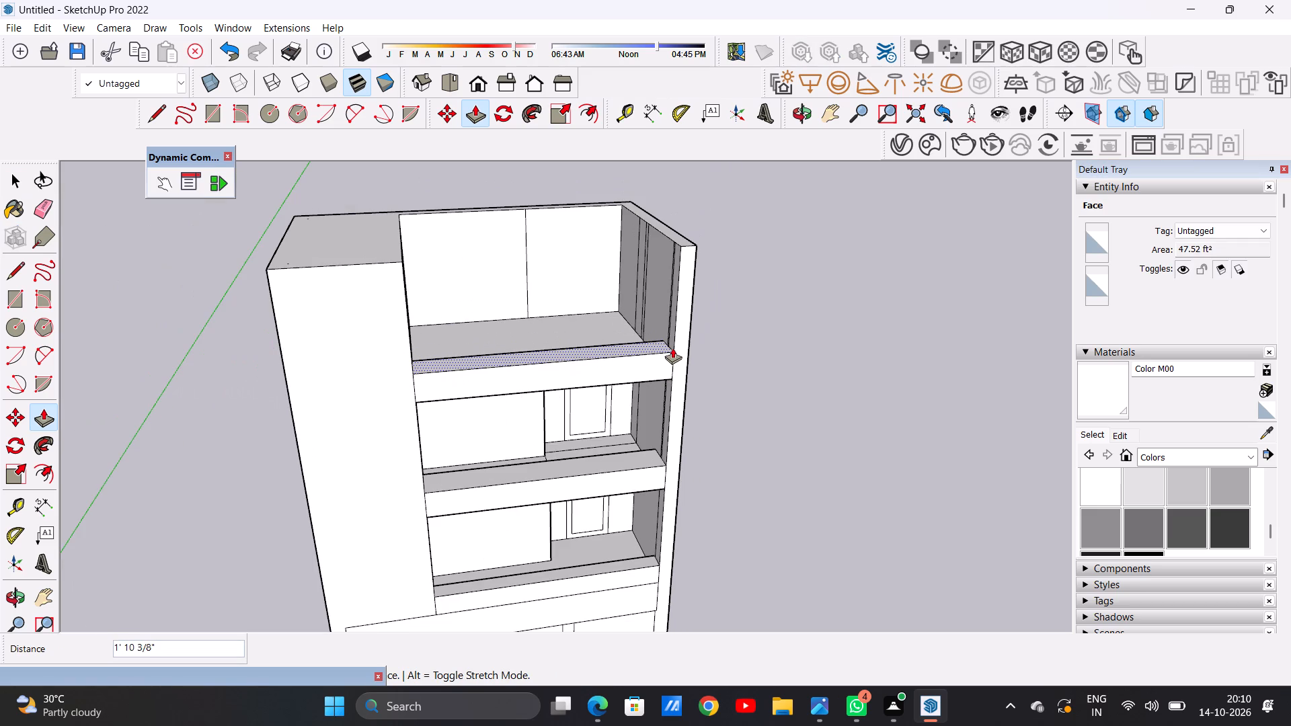
pyautogui.click(672, 348)
pyautogui.press('space')
# Push/Pull the top storey's rear wall section beside the raised block forward 7' 9 3/16".
pyautogui.scroll(-6, 547, 389)
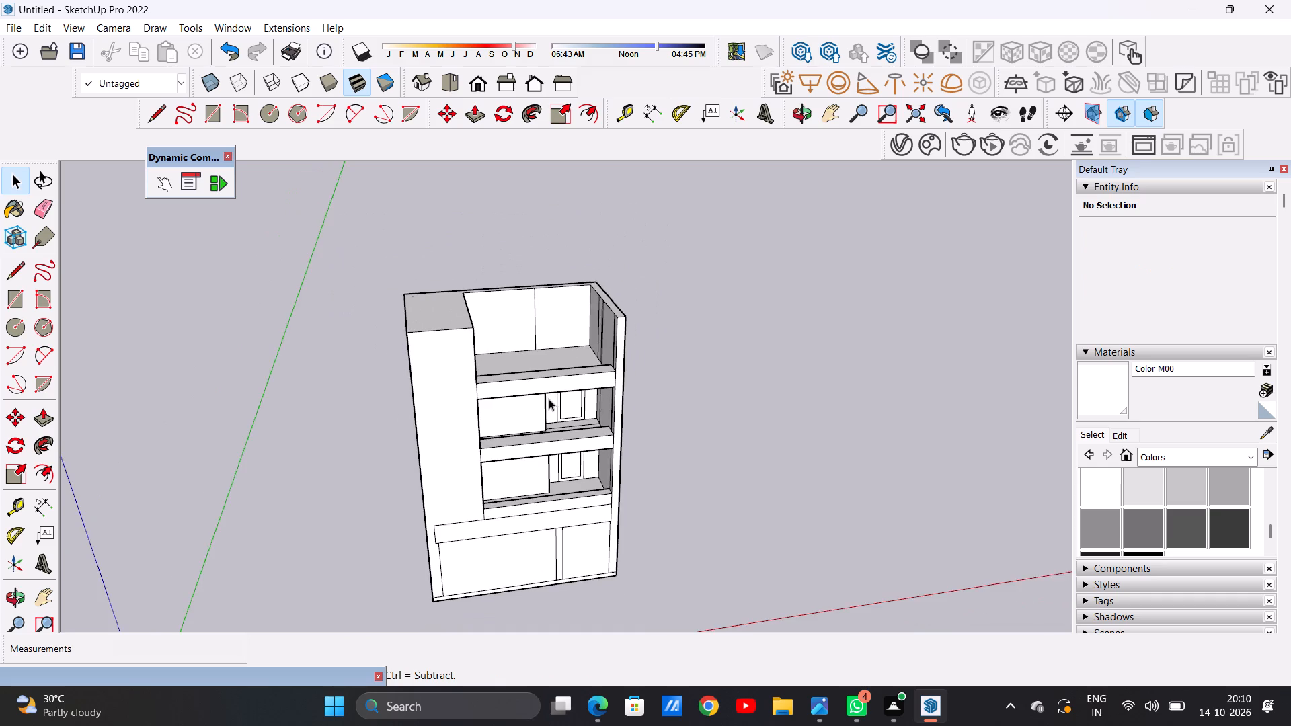
pyautogui.moveTo(553, 403); pyautogui.dragTo(473, 372, button='middle')
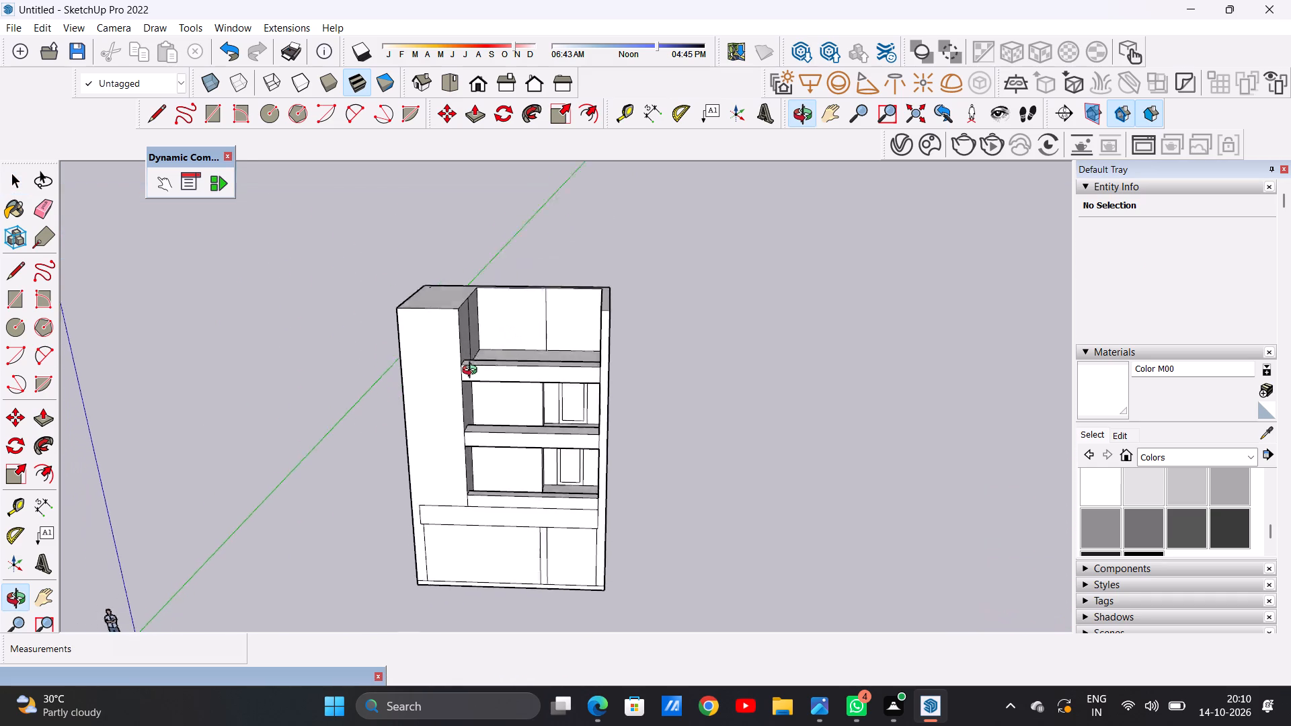
pyautogui.moveTo(473, 372); pyautogui.dragTo(485, 471, button='middle')
pyautogui.scroll(7, 515, 350)
pyautogui.moveTo(540, 345); pyautogui.dragTo(437, 350, button='middle')
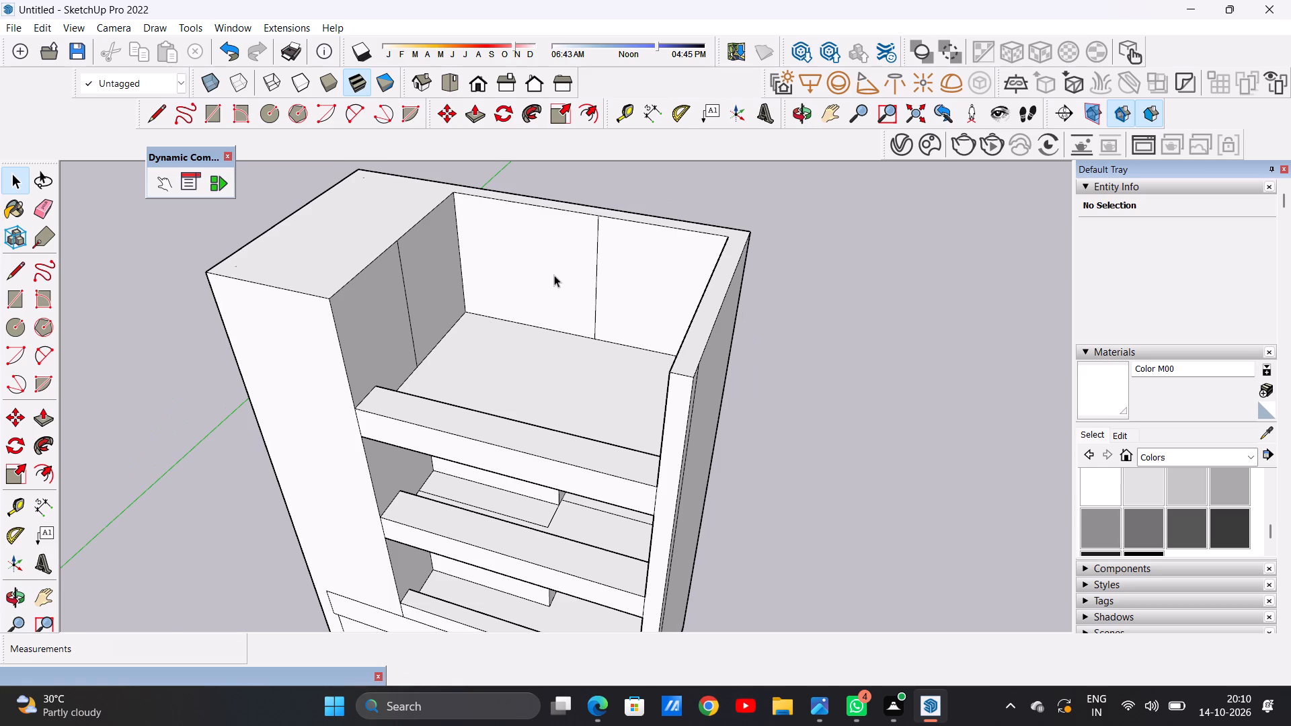
pyautogui.scroll(-9, 570, 333)
pyautogui.scroll(6, 569, 342)
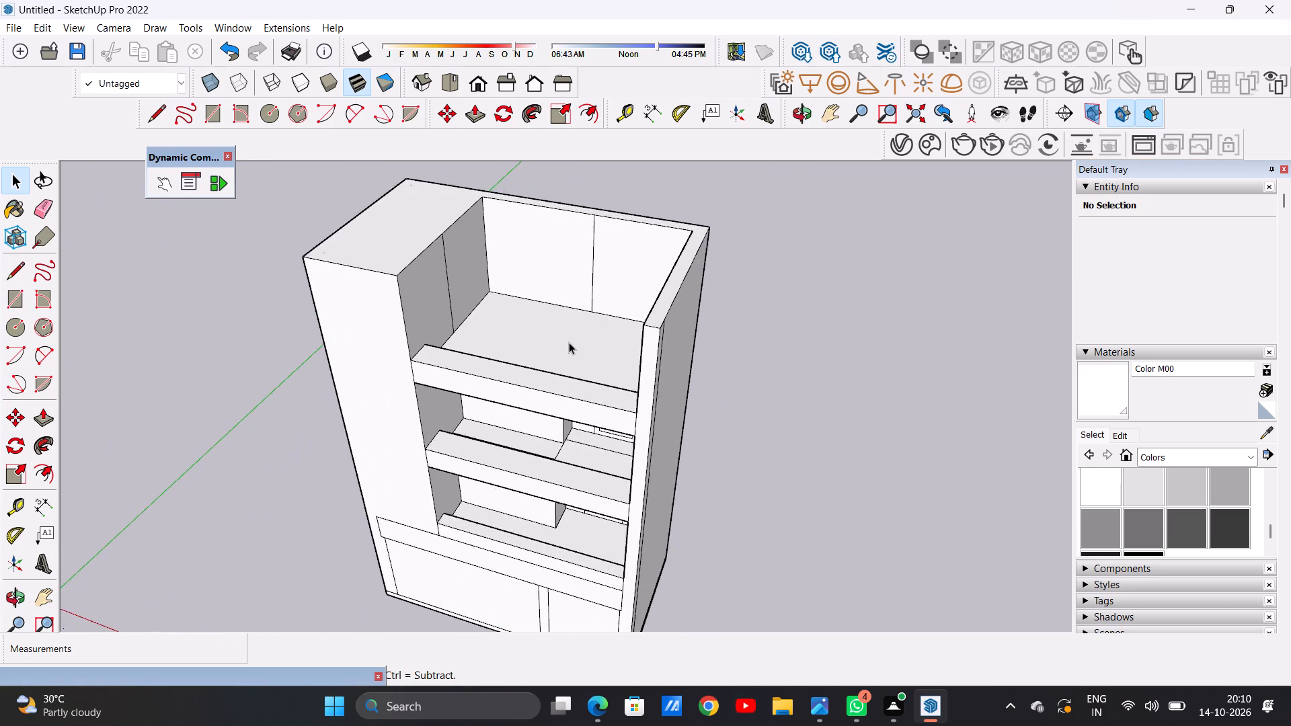
pyautogui.scroll(4, 549, 327)
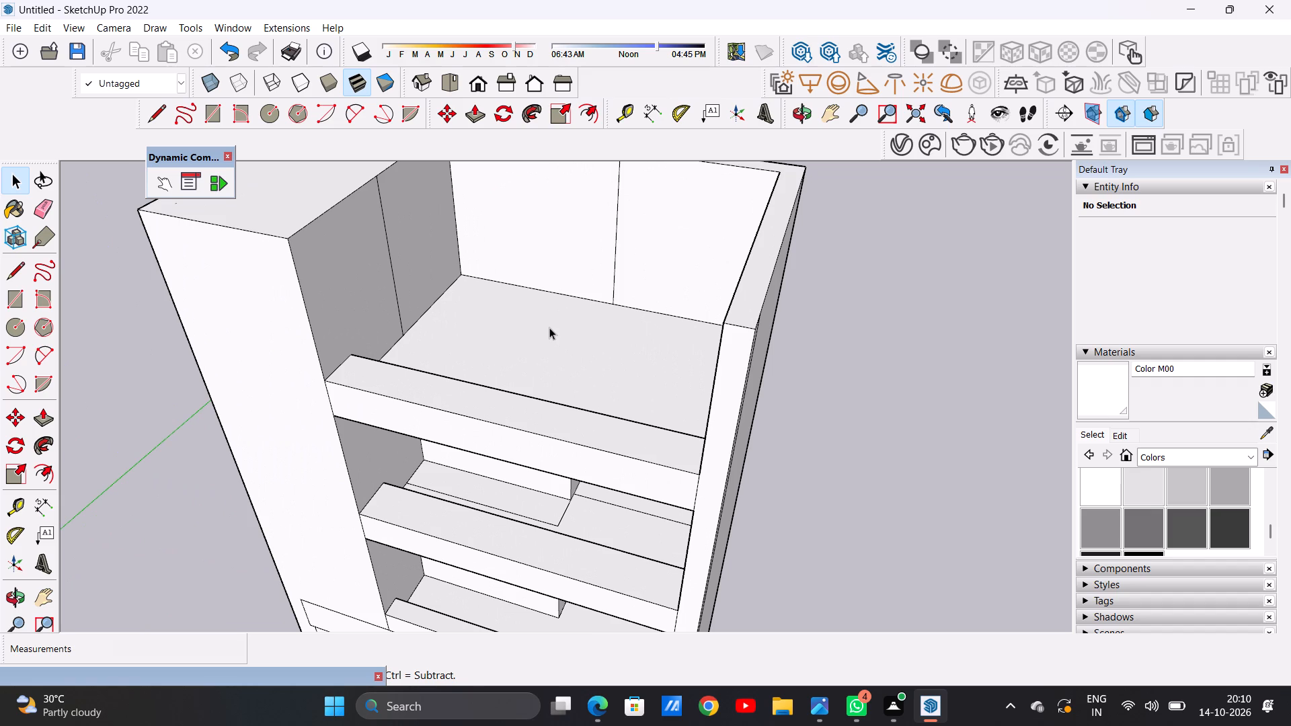
pyautogui.press('p')
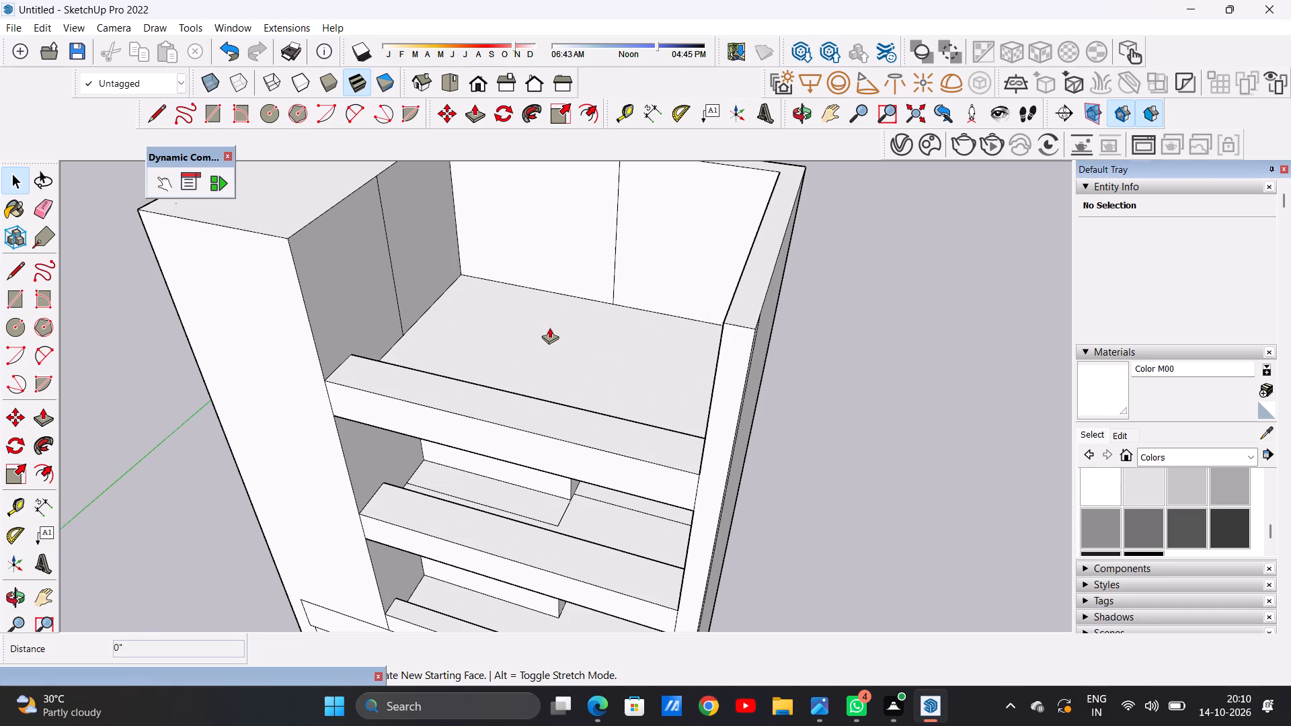
pyautogui.scroll(-7, 510, 334)
pyautogui.scroll(5, 518, 235)
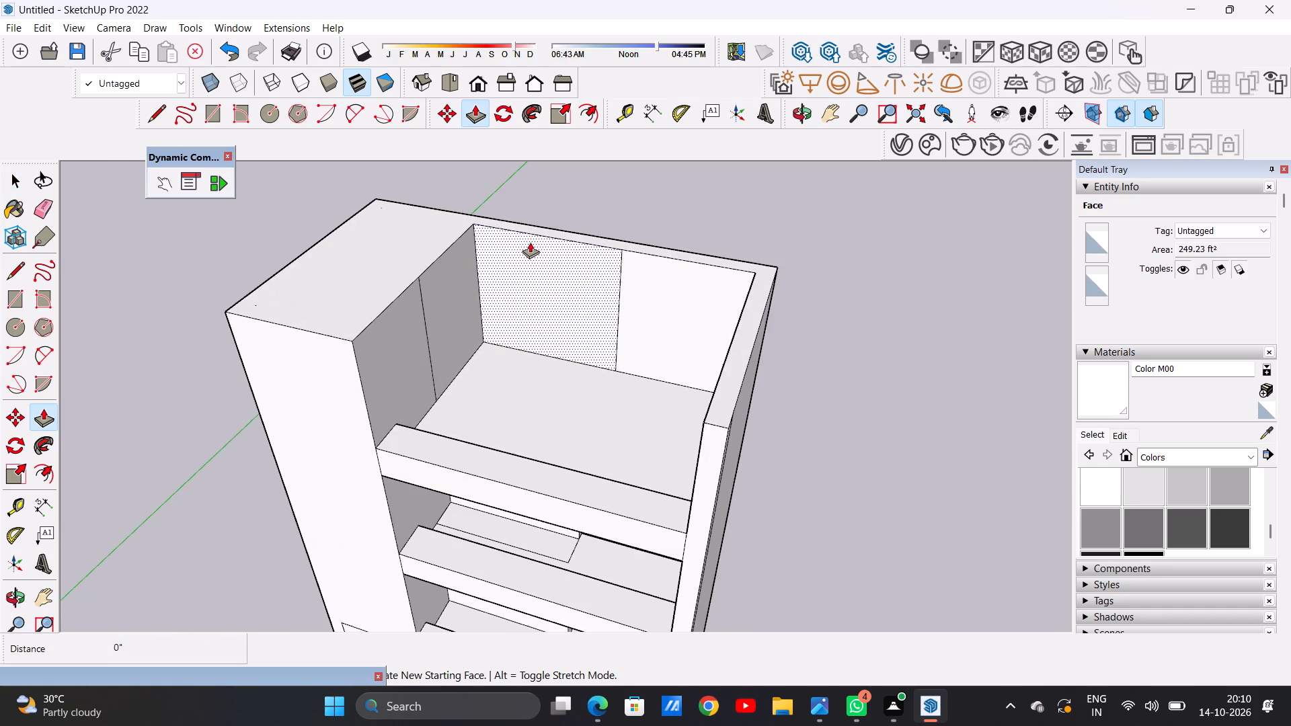
pyautogui.scroll(2, 530, 242)
pyautogui.click(530, 242)
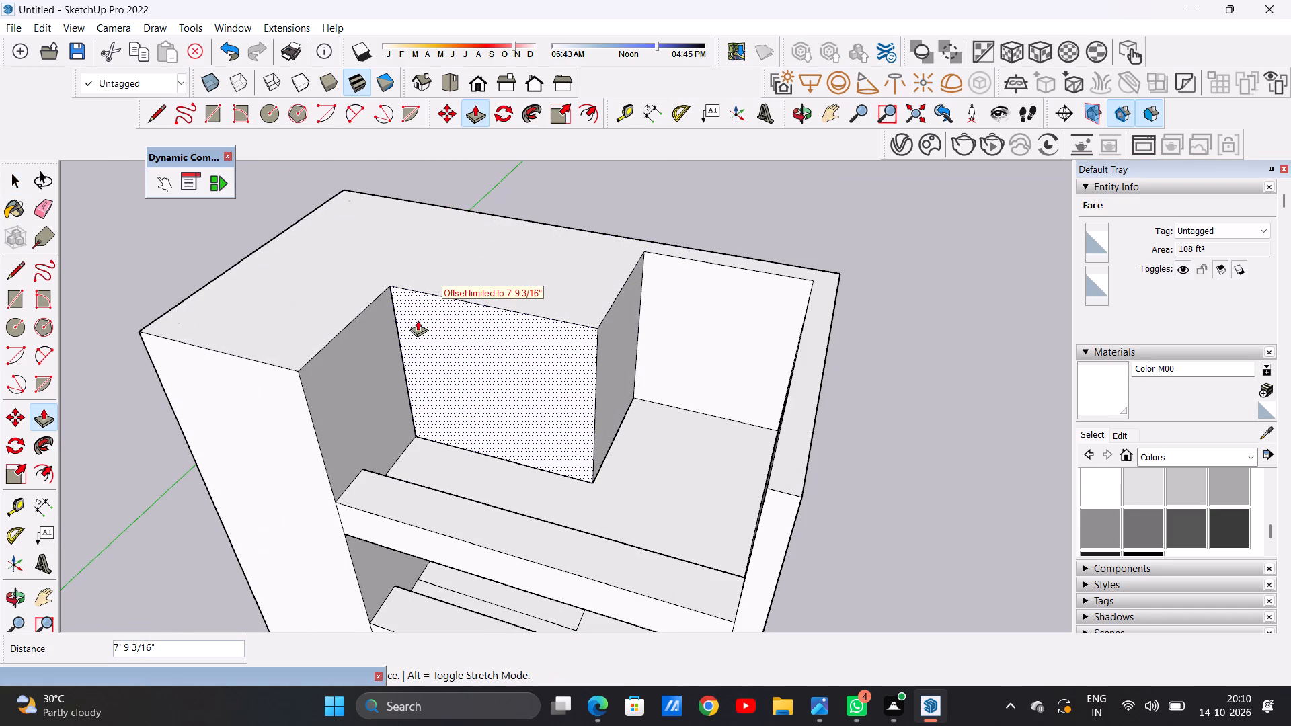
pyautogui.click(391, 287)
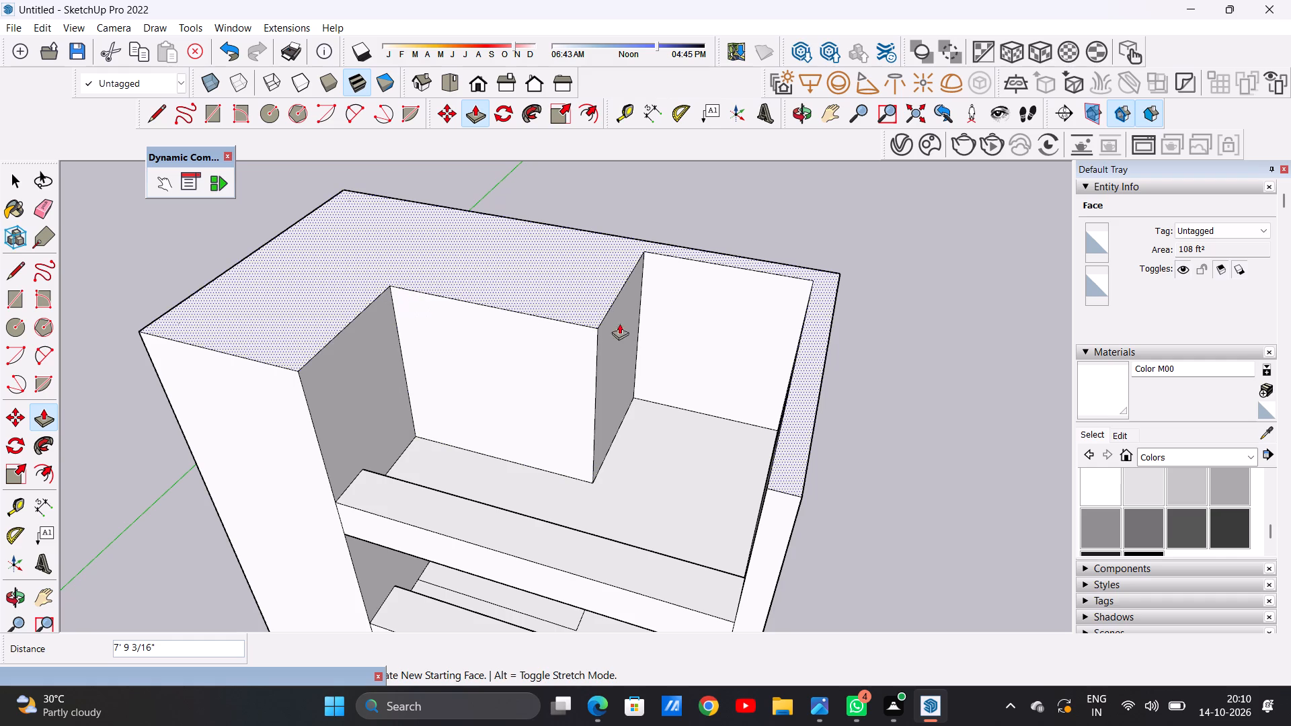
# Push/Pull the remaining rear wall section, next to the thin side wall, forward about 5' 3 7/16".
pyautogui.click(663, 285)
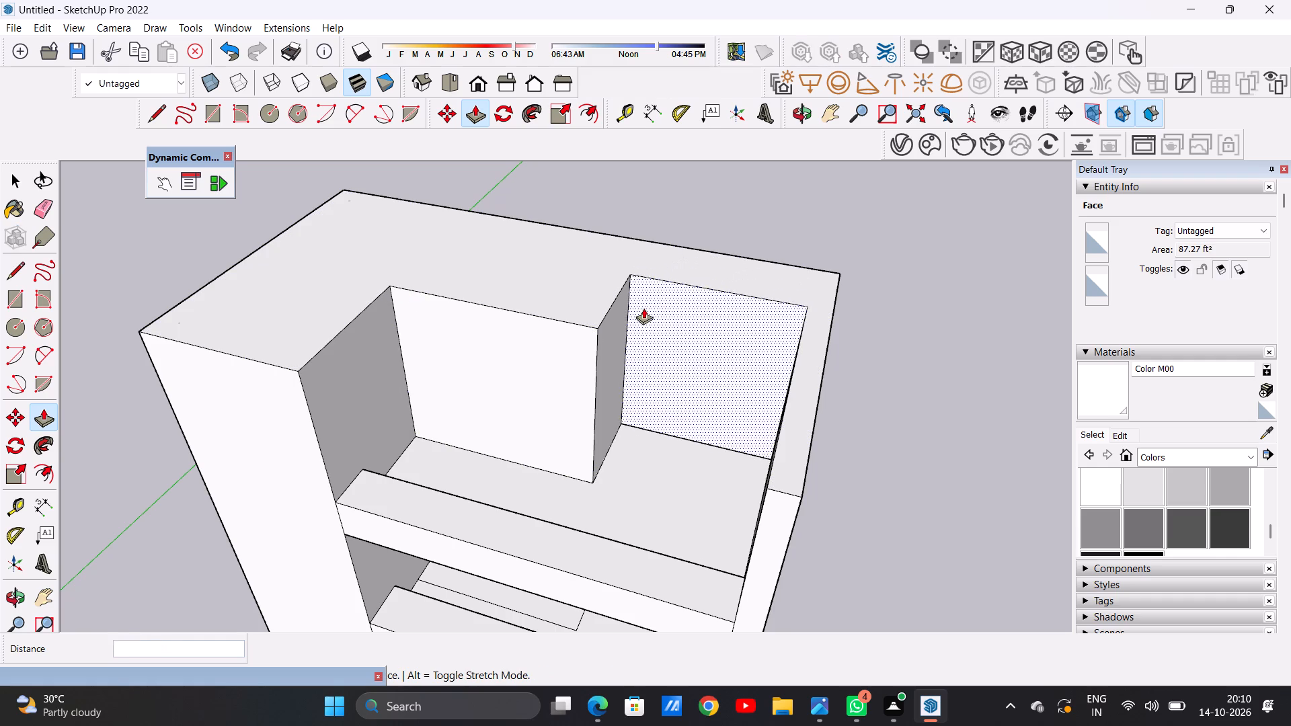
pyautogui.click(637, 338)
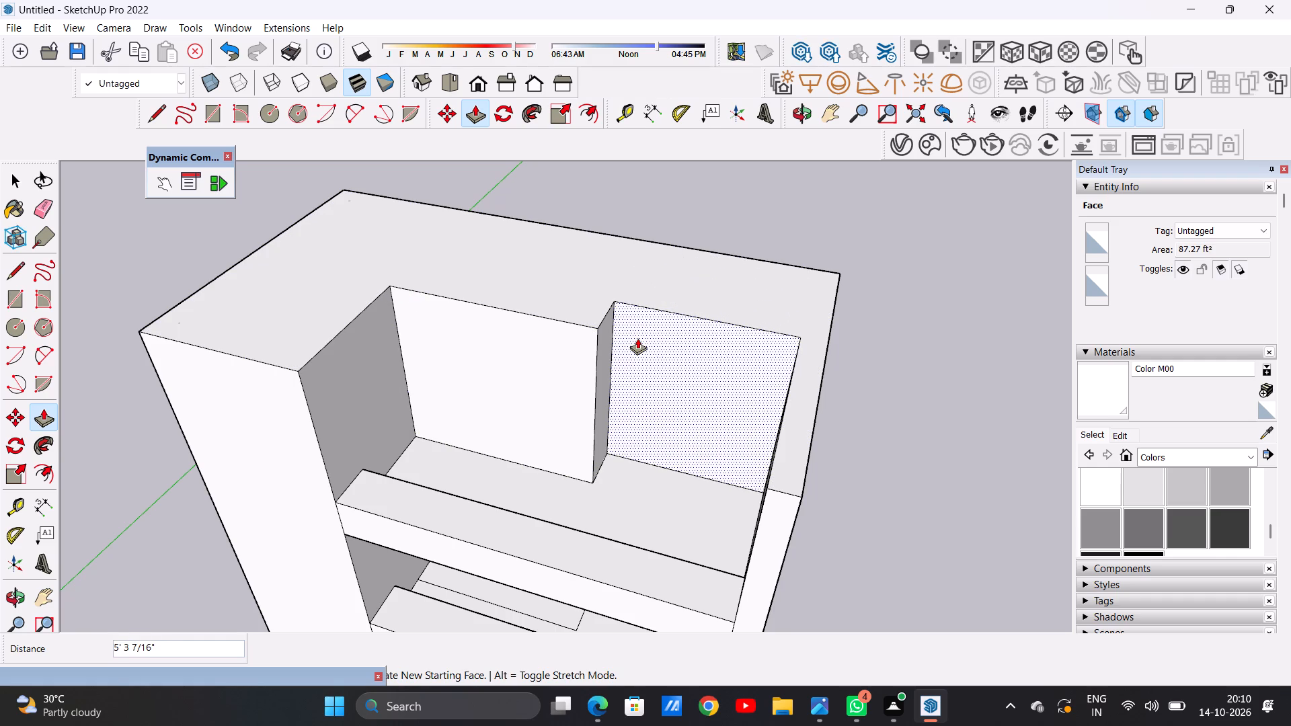
pyautogui.press('space')
# Examine the top storey's stepped rear walls and parapet against the balconies below, from above, the front and the side.
pyautogui.scroll(-6, 693, 305)
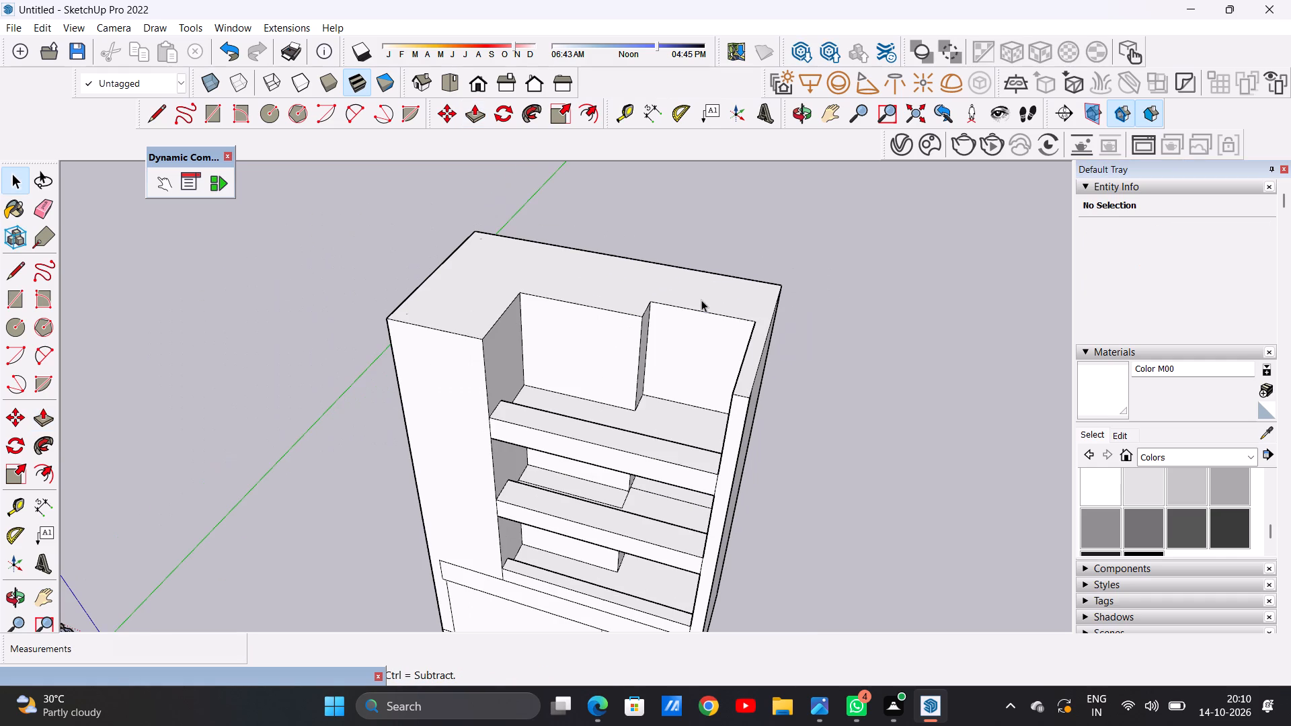
pyautogui.scroll(-8, 703, 267)
pyautogui.moveTo(689, 339); pyautogui.dragTo(769, 220, button='middle')
pyautogui.scroll(5, 650, 395)
pyautogui.moveTo(685, 388); pyautogui.dragTo(537, 348, button='middle')
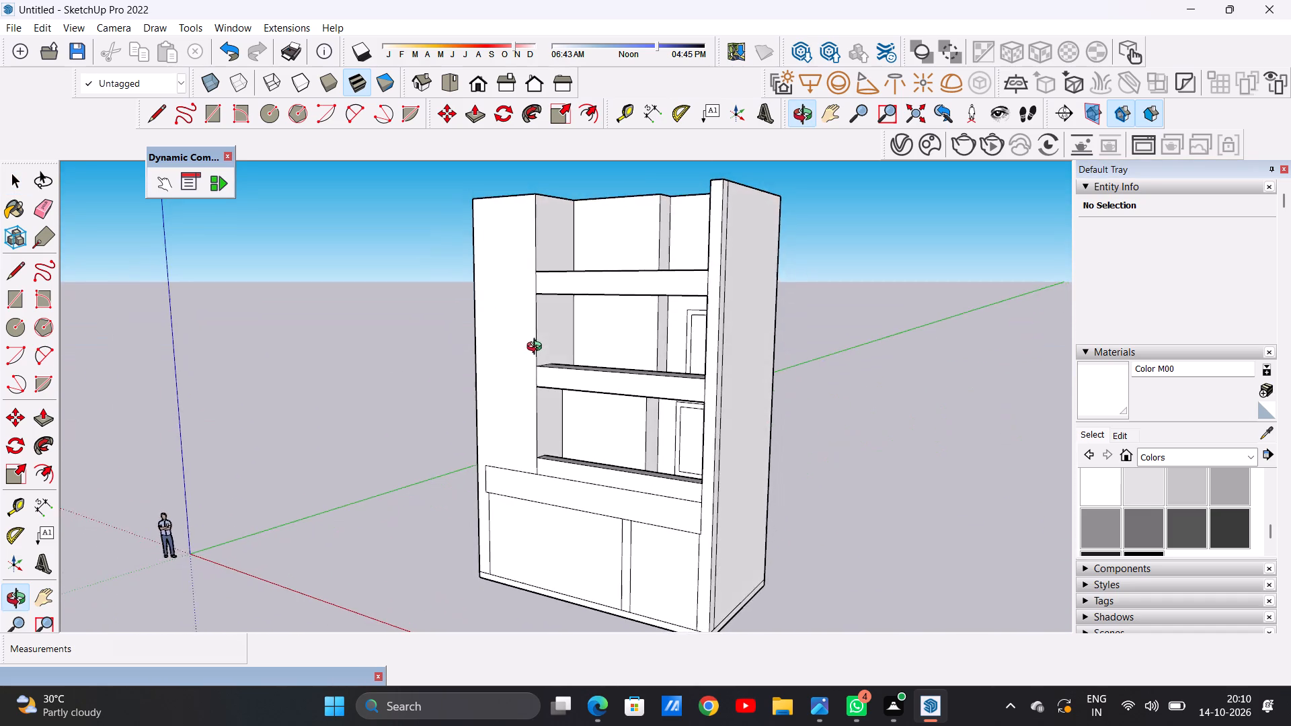
pyautogui.moveTo(537, 348); pyautogui.dragTo(667, 372, button='middle')
pyautogui.scroll(-9, 645, 385)
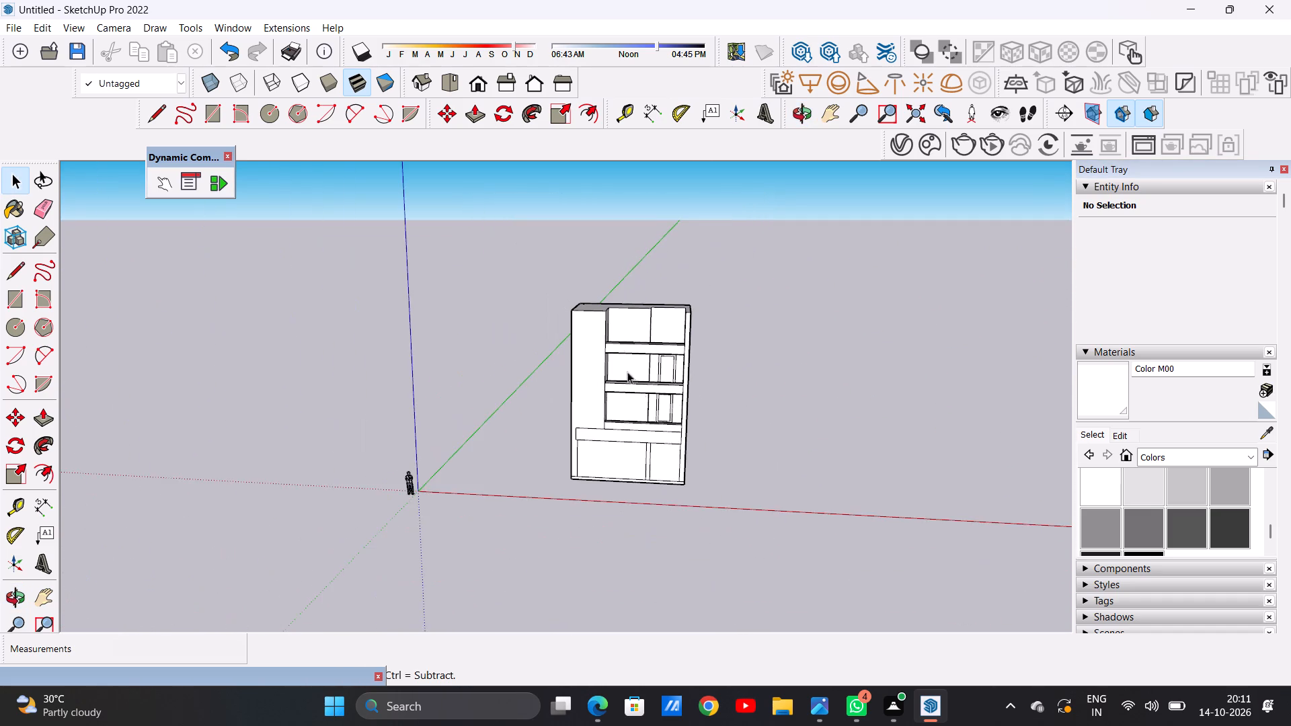
pyautogui.scroll(2, 622, 305)
pyautogui.scroll(-1, 625, 305)
pyautogui.scroll(10, 628, 305)
pyautogui.moveTo(637, 360); pyautogui.dragTo(584, 290, button='middle')
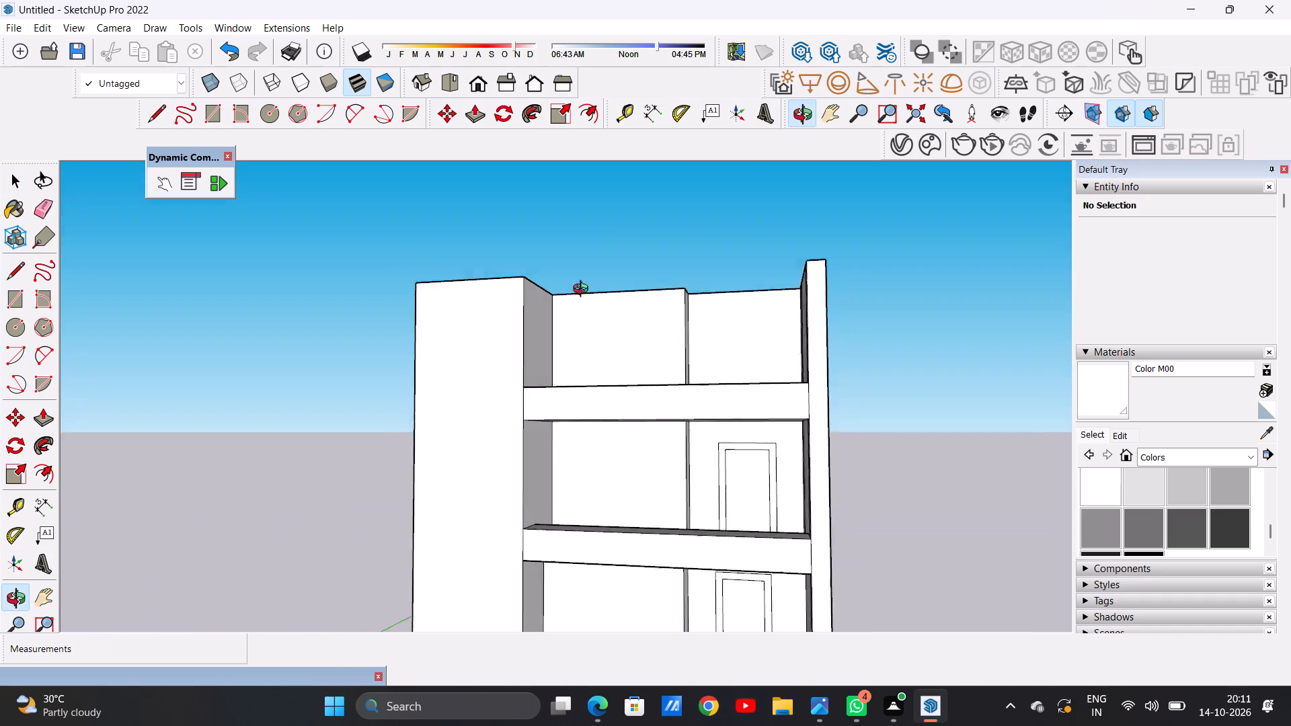
pyautogui.moveTo(584, 290); pyautogui.dragTo(662, 448, button='middle')
pyautogui.scroll(-3, 581, 381)
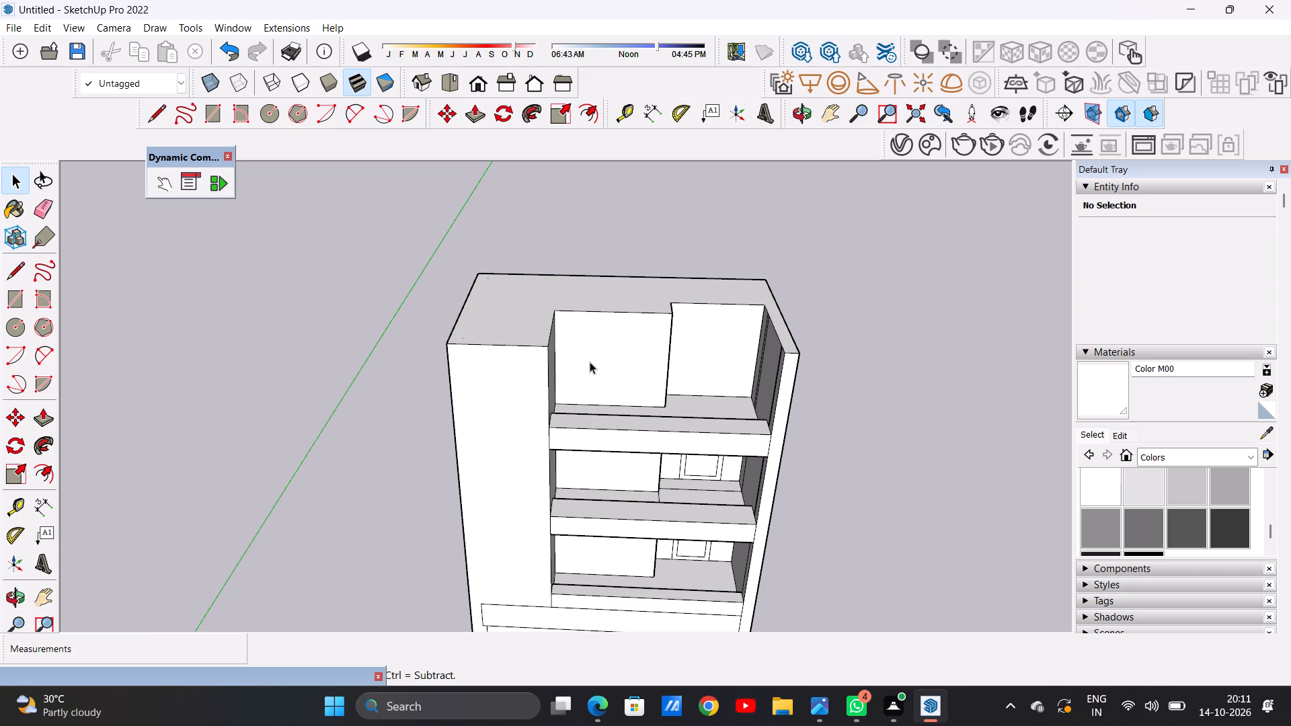
pyautogui.scroll(-7, 540, 315)
pyautogui.scroll(-15, 555, 358)
pyautogui.scroll(7, 586, 370)
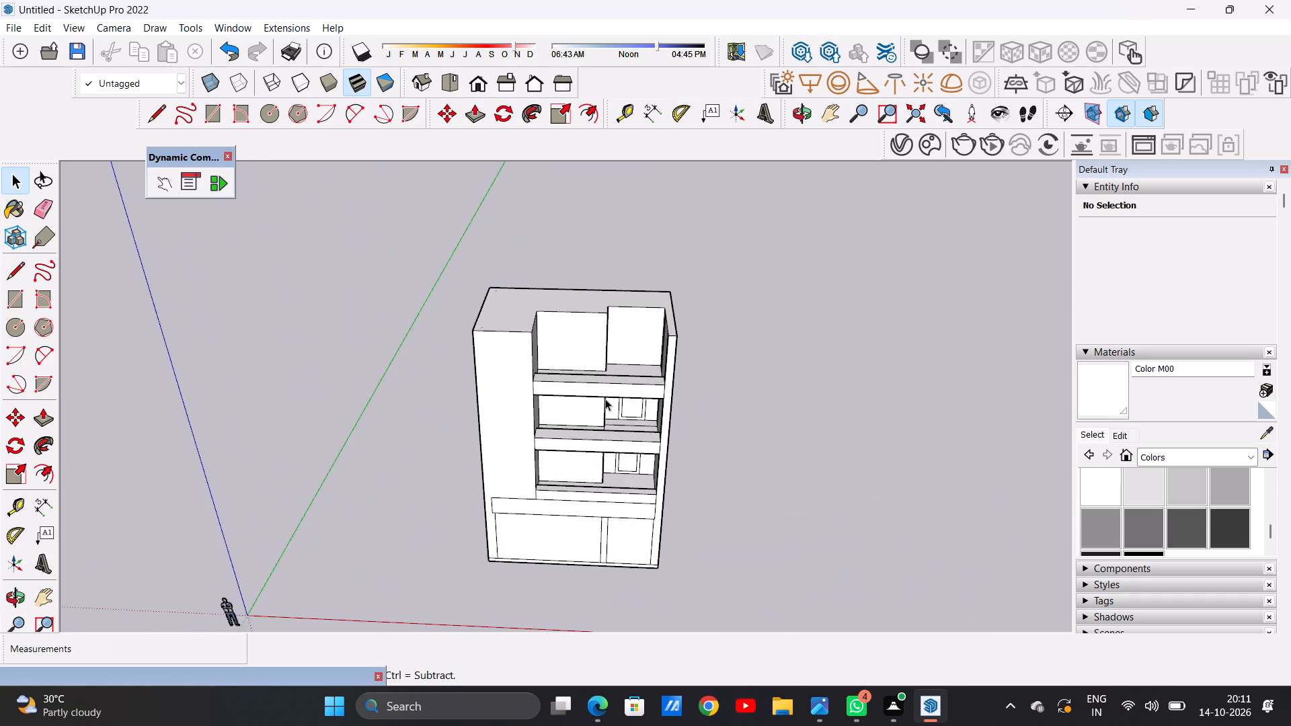
pyautogui.scroll(6, 603, 404)
pyautogui.moveTo(600, 415); pyautogui.dragTo(566, 318, button='middle')
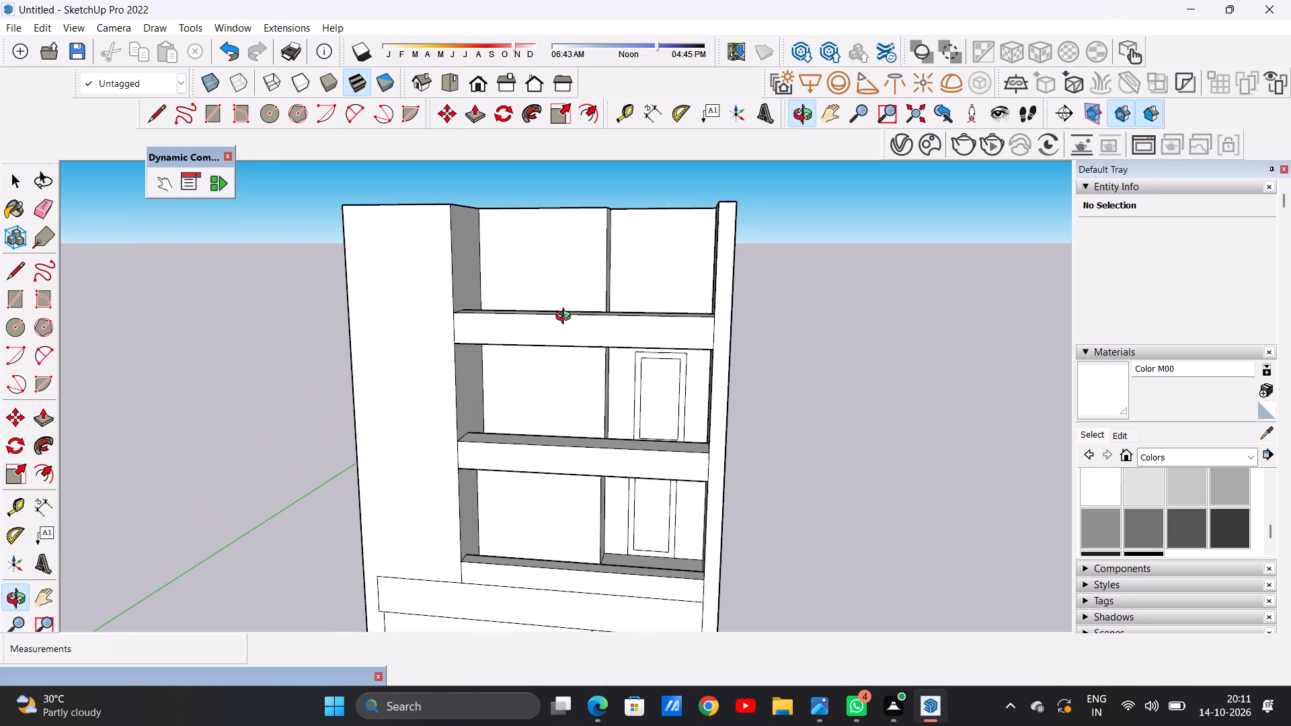
pyautogui.moveTo(566, 318); pyautogui.dragTo(596, 330, button='middle')
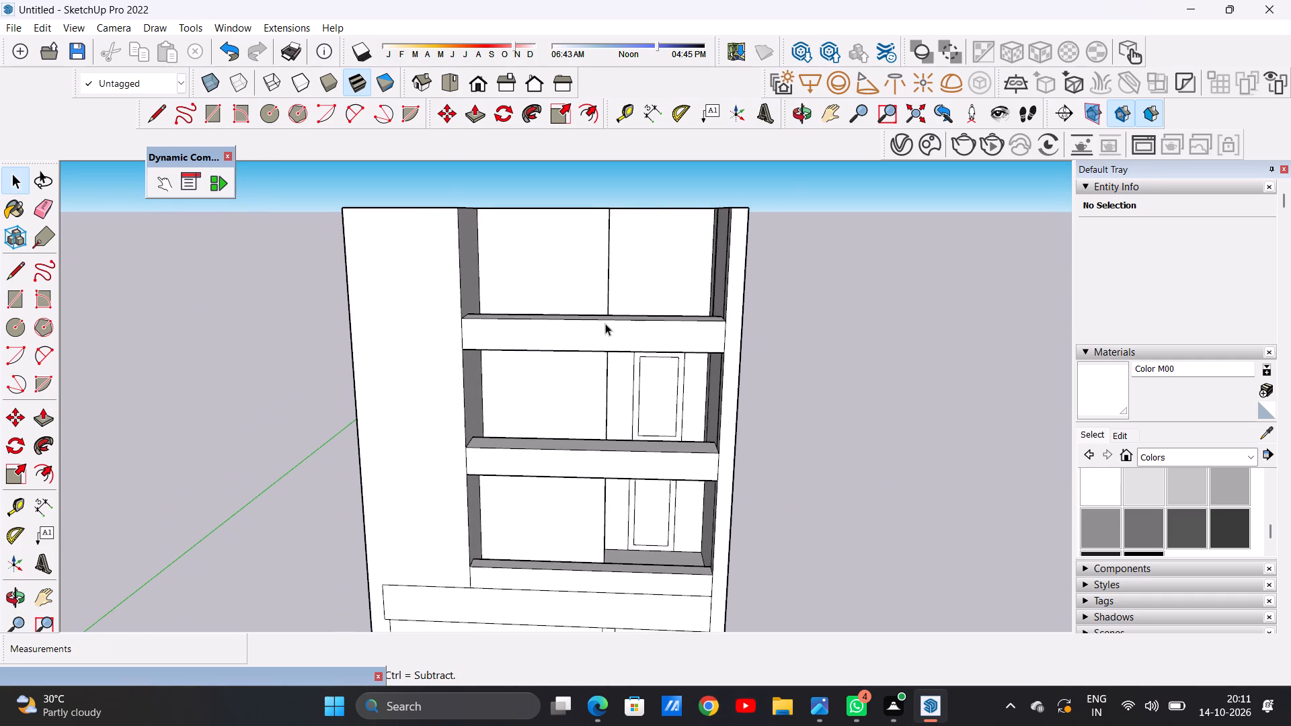
pyautogui.scroll(3, 658, 287)
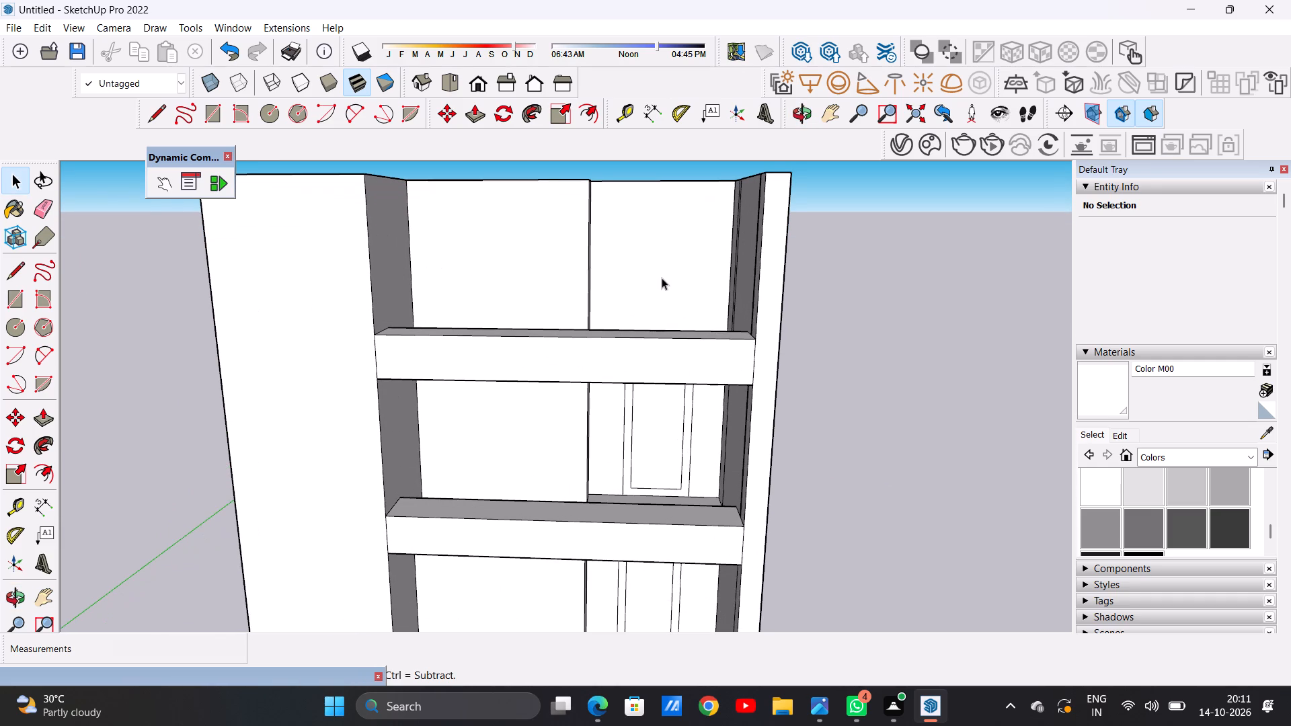
# Draw a door-outline rectangle about 4' 2" by 8' 1" from the floor on the top storey's more deeply recessed rear wall.
pyautogui.press('r')
pyautogui.scroll(-2, 662, 278)
pyautogui.moveTo(664, 298); pyautogui.dragTo(667, 376, button='middle')
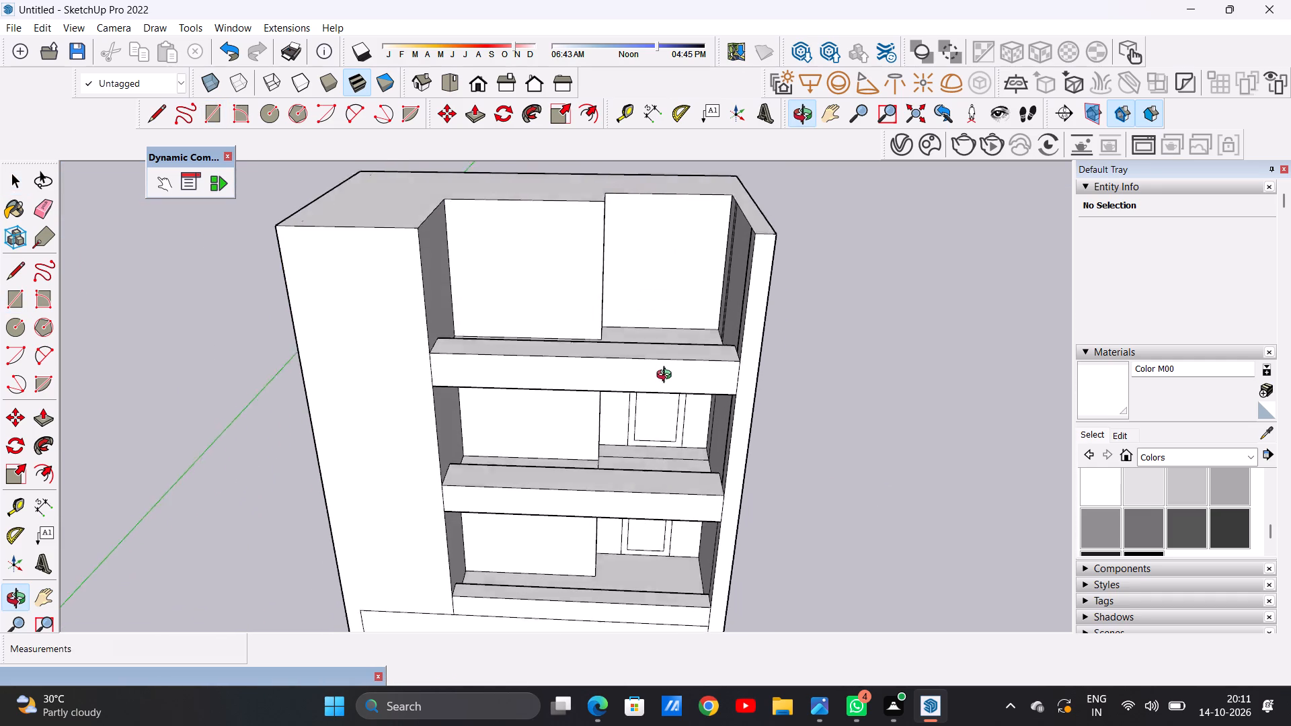
pyautogui.moveTo(667, 376); pyautogui.dragTo(670, 399, button='middle')
pyautogui.scroll(5, 650, 335)
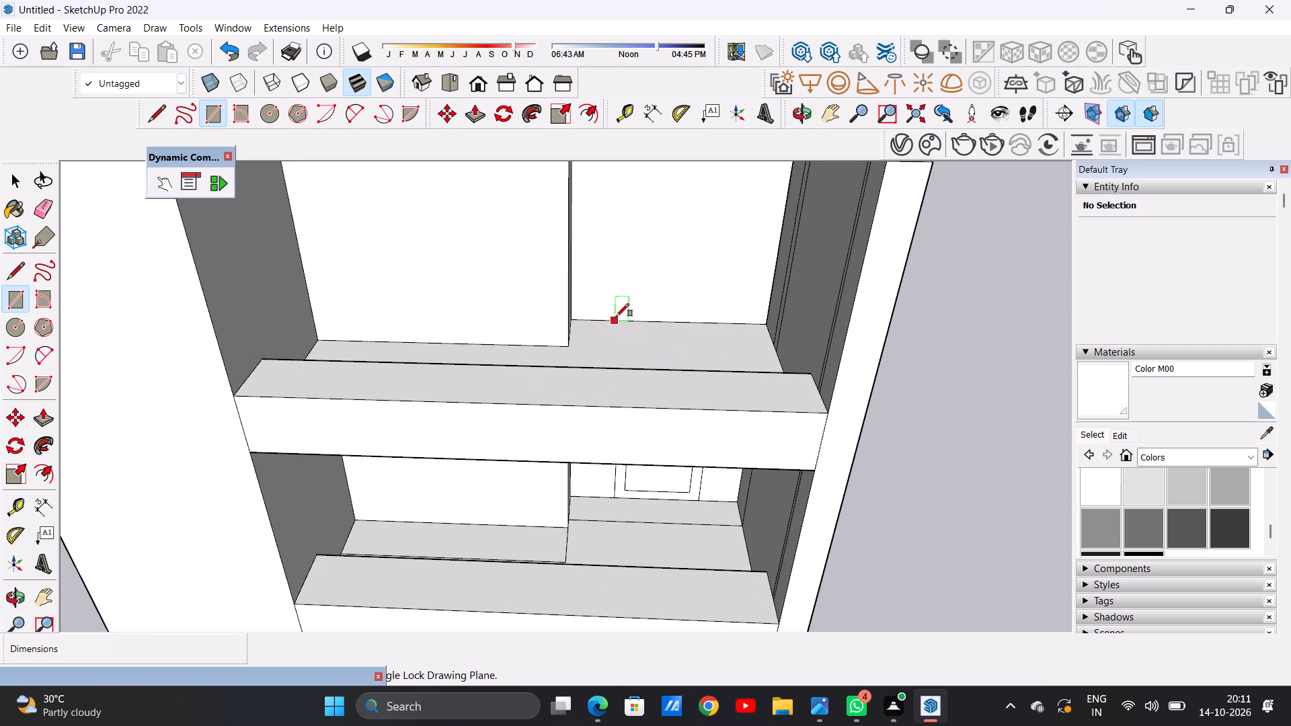
pyautogui.click(616, 317)
pyautogui.scroll(-7, 628, 237)
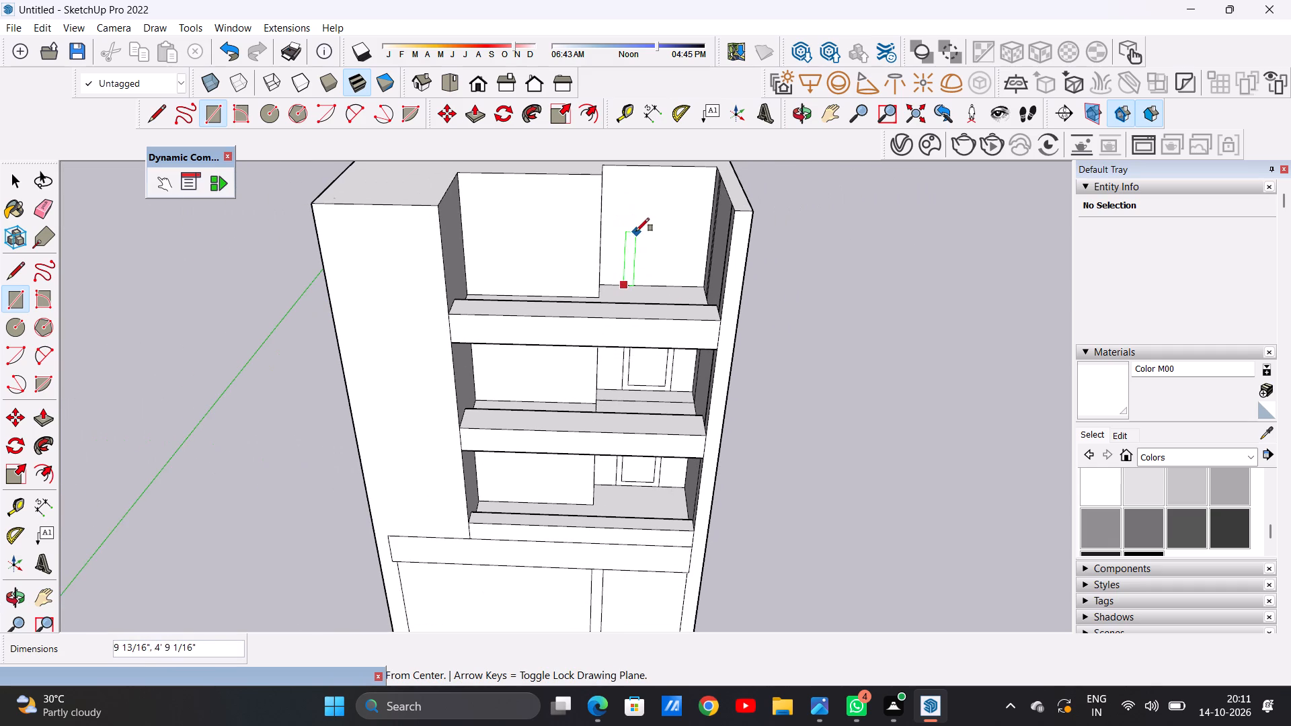
pyautogui.click(682, 191)
pyautogui.press('space')
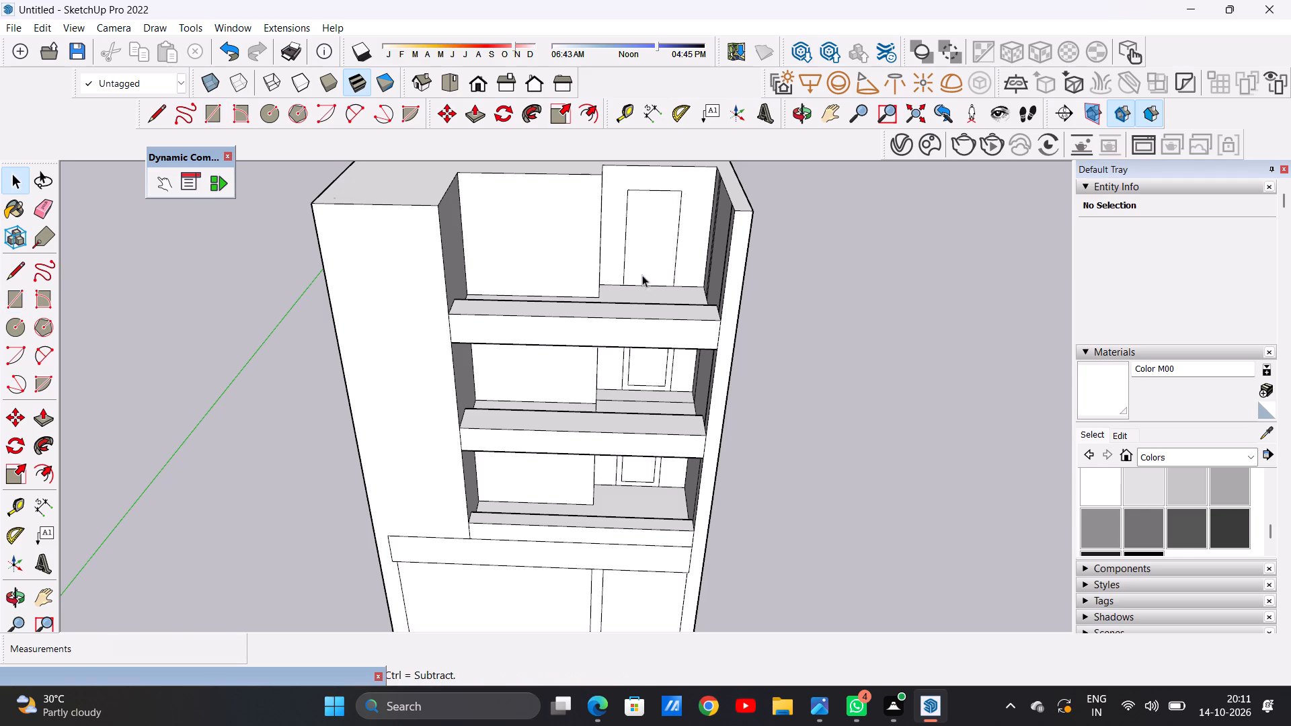
# Offset the top storey's door outline inward about 7" to form its frame.
pyautogui.scroll(-6, 635, 292)
pyautogui.moveTo(654, 333); pyautogui.dragTo(652, 231, button='middle')
pyautogui.scroll(4, 652, 265)
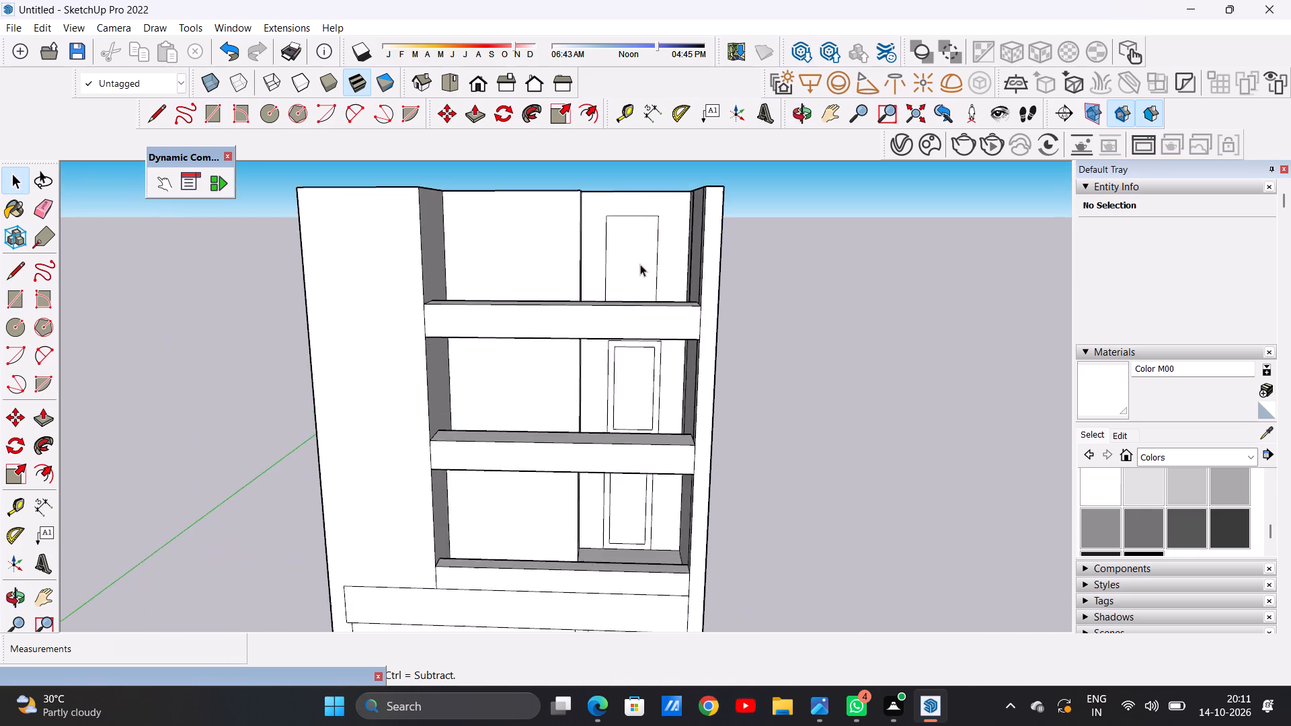
pyautogui.scroll(4, 640, 264)
pyautogui.scroll(-1, 641, 261)
pyautogui.scroll(6, 641, 261)
pyautogui.write('OF')
pyautogui.scroll(-7, 633, 275)
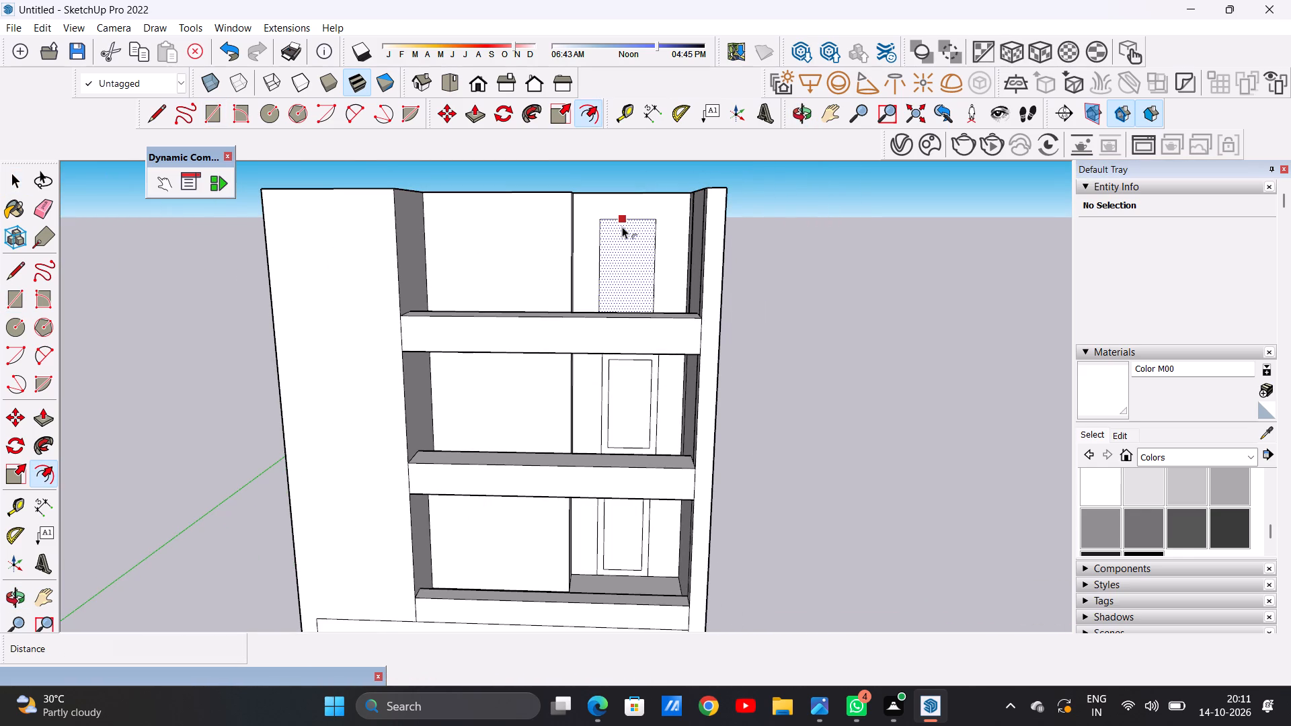
pyautogui.click(615, 223)
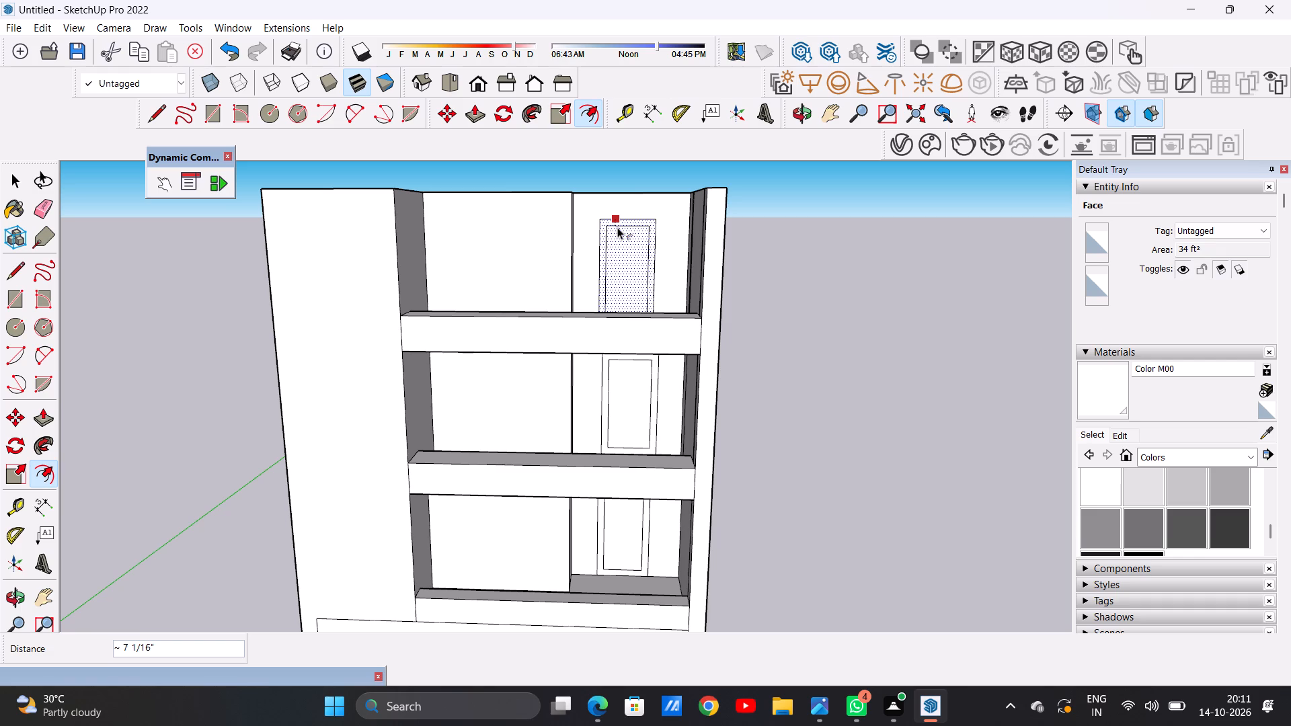
pyautogui.click(617, 227)
pyautogui.press('space')
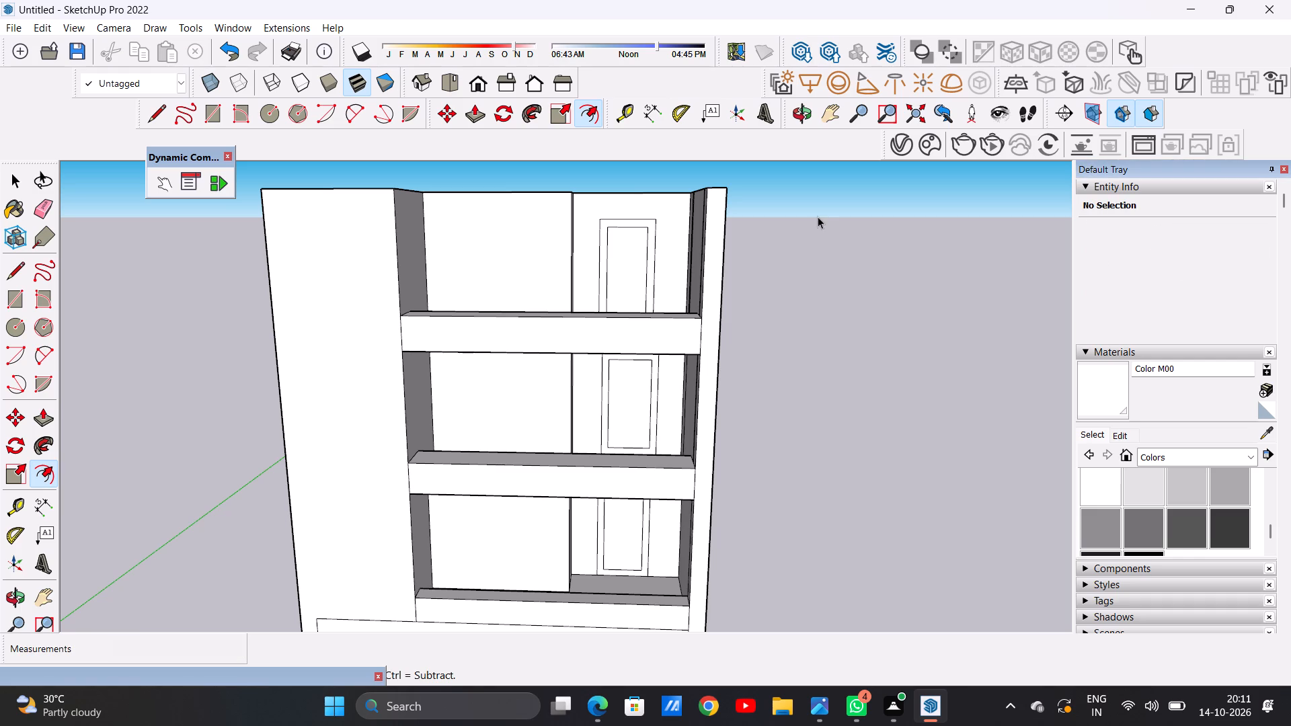
pyautogui.click(818, 216)
# Erase the rear pair of vertical lines on the inner face of the top storey's thin side wall.
pyautogui.scroll(-6, 621, 271)
pyautogui.moveTo(687, 289); pyautogui.dragTo(564, 351, button='middle')
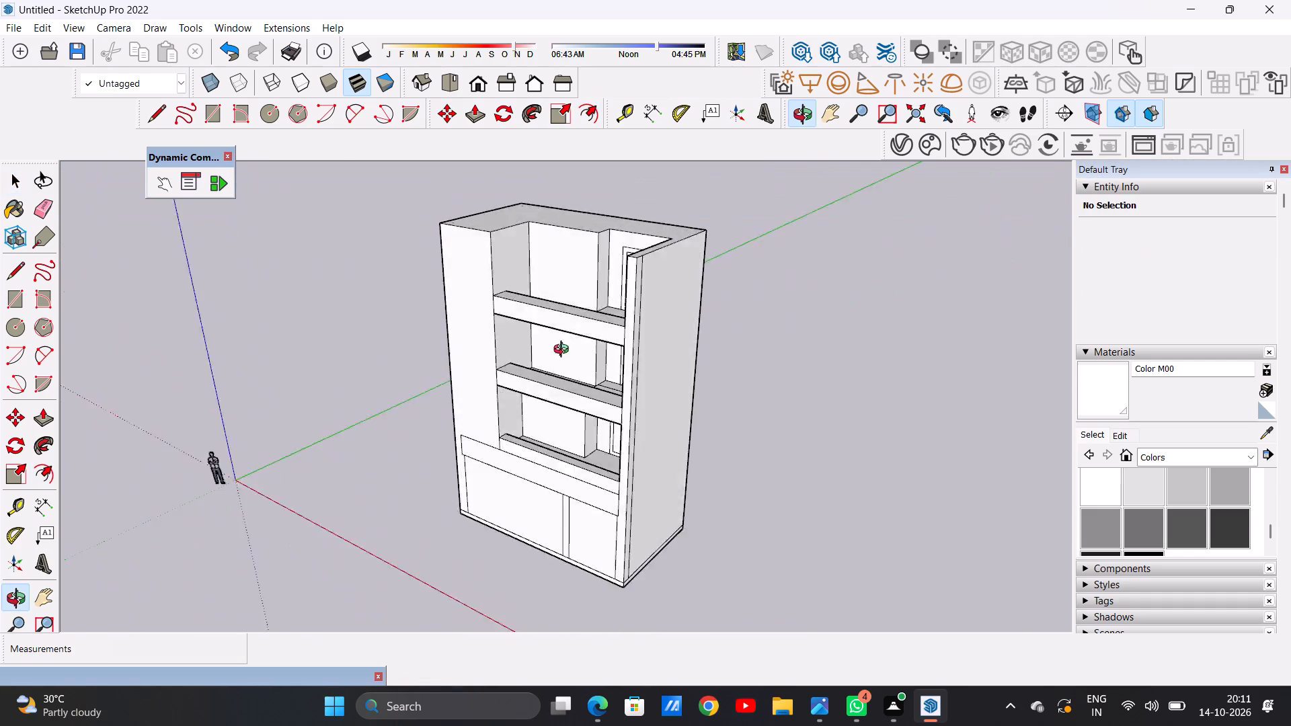
pyautogui.moveTo(564, 351); pyautogui.dragTo(656, 327, button='middle')
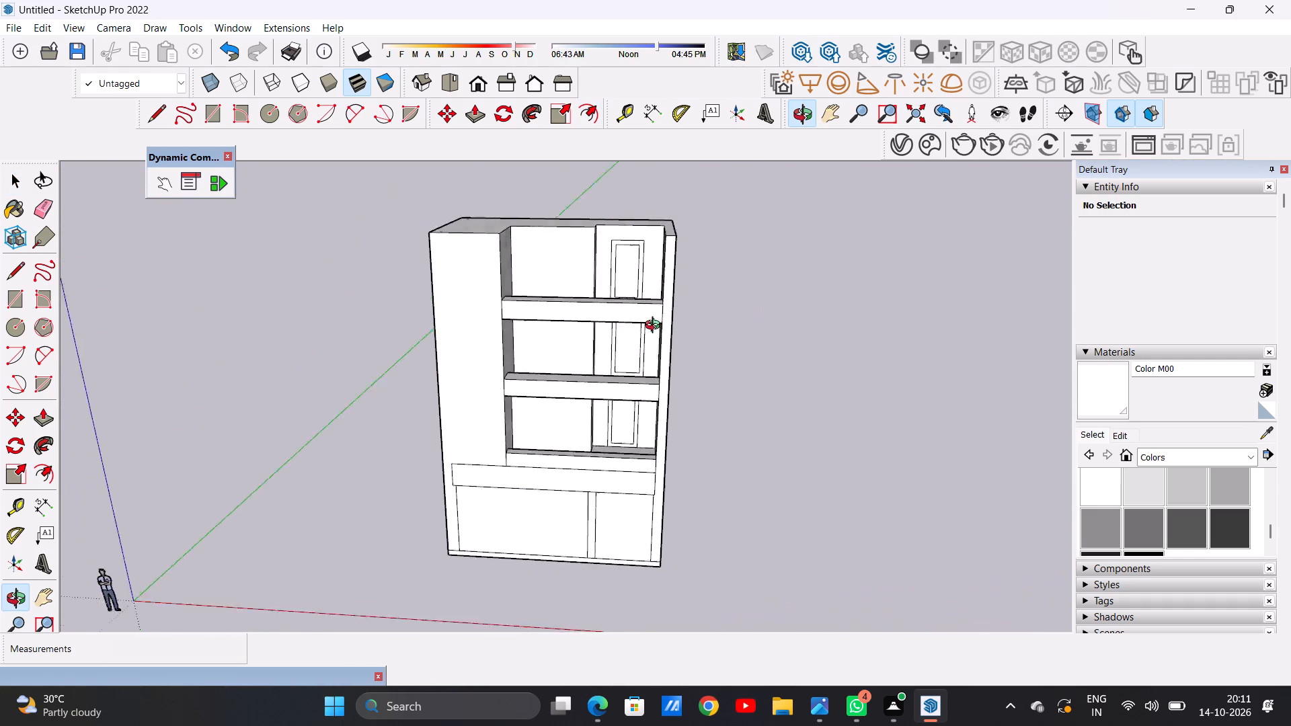
pyautogui.moveTo(656, 327); pyautogui.dragTo(765, 306, button='middle')
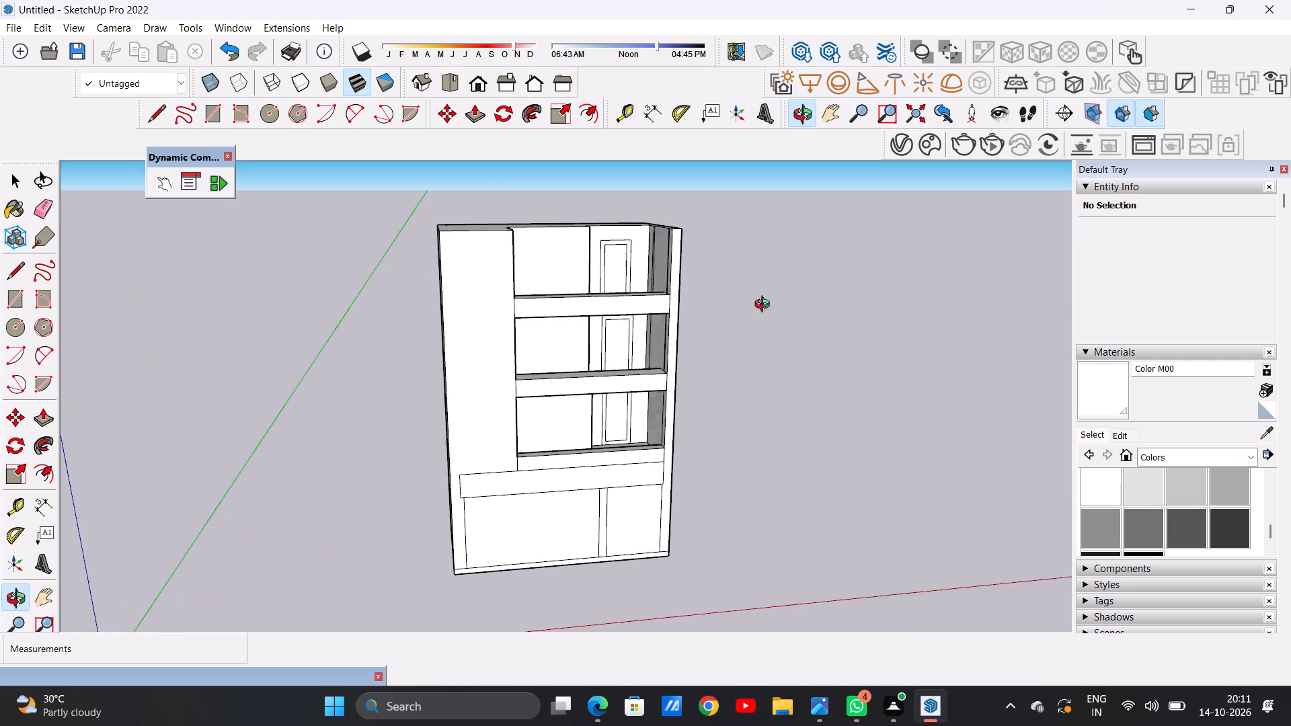
pyautogui.moveTo(765, 306); pyautogui.dragTo(825, 312, button='middle')
pyautogui.scroll(7, 651, 269)
pyautogui.scroll(-1, 625, 264)
pyautogui.scroll(7, 624, 264)
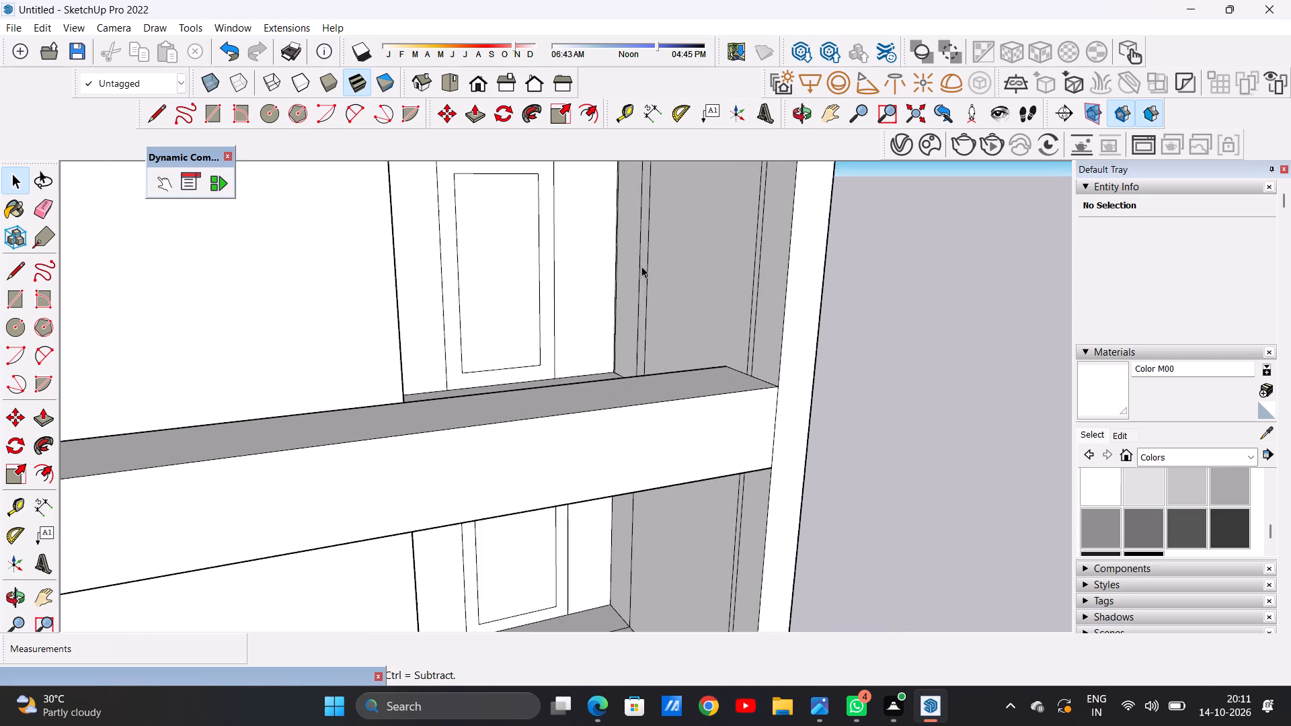
pyautogui.press('e')
pyautogui.moveTo(635, 259); pyautogui.dragTo(650, 262)
pyautogui.scroll(-4, 650, 349)
# Erase the front pair of vertical lines on the thin side wall's inner face in the storey below.
pyautogui.moveTo(674, 376); pyautogui.dragTo(559, 492, button='middle')
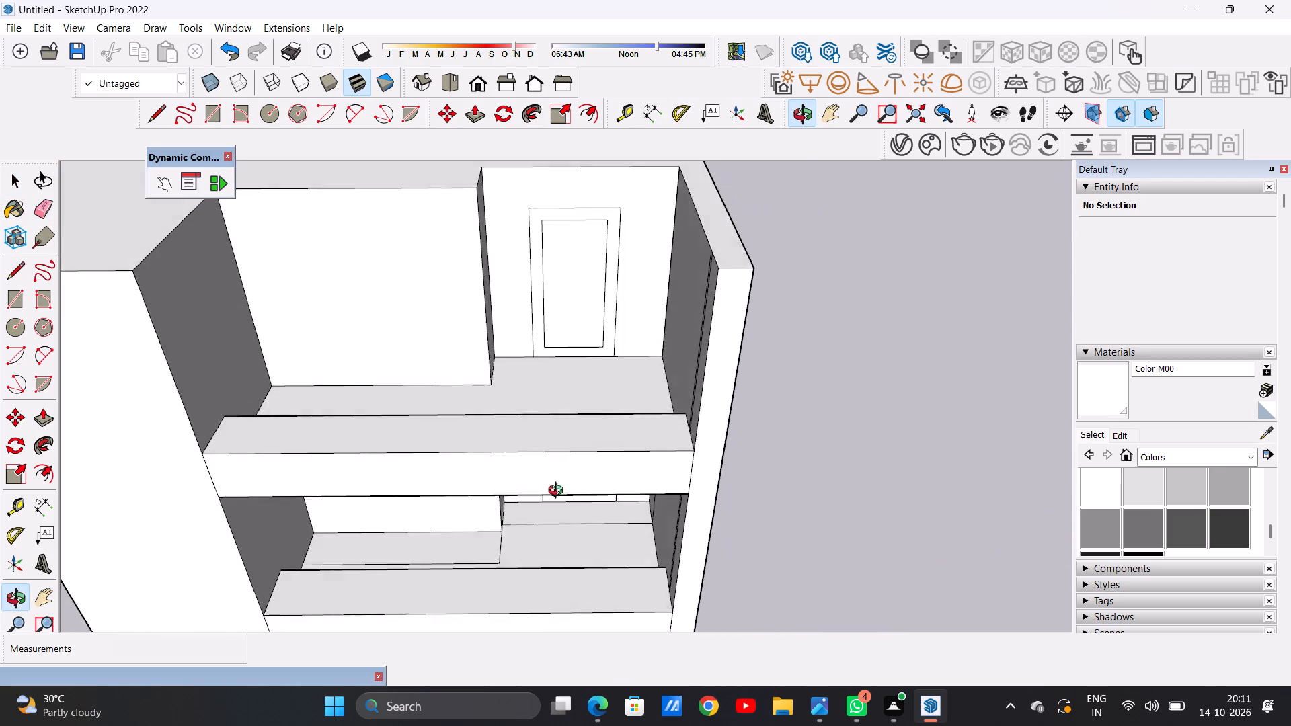
pyautogui.moveTo(559, 492); pyautogui.dragTo(605, 381, button='middle')
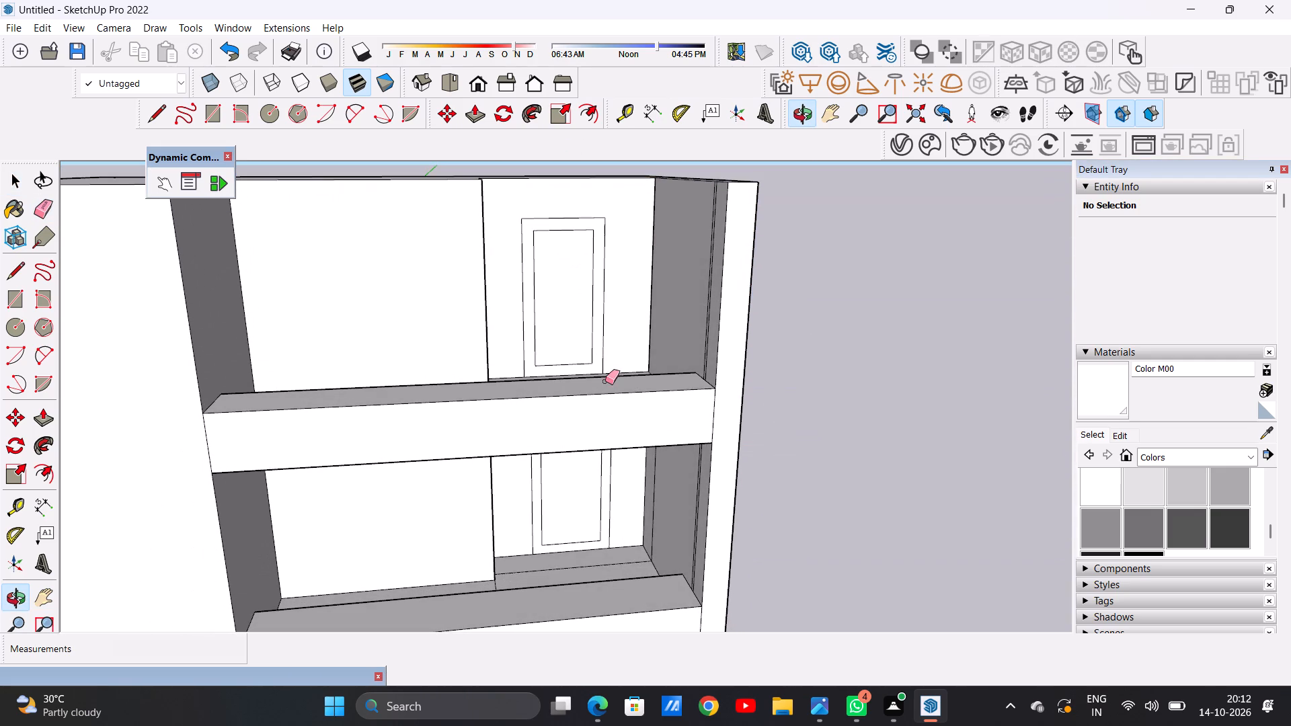
pyautogui.scroll(7, 660, 496)
pyautogui.moveTo(740, 394); pyautogui.dragTo(777, 398)
pyautogui.scroll(-15, 637, 292)
# Erase the front pair of vertical lines on the inner face of the top storey's thin side wall.
pyautogui.moveTo(651, 465); pyautogui.dragTo(643, 339, button='middle')
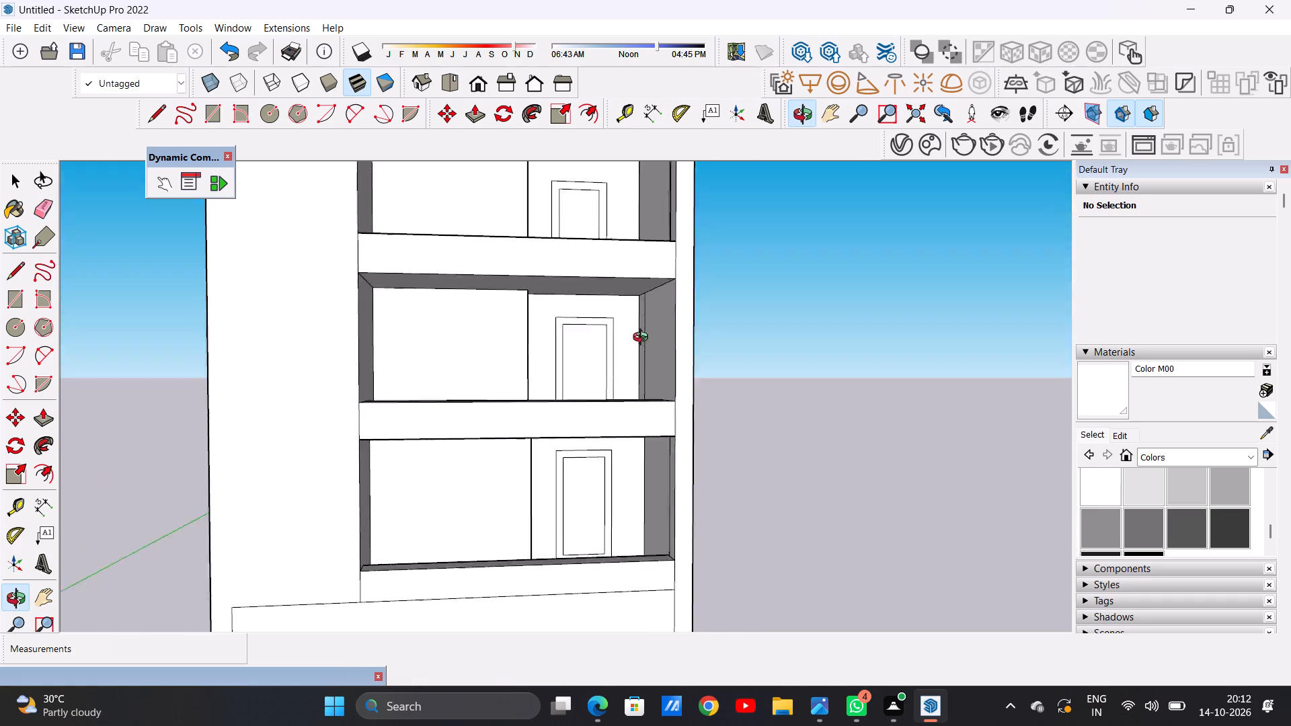
pyautogui.moveTo(643, 339); pyautogui.dragTo(639, 260, button='middle')
pyautogui.moveTo(661, 431); pyautogui.dragTo(623, 577, button='middle')
pyautogui.scroll(-3, 643, 473)
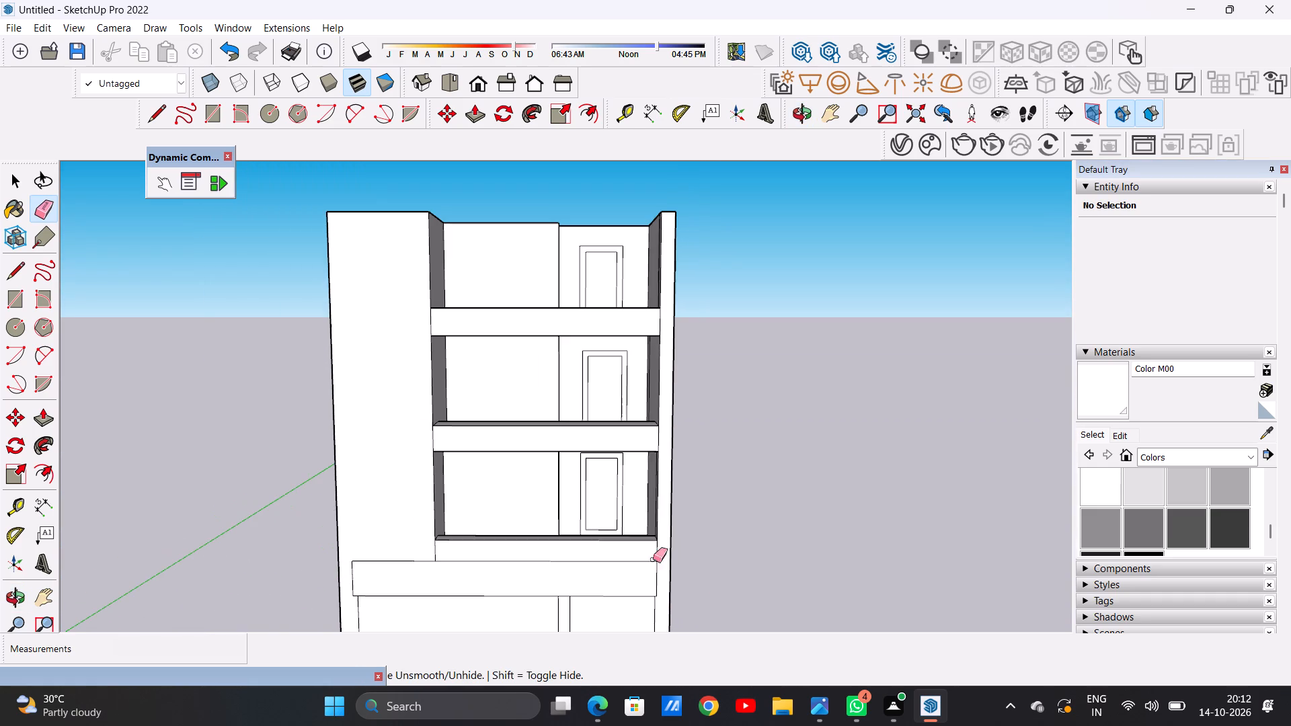
pyautogui.moveTo(570, 311); pyautogui.dragTo(699, 462, button='middle')
pyautogui.scroll(5, 674, 309)
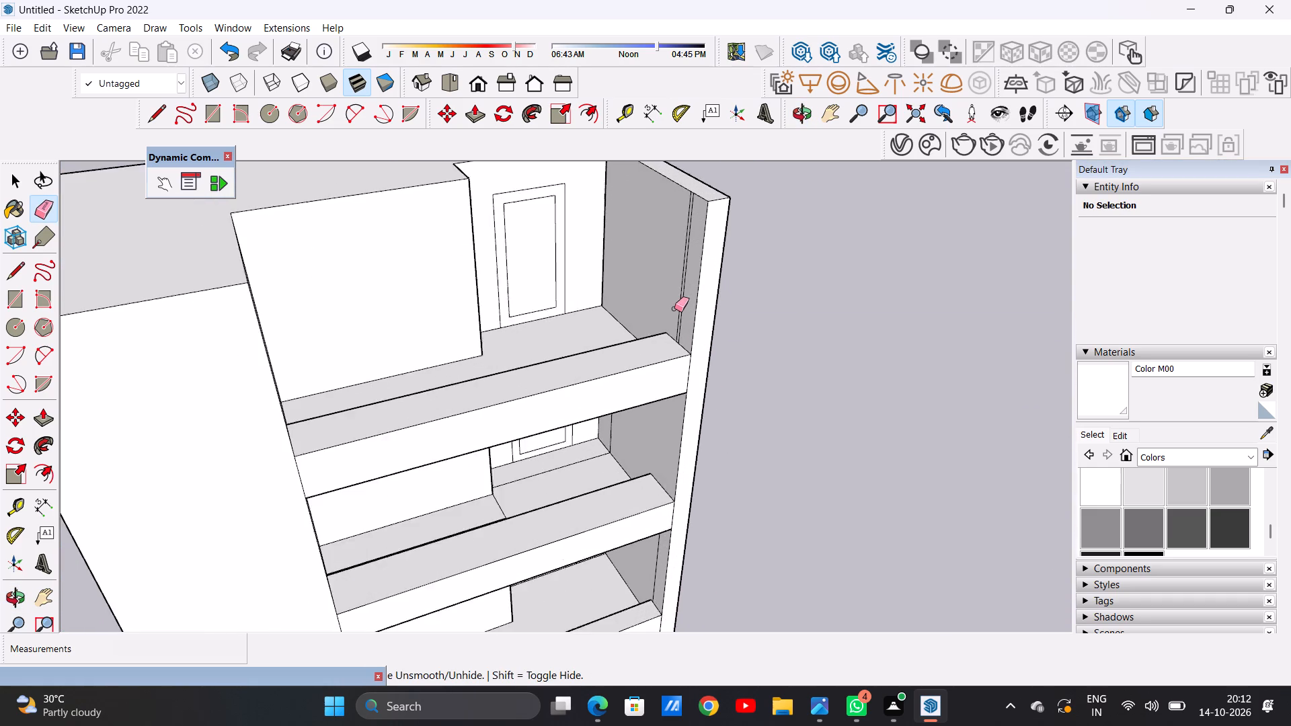
pyautogui.scroll(5, 674, 309)
pyautogui.click(690, 290)
pyautogui.moveTo(691, 290); pyautogui.dragTo(685, 288)
pyautogui.doubleClick(682, 288)
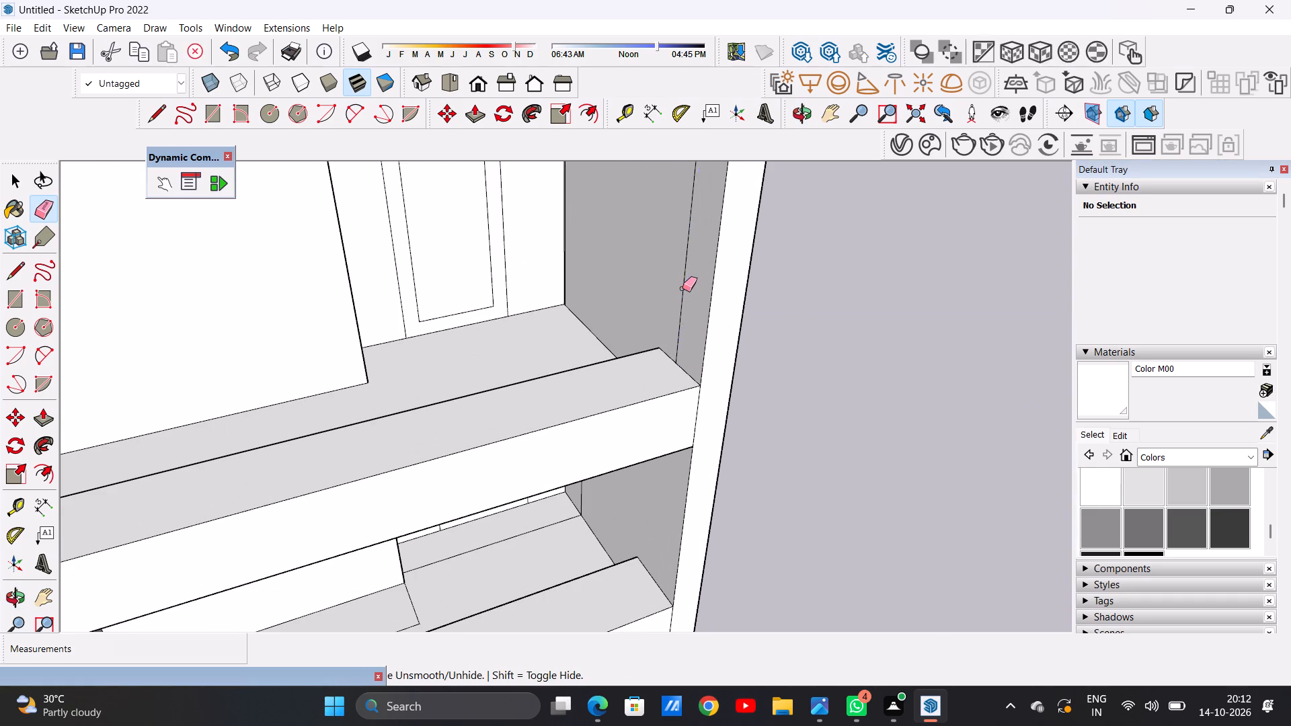
pyautogui.press('space')
# Examine the whole building's facade, balconies and doors from the front and from above.
pyautogui.scroll(-11, 623, 323)
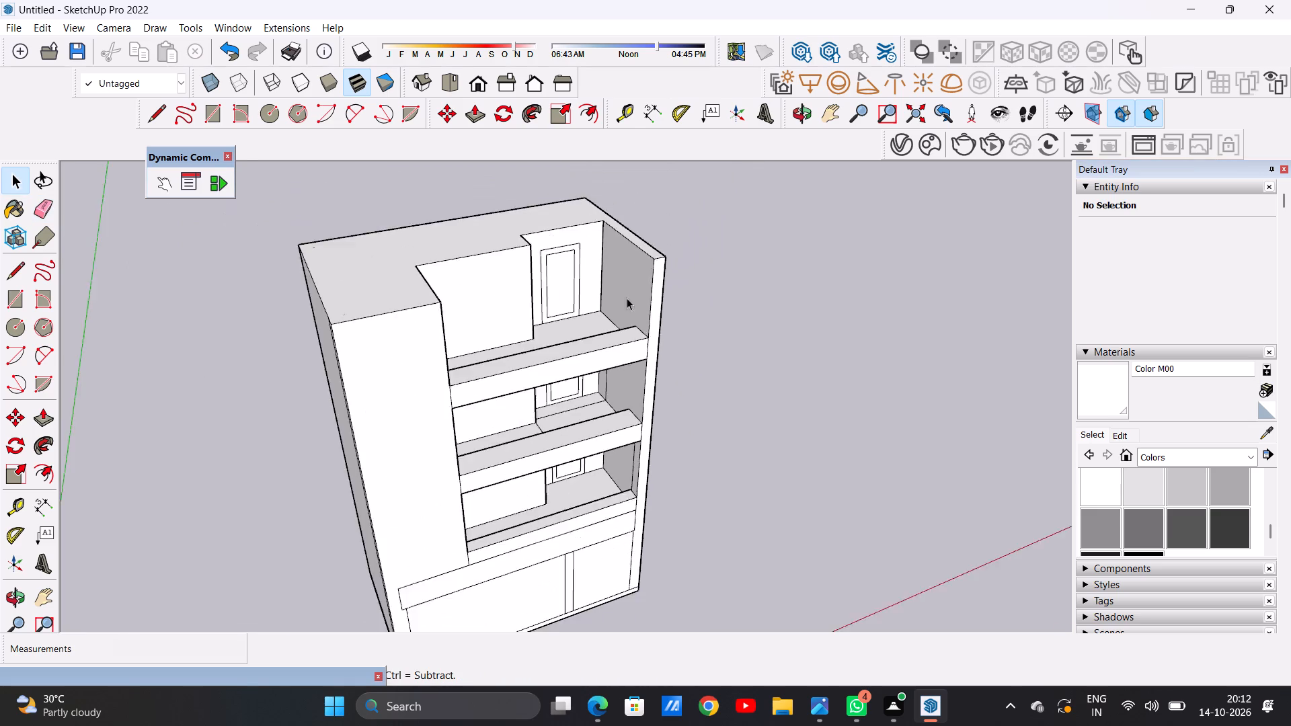
pyautogui.scroll(-5, 627, 298)
pyautogui.moveTo(636, 368); pyautogui.dragTo(553, 130, button='middle')
pyautogui.moveTo(581, 379); pyautogui.dragTo(537, 445, button='middle')
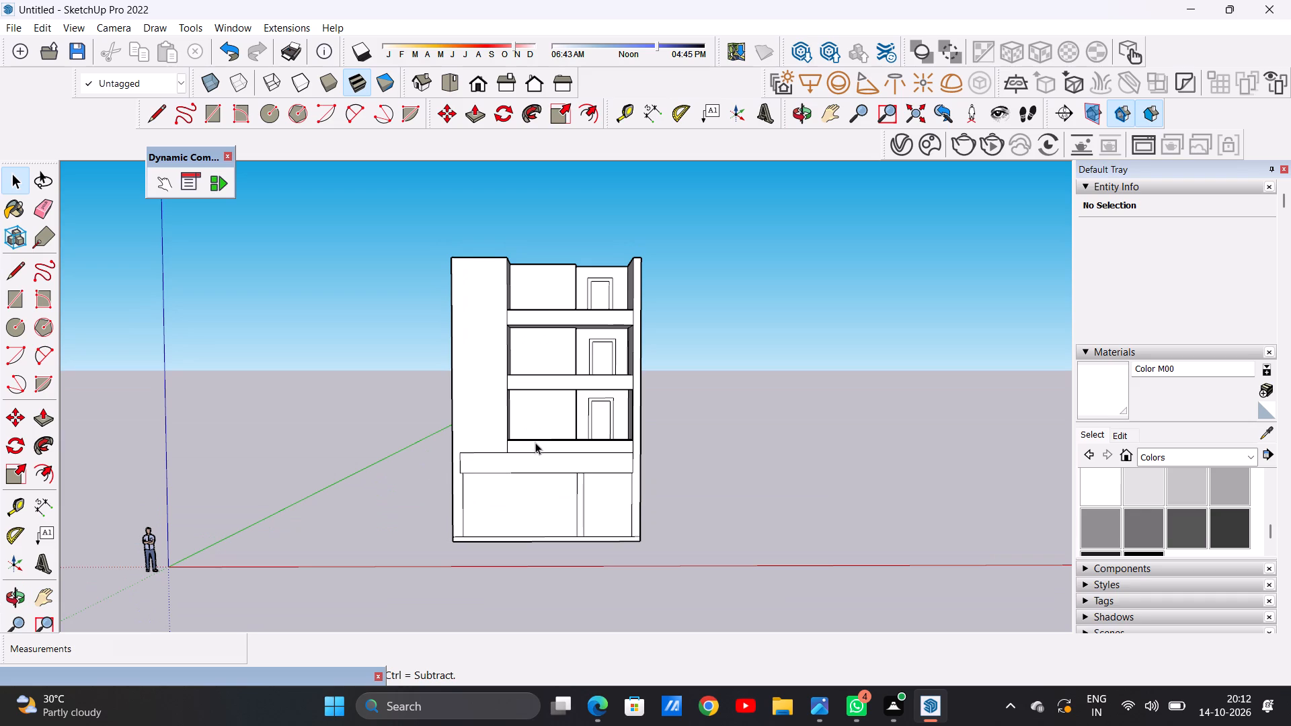
pyautogui.scroll(-8, 539, 432)
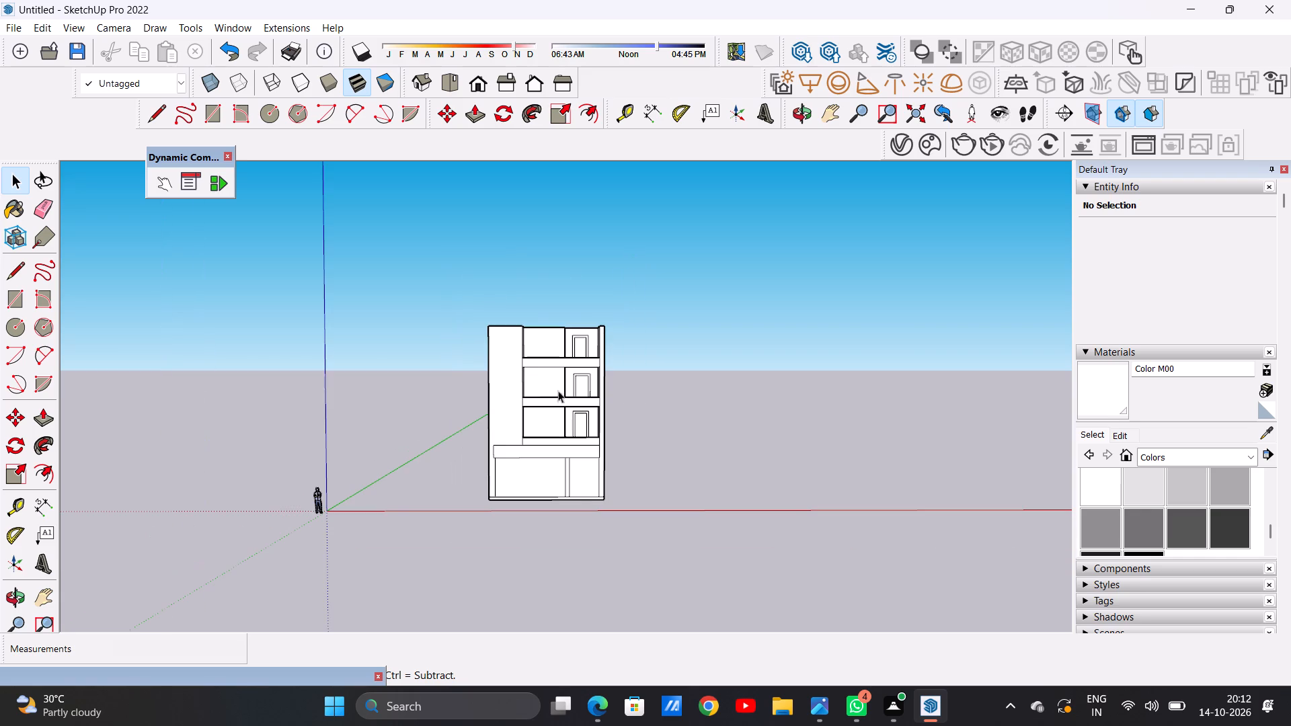
pyautogui.scroll(7, 559, 383)
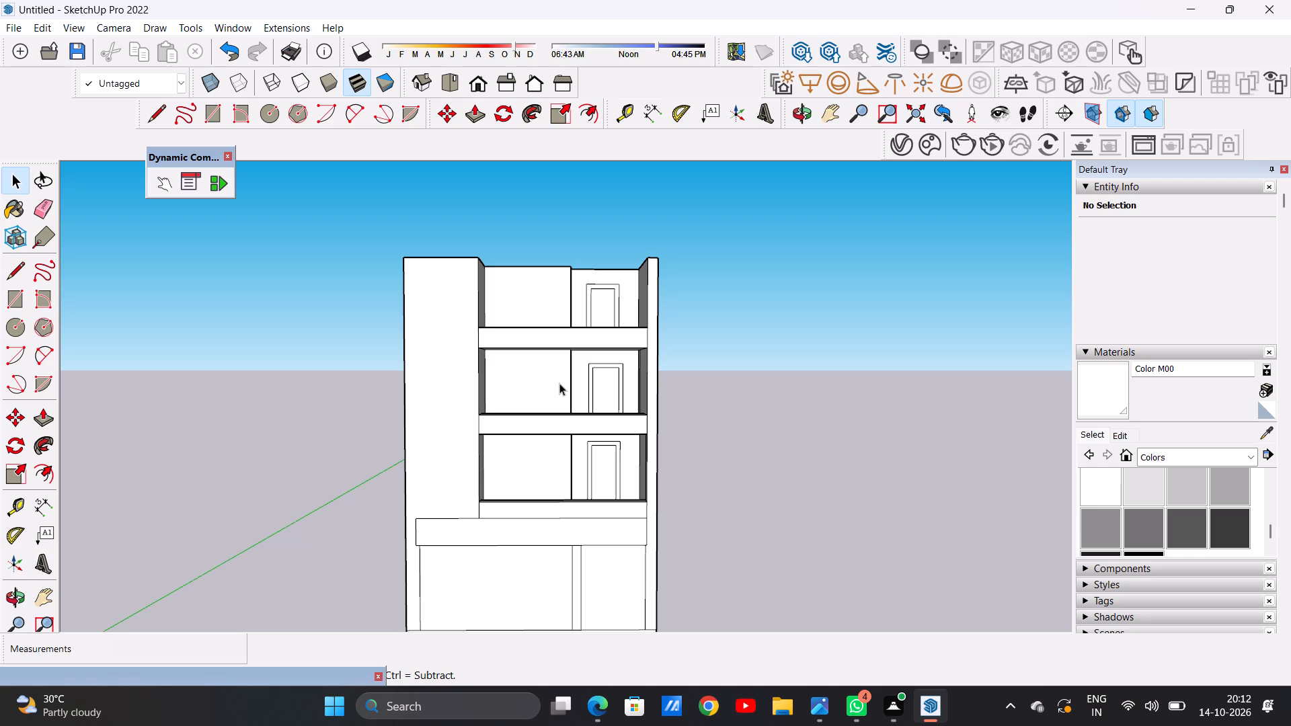
pyautogui.scroll(-13, 529, 378)
pyautogui.scroll(6, 558, 492)
pyautogui.scroll(-10, 550, 442)
pyautogui.scroll(3, 580, 373)
pyautogui.scroll(-1, 580, 373)
pyautogui.scroll(3, 580, 373)
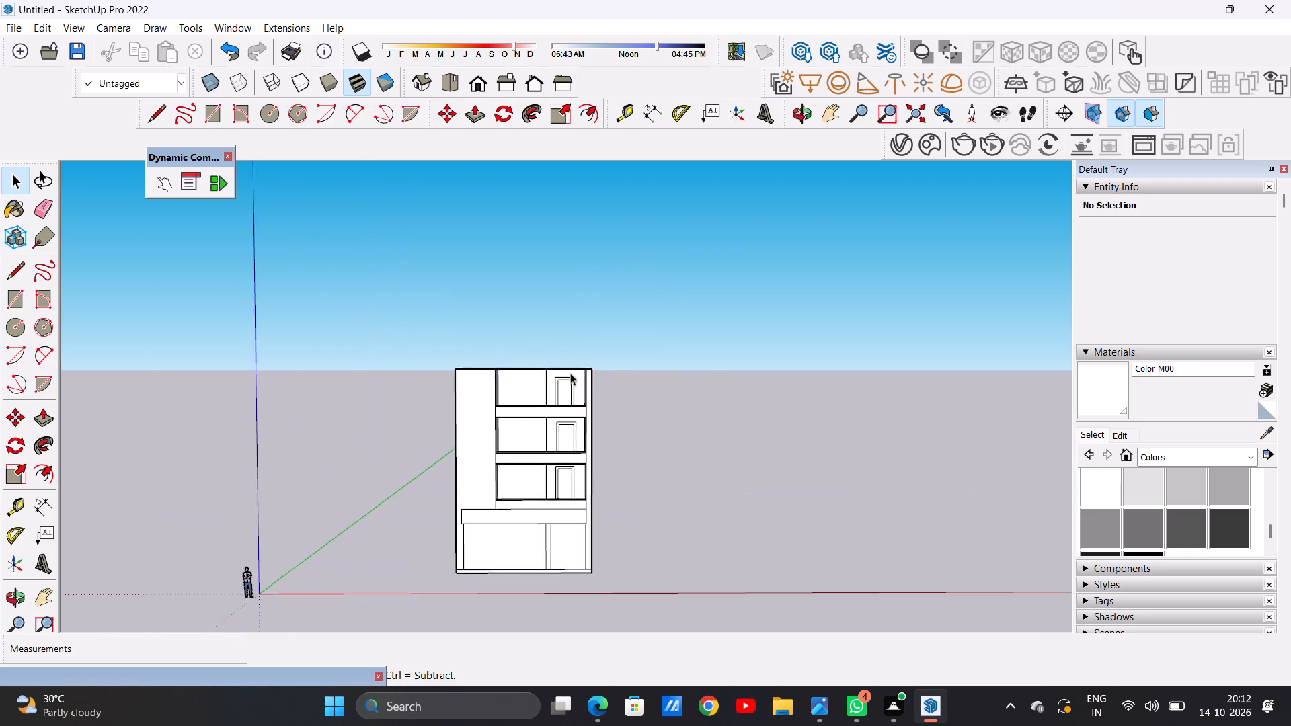
pyautogui.moveTo(526, 385); pyautogui.dragTo(529, 580, button='middle')
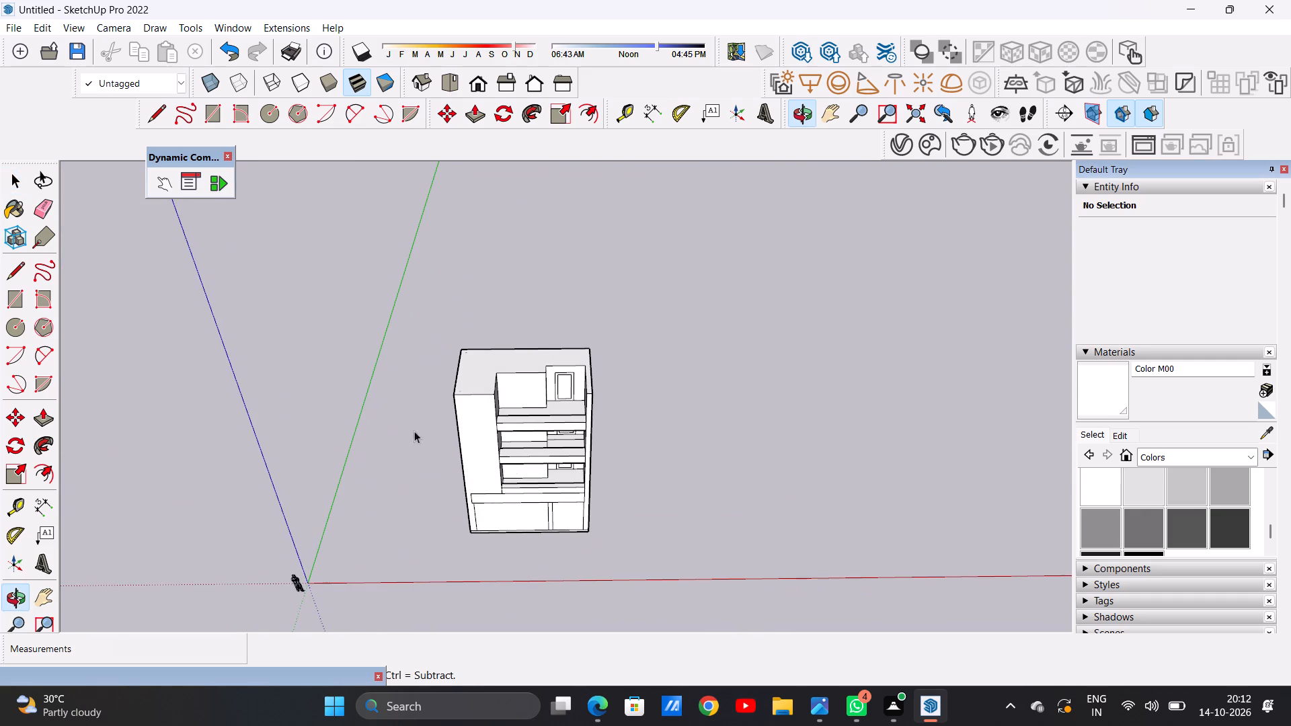
pyautogui.scroll(7, 414, 417)
pyautogui.scroll(-4, 502, 419)
pyautogui.moveTo(516, 457); pyautogui.dragTo(493, 415, button='middle')
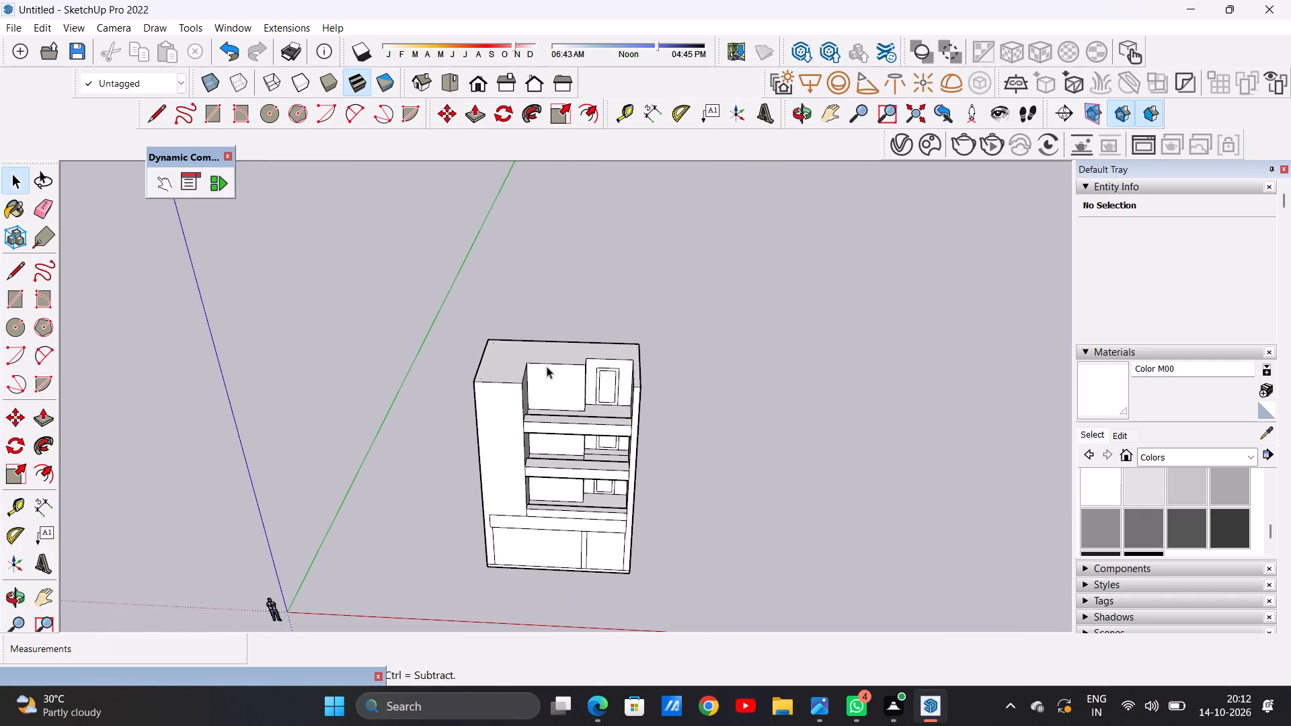
# Push/Pull the building's top face up about 5 7/8" as a roof slab layer.
pyautogui.scroll(-4, 547, 380)
pyautogui.scroll(10, 523, 398)
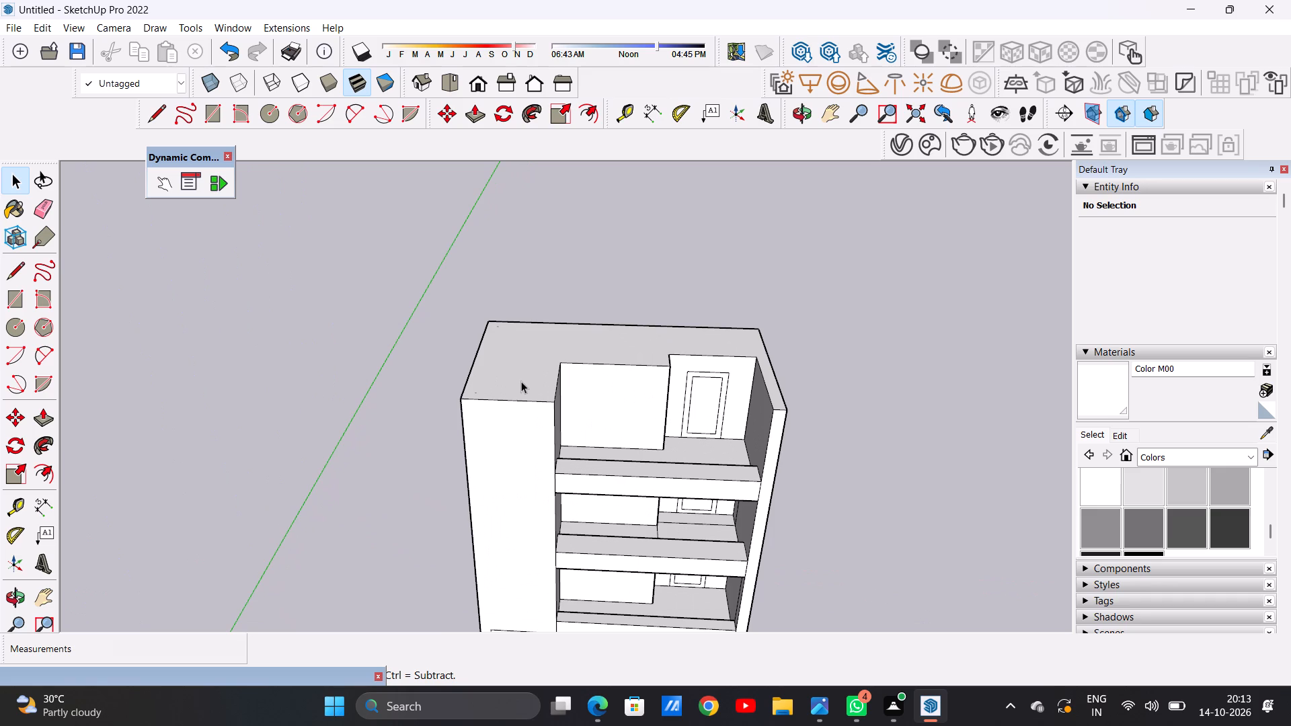
pyautogui.press('p')
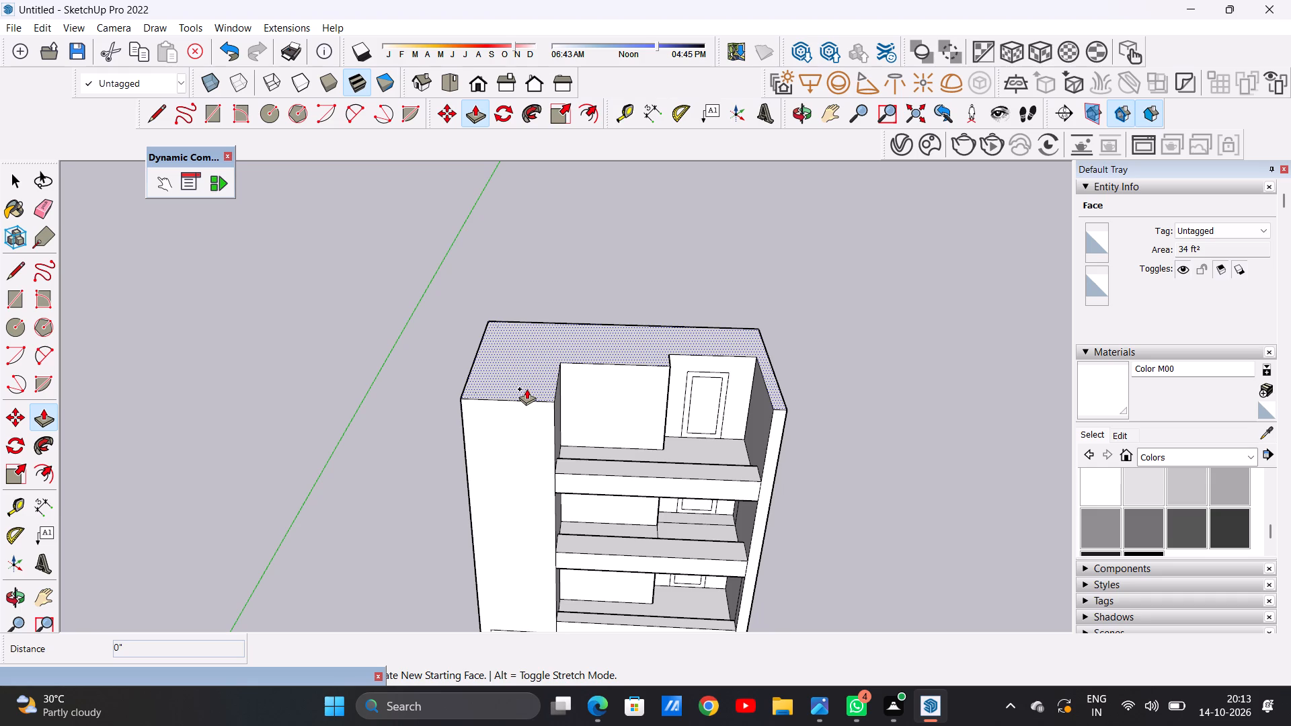
pyautogui.click(526, 389)
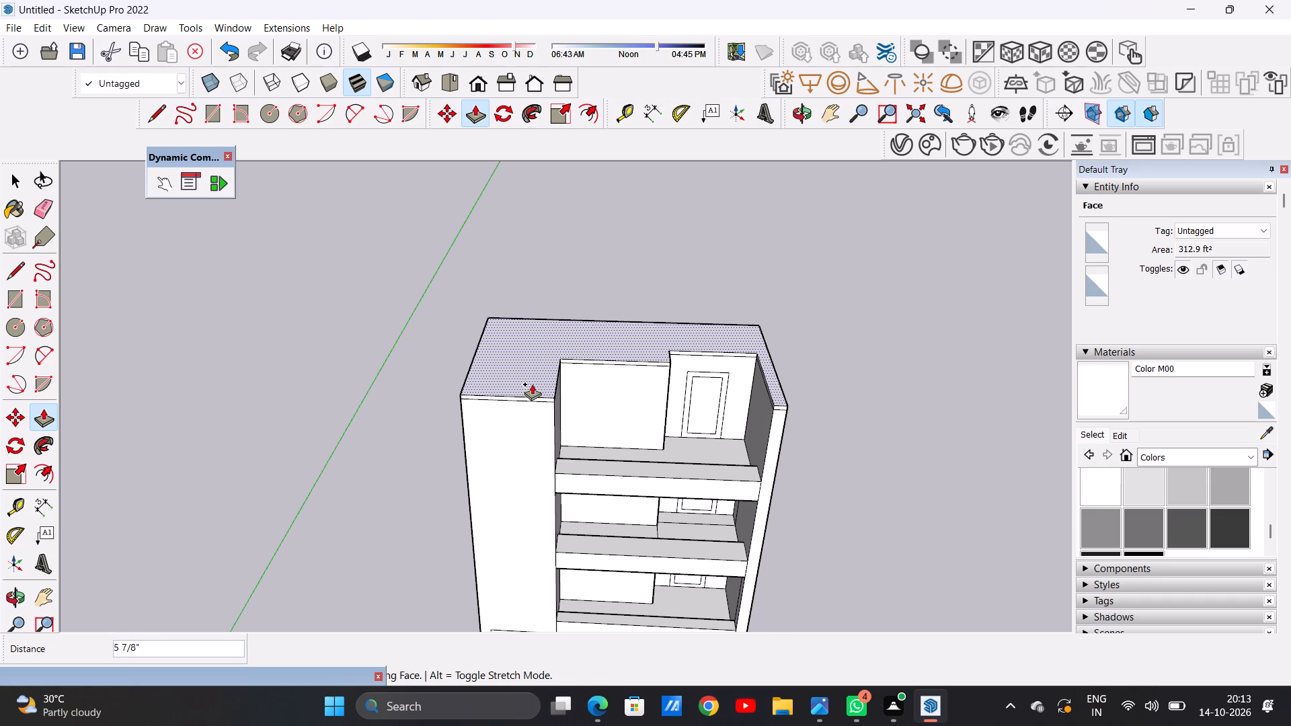
pyautogui.click(532, 384)
pyautogui.press('space')
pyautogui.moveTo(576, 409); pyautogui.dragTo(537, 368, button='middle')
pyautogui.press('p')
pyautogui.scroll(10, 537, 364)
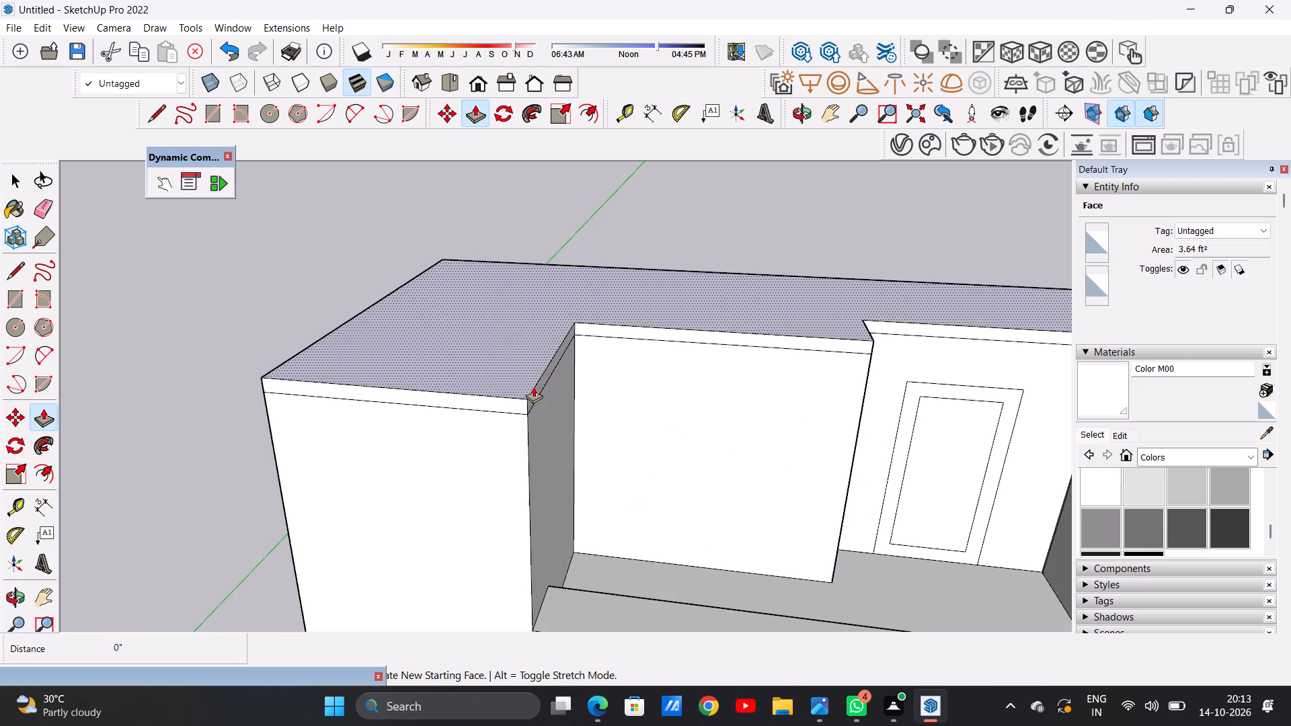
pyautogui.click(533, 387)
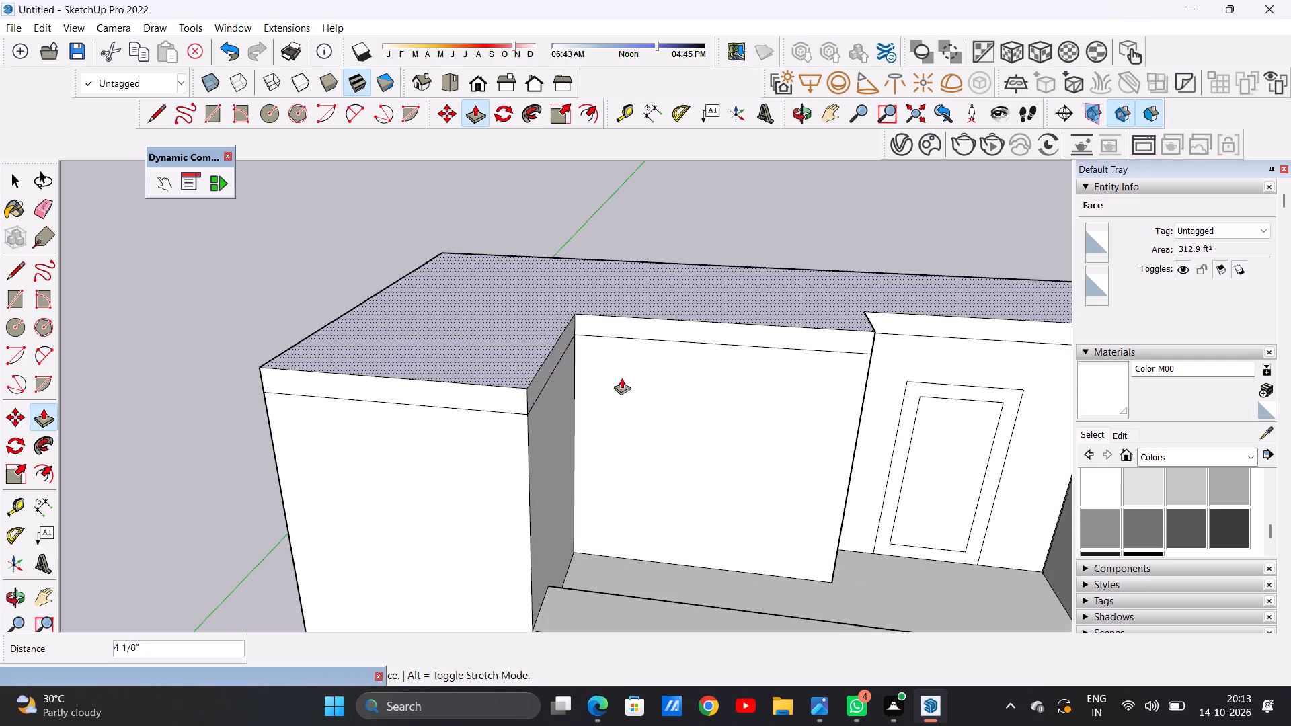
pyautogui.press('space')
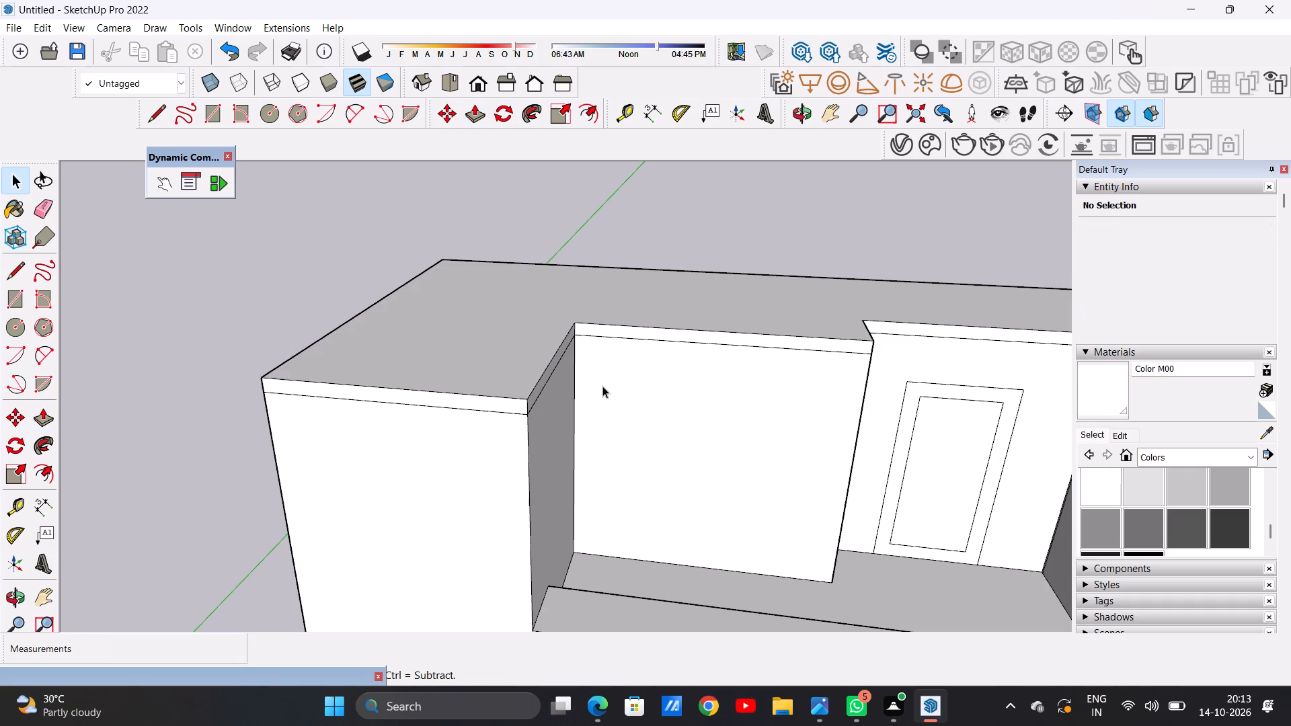
# Push/Pull the roof slab's inner side face about 10' 9 5/8" across the balcony to the stepped wall's corner beside the door recess.
pyautogui.press('p')
pyautogui.scroll(12, 536, 392)
pyautogui.click(536, 390)
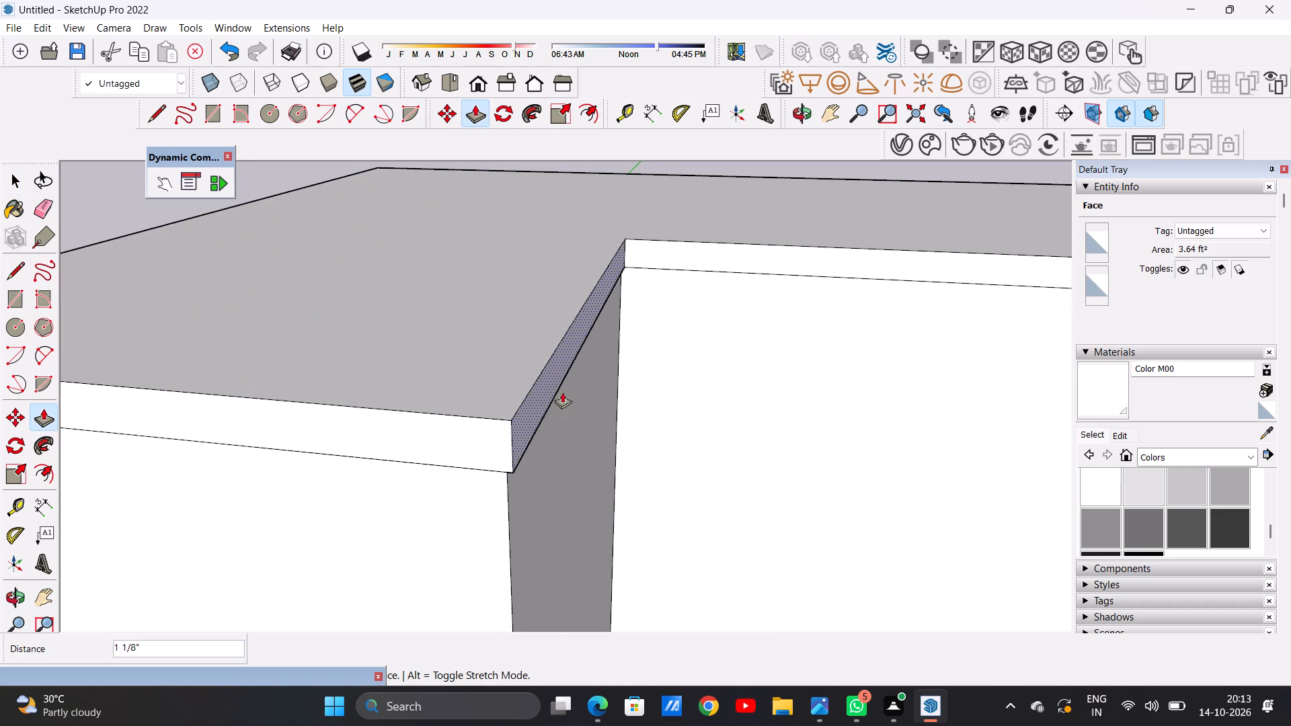
pyautogui.scroll(-20, 631, 392)
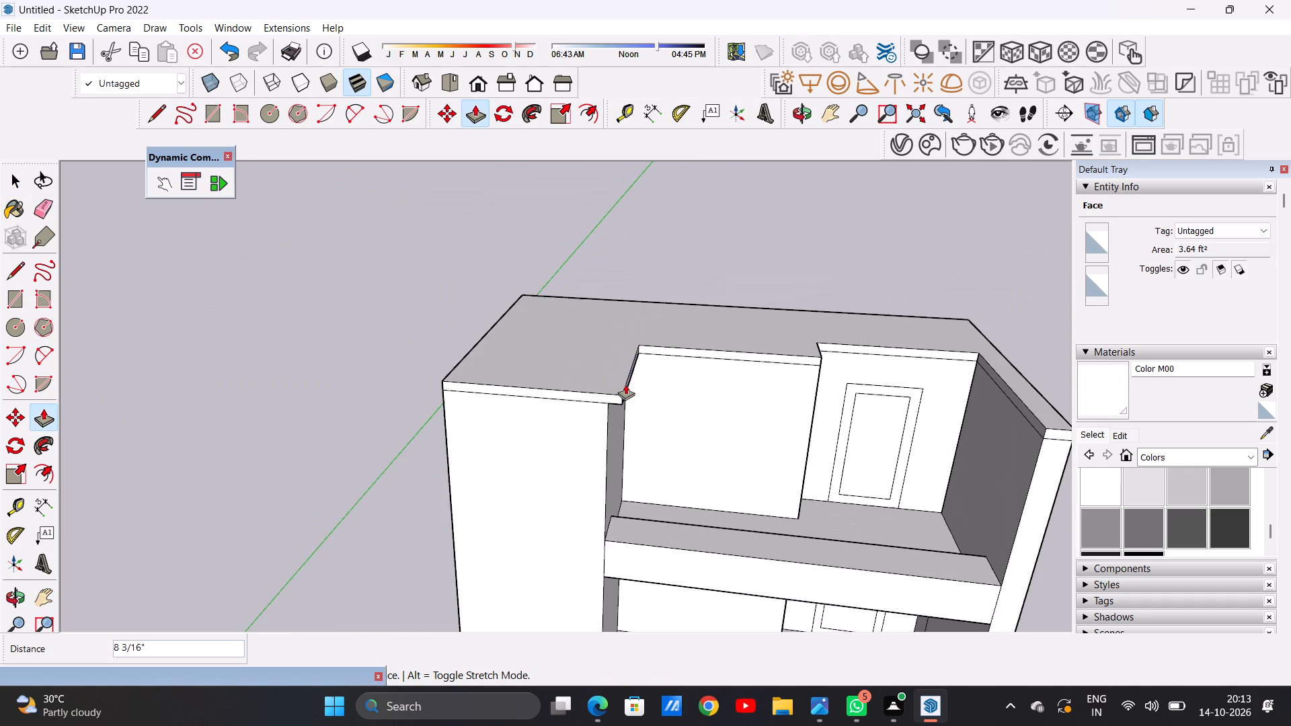
pyautogui.scroll(-6, 551, 362)
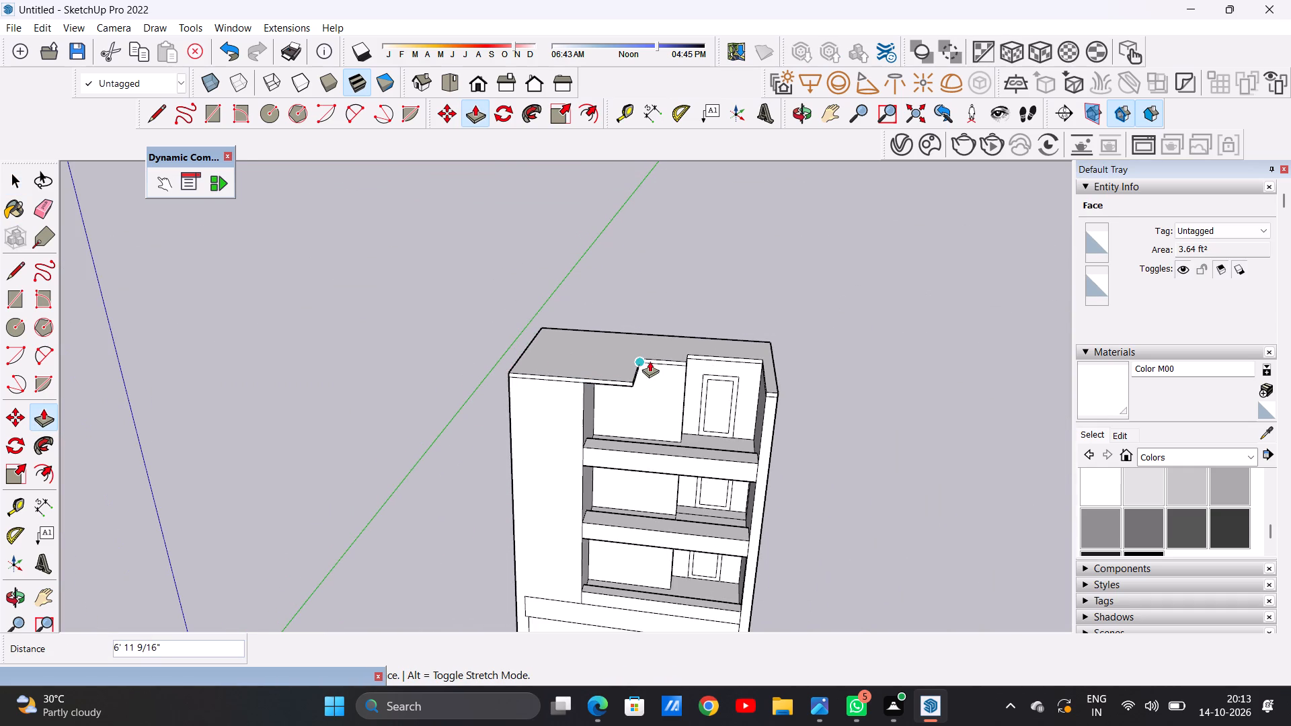
pyautogui.scroll(5, 650, 361)
pyautogui.scroll(-1, 650, 361)
pyautogui.scroll(6, 650, 361)
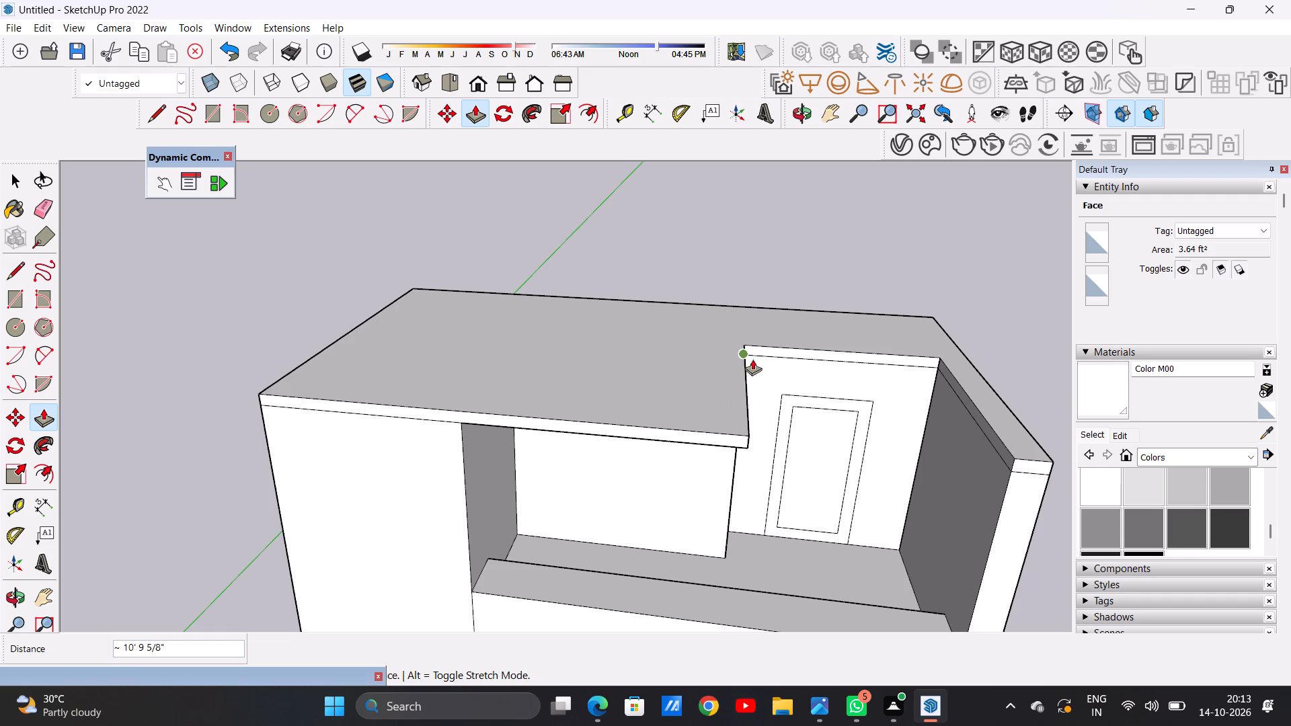
pyautogui.click(748, 358)
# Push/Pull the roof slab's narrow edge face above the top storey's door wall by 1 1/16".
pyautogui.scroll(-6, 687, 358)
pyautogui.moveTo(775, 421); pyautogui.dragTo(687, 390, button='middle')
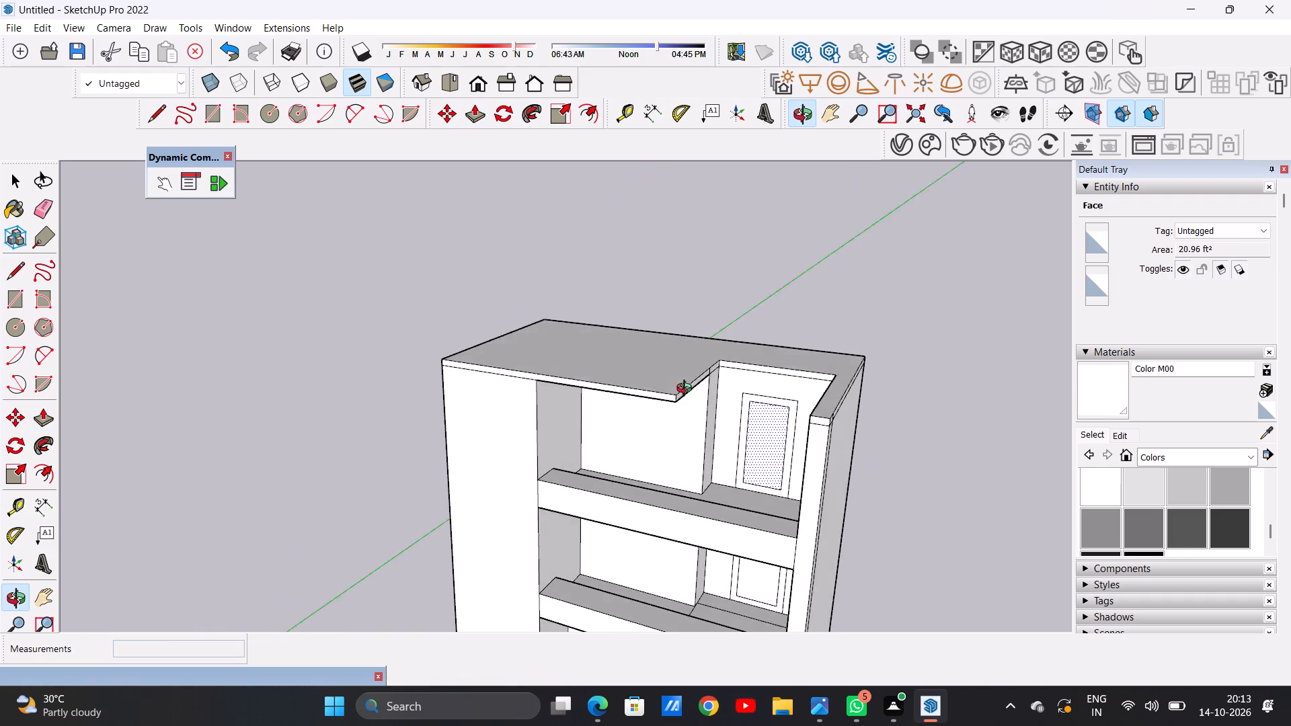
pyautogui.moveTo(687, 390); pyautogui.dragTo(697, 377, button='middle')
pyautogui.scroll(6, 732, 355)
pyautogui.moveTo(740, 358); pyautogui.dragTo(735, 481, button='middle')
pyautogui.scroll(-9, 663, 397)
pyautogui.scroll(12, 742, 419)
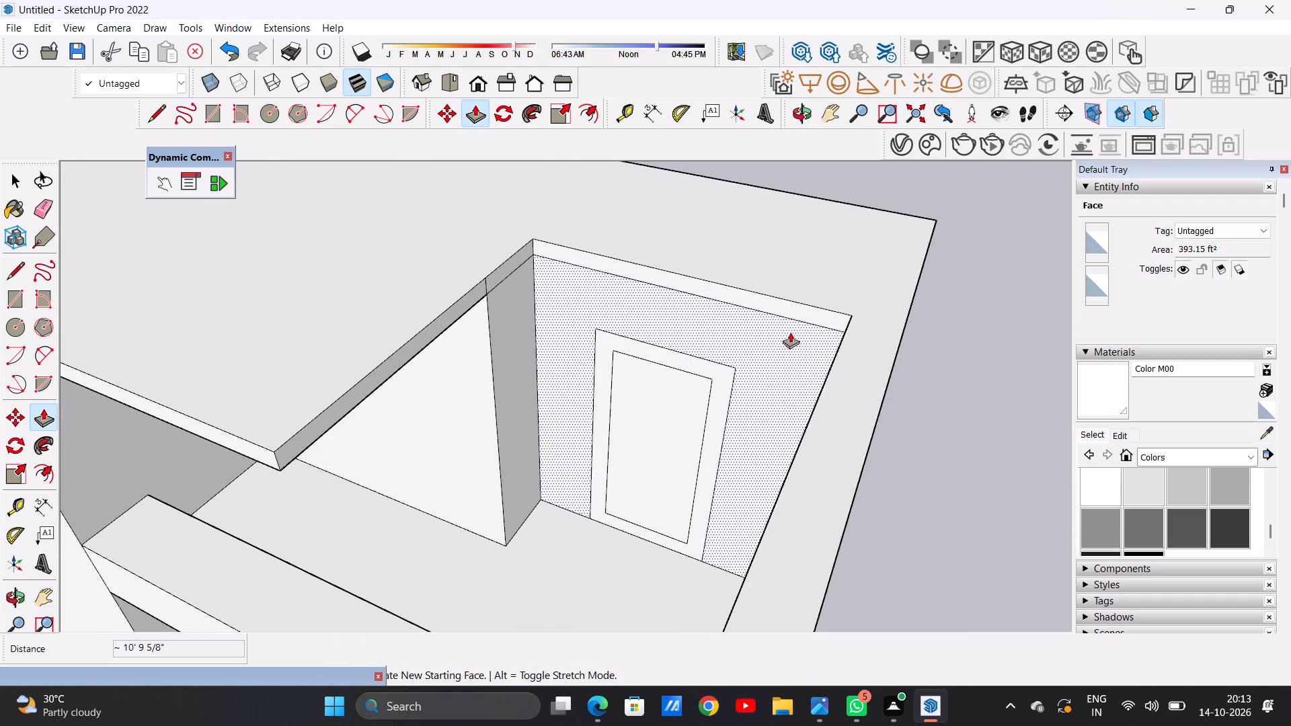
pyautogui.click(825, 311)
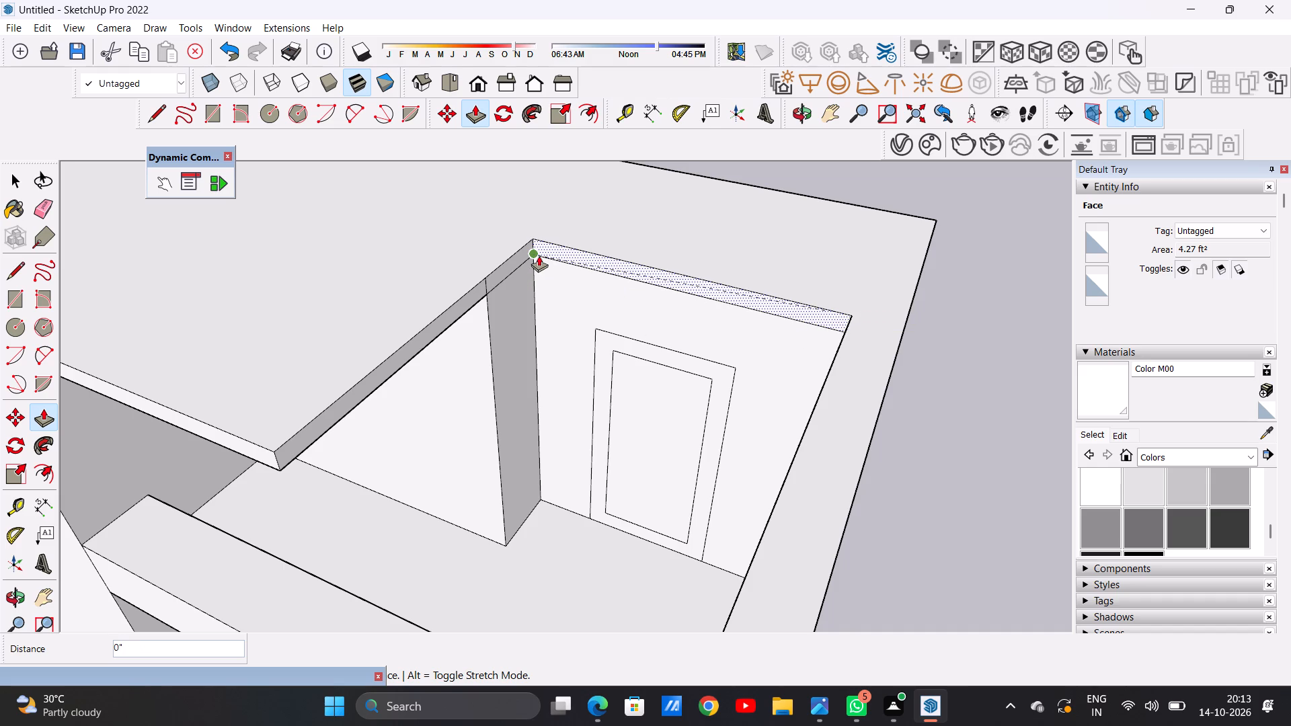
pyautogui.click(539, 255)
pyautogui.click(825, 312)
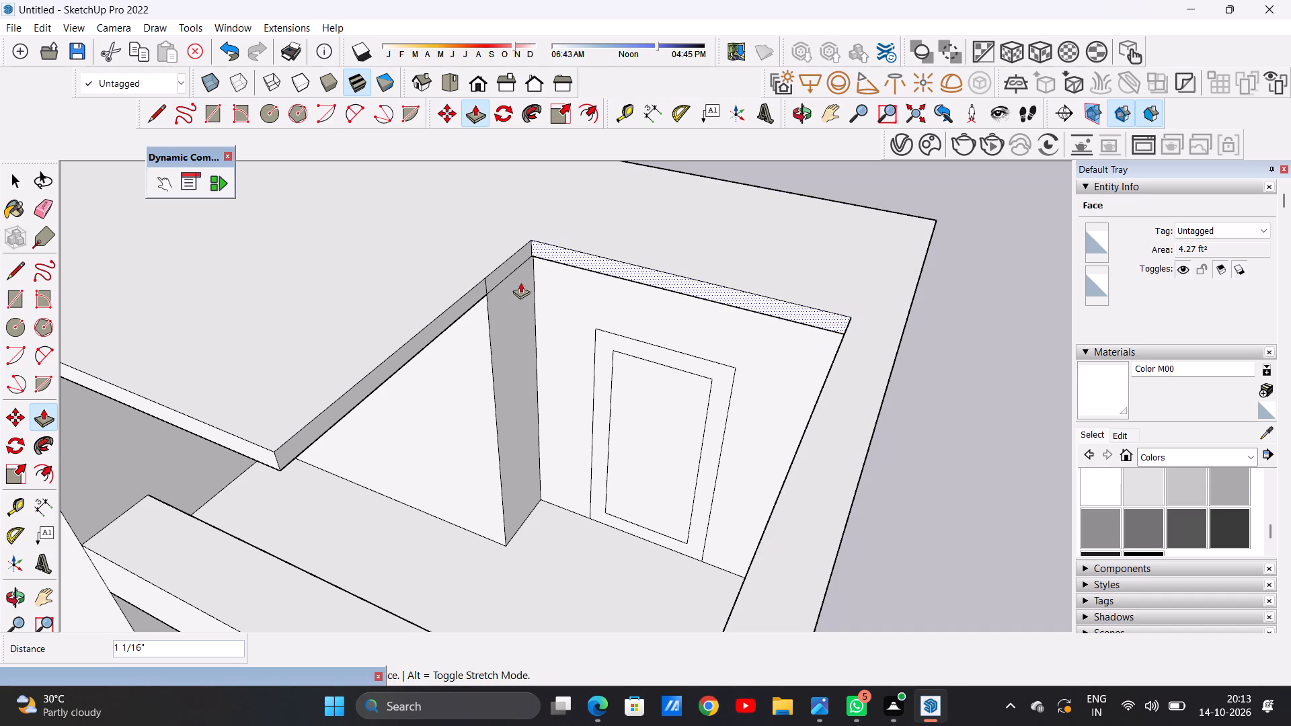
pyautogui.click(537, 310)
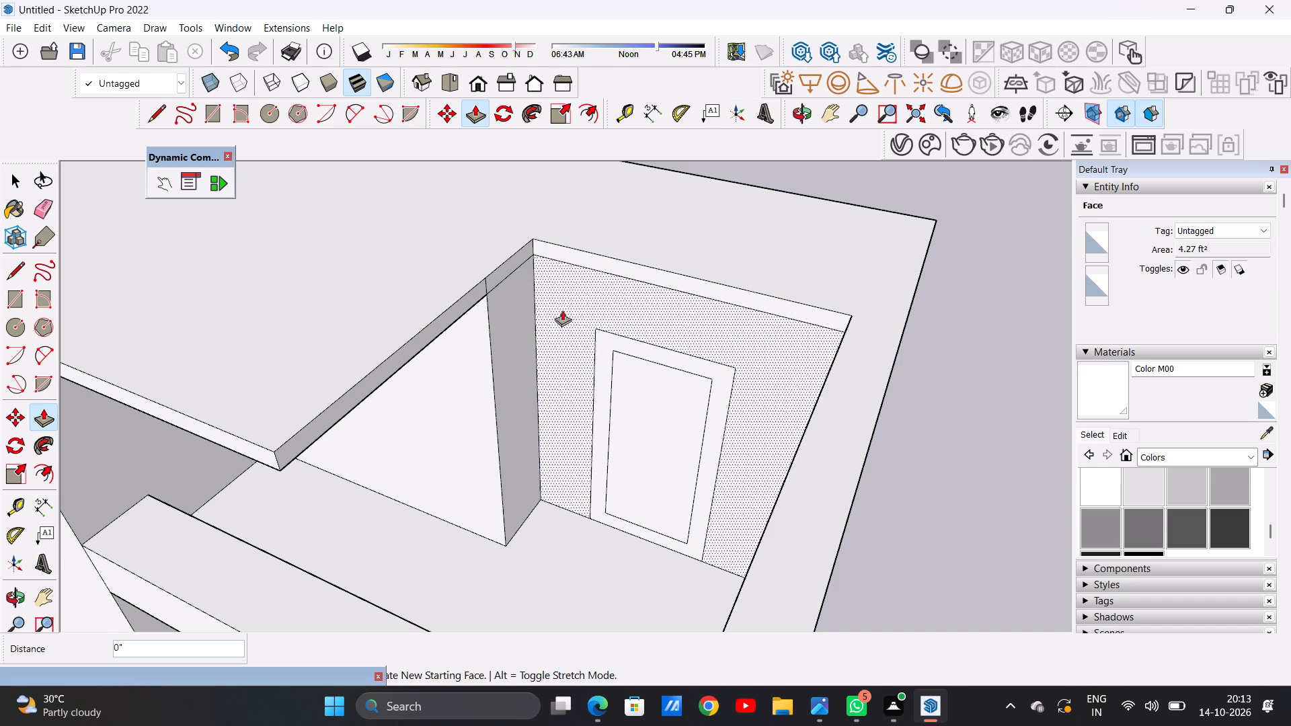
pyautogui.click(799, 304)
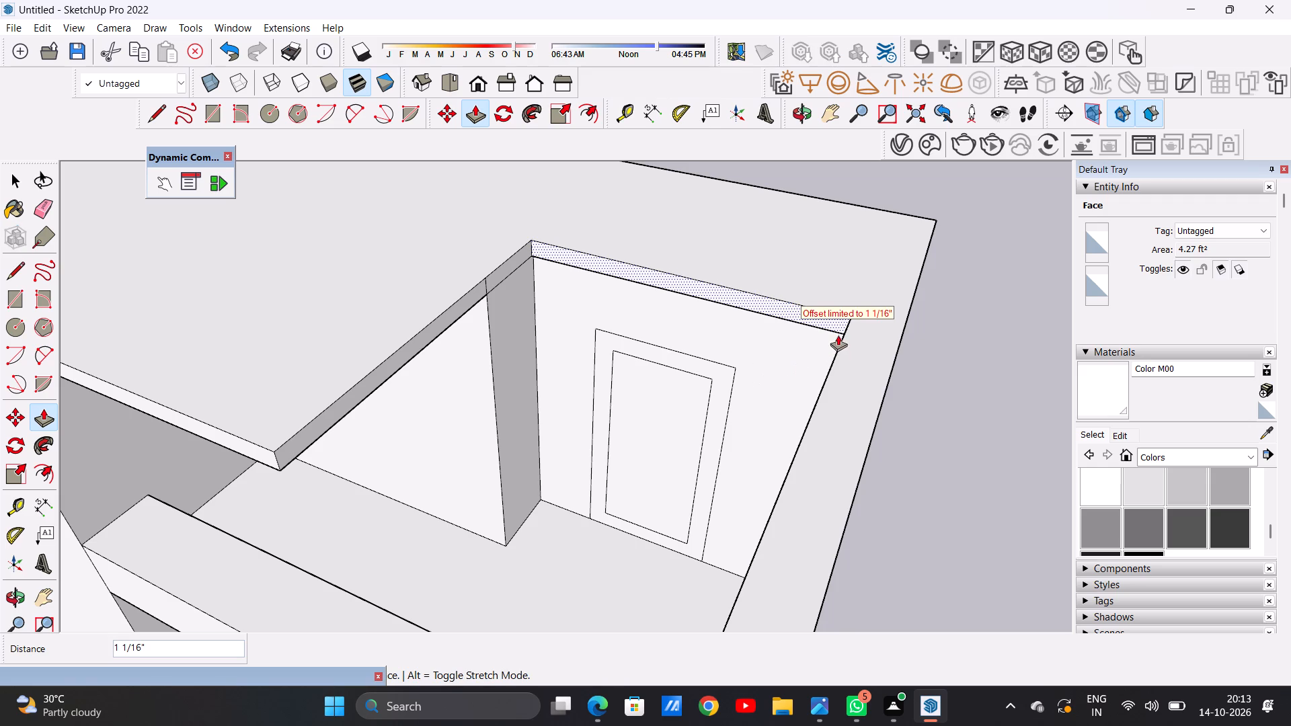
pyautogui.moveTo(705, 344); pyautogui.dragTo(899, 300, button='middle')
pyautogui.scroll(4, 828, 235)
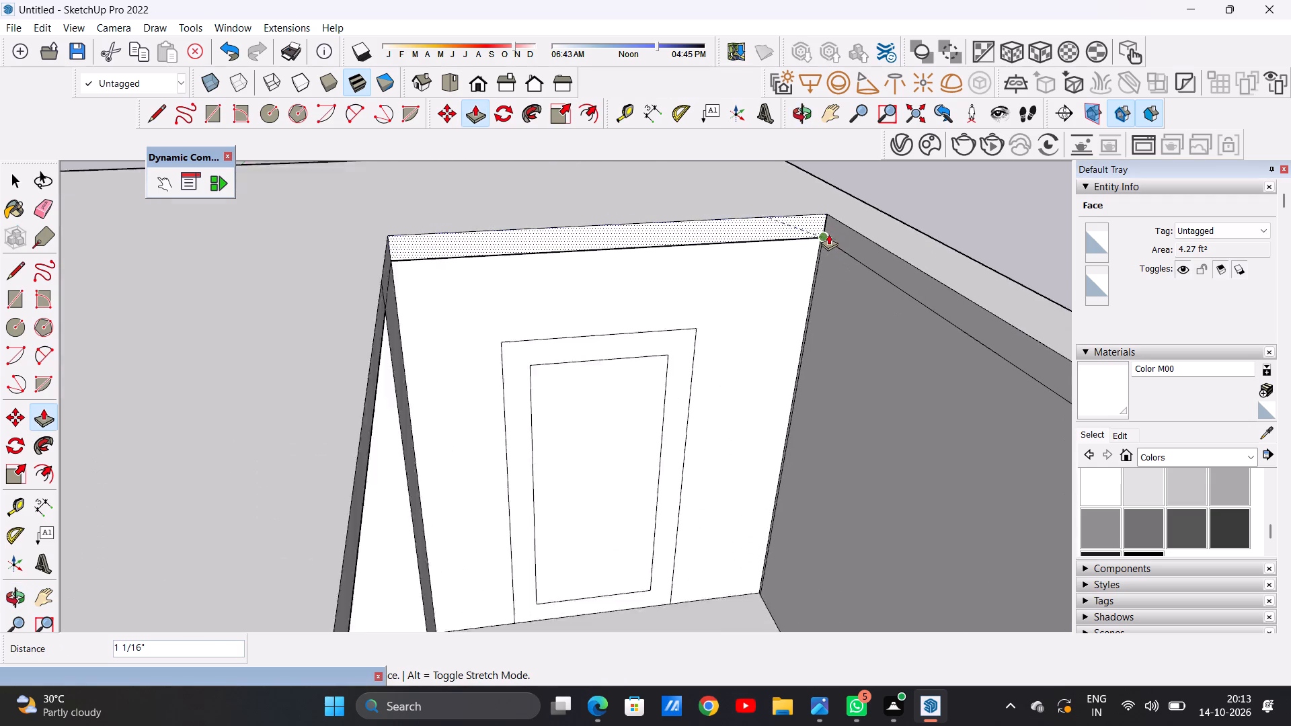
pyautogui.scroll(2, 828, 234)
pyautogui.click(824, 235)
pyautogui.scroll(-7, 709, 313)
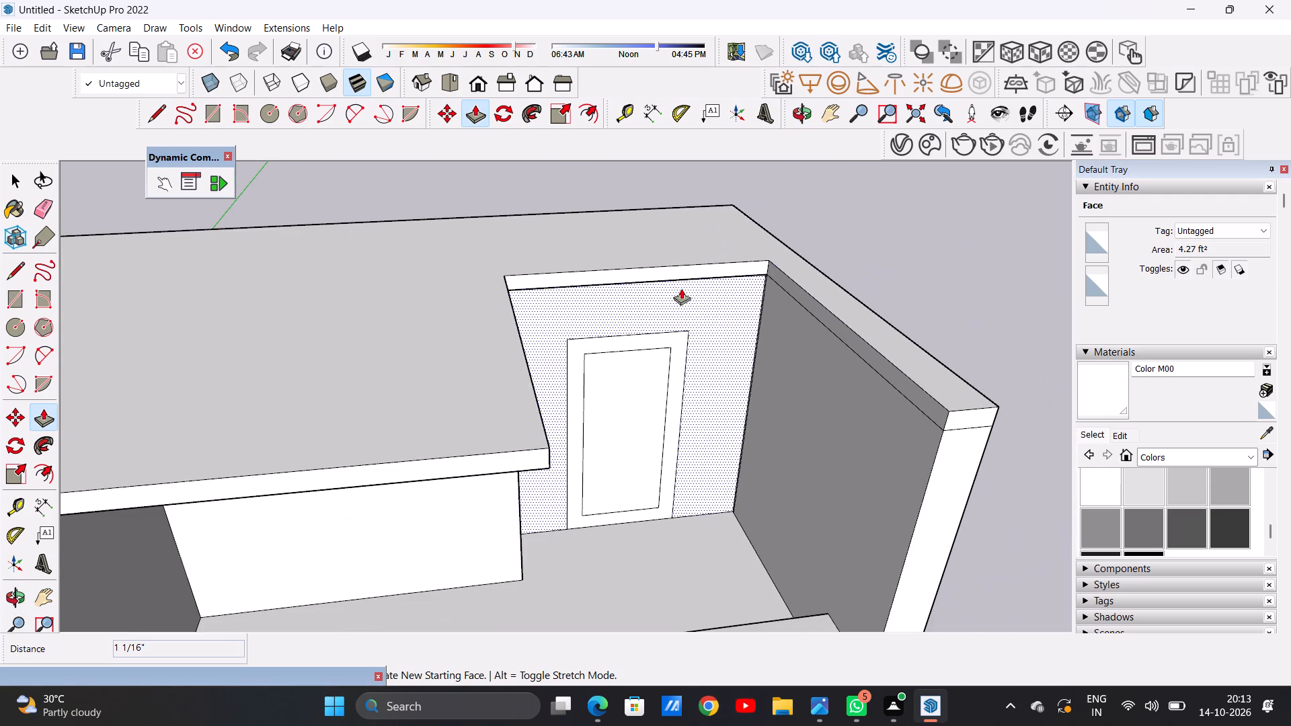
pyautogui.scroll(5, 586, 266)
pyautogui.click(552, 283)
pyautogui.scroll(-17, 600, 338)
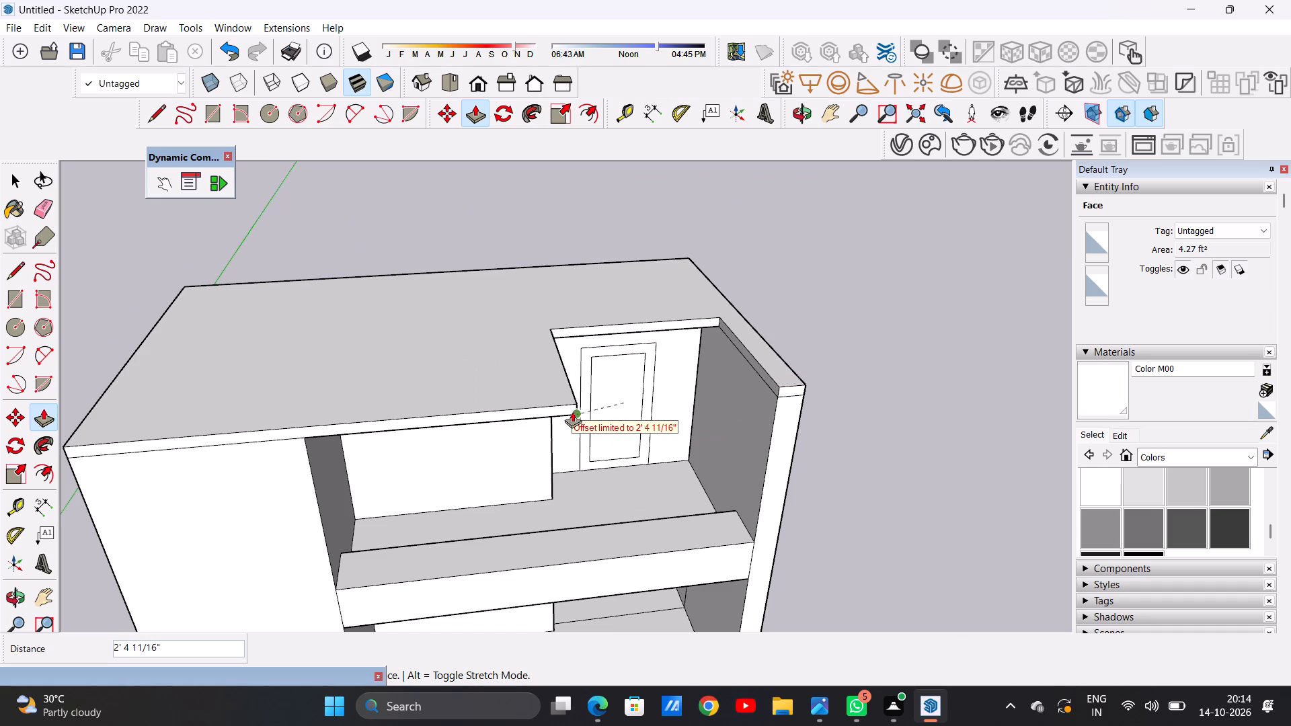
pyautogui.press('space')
# Erase the short vertical line on the roof slab's inner side face above the stepped wall's corner.
pyautogui.scroll(-4, 592, 331)
pyautogui.moveTo(643, 351); pyautogui.dragTo(435, 309, button='middle')
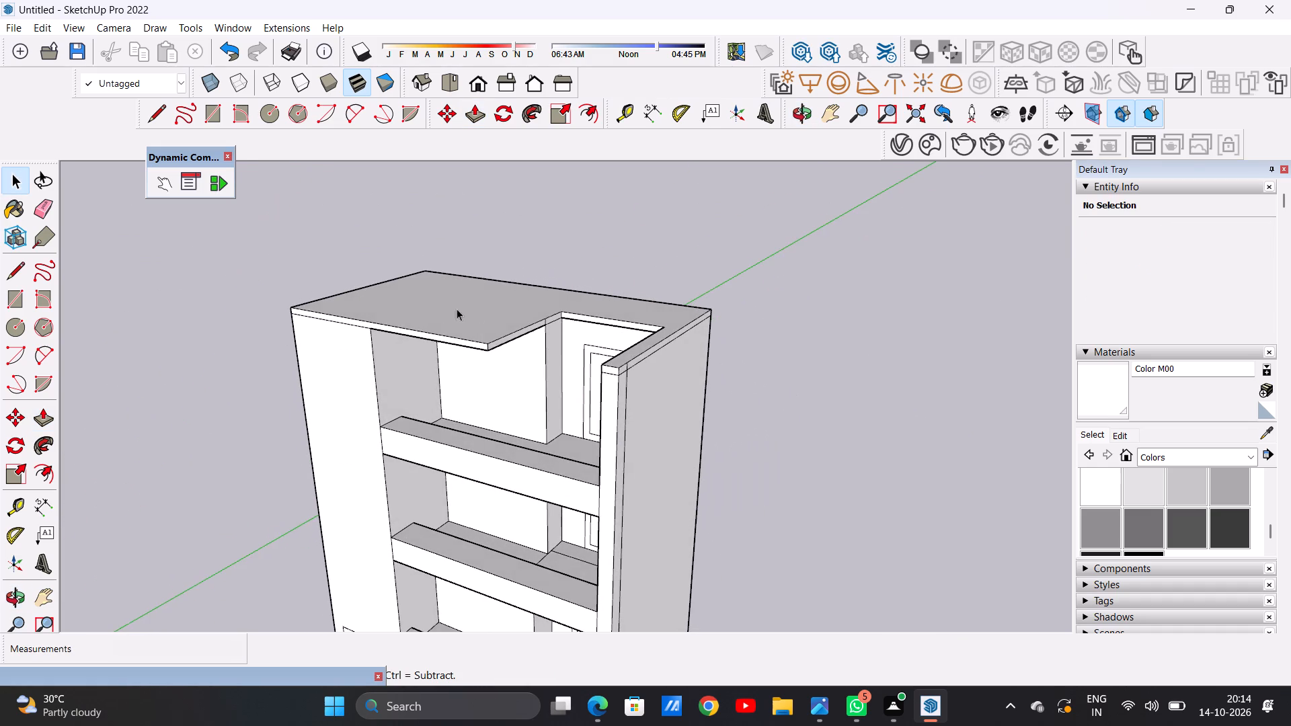
pyautogui.scroll(18, 525, 309)
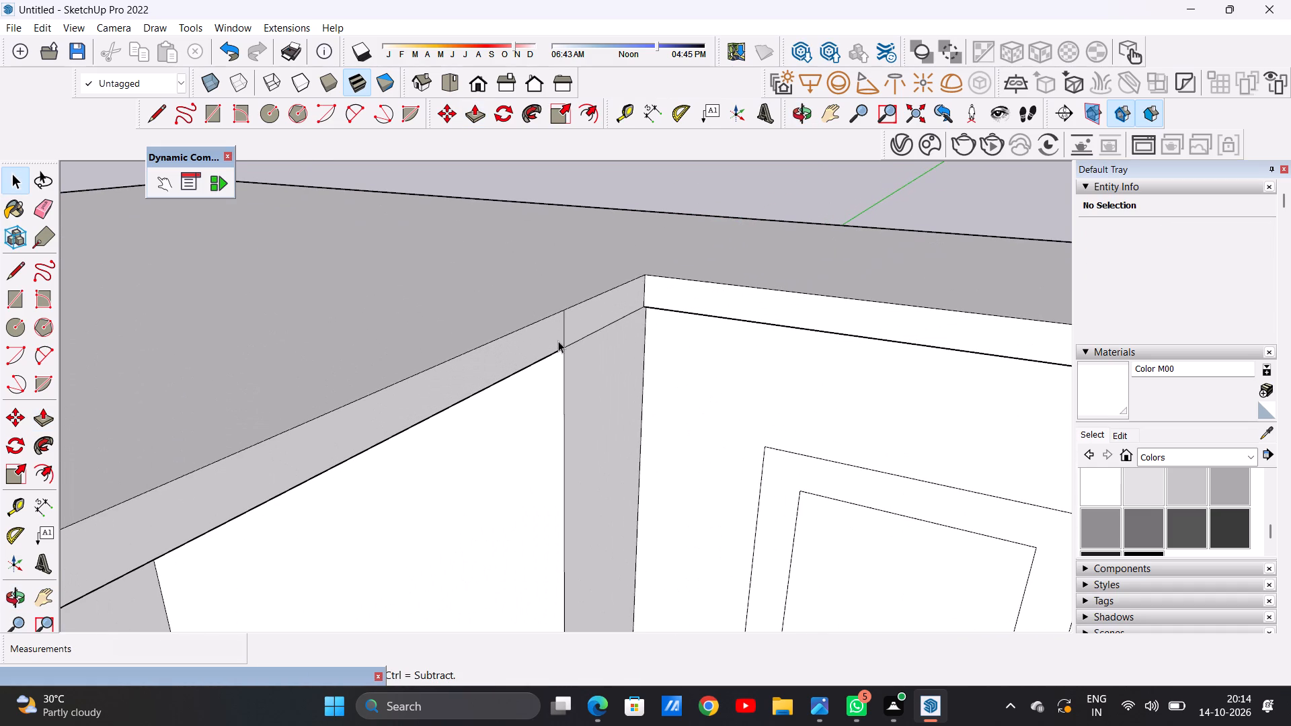
pyautogui.press('e')
pyautogui.moveTo(549, 341); pyautogui.dragTo(581, 320)
pyautogui.moveTo(579, 323); pyautogui.dragTo(532, 340)
pyautogui.press('space')
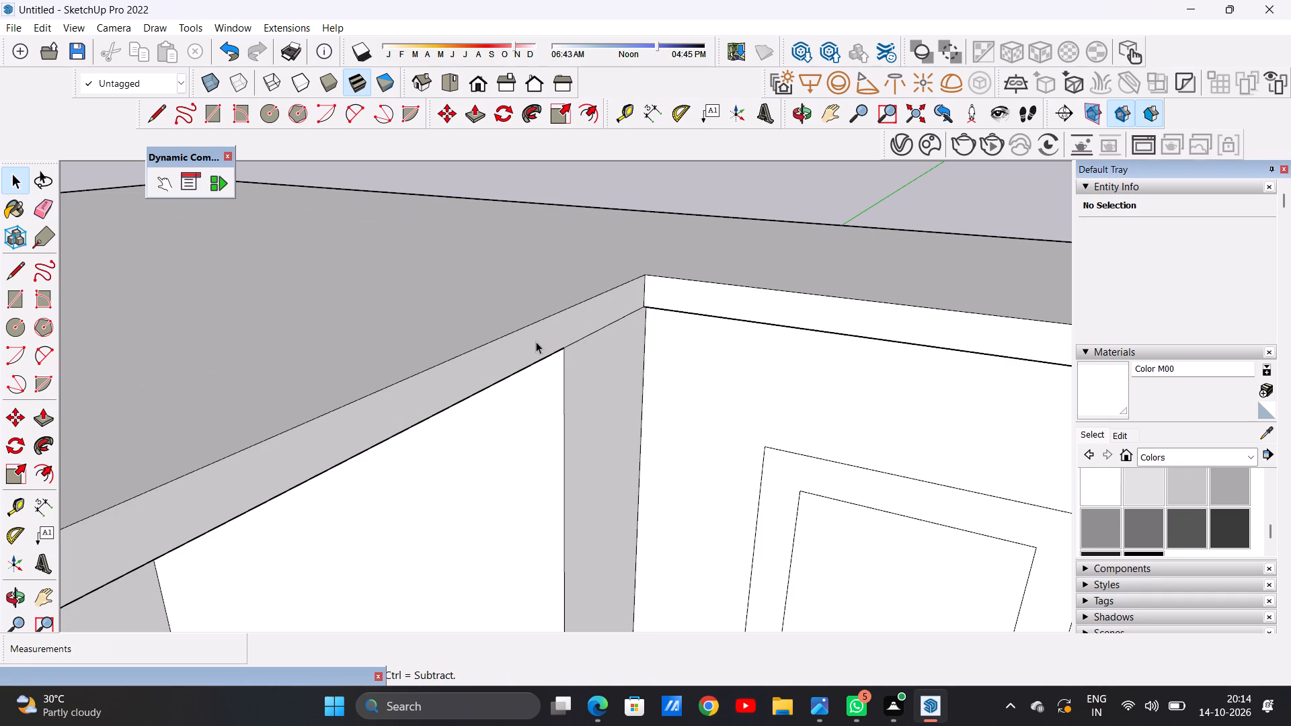
# Push/Pull the roof slab's inner side face about 8' 8 3/4" across the door recess to meet the thin side wall.
pyautogui.press('p')
pyautogui.scroll(-13, 596, 317)
pyautogui.scroll(2, 497, 359)
pyautogui.scroll(-1, 494, 358)
pyautogui.scroll(6, 494, 358)
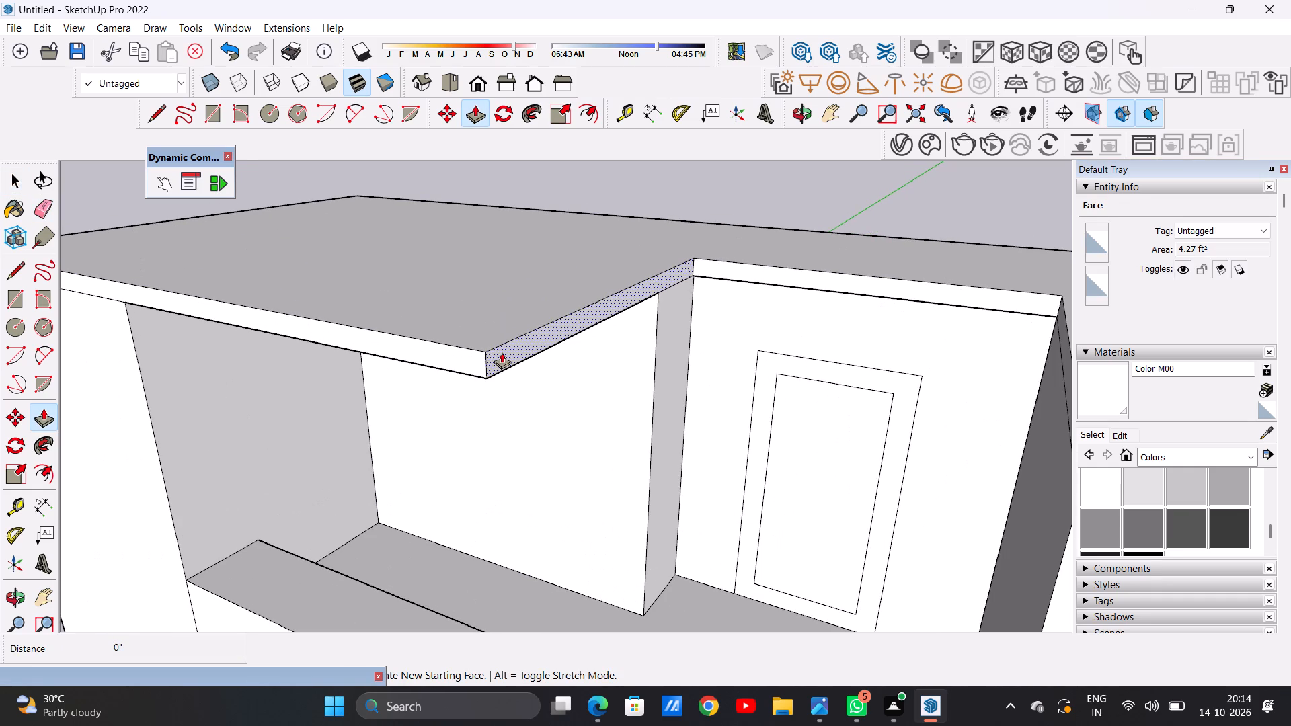
pyautogui.click(502, 352)
pyautogui.scroll(-13, 636, 352)
pyautogui.scroll(5, 723, 350)
pyautogui.moveTo(710, 386); pyautogui.dragTo(902, 385, button='middle')
pyautogui.scroll(6, 865, 366)
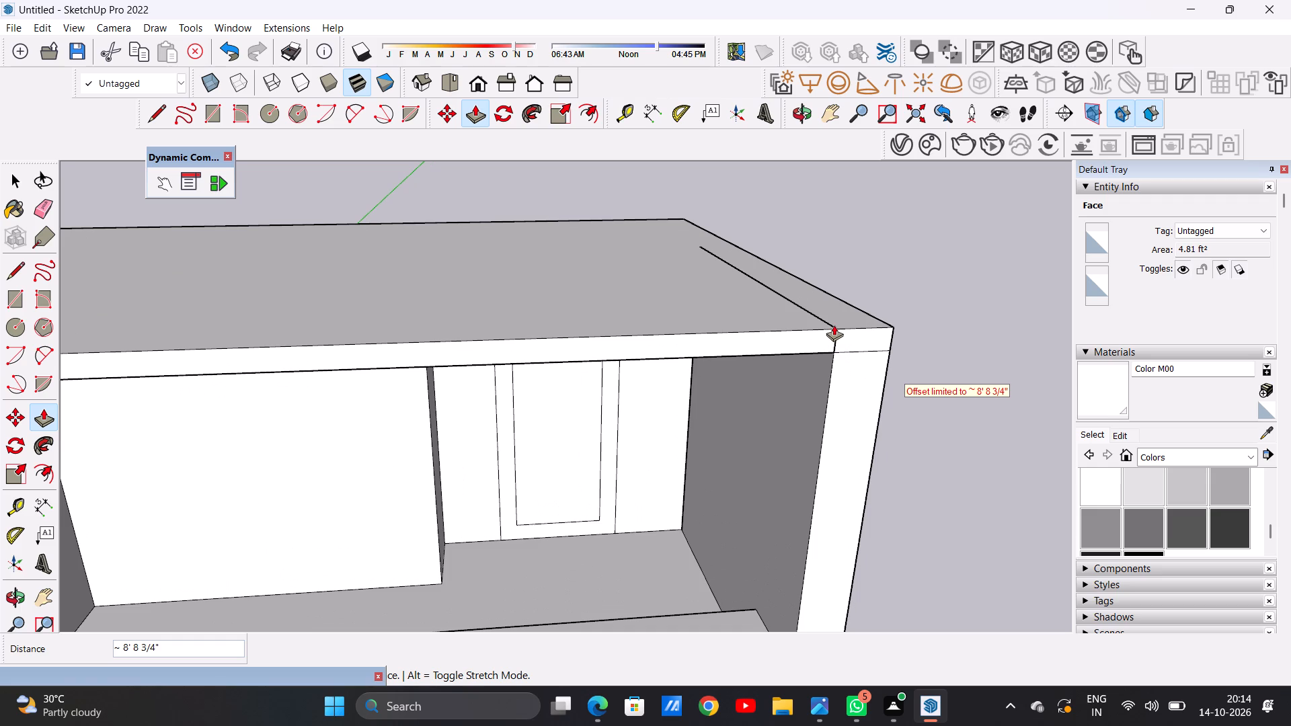
pyautogui.click(835, 321)
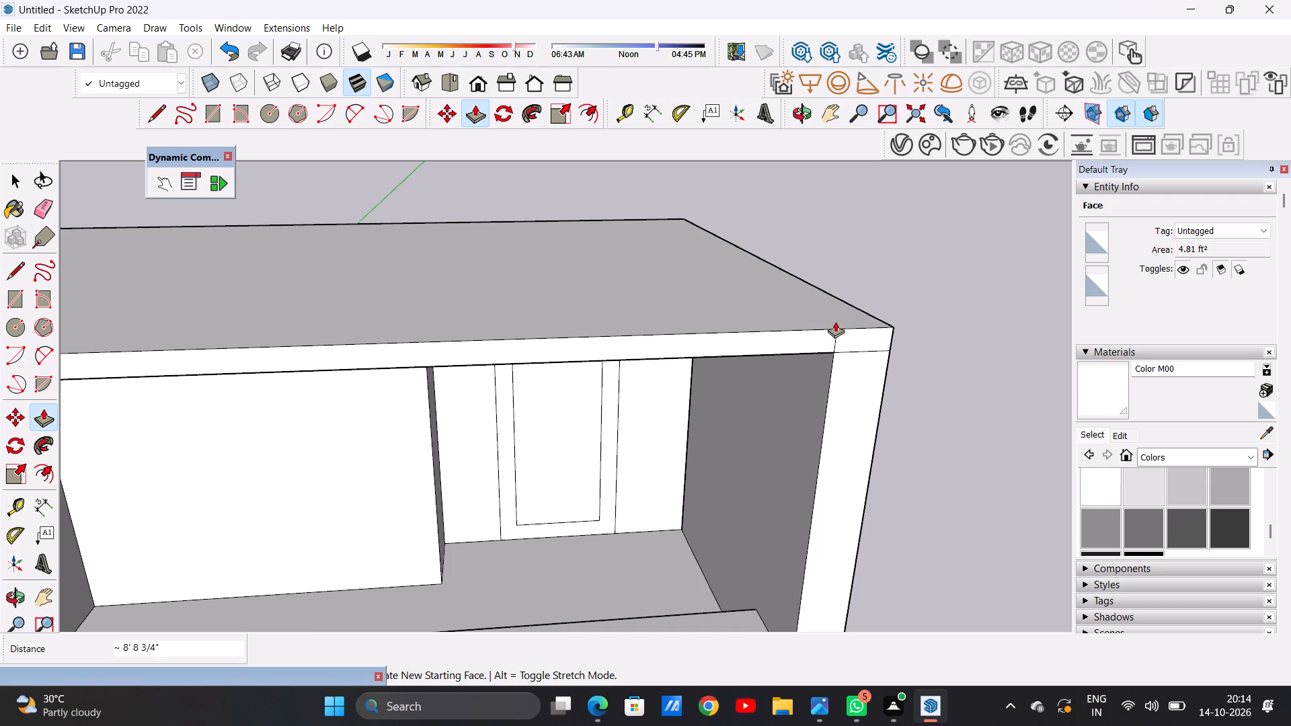
pyautogui.press('space')
# Examine the whole building's facade, balconies and completed roof slab from the front, the side and above.
pyautogui.scroll(-11, 678, 360)
pyautogui.moveTo(595, 351); pyautogui.dragTo(582, 311, button='middle')
pyautogui.scroll(-8, 590, 323)
pyautogui.scroll(6, 555, 458)
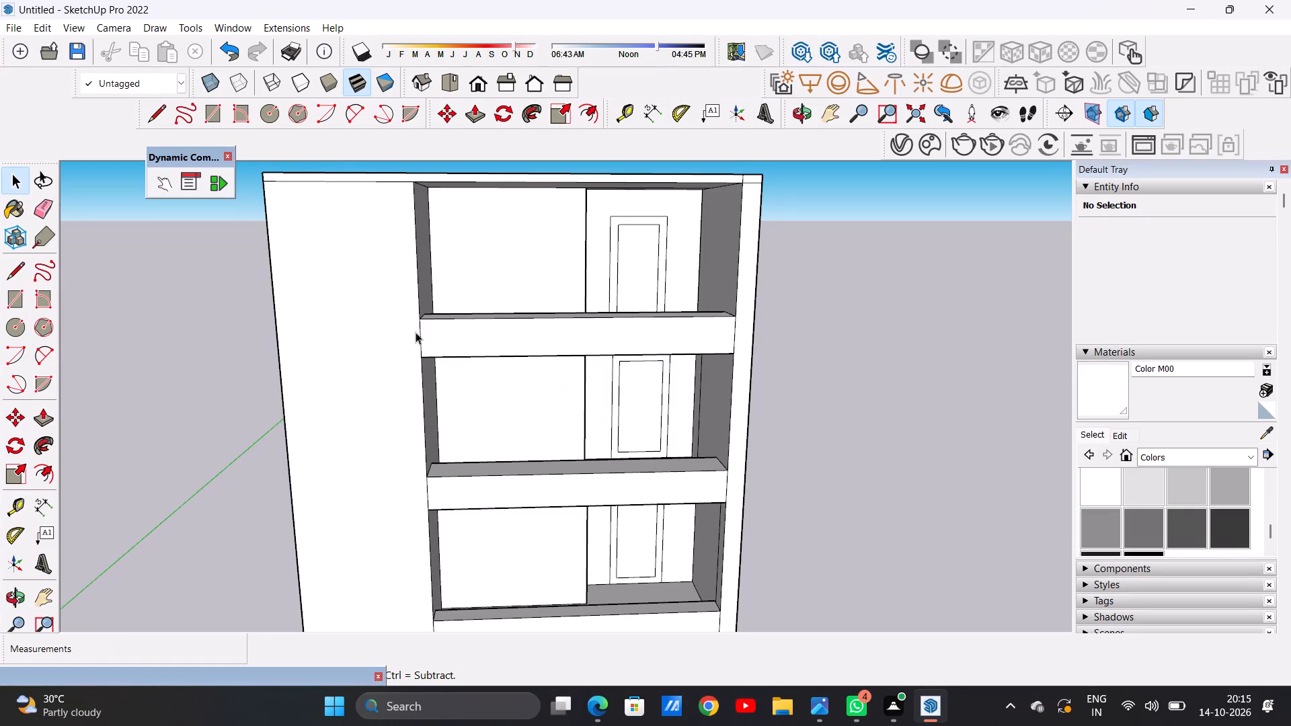
pyautogui.scroll(-11, 416, 334)
pyautogui.scroll(-14, 487, 322)
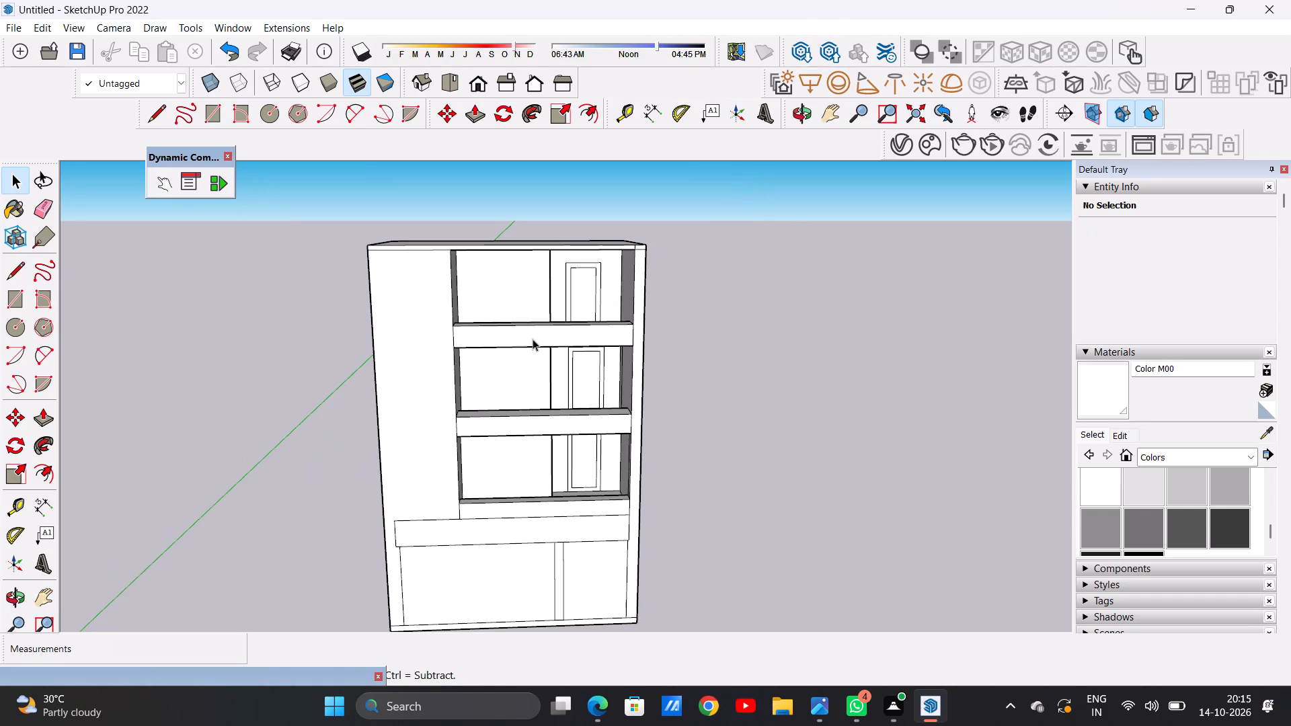
pyautogui.scroll(-9, 506, 331)
pyautogui.scroll(8, 524, 320)
pyautogui.moveTo(552, 280); pyautogui.dragTo(391, 377, button='middle')
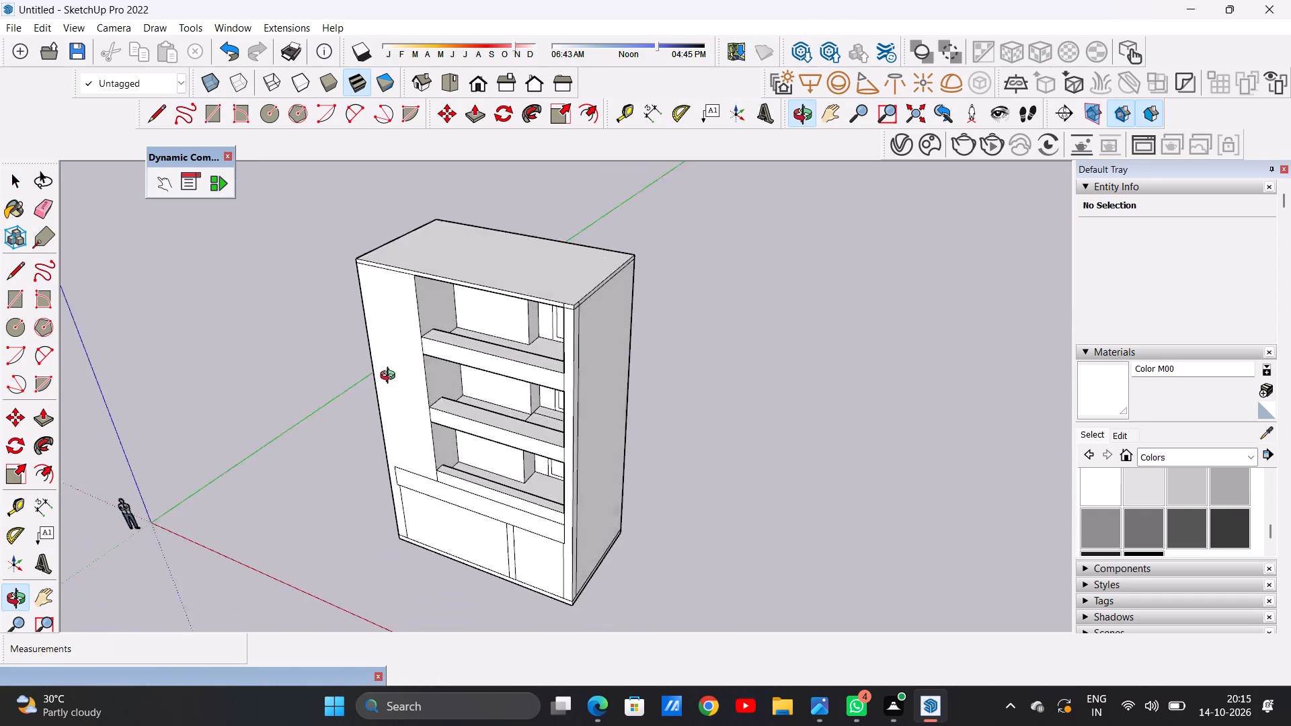
pyautogui.moveTo(391, 377); pyautogui.dragTo(557, 364, button='middle')
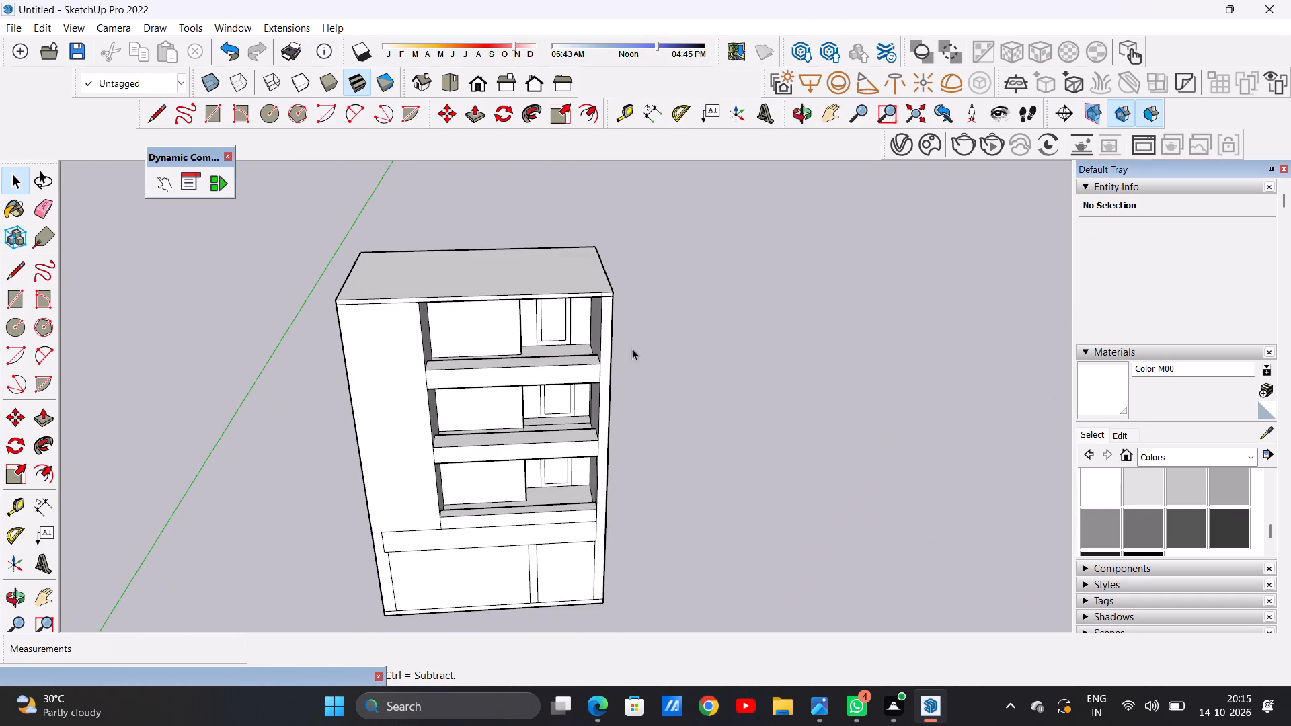
pyautogui.scroll(-7, 664, 352)
pyautogui.moveTo(578, 444); pyautogui.dragTo(502, 374, button='middle')
# Push/Pull the horizontal band above the ground floor outward about 1' 5 1/8" from the front face.
pyautogui.scroll(15, 496, 466)
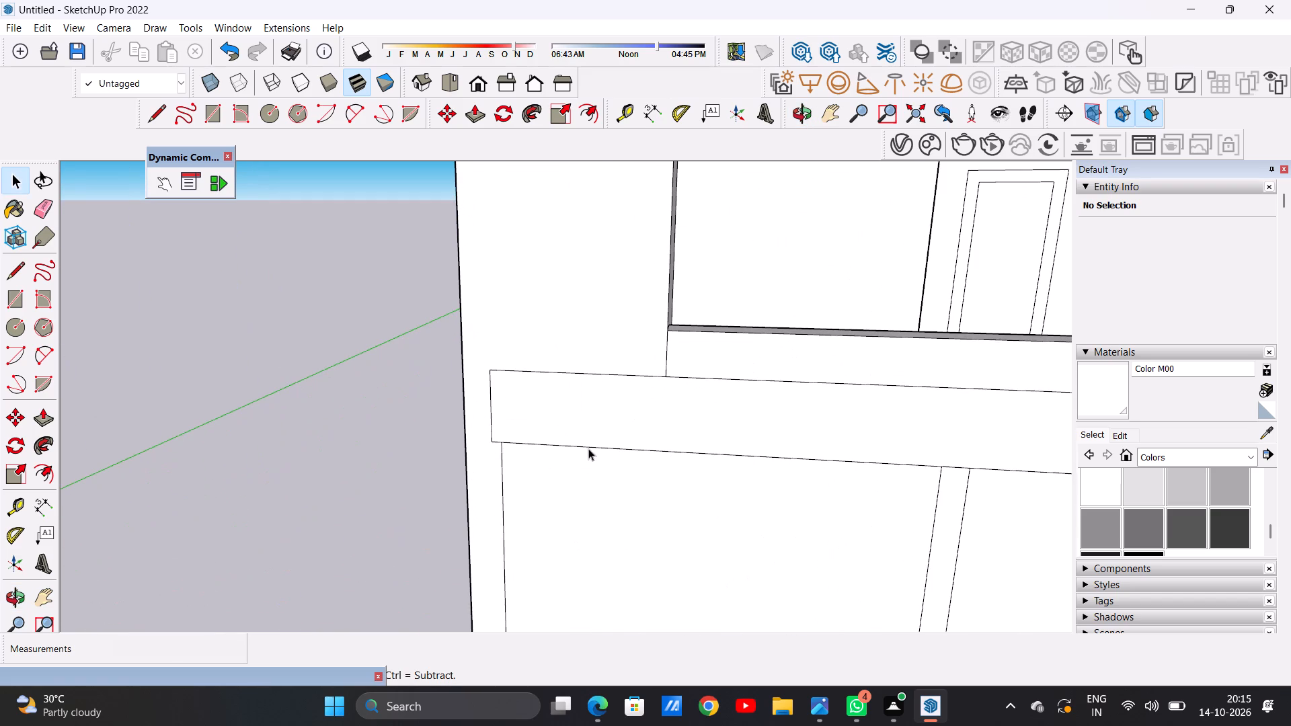
pyautogui.scroll(-9, 588, 443)
pyautogui.moveTo(551, 460); pyautogui.dragTo(801, 460, button='middle')
pyautogui.scroll(5, 587, 430)
pyautogui.press('p')
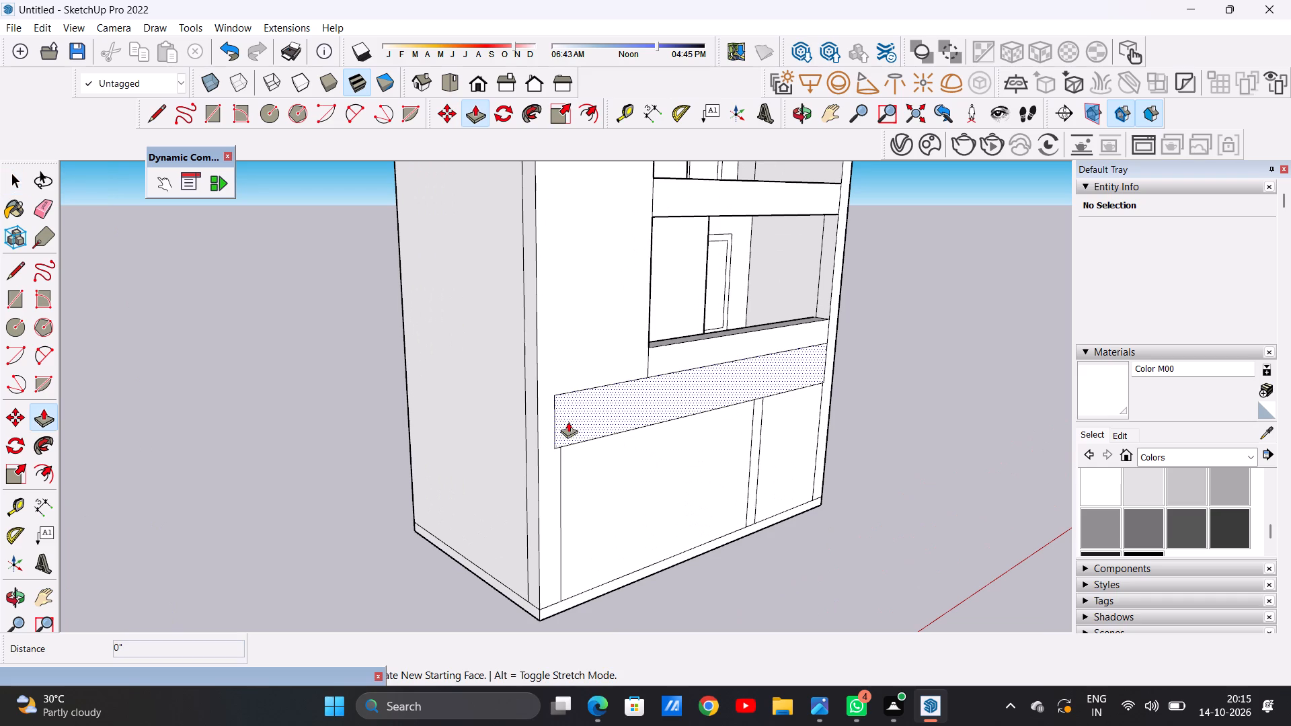
pyautogui.click(563, 413)
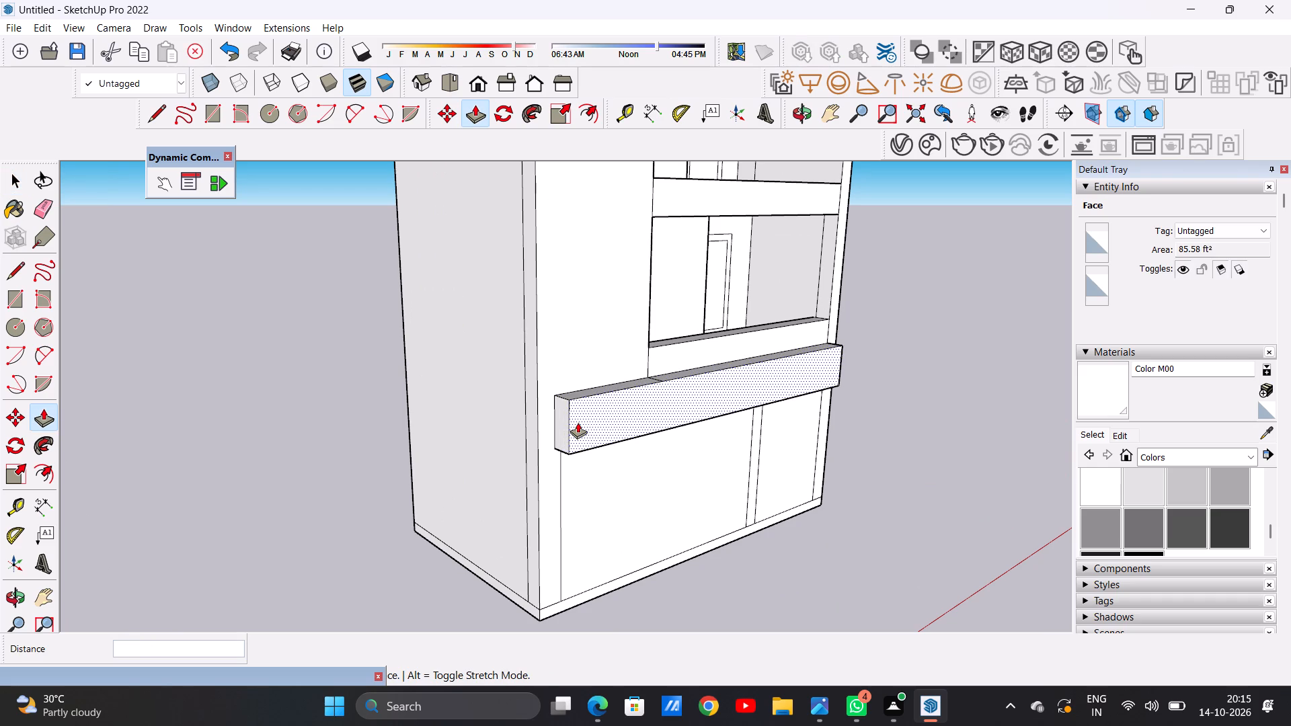
pyautogui.click(578, 422)
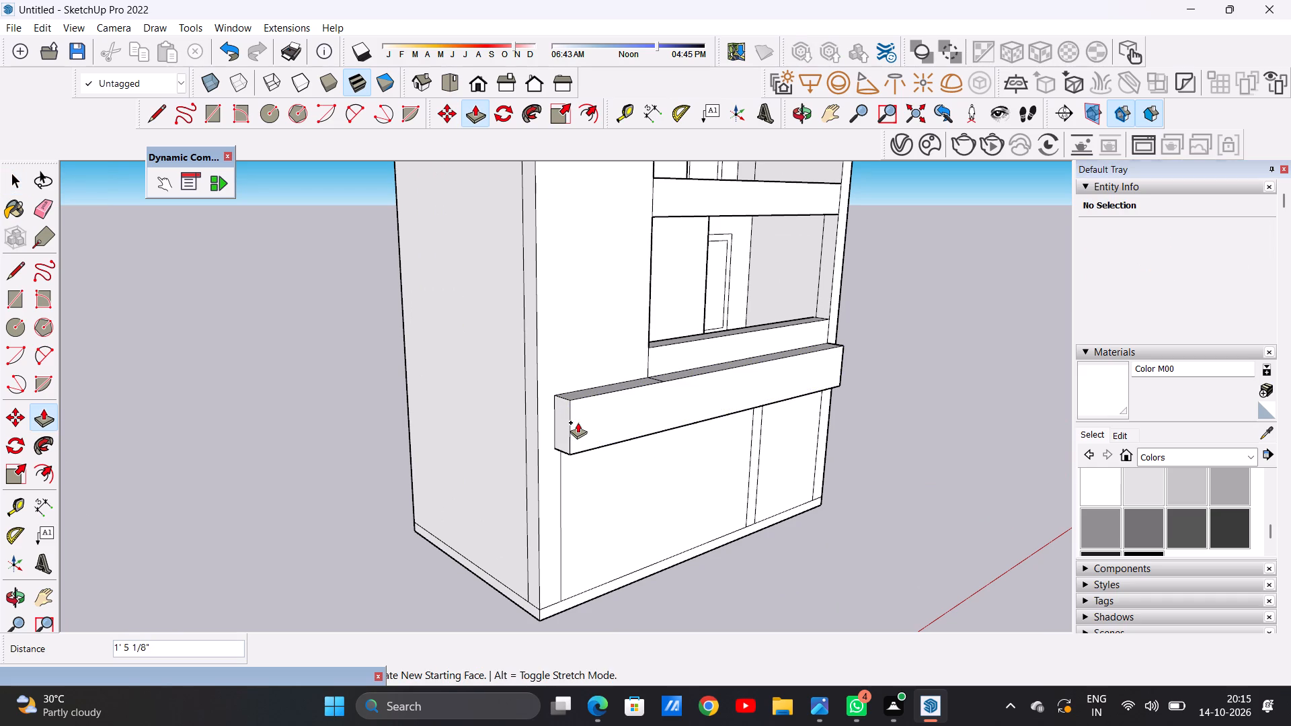
pyautogui.press('space')
# Draw a horizontal line about 1' 7 1/2" long from the top of the ground floor's outer vertical line to the facade's near edge.
pyautogui.scroll(-5, 573, 399)
pyautogui.moveTo(678, 407); pyautogui.dragTo(461, 339, button='middle')
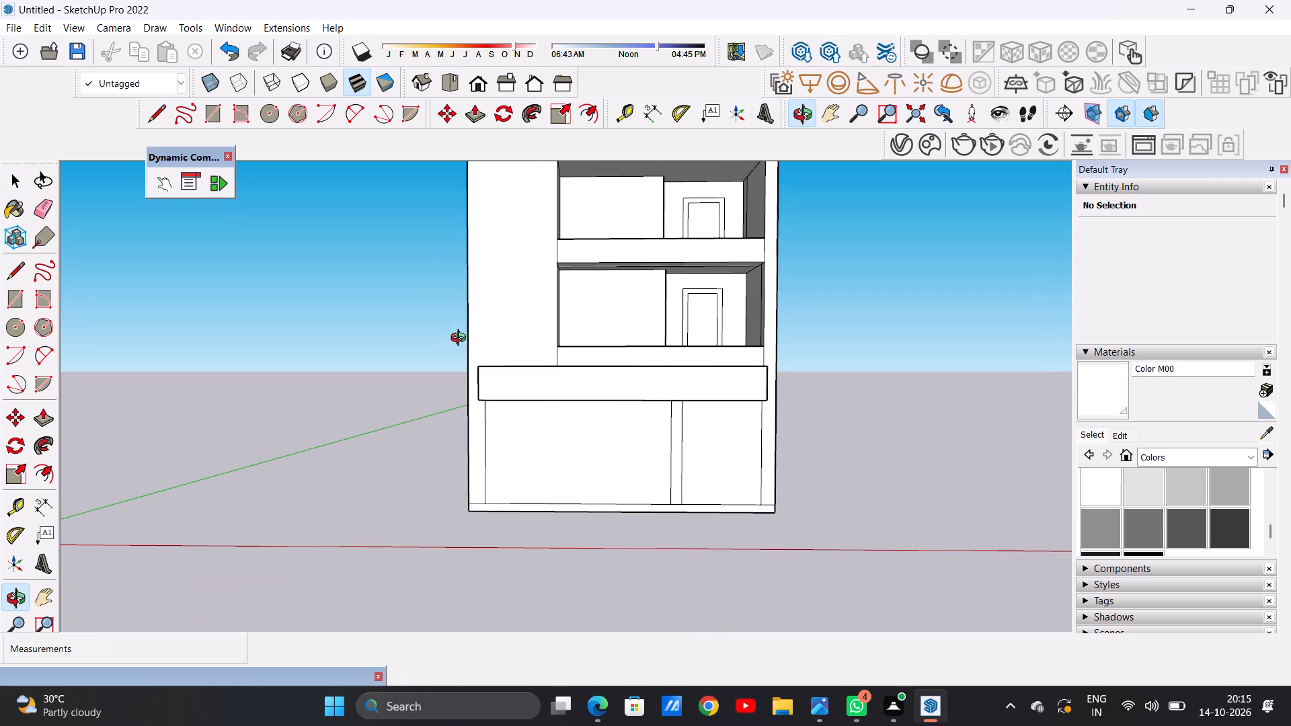
pyautogui.moveTo(461, 339); pyautogui.dragTo(520, 378, button='middle')
pyautogui.scroll(-2, 692, 395)
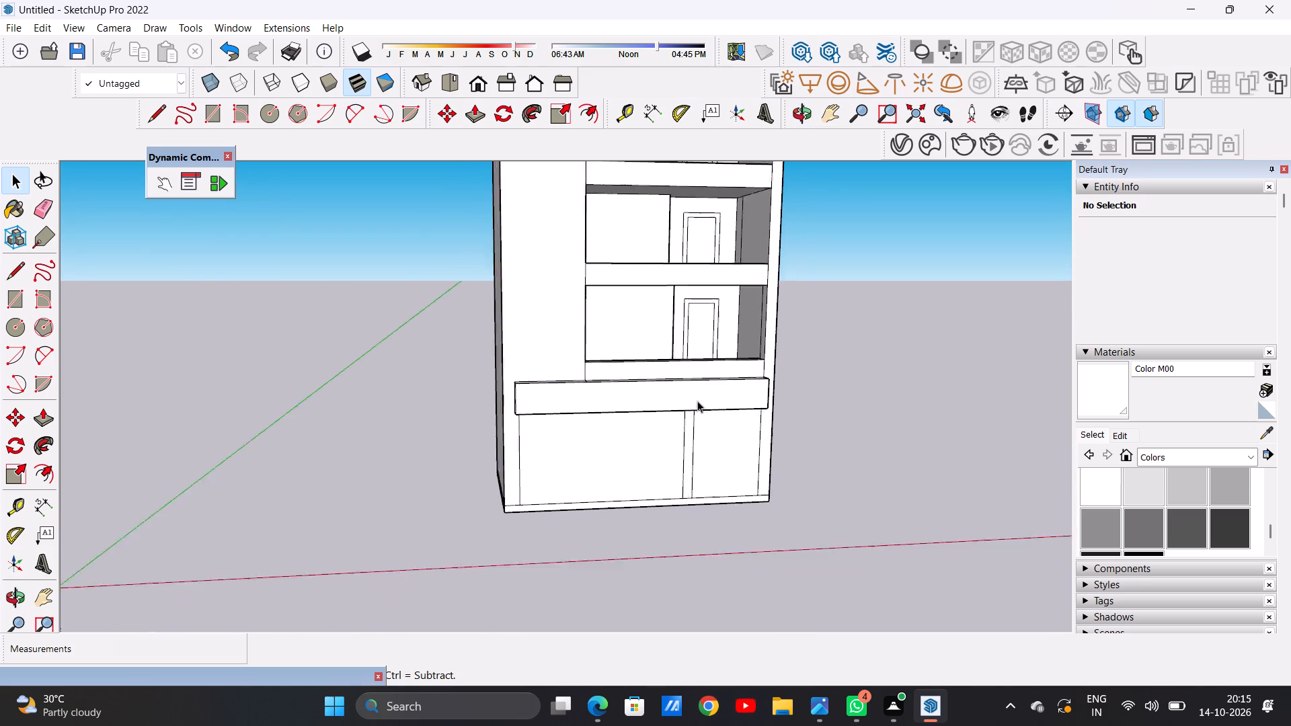
pyautogui.scroll(-3, 697, 401)
pyautogui.scroll(5, 620, 437)
pyautogui.moveTo(533, 432); pyautogui.dragTo(738, 440, button='middle')
pyautogui.middleClick(738, 440)
pyautogui.scroll(6, 578, 384)
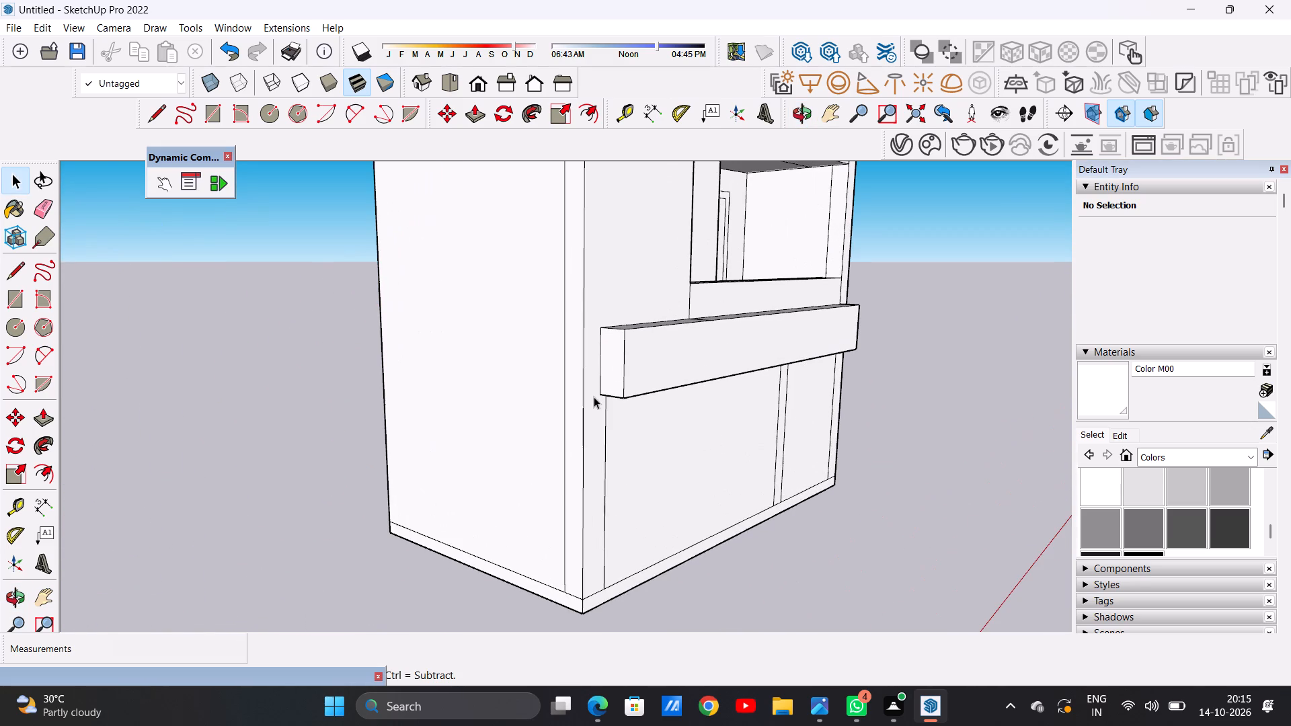
pyautogui.press('l')
pyautogui.scroll(4, 612, 406)
pyautogui.moveTo(613, 437); pyautogui.dragTo(565, 407, button='middle')
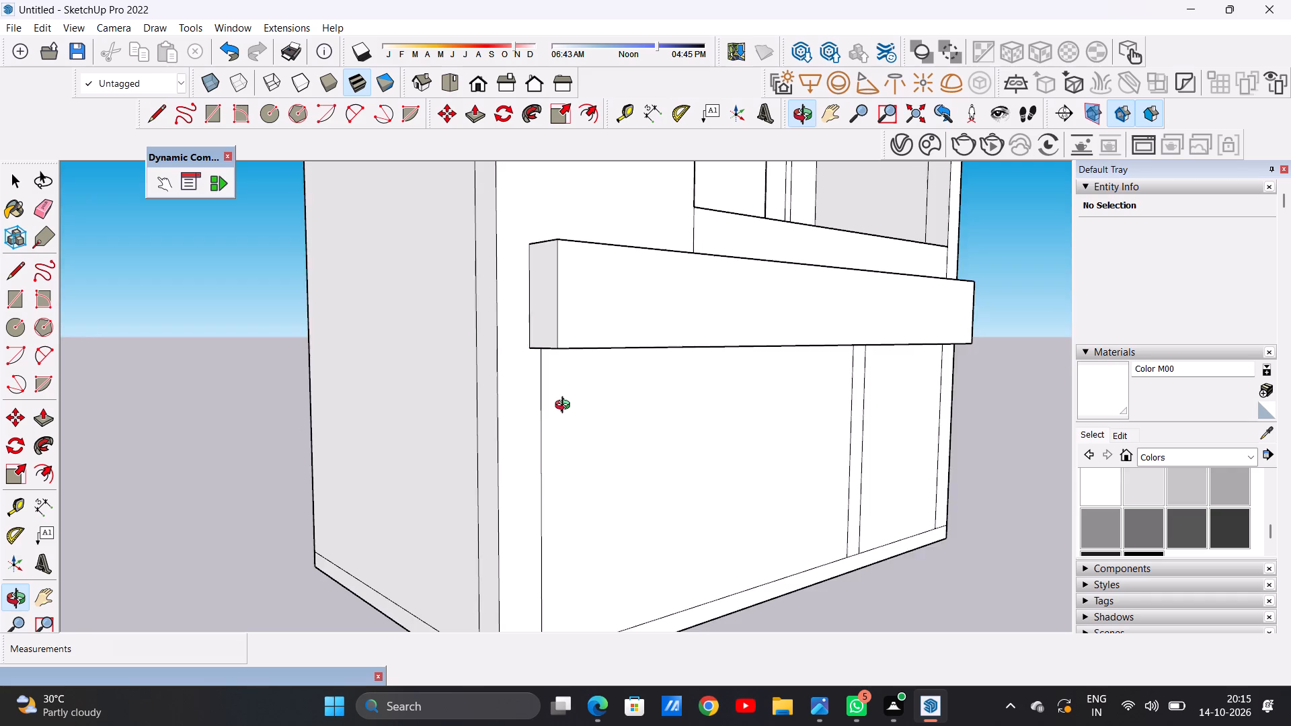
pyautogui.moveTo(565, 407); pyautogui.dragTo(552, 381, button='middle')
pyautogui.scroll(8, 521, 329)
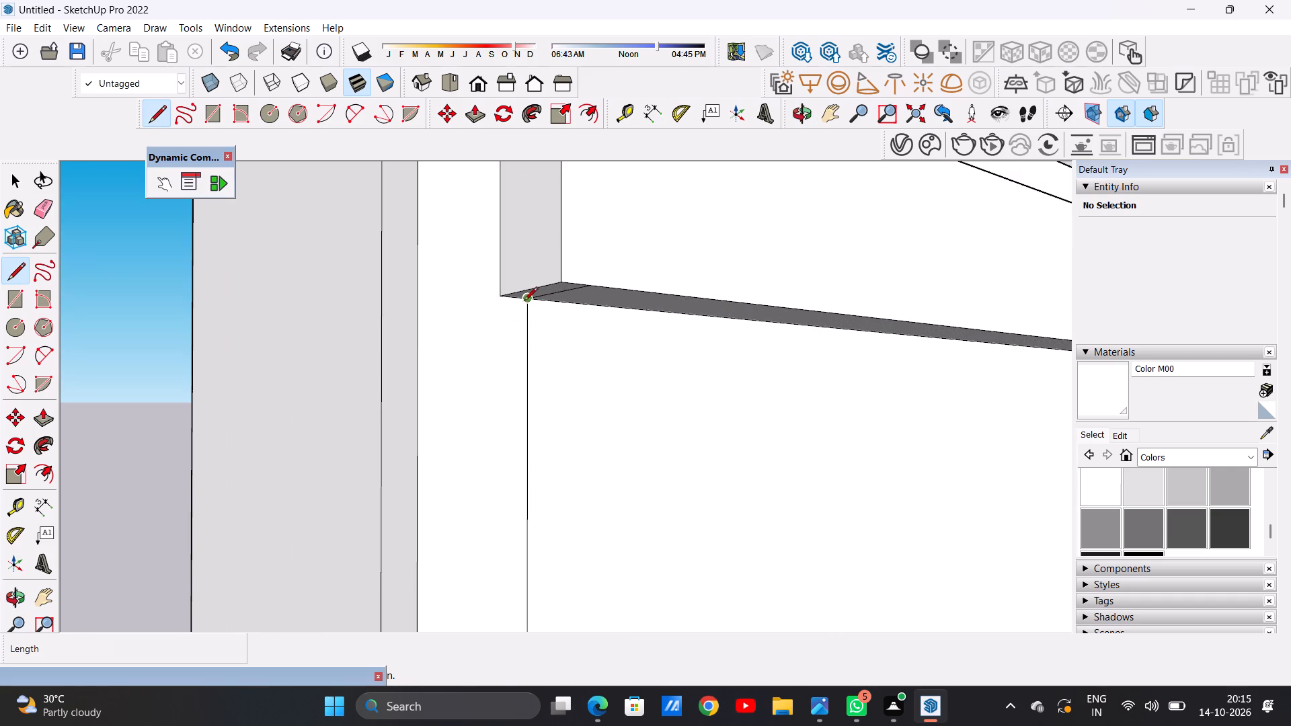
pyautogui.click(524, 302)
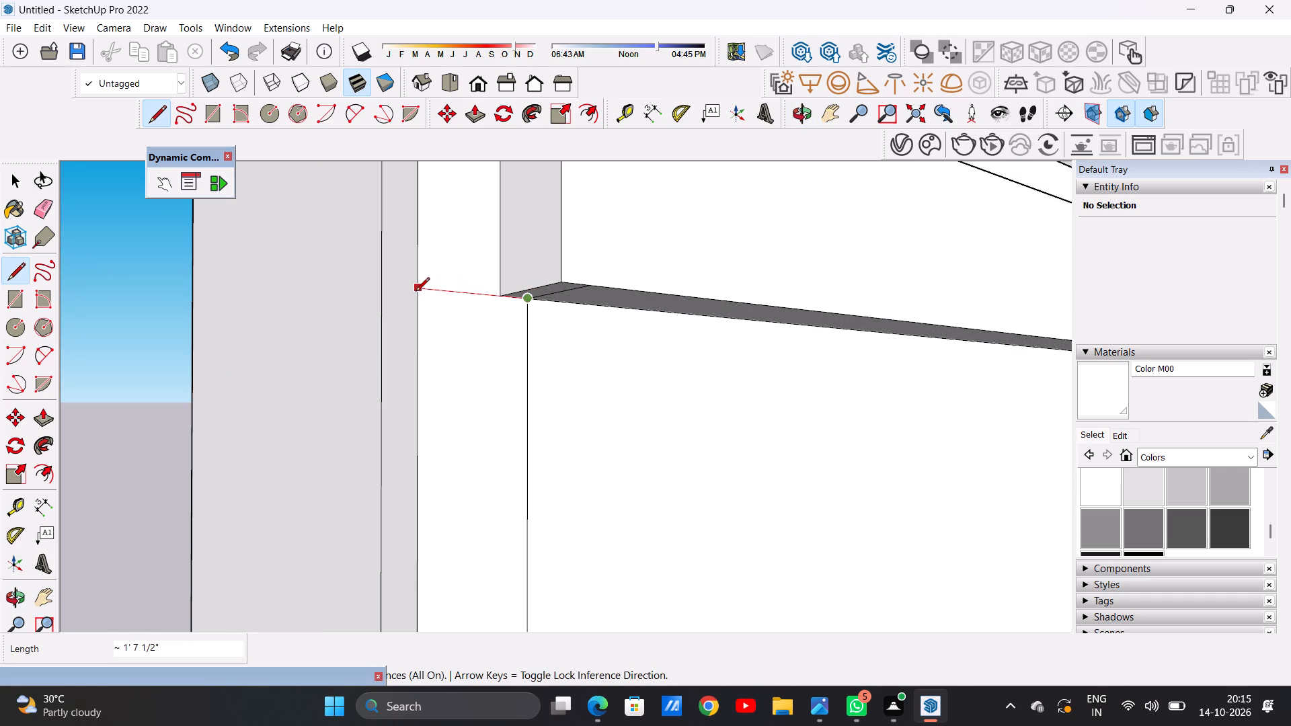
pyautogui.click(414, 291)
# Draw a horizontal line about 1' 2 1/4" long from the projecting band's lower back corner to the facade's edge on the balcony side.
pyautogui.scroll(-17, 518, 358)
pyautogui.moveTo(732, 356); pyautogui.dragTo(420, 372, button='middle')
pyautogui.scroll(11, 717, 372)
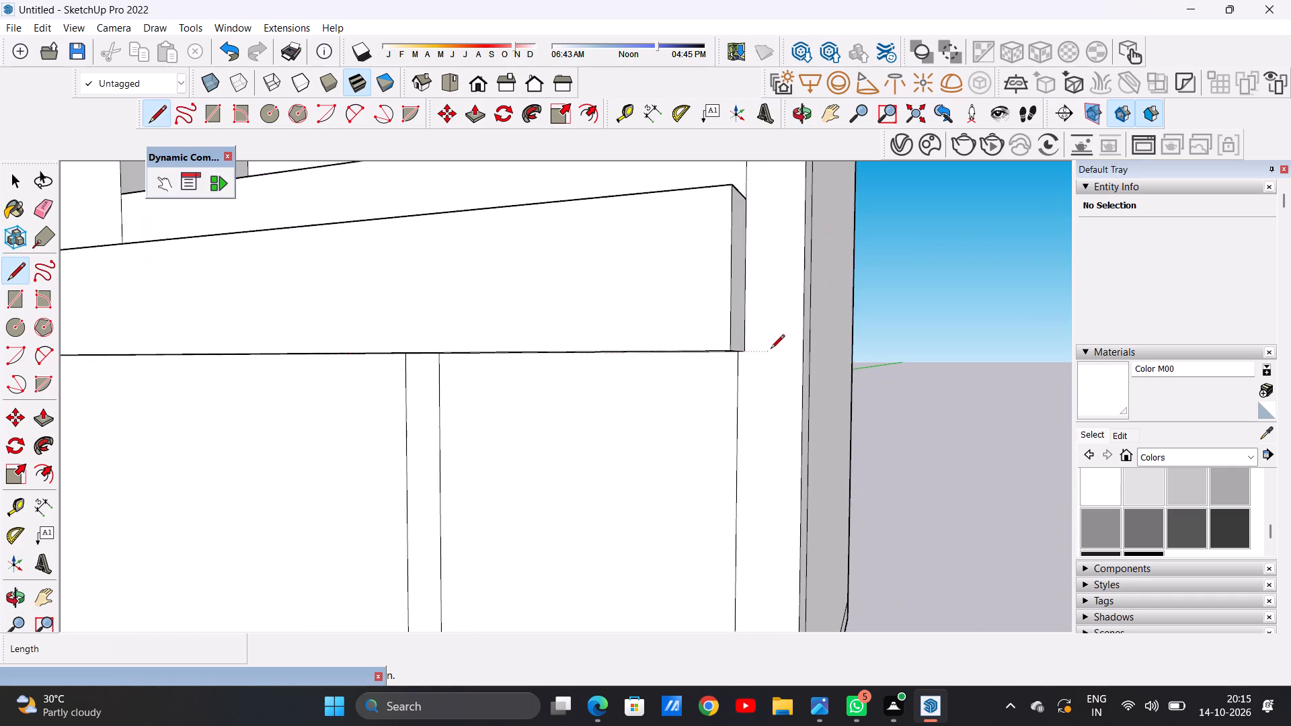
pyautogui.moveTo(771, 349); pyautogui.dragTo(675, 364, button='middle')
pyautogui.scroll(6, 642, 371)
pyautogui.click(640, 371)
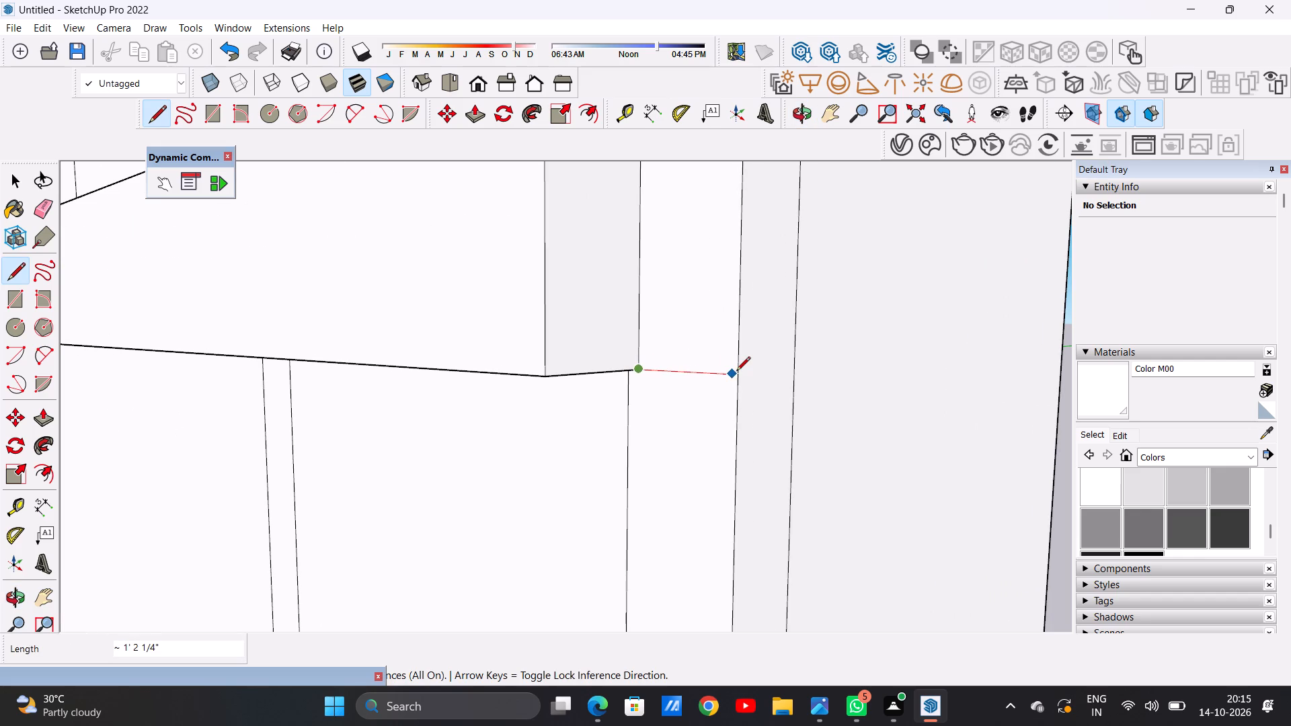
pyautogui.click(736, 372)
pyautogui.press('space')
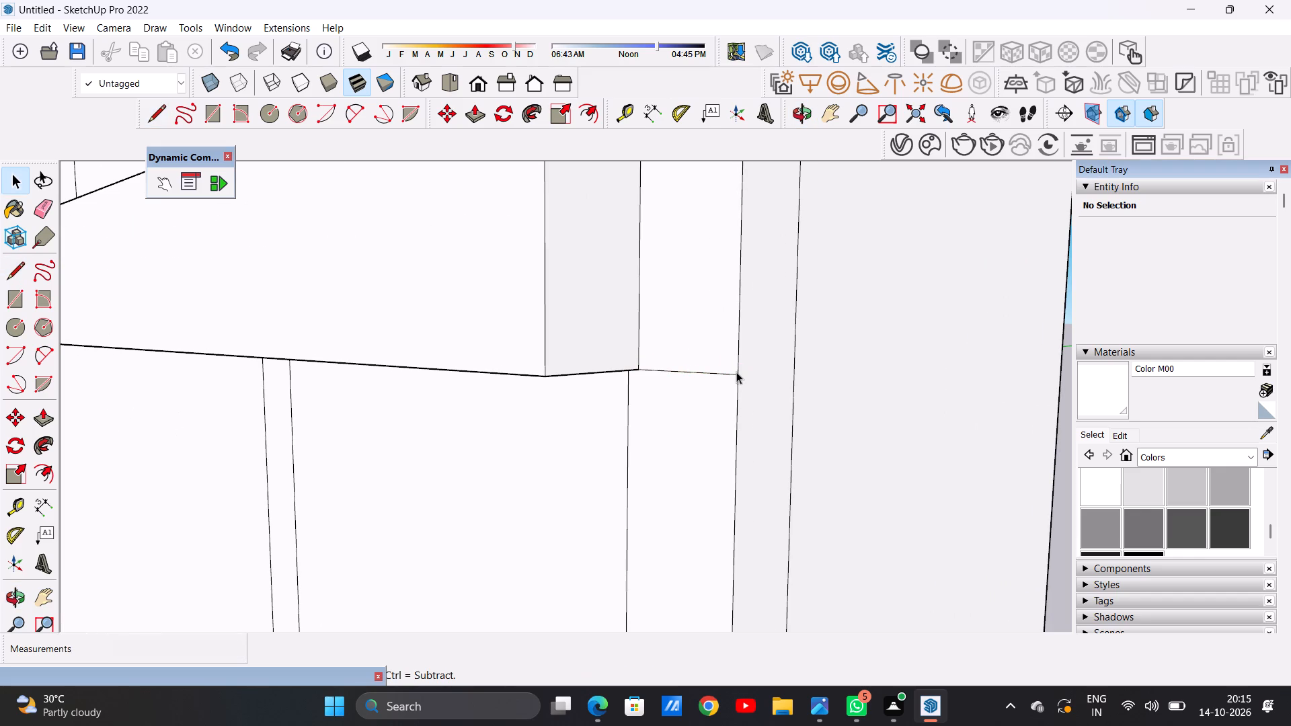
# Examine the whole front facade, including the projecting band, balconies and framed doors.
pyautogui.scroll(-8, 711, 416)
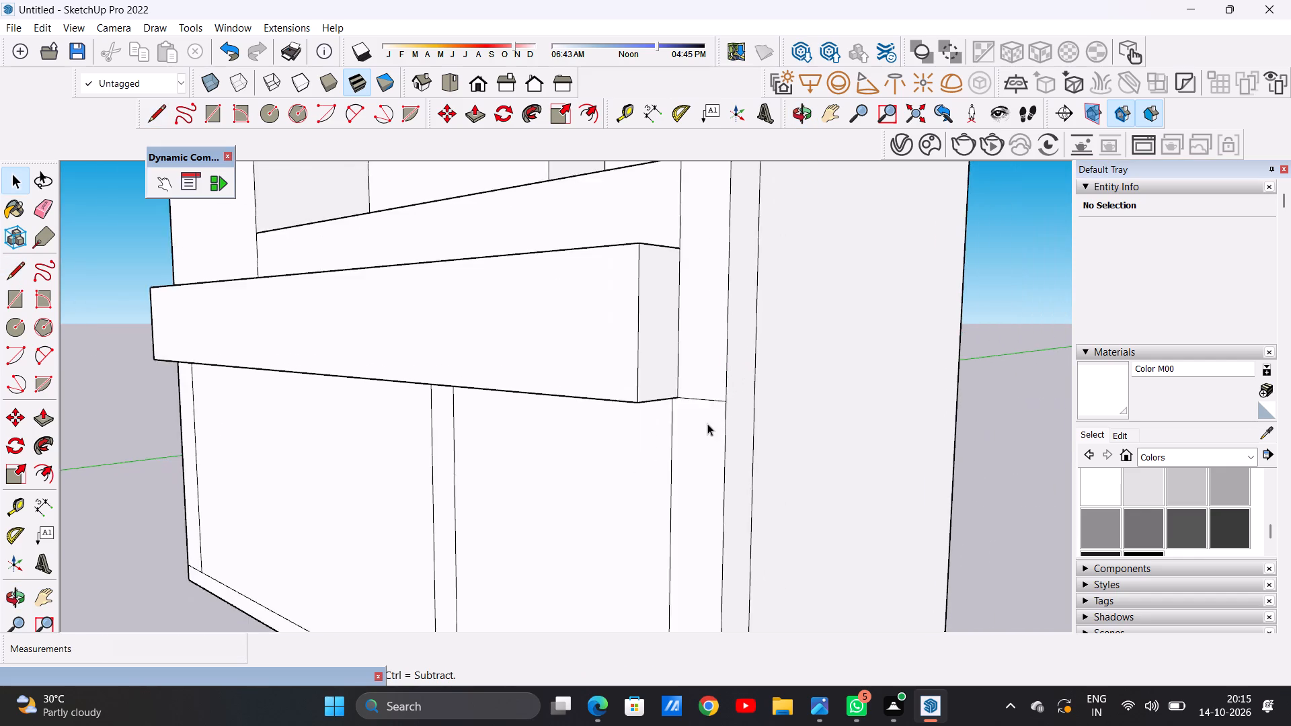
pyautogui.scroll(-12, 707, 424)
pyautogui.moveTo(600, 443); pyautogui.dragTo(814, 443, button='middle')
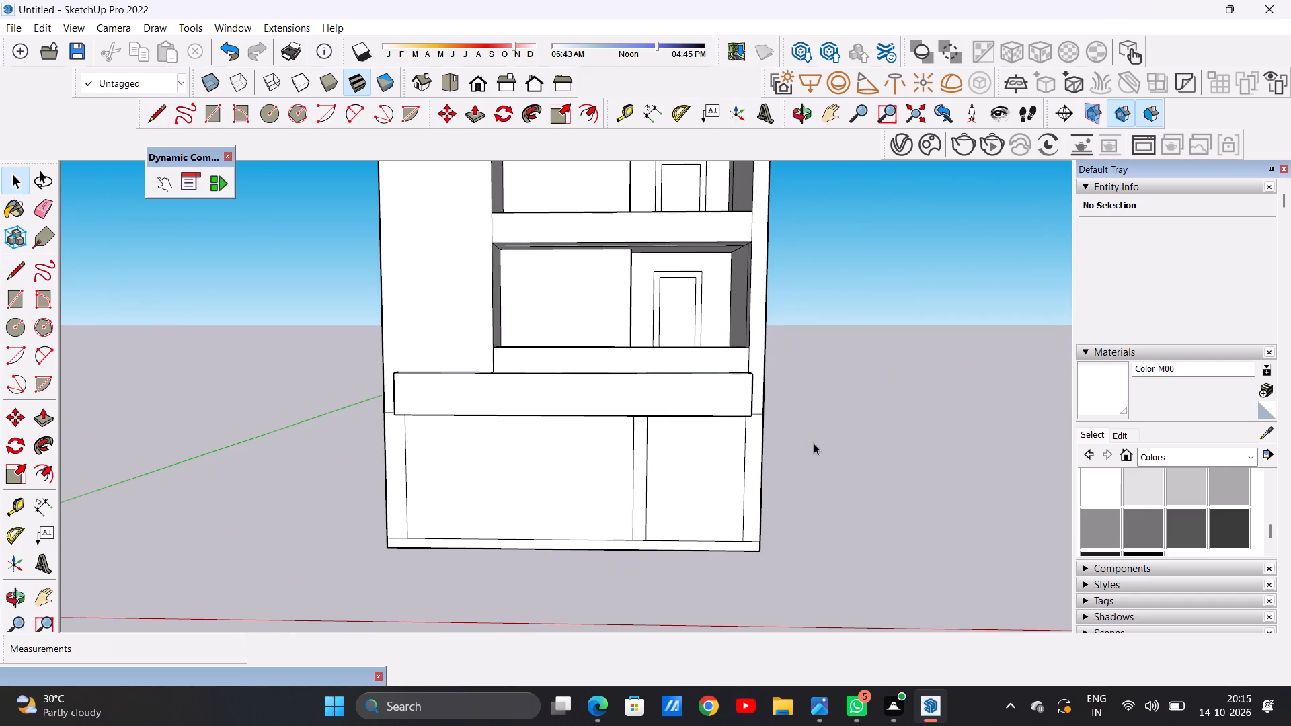
pyautogui.scroll(-10, 762, 440)
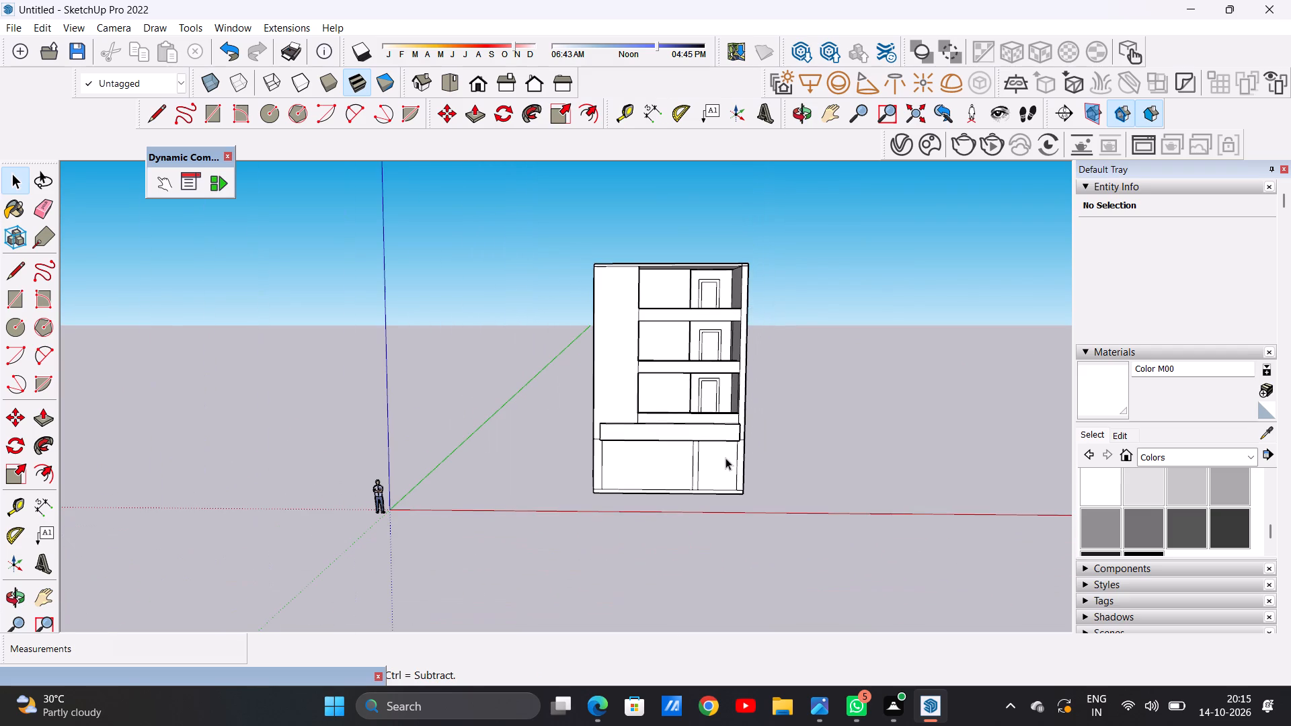
pyautogui.scroll(6, 679, 332)
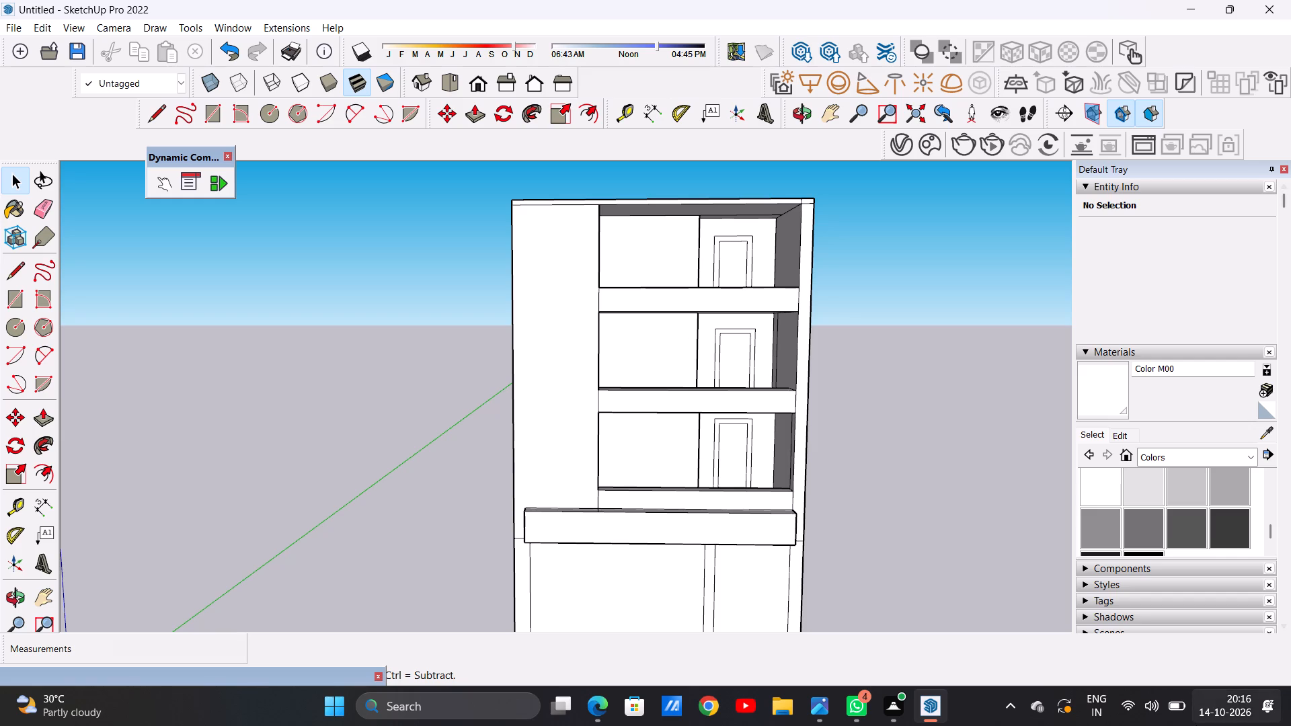
pyautogui.scroll(-15, 683, 469)
pyautogui.scroll(-16, 652, 466)
pyautogui.scroll(1, 651, 362)
pyautogui.scroll(-1, 651, 362)
pyautogui.scroll(14, 651, 362)
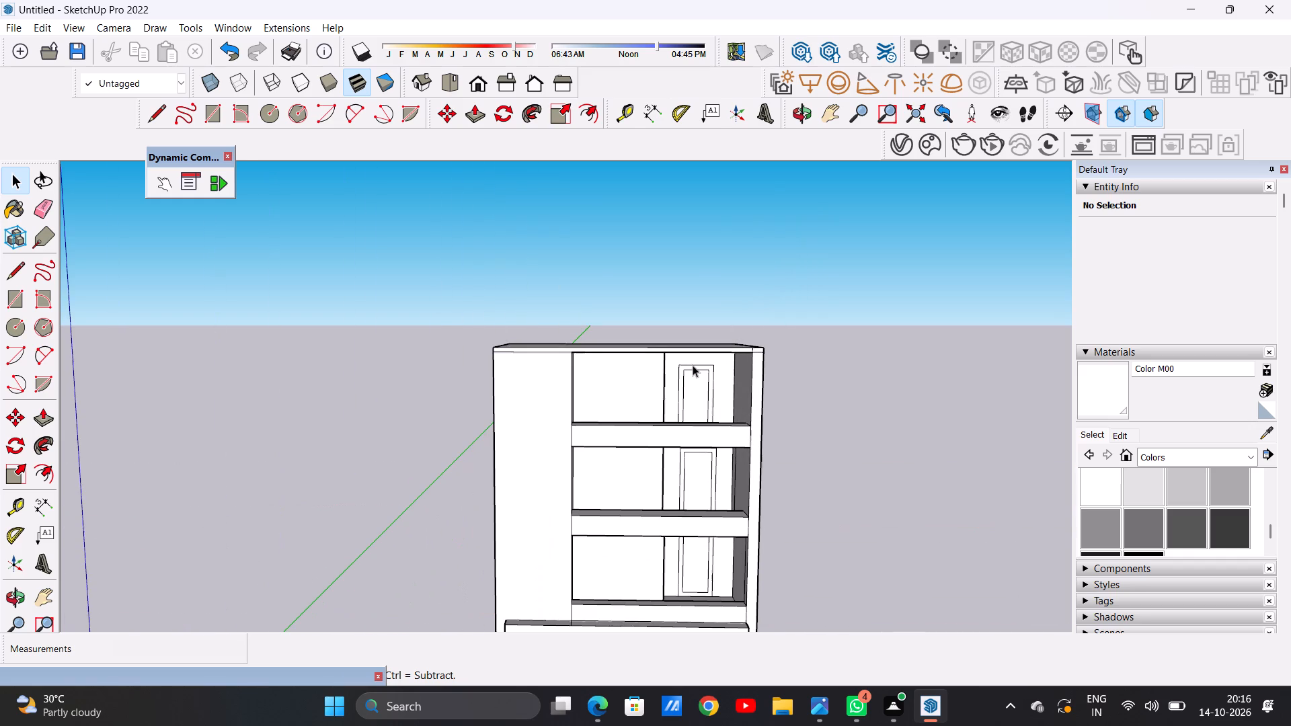
pyautogui.scroll(-6, 693, 337)
# Push/Pull the projecting band's end face on the solid wall side outward about 1' 2 1/4" to the facade's edge.
pyautogui.moveTo(578, 549); pyautogui.dragTo(701, 524, button='middle')
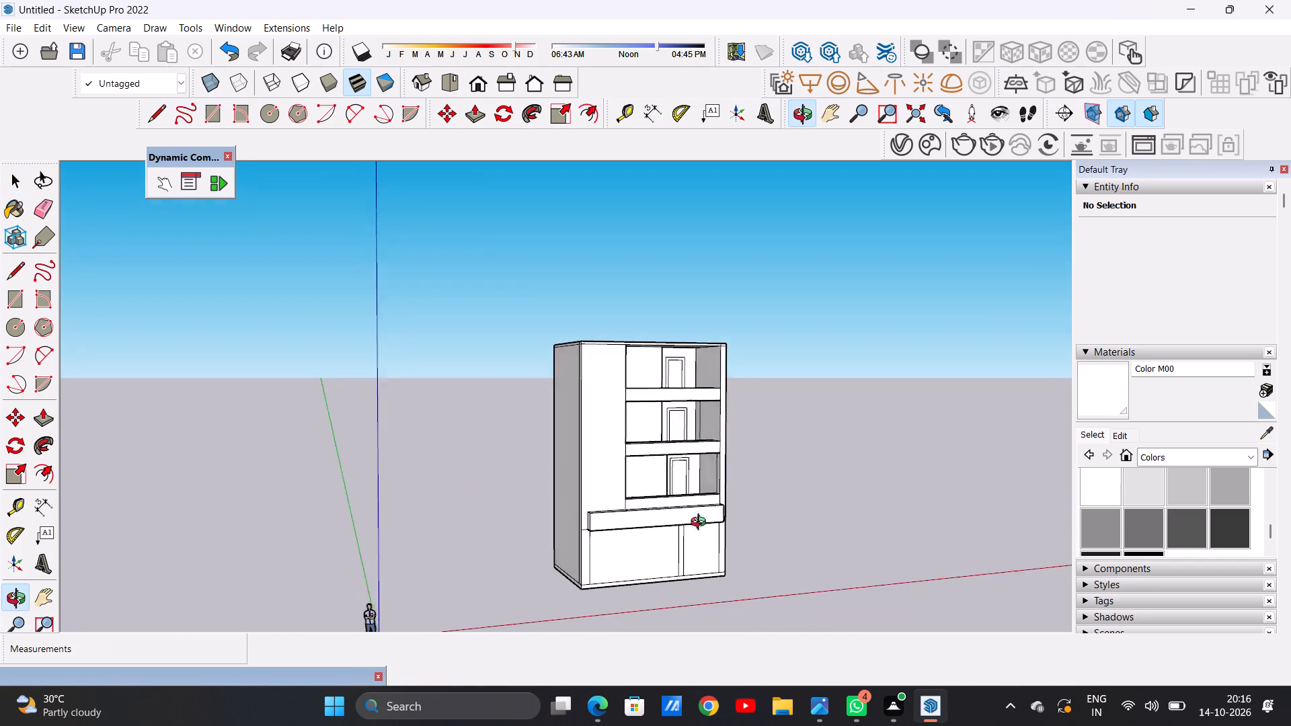
pyautogui.moveTo(701, 524); pyautogui.dragTo(752, 515, button='middle')
pyautogui.scroll(7, 580, 529)
pyautogui.moveTo(609, 537); pyautogui.dragTo(624, 574, button='middle')
pyautogui.scroll(2, 617, 542)
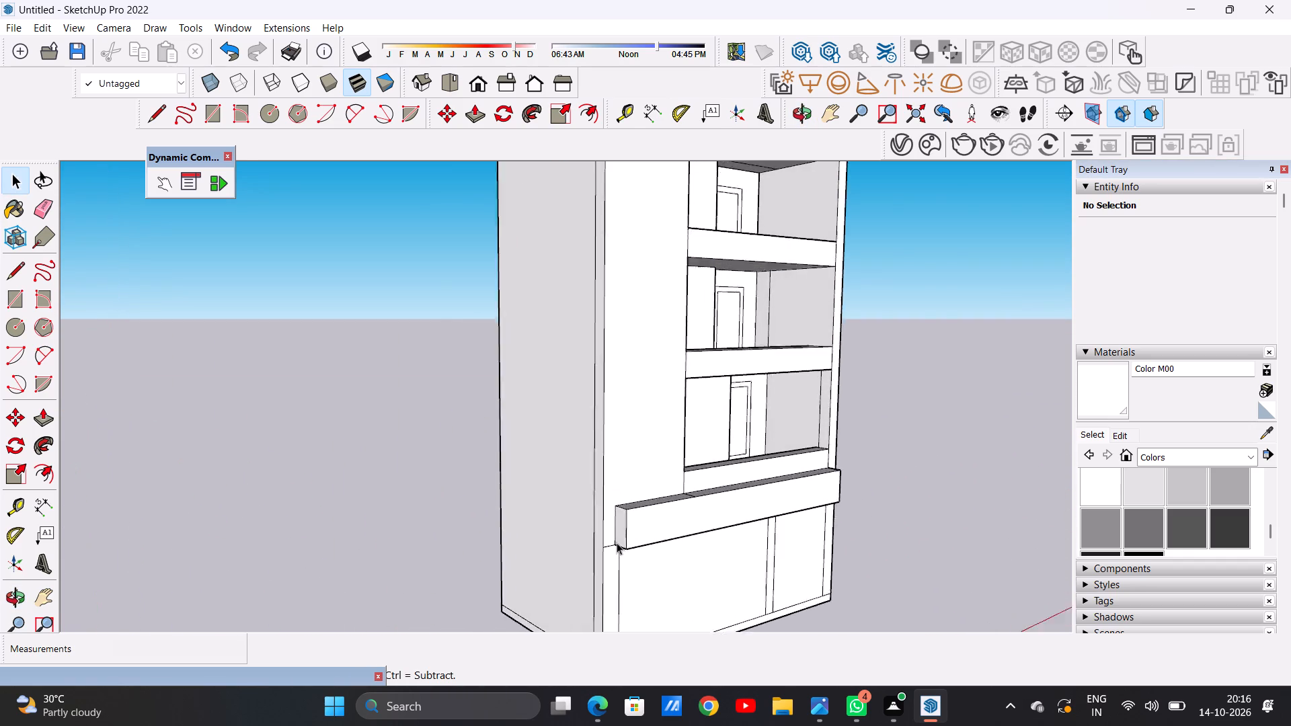
pyautogui.scroll(4, 617, 542)
pyautogui.press('p')
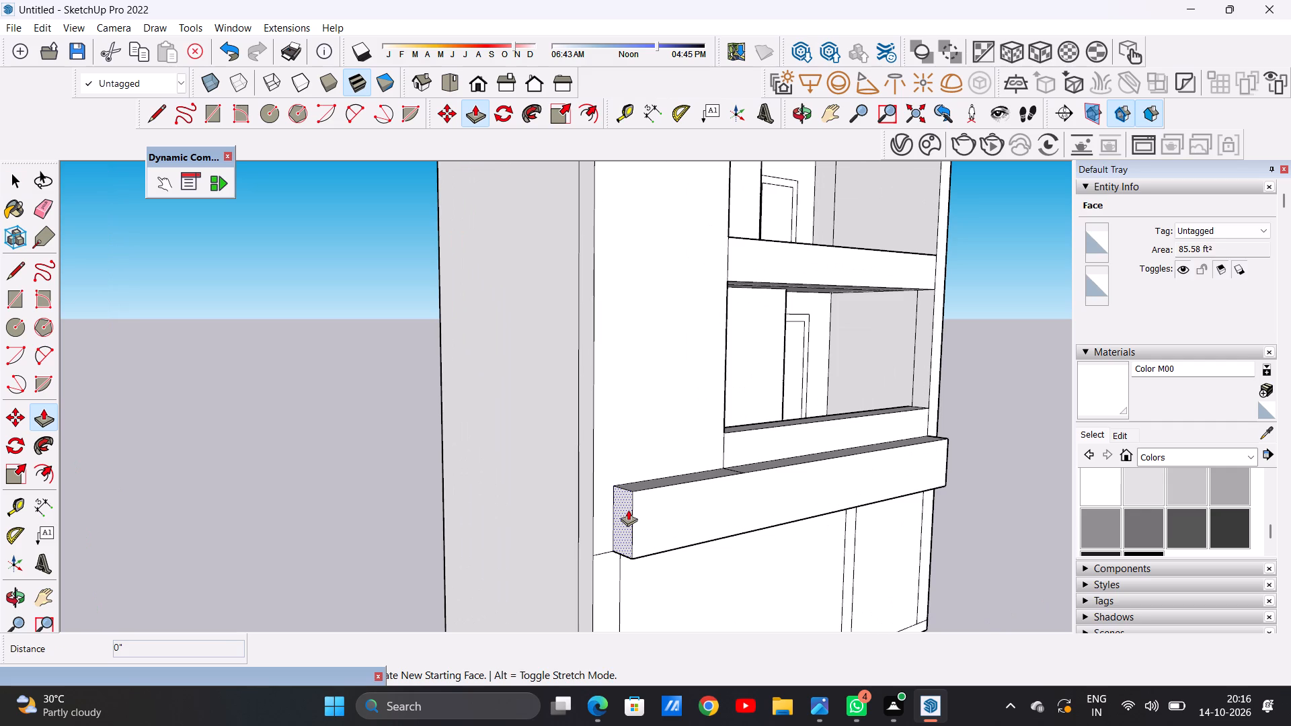
pyautogui.click(624, 509)
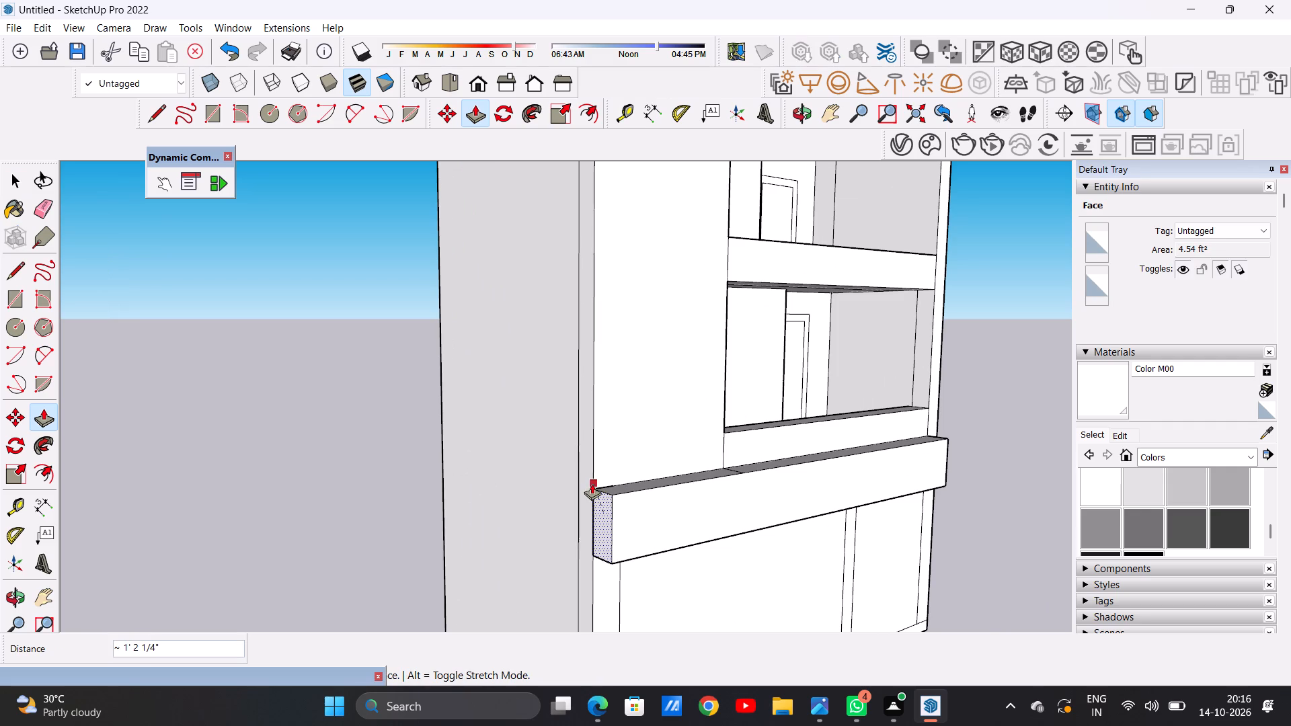
pyautogui.click(592, 483)
# Push/Pull the projecting band's opposite end face, on the balcony side, outward about 1' 2 1/4" to the facade's edge.
pyautogui.scroll(-10, 606, 495)
pyautogui.moveTo(768, 471); pyautogui.dragTo(572, 491, button='middle')
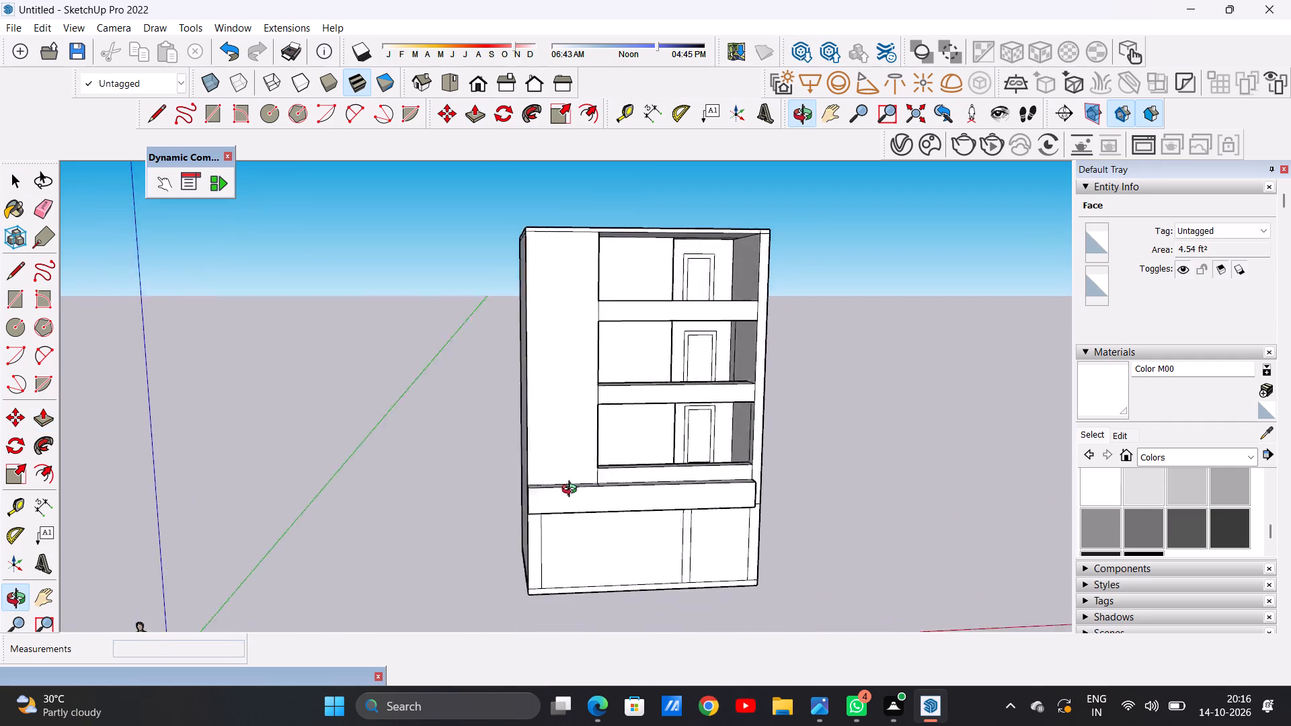
pyautogui.moveTo(572, 491); pyautogui.dragTo(431, 514, button='middle')
pyautogui.scroll(10, 675, 522)
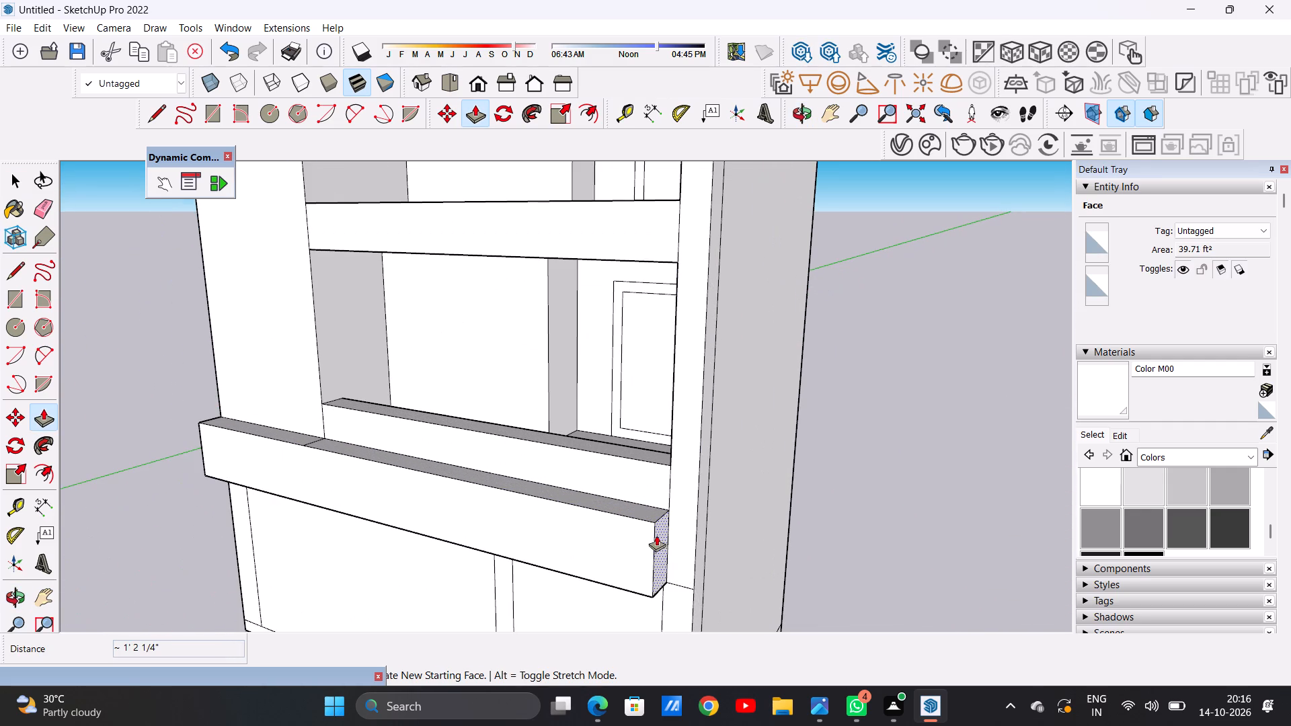
pyautogui.click(656, 535)
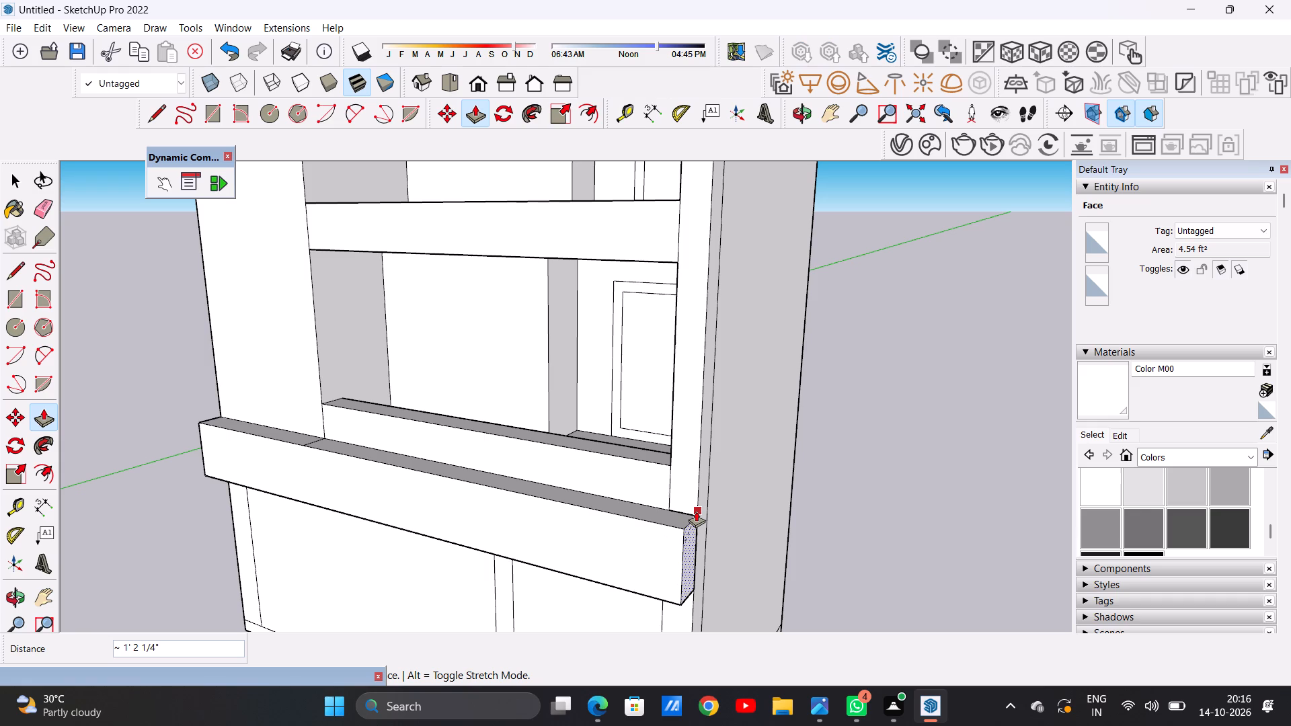
pyautogui.click(696, 511)
pyautogui.press('space')
# Examine the widened front band, the balconies and the roof slab from the front, the side and above.
pyautogui.scroll(-10, 736, 480)
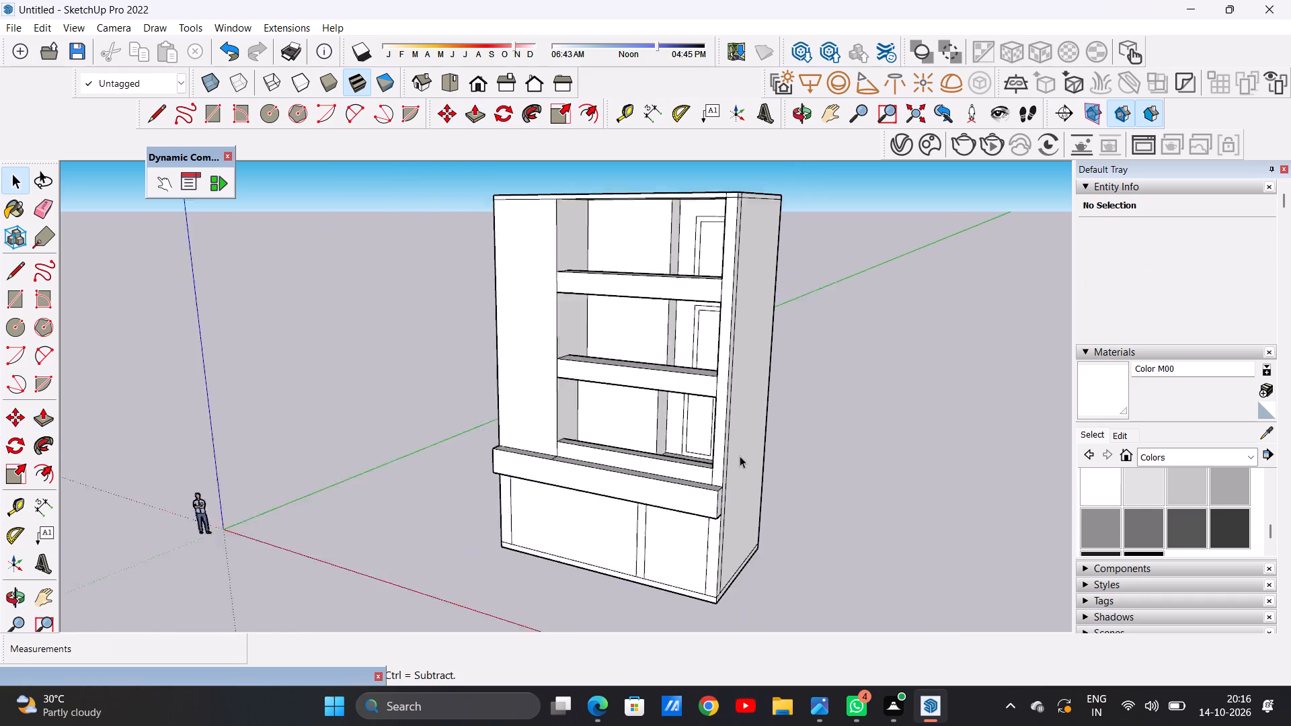
pyautogui.scroll(-6, 740, 456)
pyautogui.moveTo(672, 495); pyautogui.dragTo(795, 473, button='middle')
pyautogui.scroll(-7, 765, 481)
pyautogui.scroll(14, 713, 439)
pyautogui.moveTo(710, 363); pyautogui.dragTo(664, 462, button='middle')
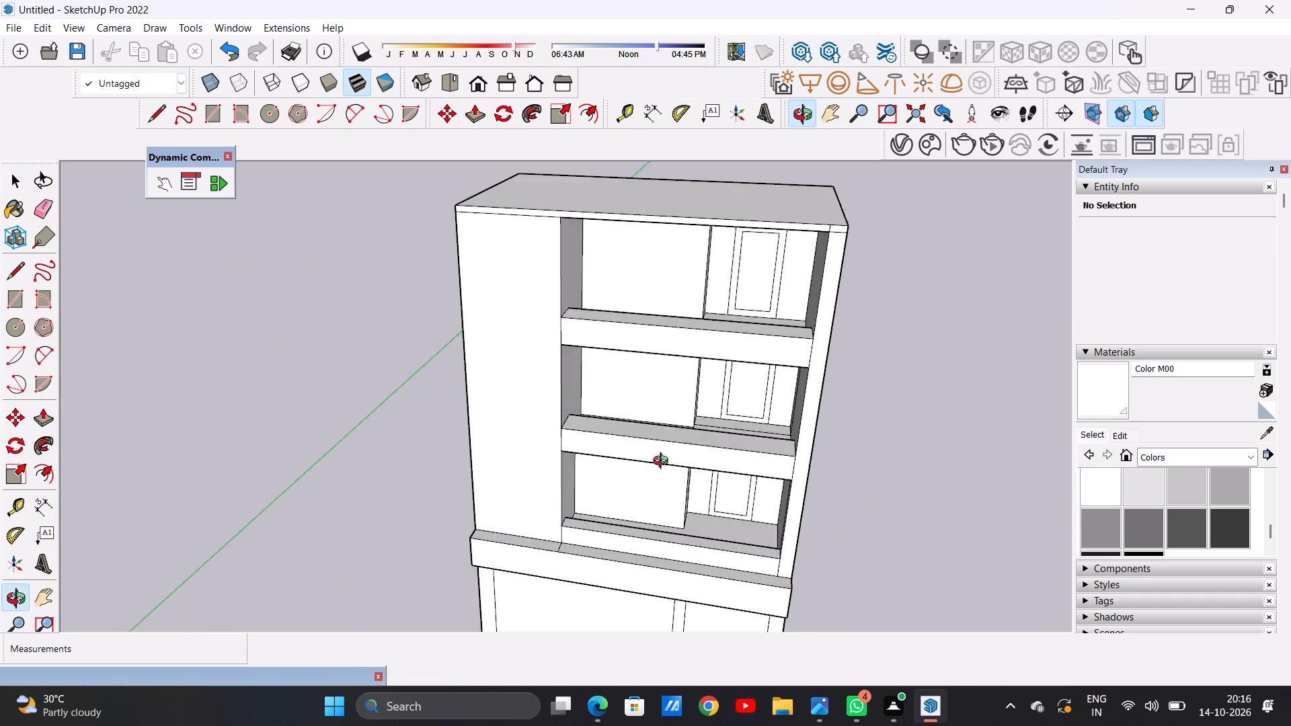
pyautogui.moveTo(664, 462); pyautogui.dragTo(658, 487, button='middle')
pyautogui.scroll(1, 658, 487)
pyautogui.scroll(-10, 708, 424)
pyautogui.moveTo(665, 394); pyautogui.dragTo(711, 469, button='middle')
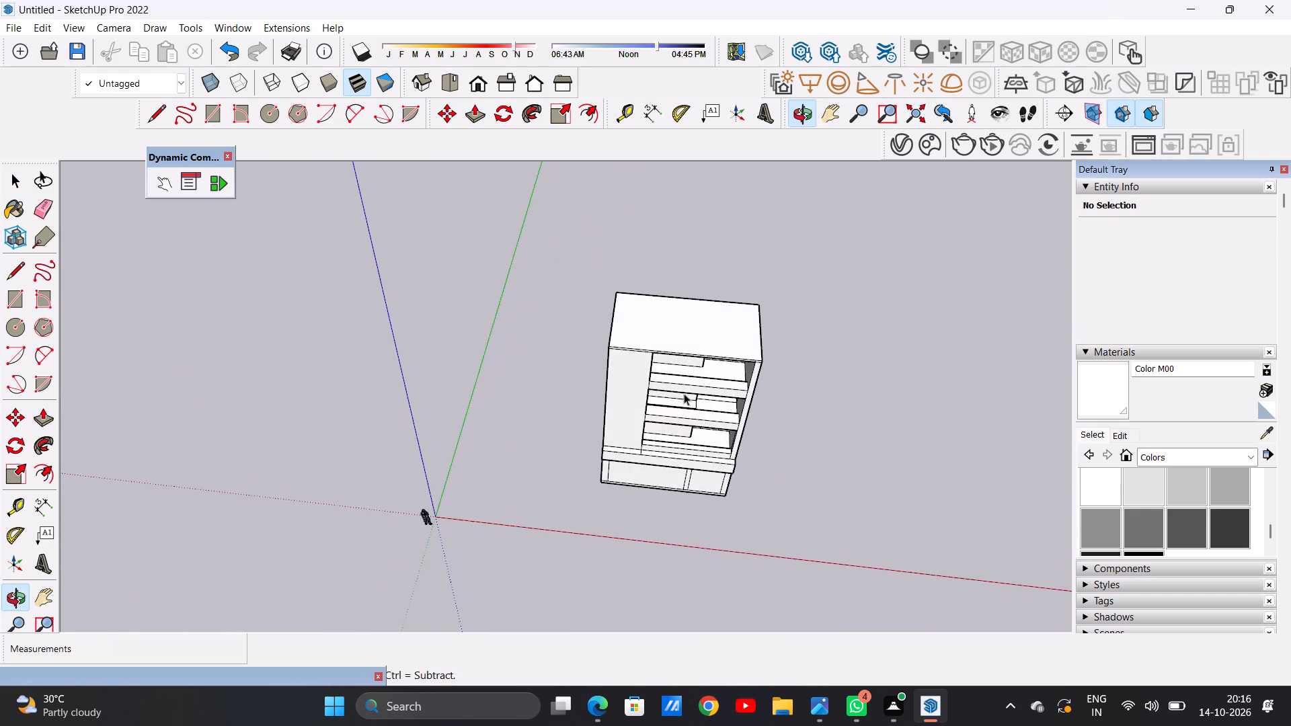
pyautogui.scroll(6, 688, 322)
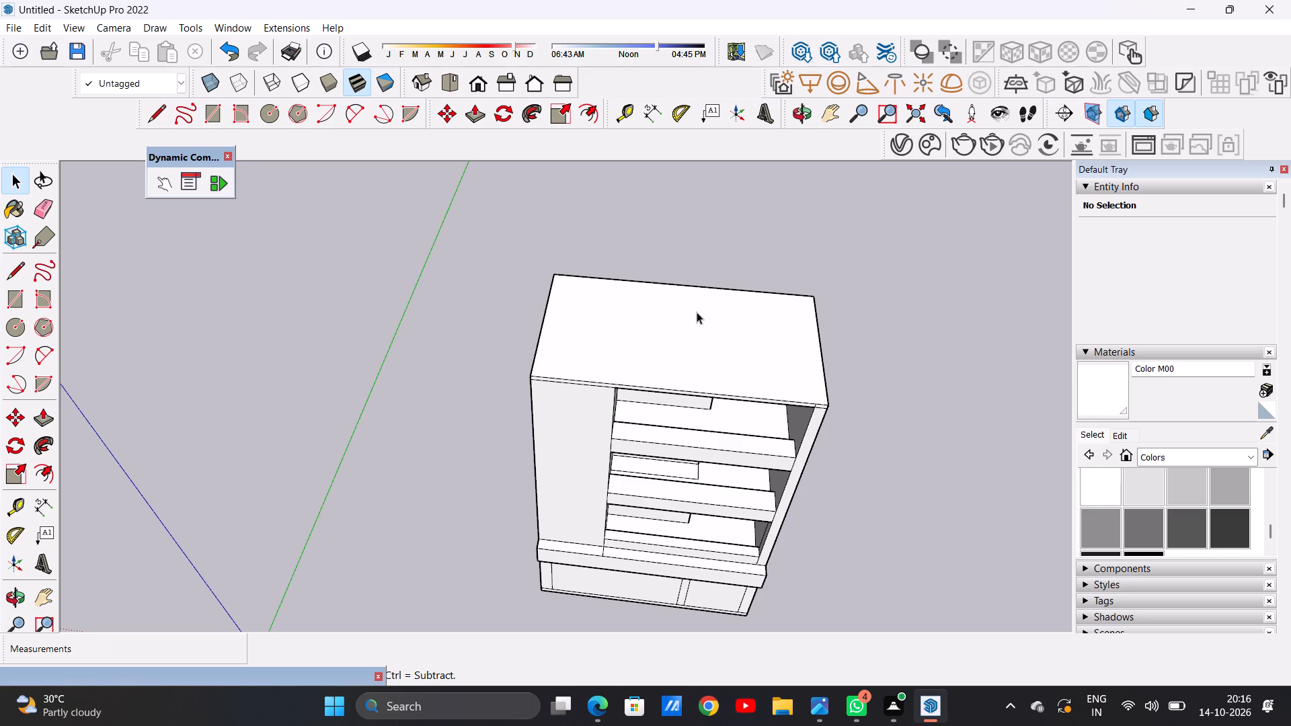
pyautogui.scroll(-19, 638, 340)
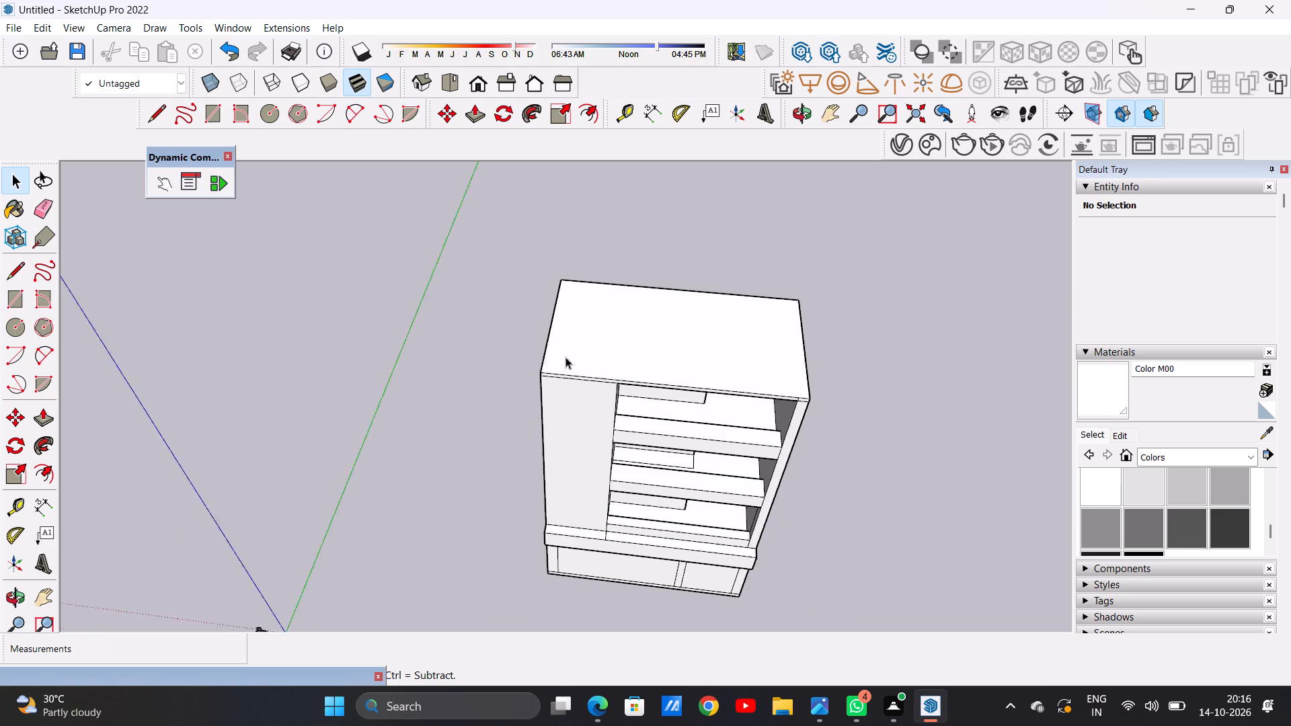
pyautogui.scroll(-11, 565, 357)
pyautogui.scroll(14, 612, 362)
pyautogui.moveTo(619, 414); pyautogui.dragTo(616, 227, button='middle')
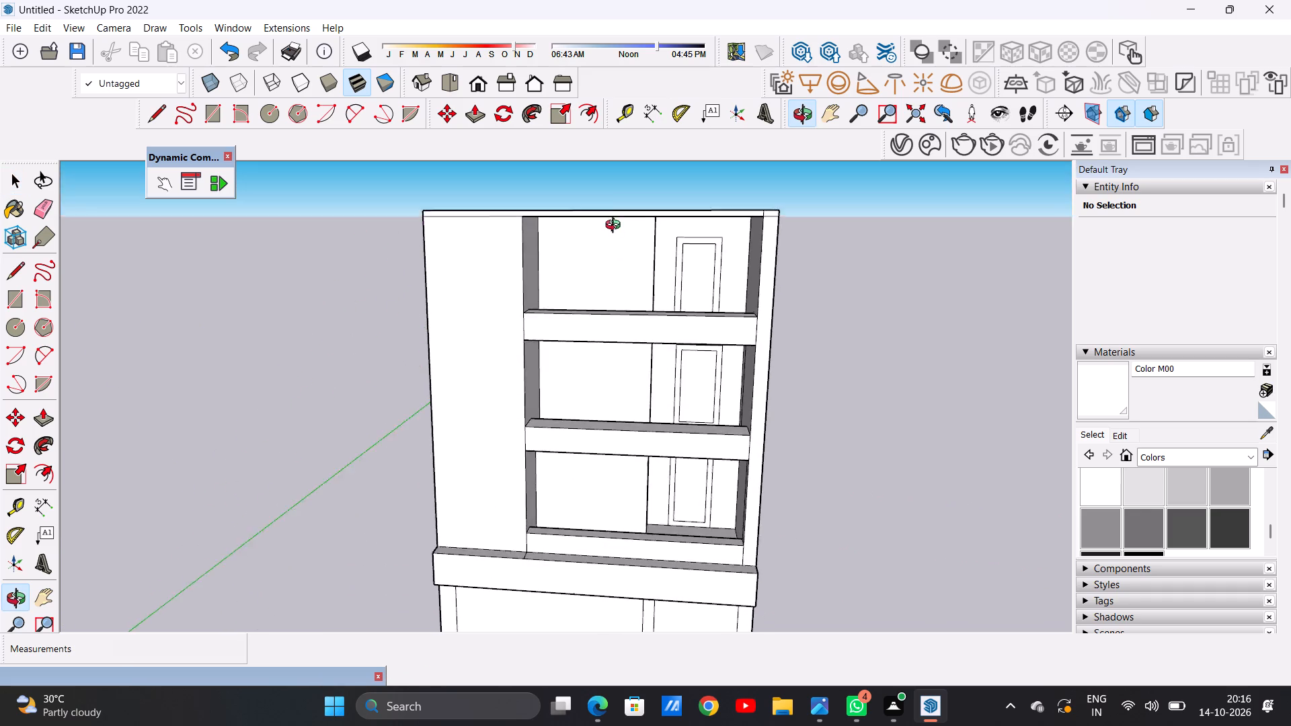
pyautogui.moveTo(616, 227); pyautogui.dragTo(623, 226, button='middle')
pyautogui.scroll(-6, 629, 431)
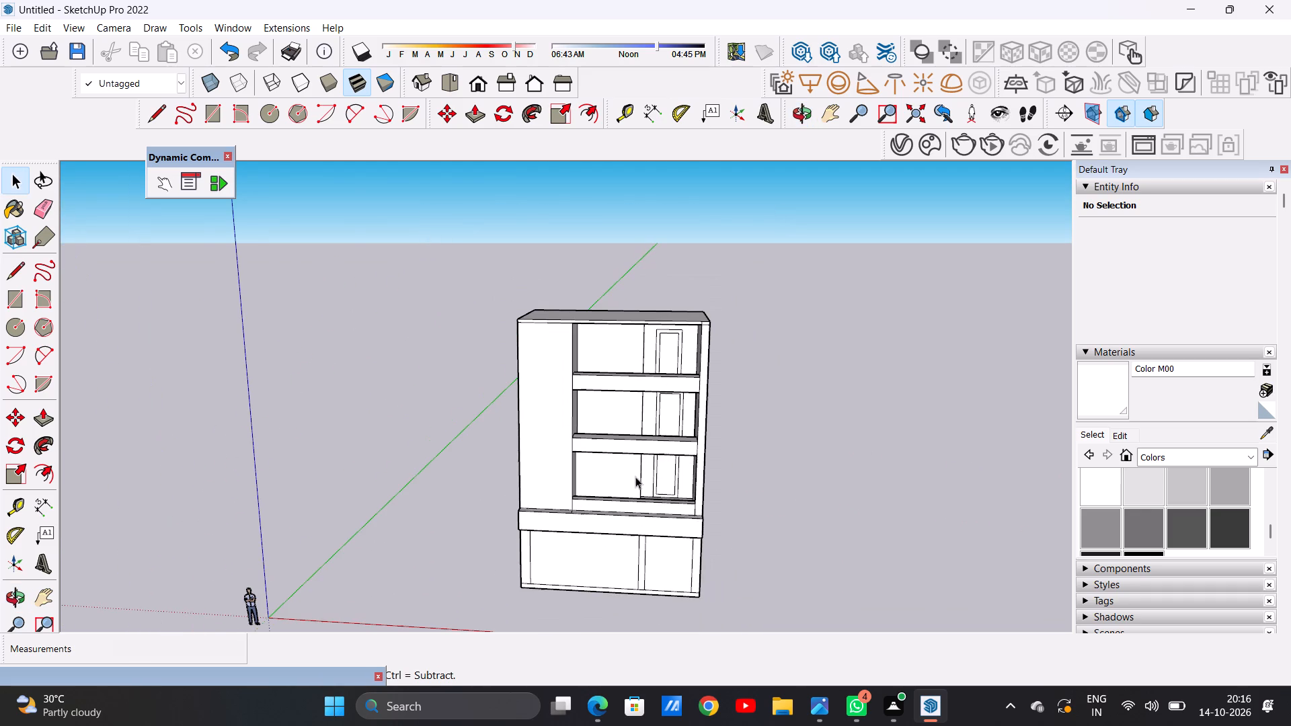
pyautogui.scroll(5, 580, 284)
pyautogui.moveTo(596, 287); pyautogui.dragTo(606, 368, button='middle')
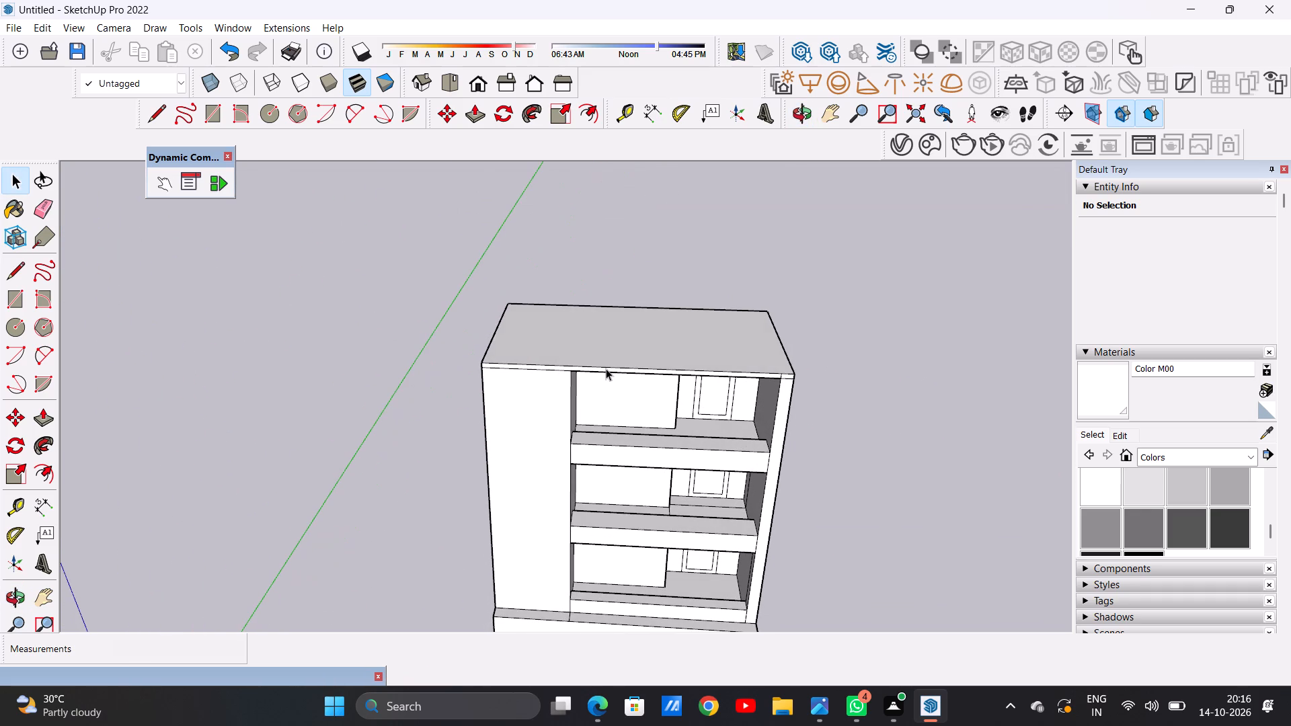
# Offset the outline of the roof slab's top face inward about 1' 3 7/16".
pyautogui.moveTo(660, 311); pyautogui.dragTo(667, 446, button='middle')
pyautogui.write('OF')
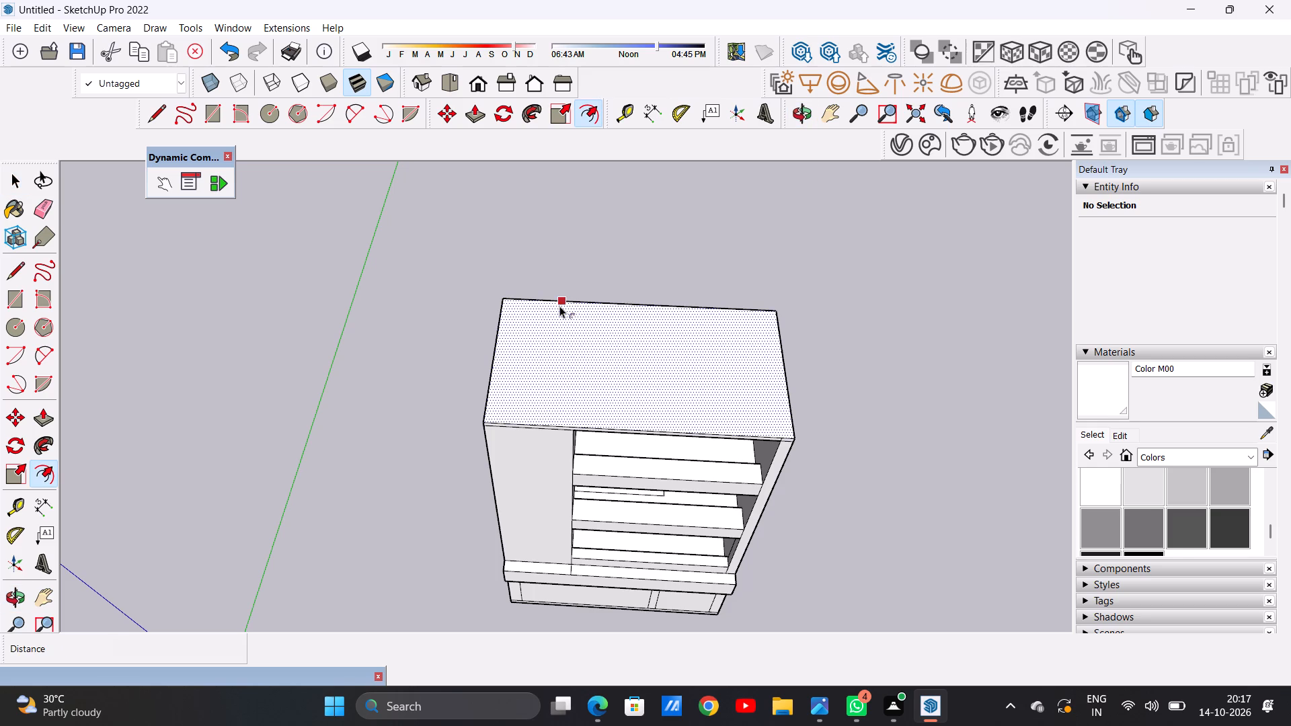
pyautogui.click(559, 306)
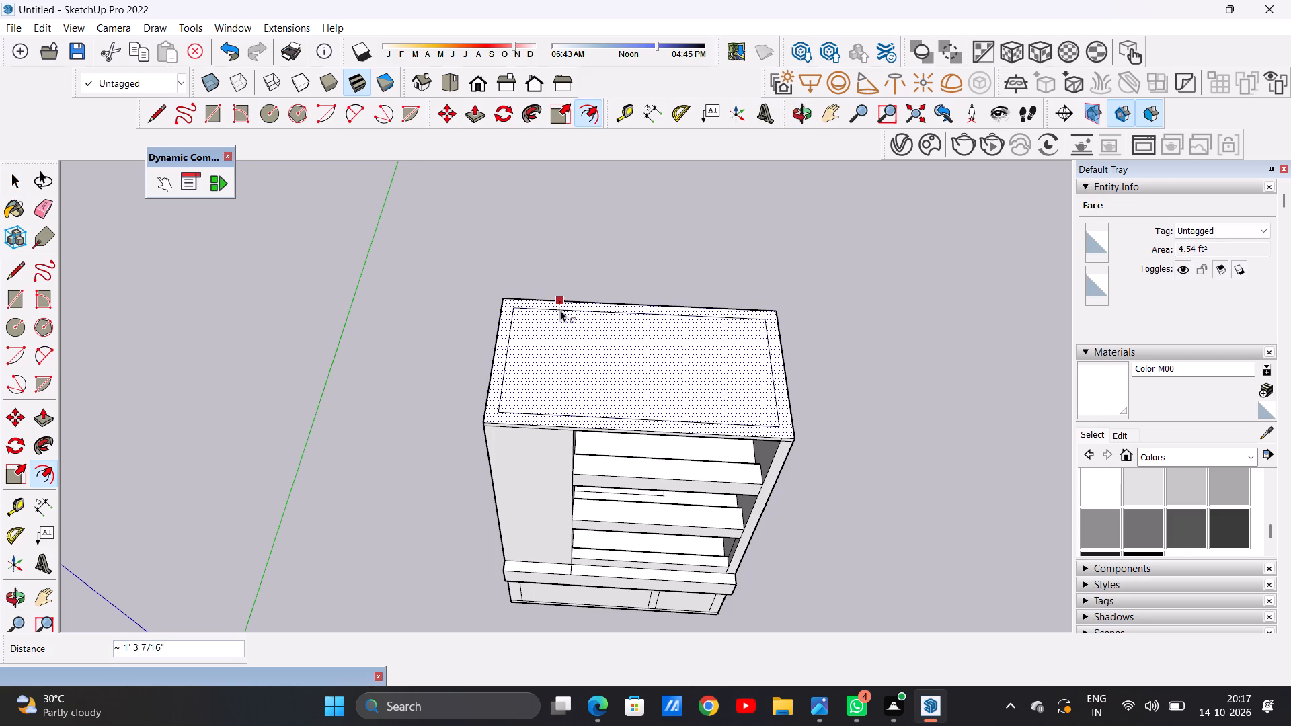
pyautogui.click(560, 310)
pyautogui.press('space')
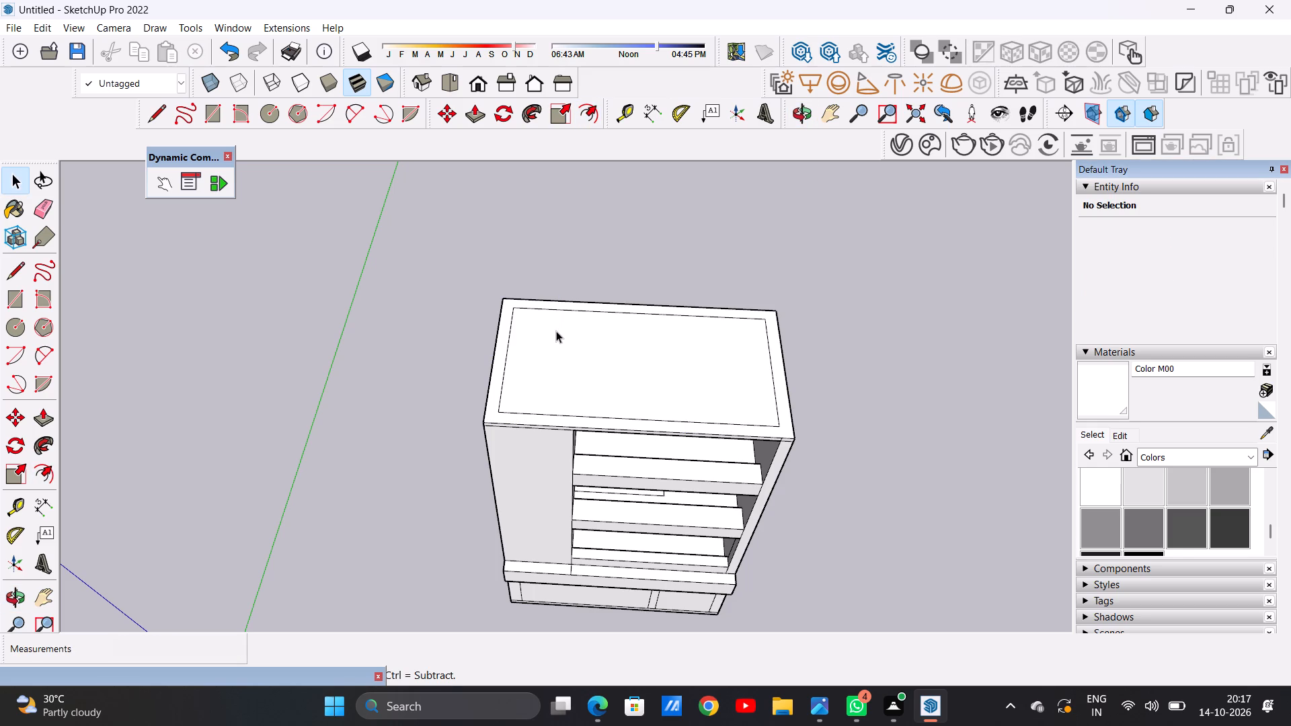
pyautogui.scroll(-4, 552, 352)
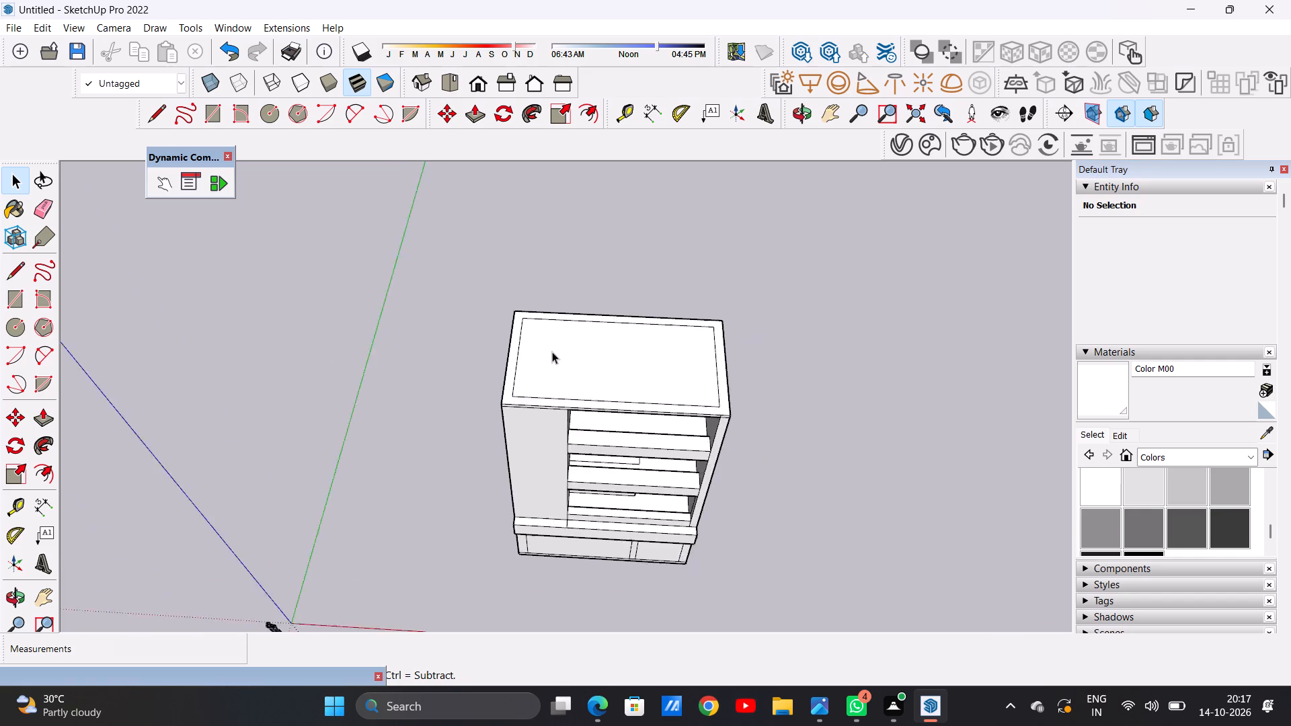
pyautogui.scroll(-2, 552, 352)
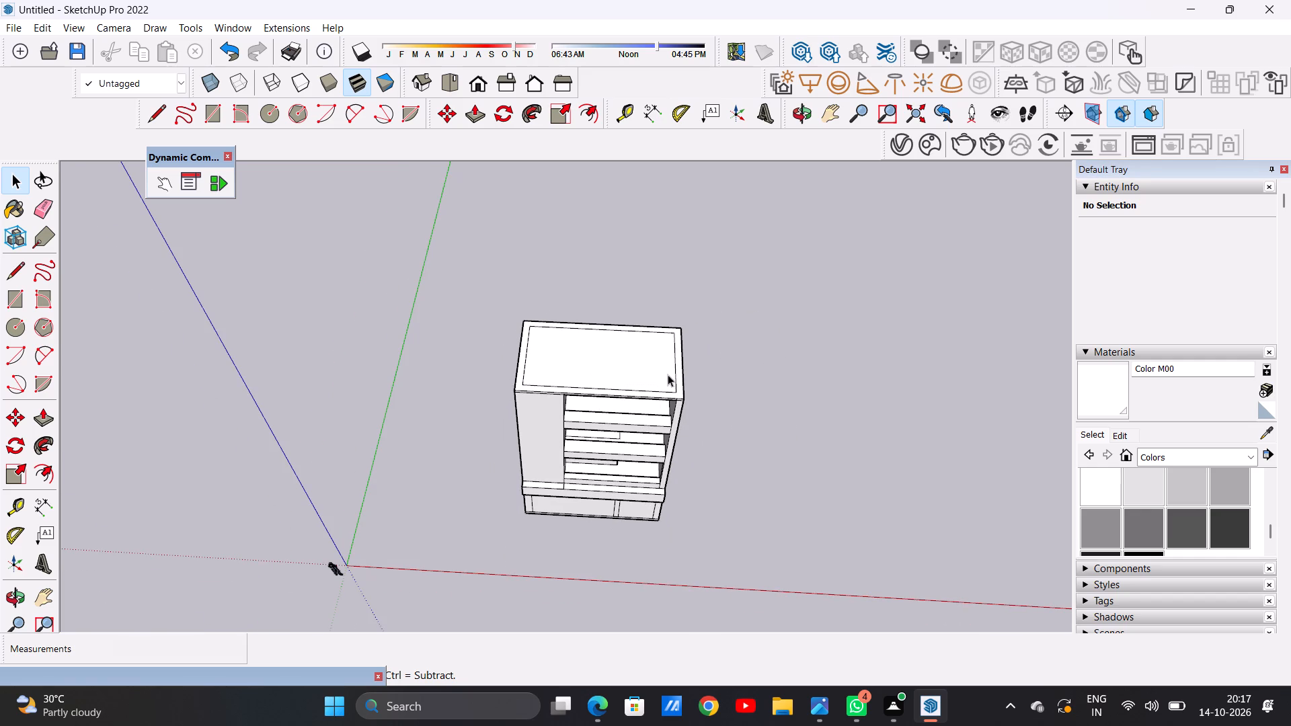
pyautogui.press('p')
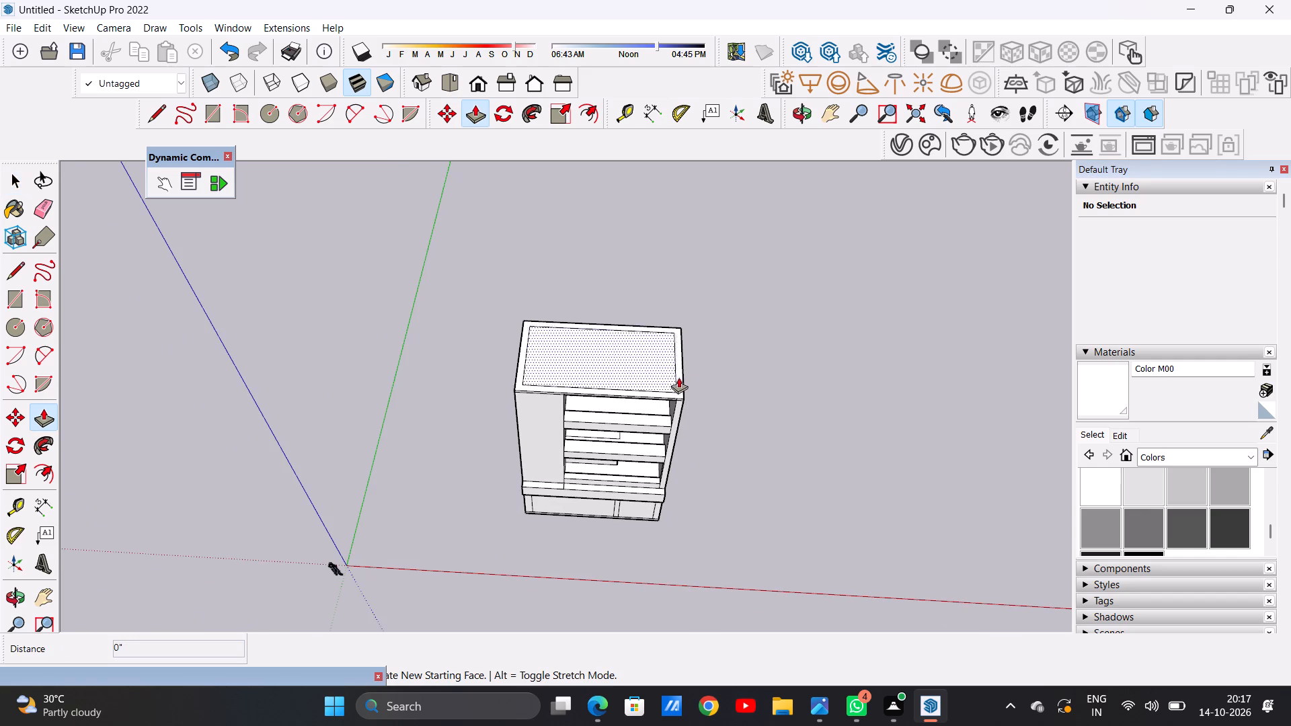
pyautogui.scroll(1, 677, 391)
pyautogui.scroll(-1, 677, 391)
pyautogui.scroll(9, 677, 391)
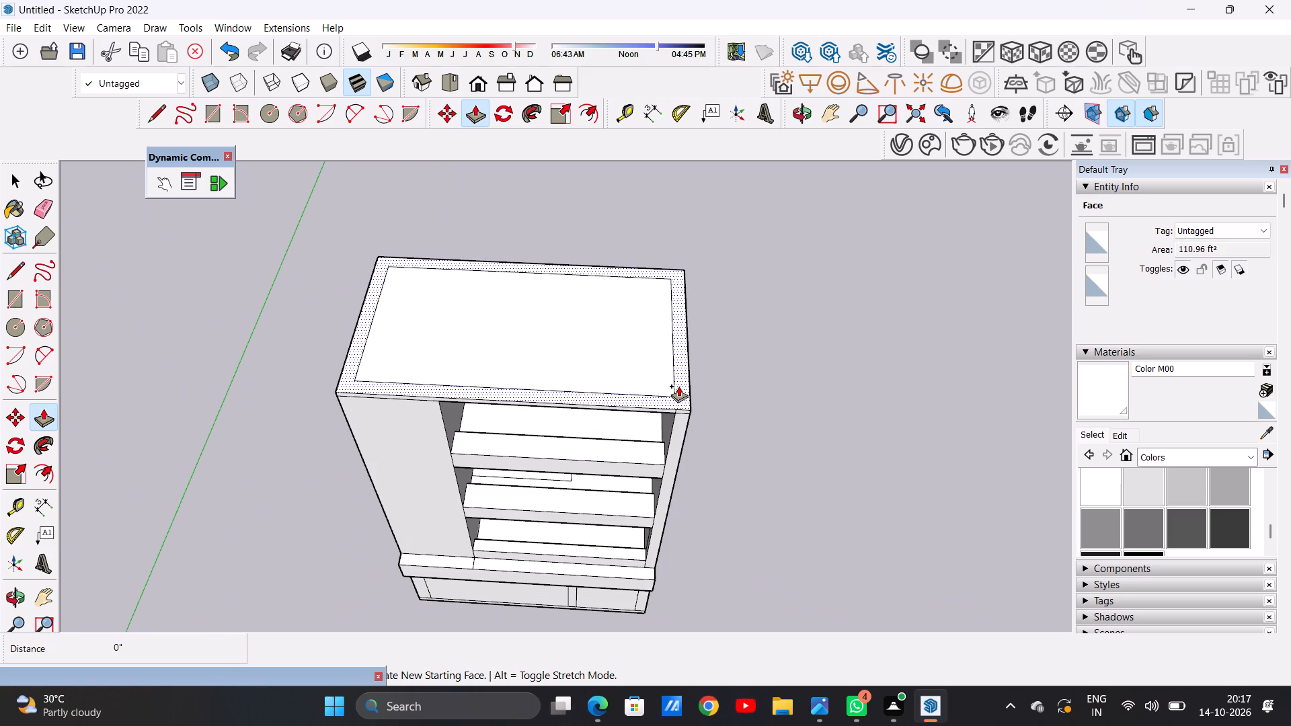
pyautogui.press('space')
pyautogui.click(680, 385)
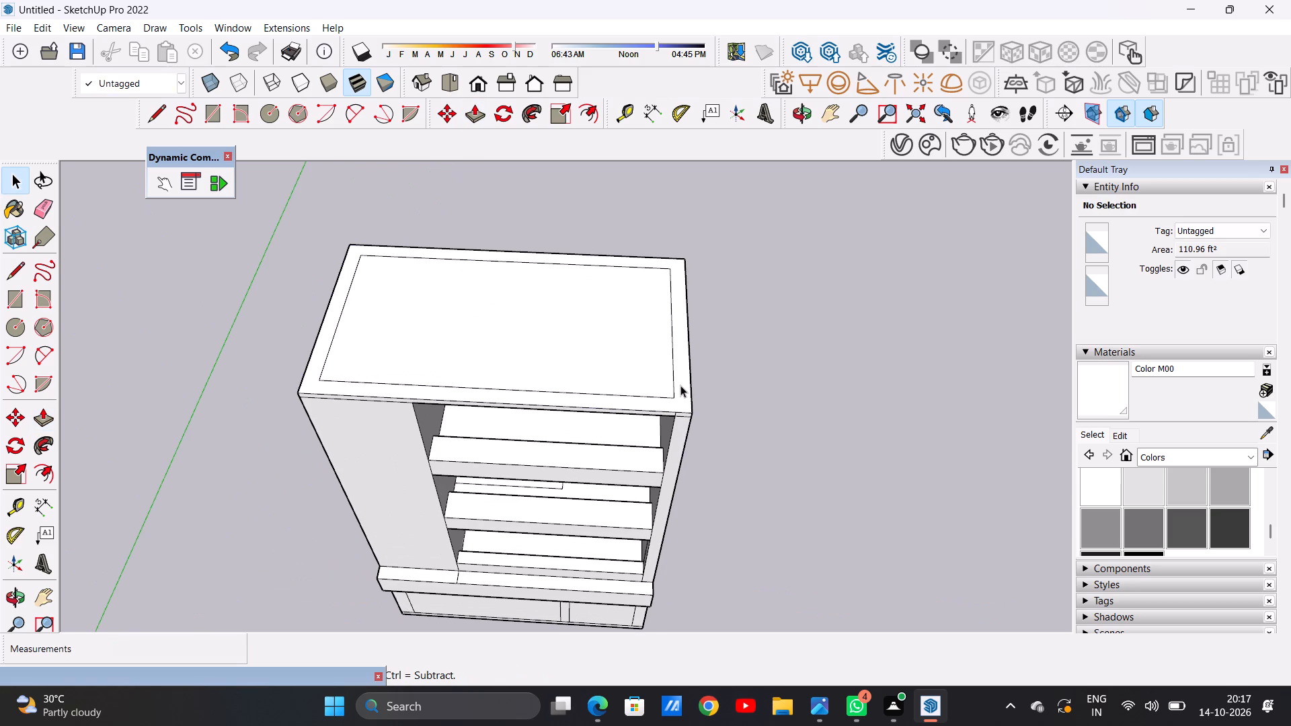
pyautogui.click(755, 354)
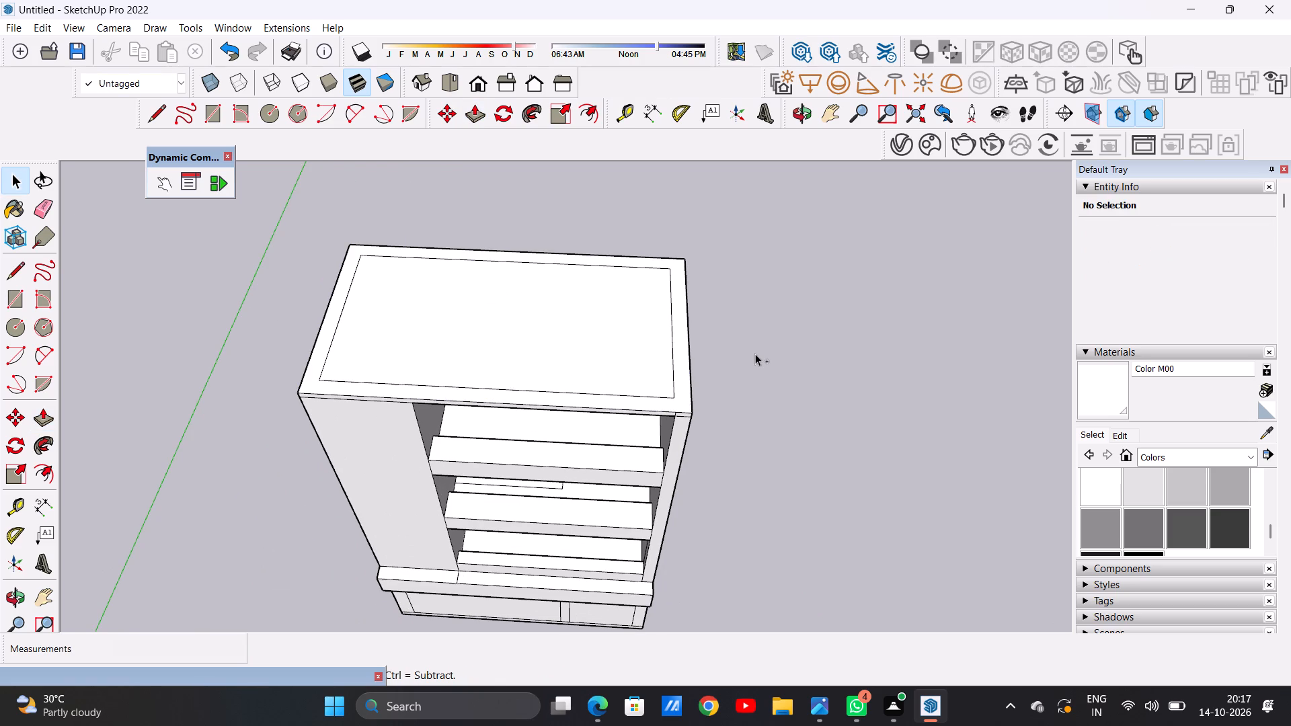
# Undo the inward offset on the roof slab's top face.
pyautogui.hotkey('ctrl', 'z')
# Erase the two leftover edges at the facade's top corner, where the roof slab's front meets the narrow side pier.
pyautogui.scroll(-5, 738, 398)
pyautogui.moveTo(732, 453); pyautogui.dragTo(711, 332, button='middle')
pyautogui.scroll(3, 682, 356)
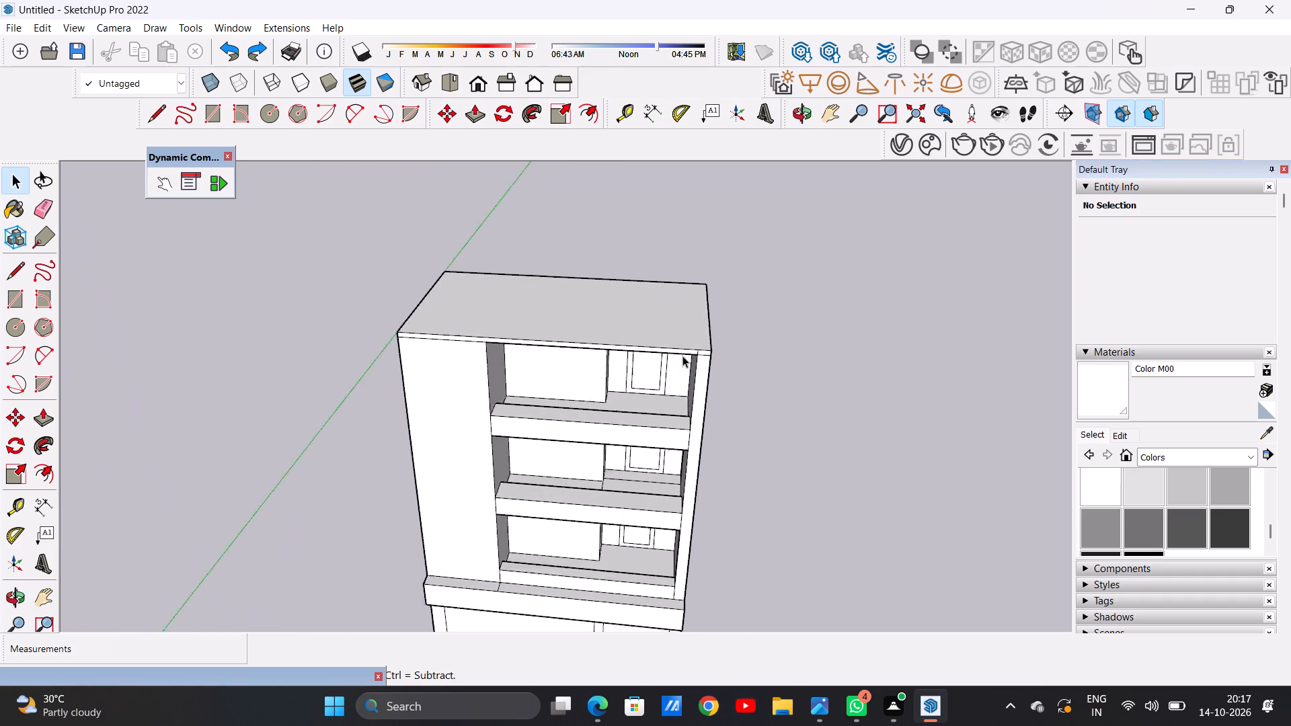
pyautogui.scroll(9, 682, 356)
pyautogui.moveTo(701, 361); pyautogui.dragTo(703, 337, button='middle')
pyautogui.scroll(6, 693, 336)
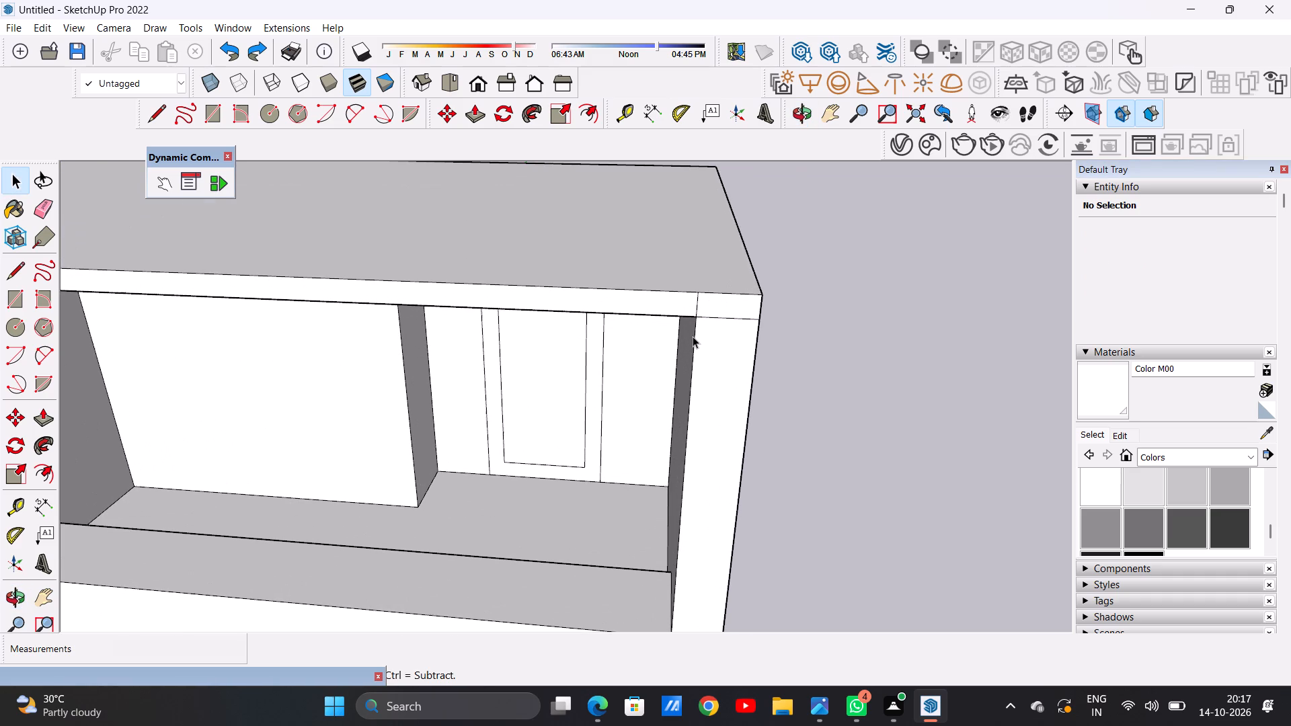
pyautogui.press('e')
pyautogui.moveTo(689, 304); pyautogui.dragTo(703, 302)
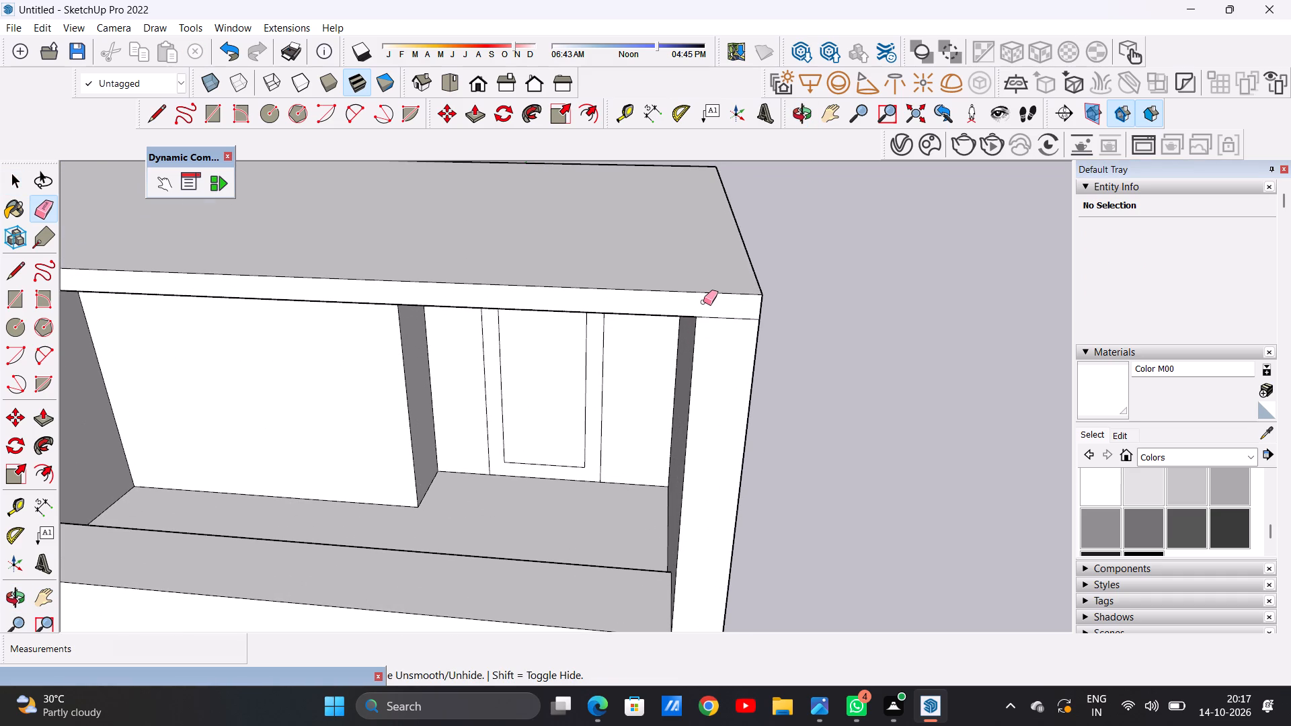
pyautogui.moveTo(721, 313); pyautogui.dragTo(723, 328)
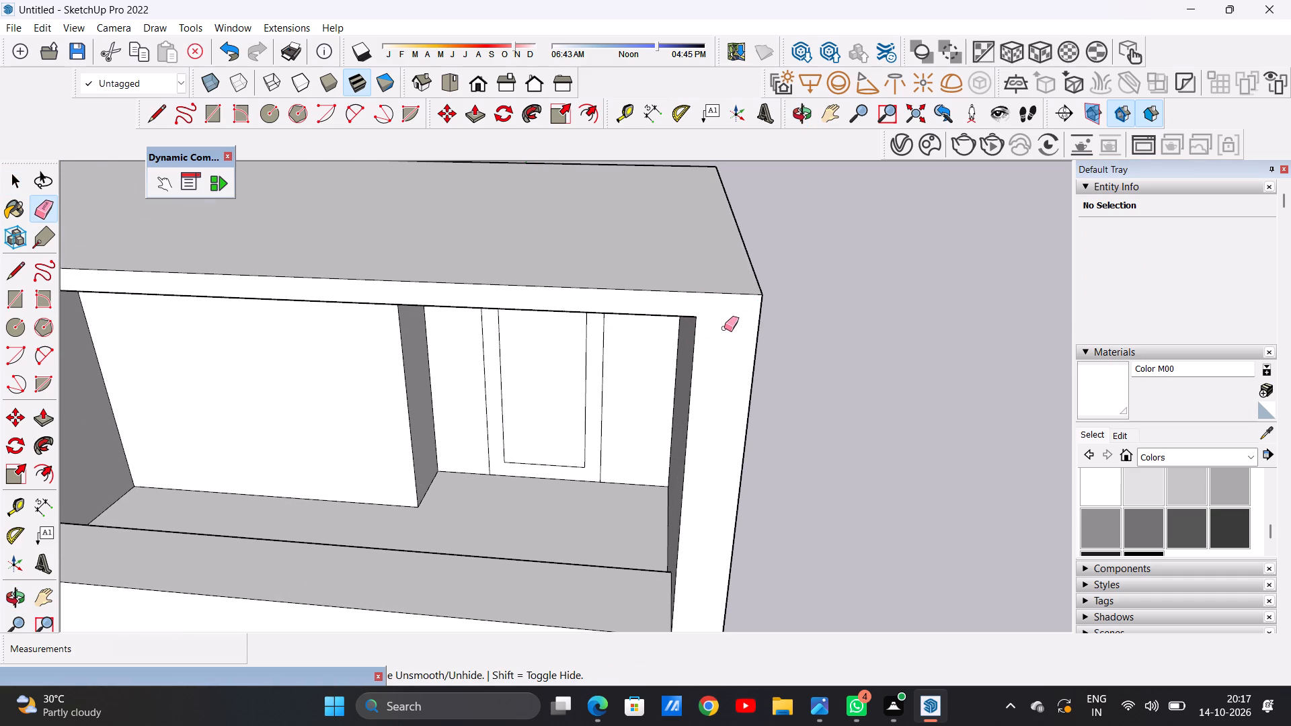
pyautogui.press('space')
# Push/Pull the roof slab's top face upward about 1' 6 1/4".
pyautogui.scroll(-15, 732, 354)
pyautogui.scroll(5, 682, 344)
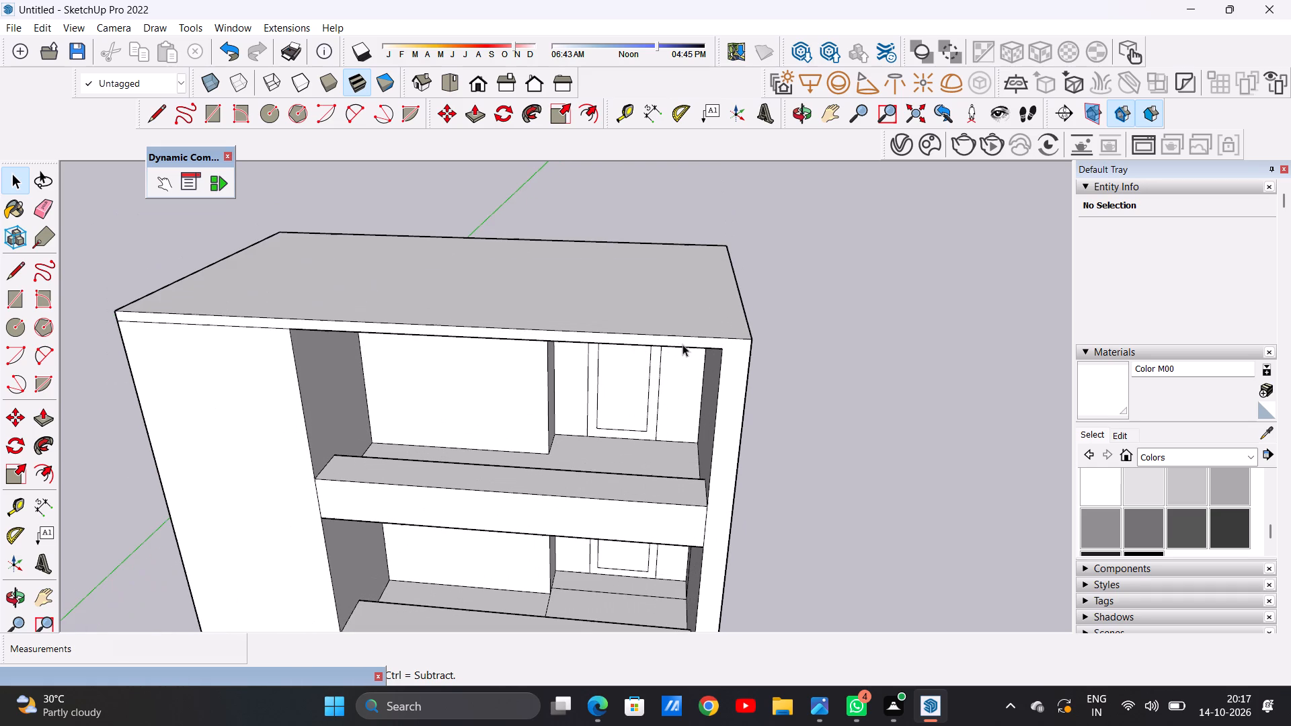
pyautogui.press('p')
pyautogui.click(710, 311)
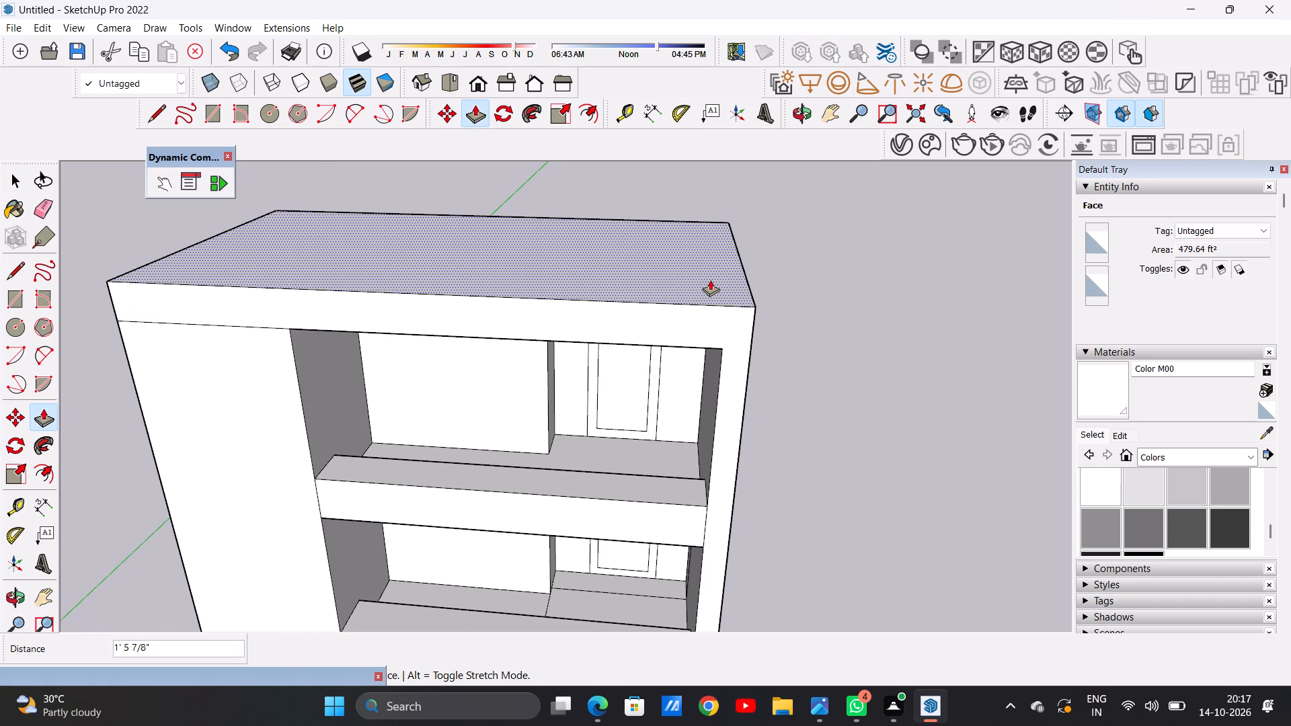
pyautogui.click(710, 279)
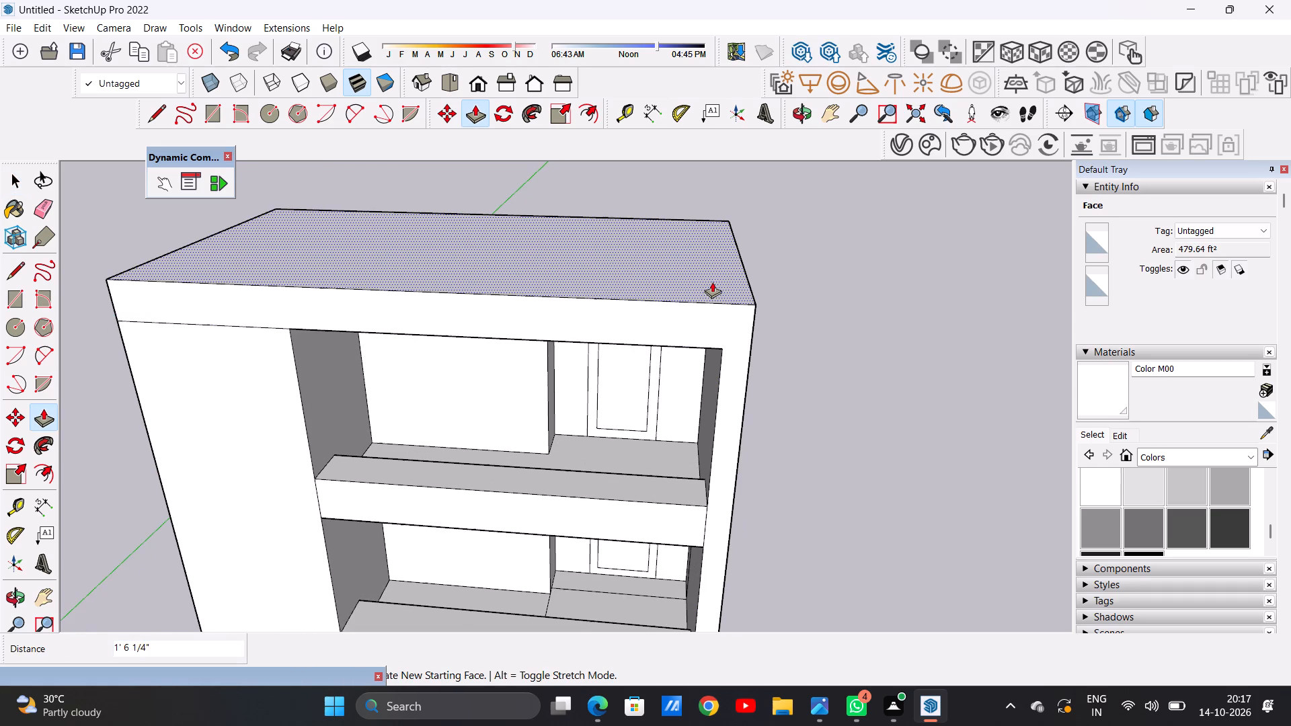
pyautogui.press('space')
# Examine the thickened roof slab and the upper balconies from the front and from above.
pyautogui.scroll(-5, 728, 378)
pyautogui.moveTo(641, 420); pyautogui.dragTo(672, 301, button='middle')
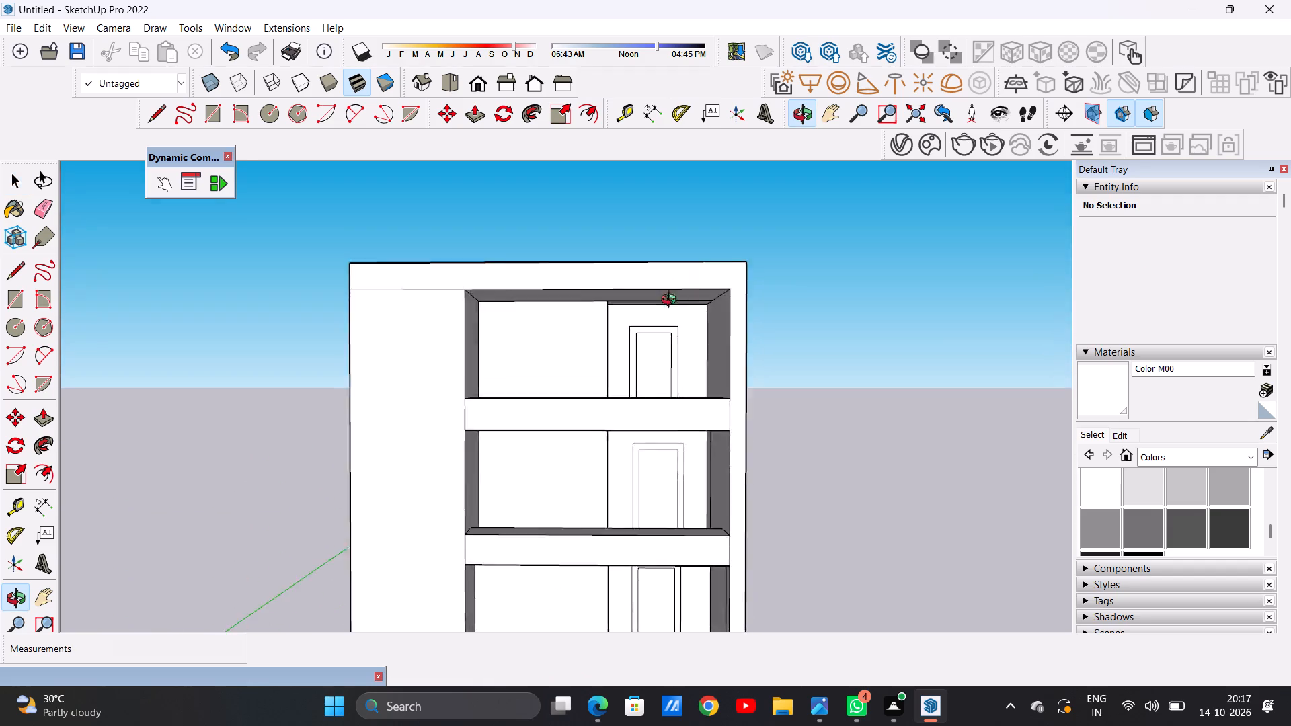
pyautogui.moveTo(672, 301); pyautogui.dragTo(671, 401, button='middle')
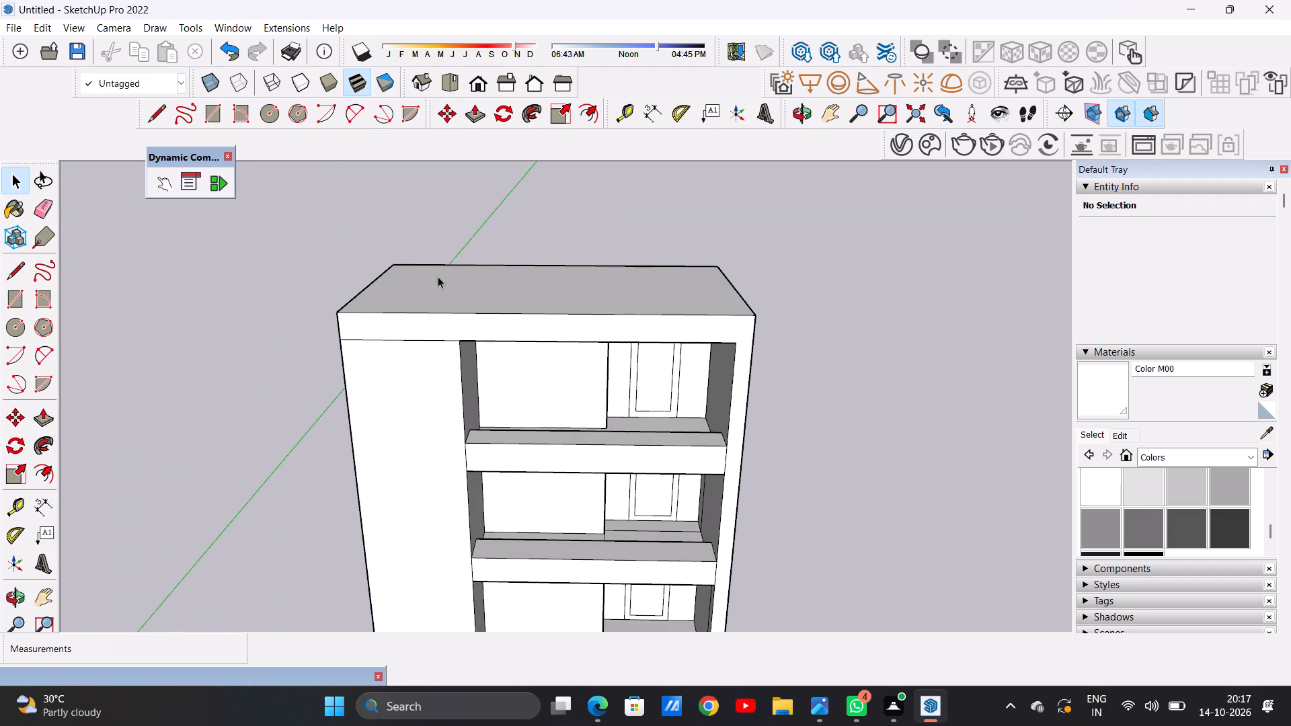
pyautogui.scroll(-5, 447, 328)
pyautogui.scroll(6, 453, 338)
pyautogui.moveTo(444, 362); pyautogui.dragTo(430, 282, button='middle')
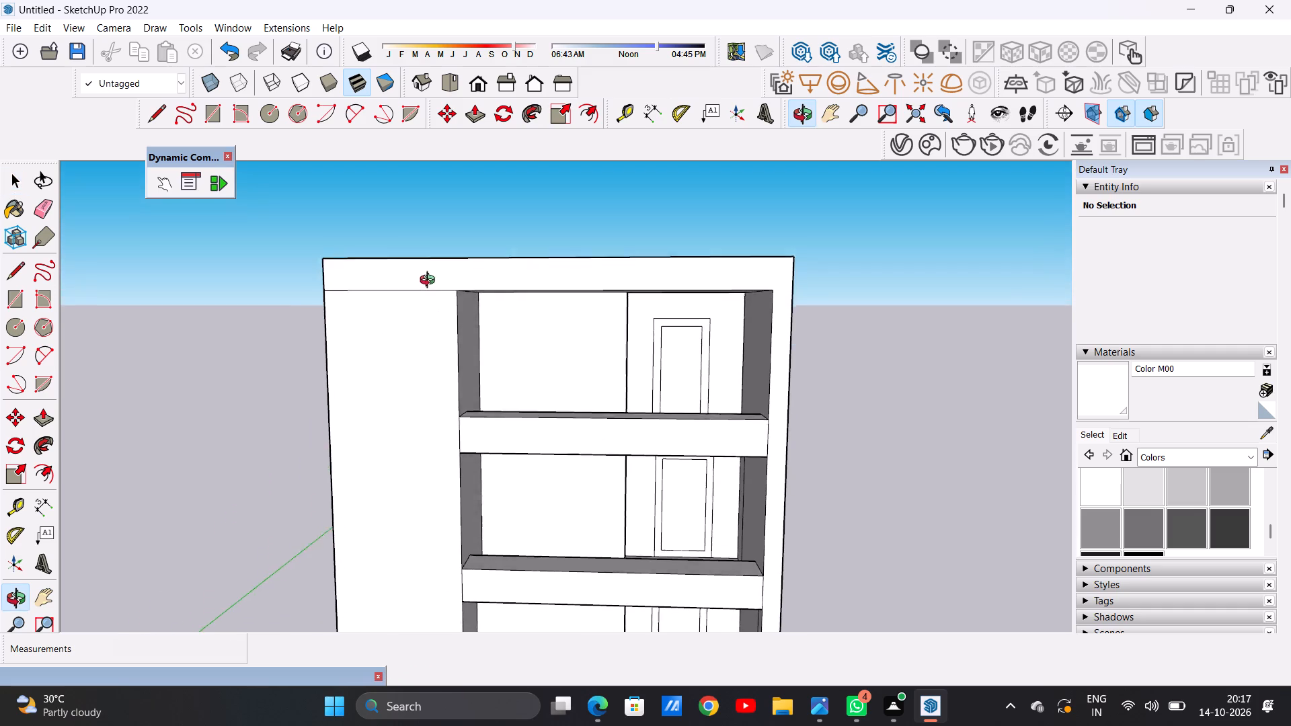
pyautogui.moveTo(430, 282); pyautogui.dragTo(432, 370, button='middle')
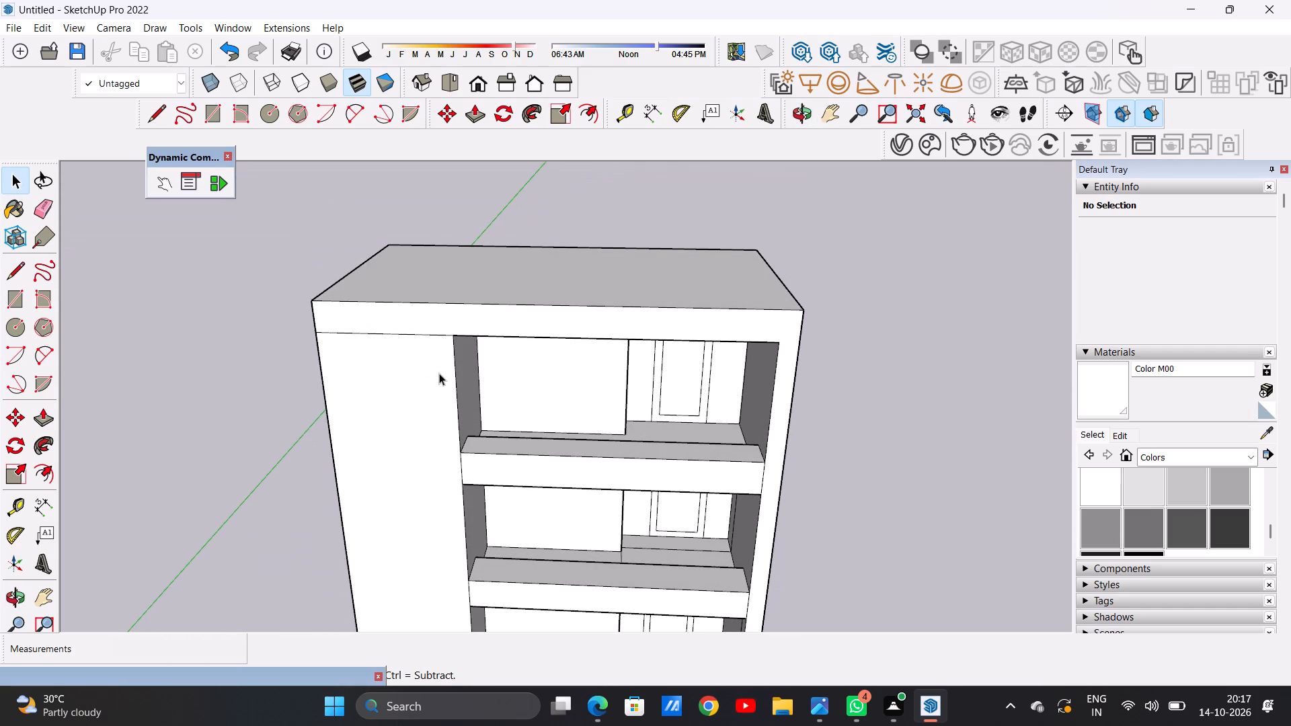
pyautogui.scroll(-4, 457, 376)
pyautogui.scroll(2, 576, 315)
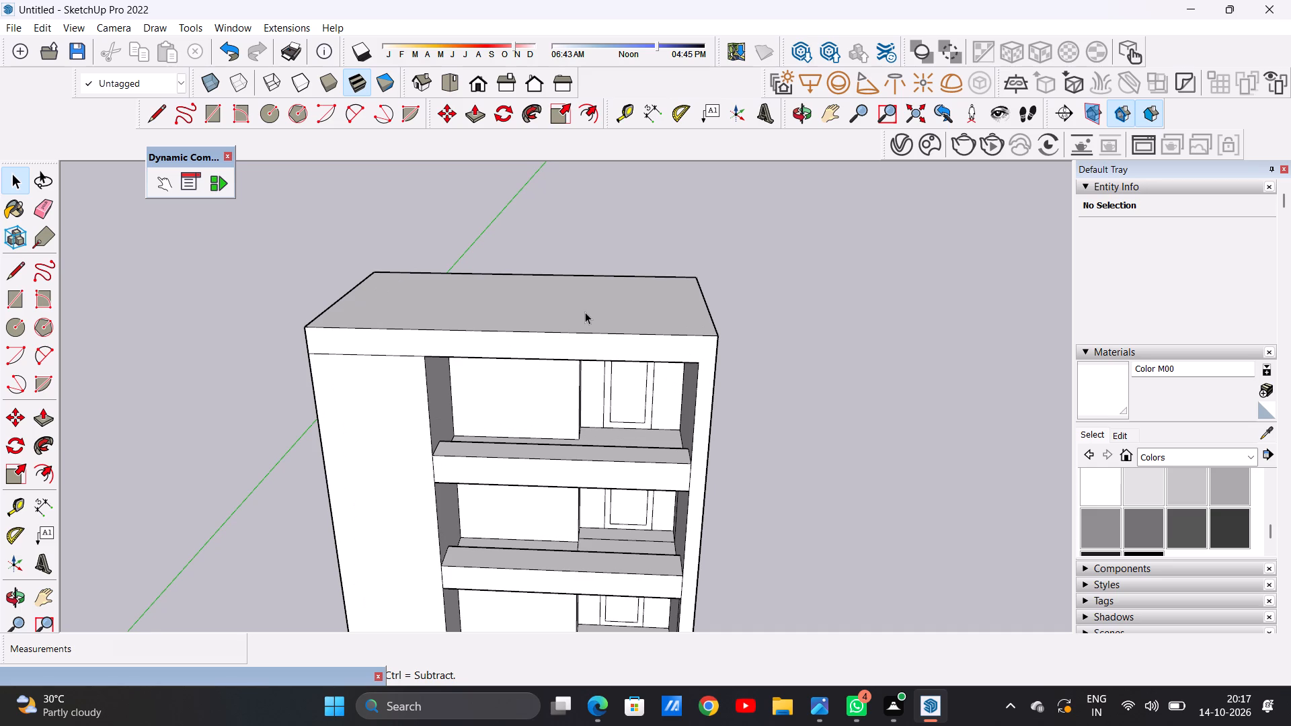
# Offset the outline of the roof slab's top face inward about 1' 1 7/16".
pyautogui.moveTo(601, 290); pyautogui.dragTo(602, 395, button='middle')
pyautogui.scroll(-7, 592, 321)
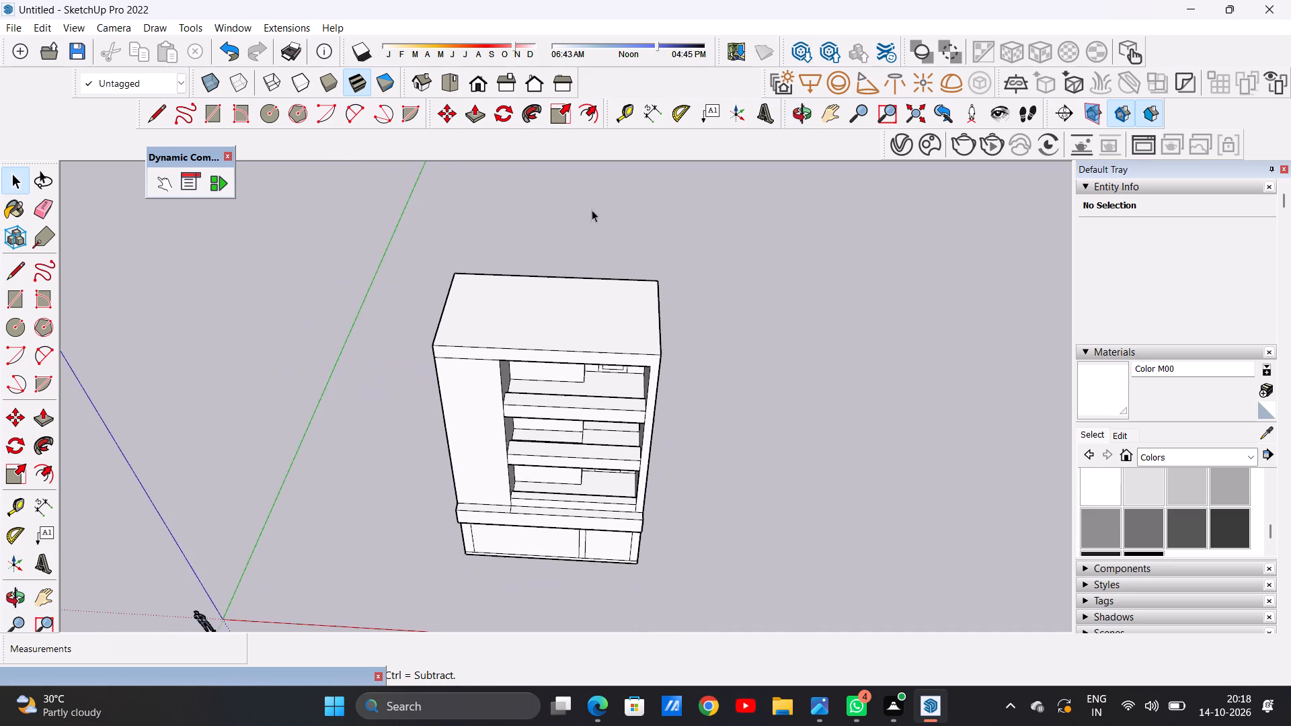
pyautogui.moveTo(589, 315); pyautogui.dragTo(604, 376, button='middle')
pyautogui.scroll(2, 591, 376)
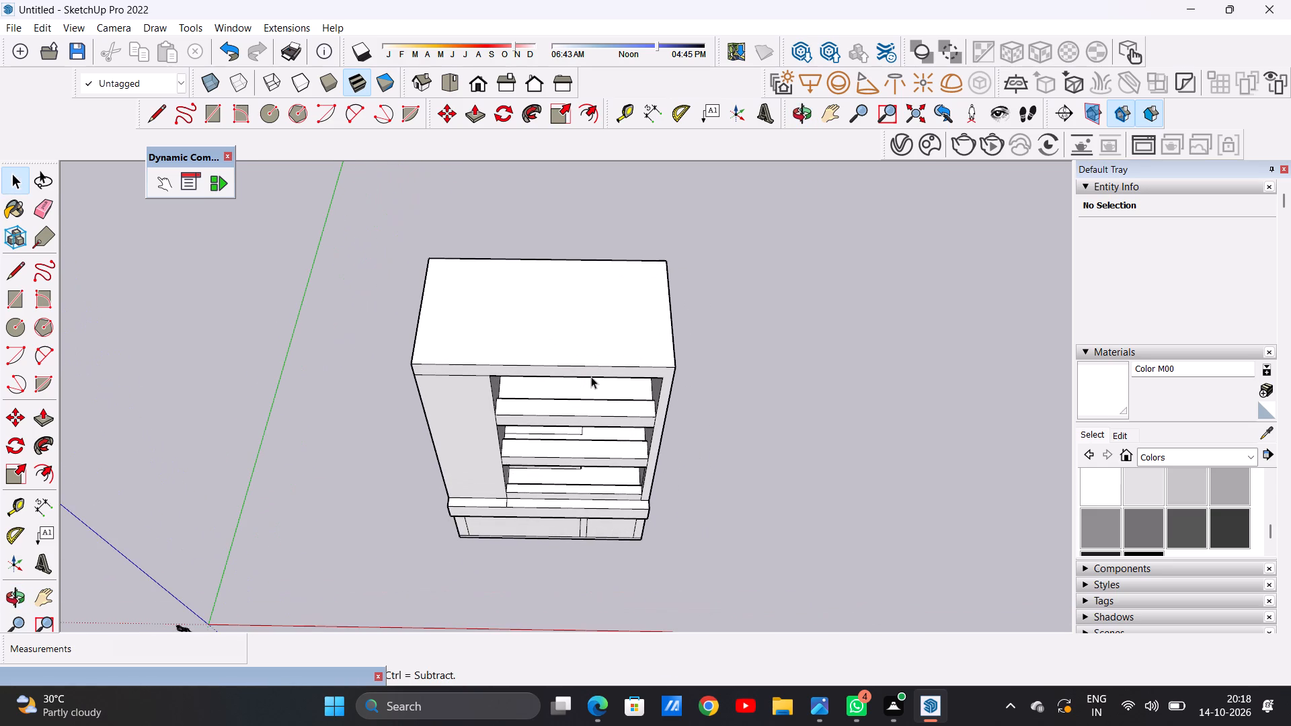
pyautogui.press('o')
pyautogui.press('f')
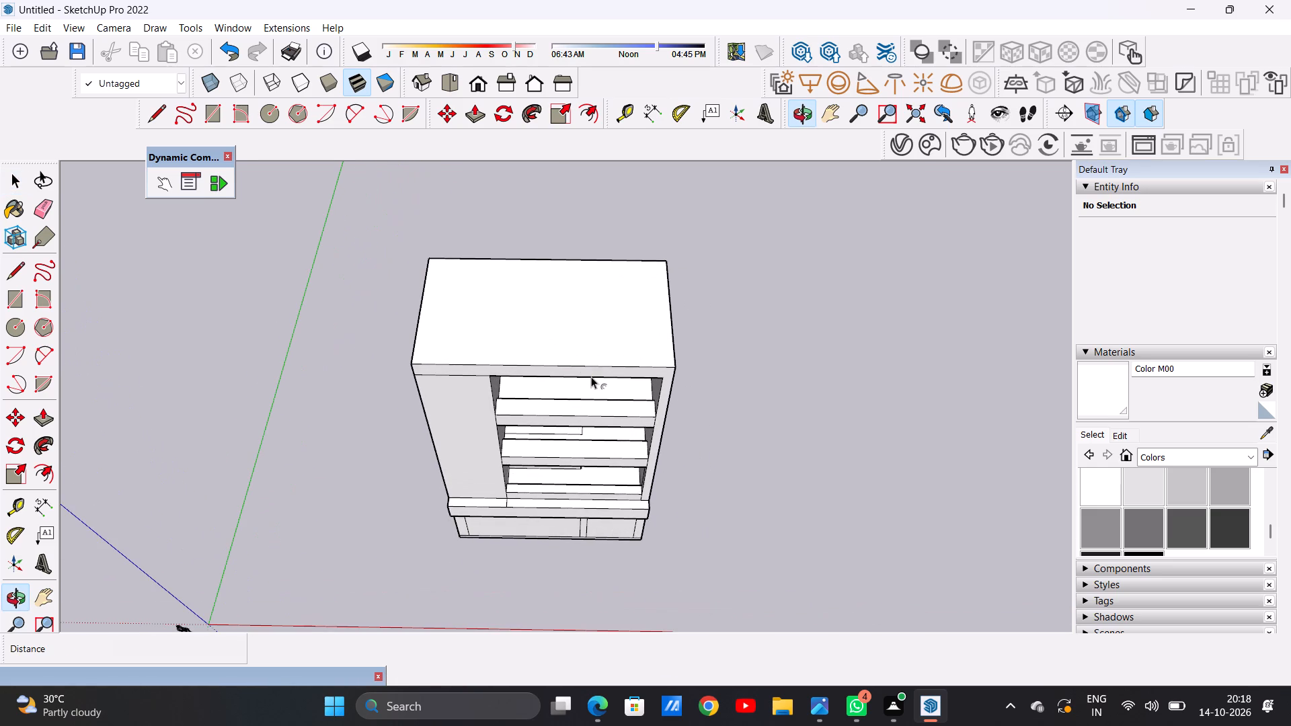
pyautogui.click(487, 264)
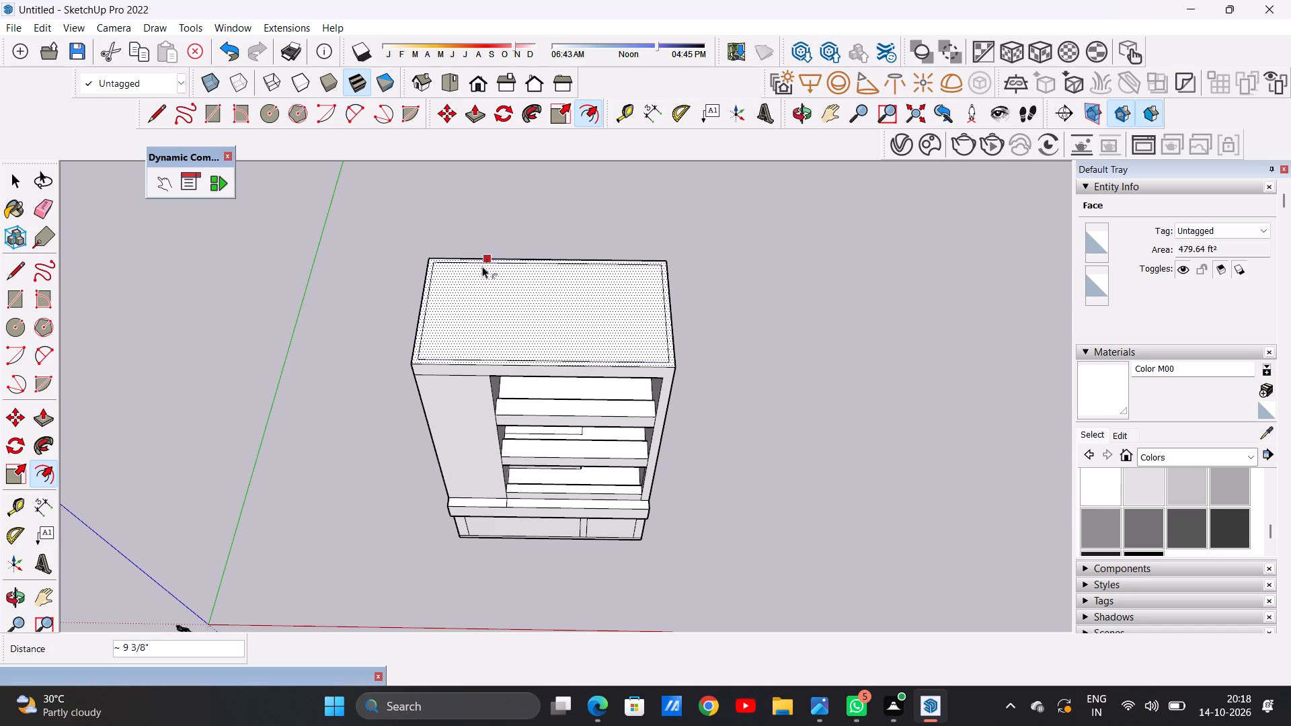
pyautogui.click(482, 266)
pyautogui.press('space')
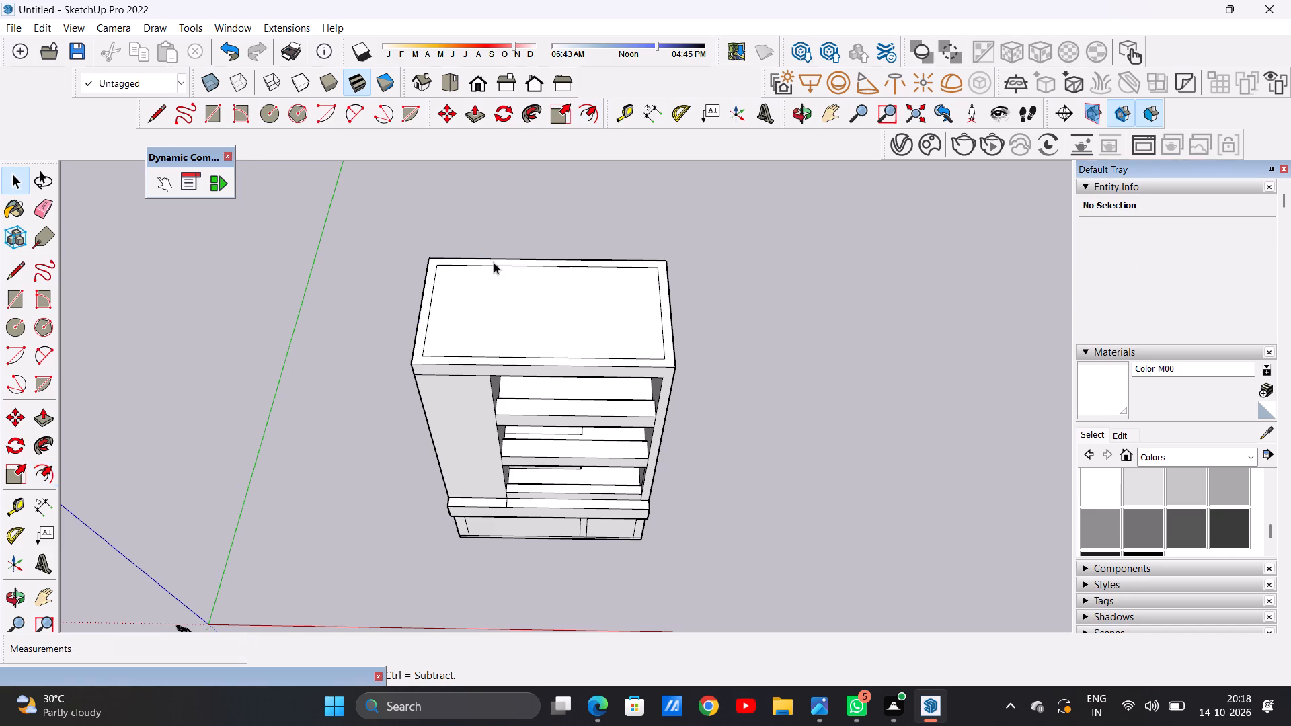
# Examine the offset border on the roof slab's top face from above.
pyautogui.scroll(15, 416, 290)
pyautogui.scroll(-20, 446, 294)
pyautogui.scroll(-4, 446, 294)
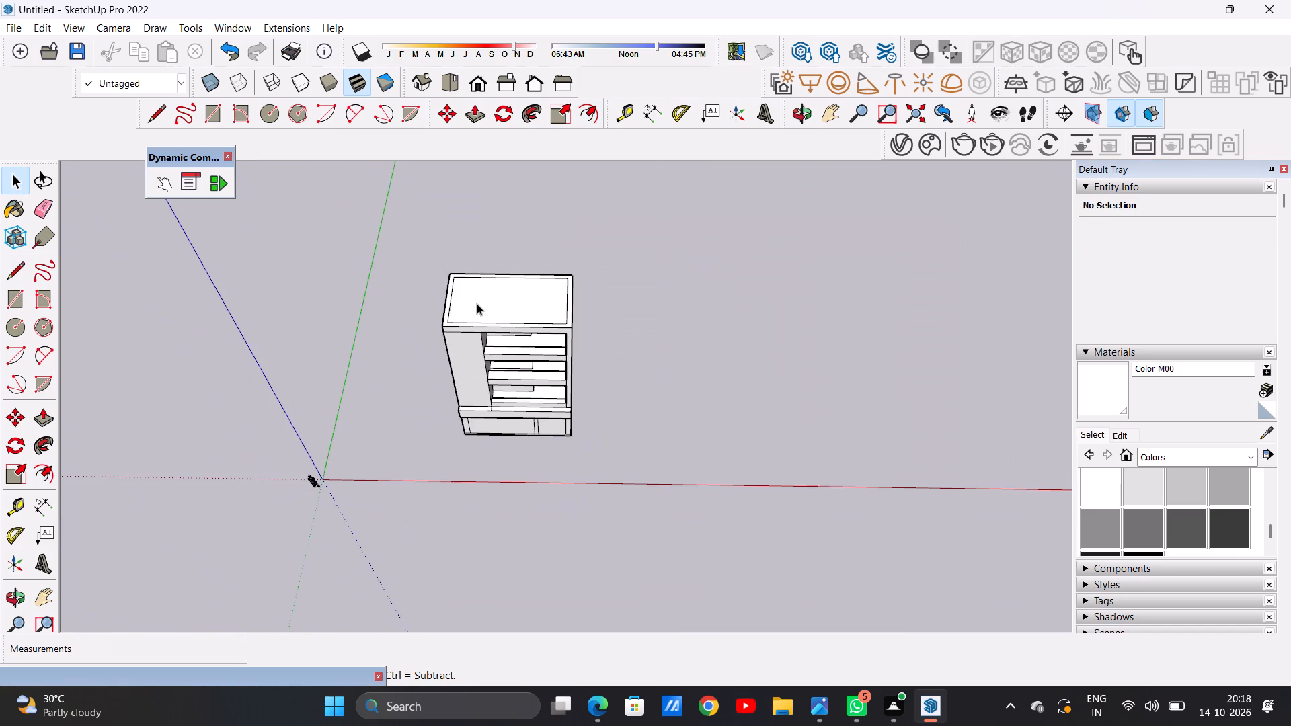
pyautogui.scroll(1, 480, 313)
pyautogui.scroll(-1, 480, 313)
pyautogui.scroll(4, 480, 313)
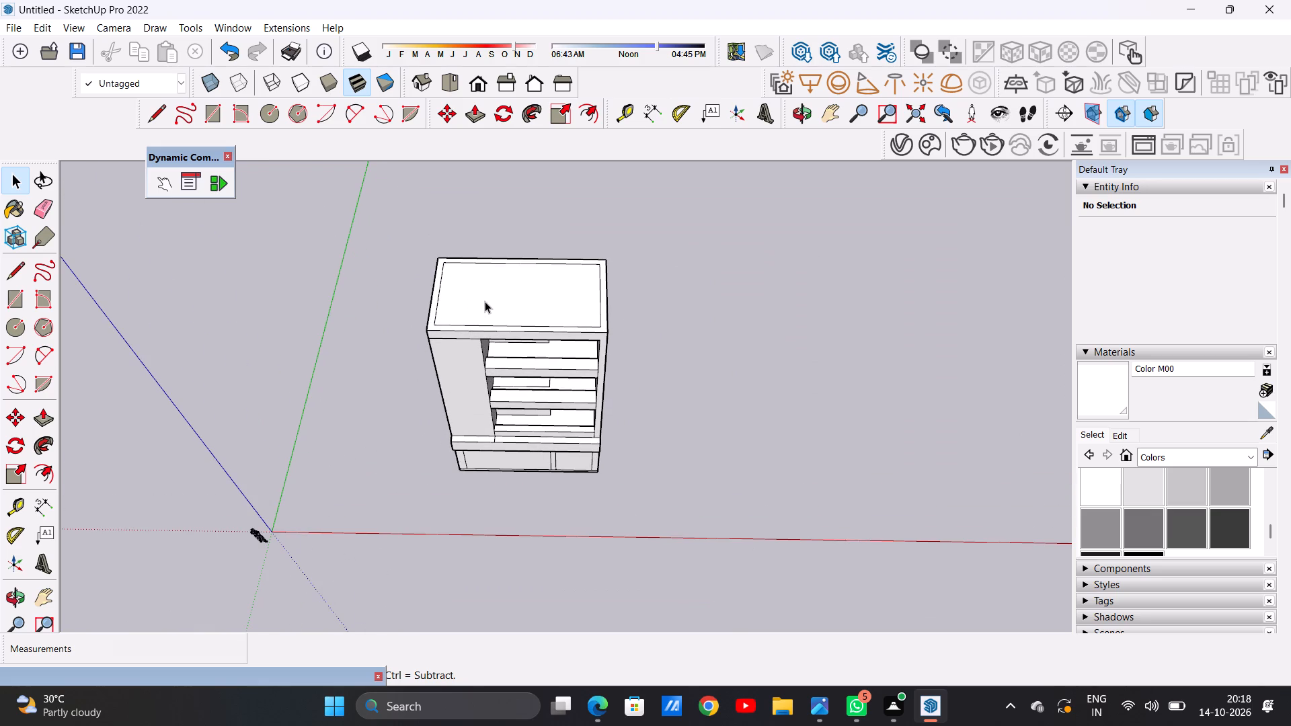
pyautogui.scroll(-5, 494, 309)
pyautogui.scroll(5, 495, 299)
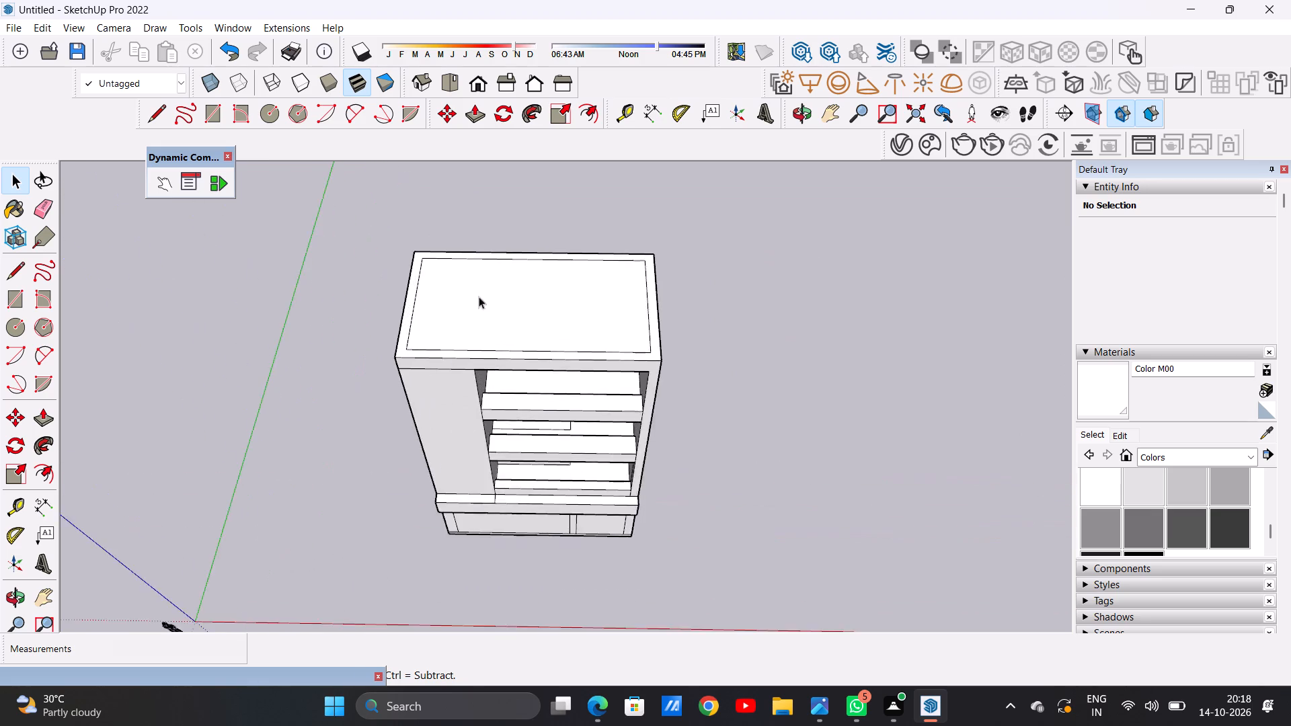
pyautogui.scroll(7, 479, 296)
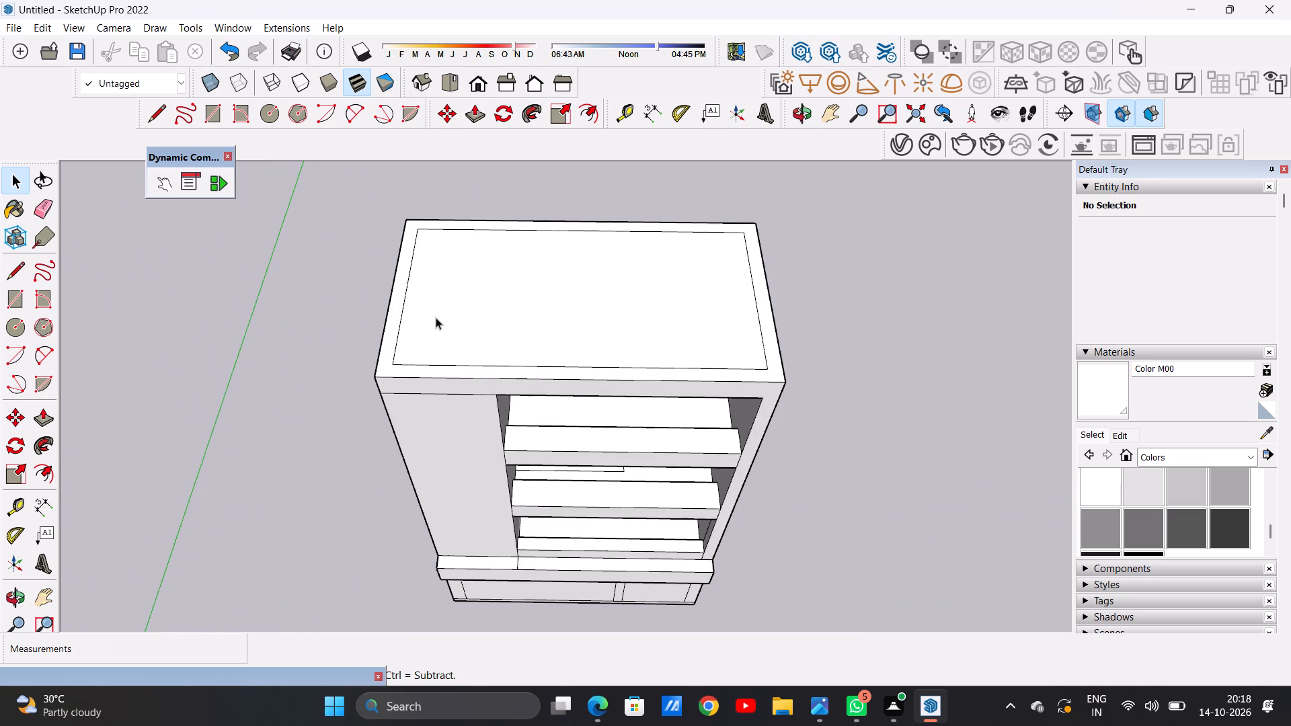
pyautogui.scroll(-4, 465, 329)
pyautogui.scroll(-5, 578, 300)
pyautogui.moveTo(551, 392); pyautogui.dragTo(518, 402, button='middle')
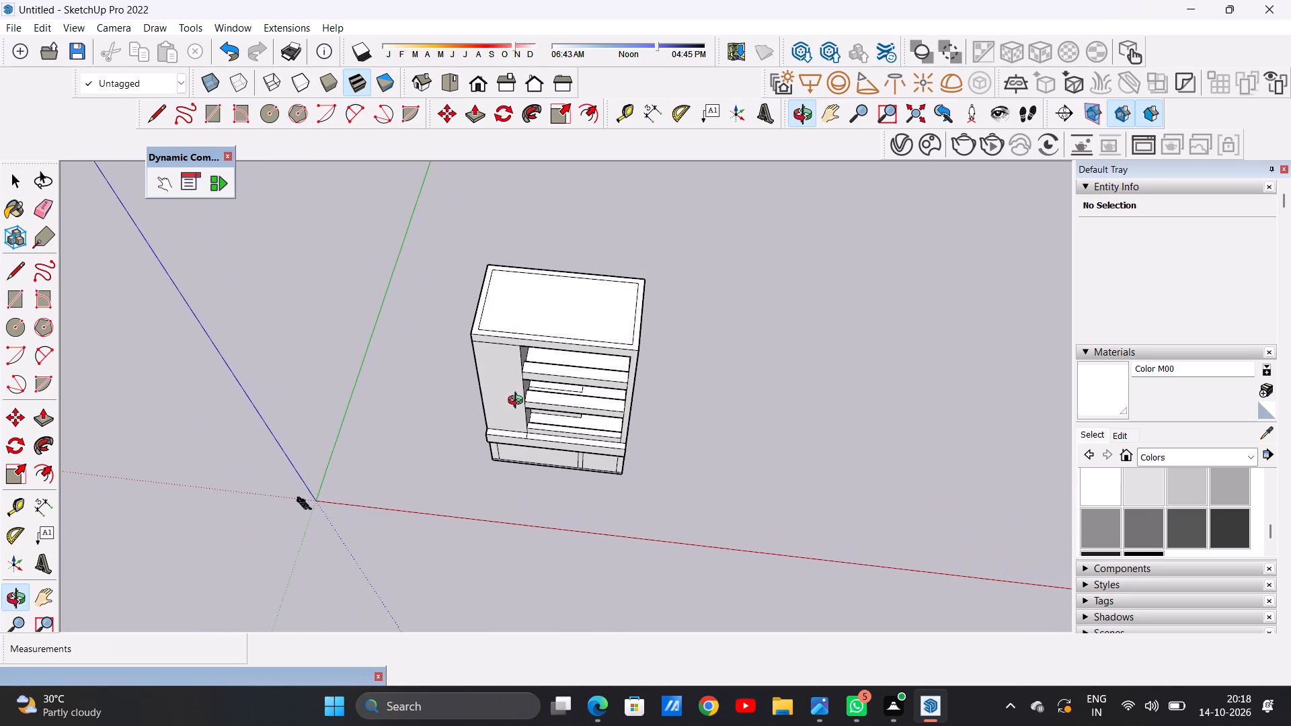
pyautogui.moveTo(518, 402); pyautogui.dragTo(531, 450, button='middle')
pyautogui.scroll(6, 607, 367)
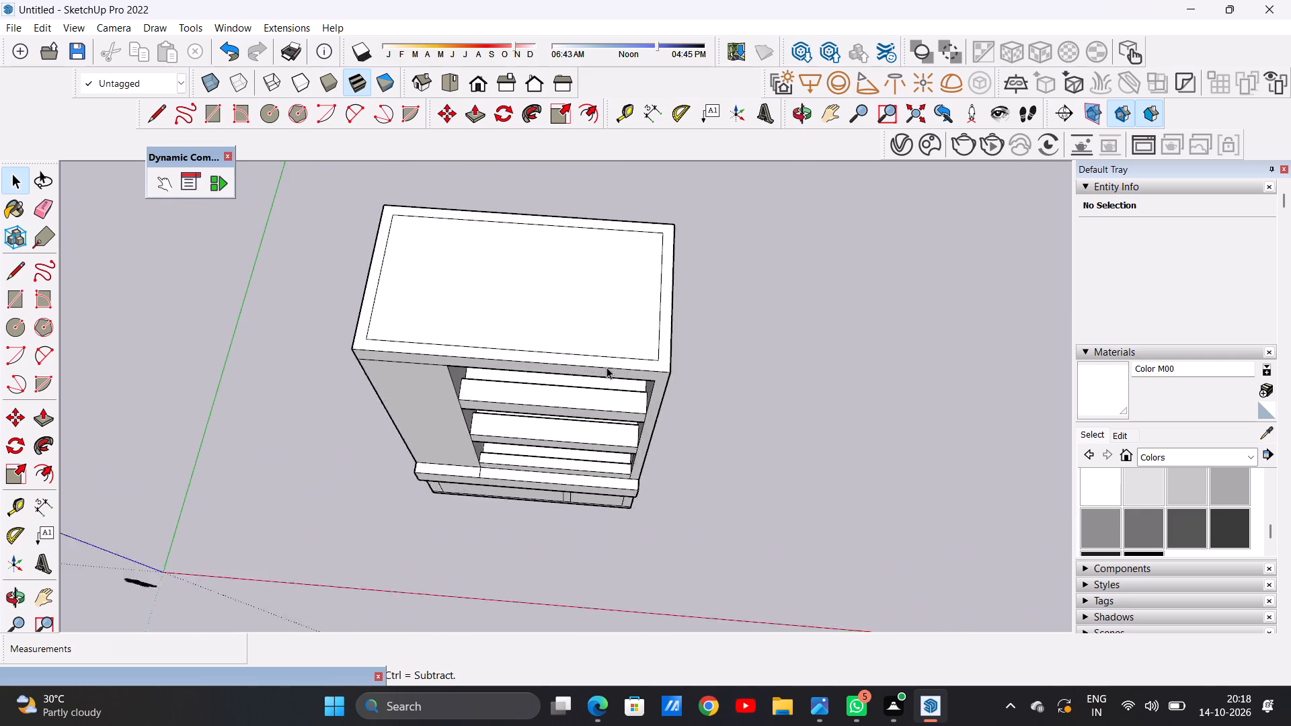
pyautogui.scroll(1, 607, 367)
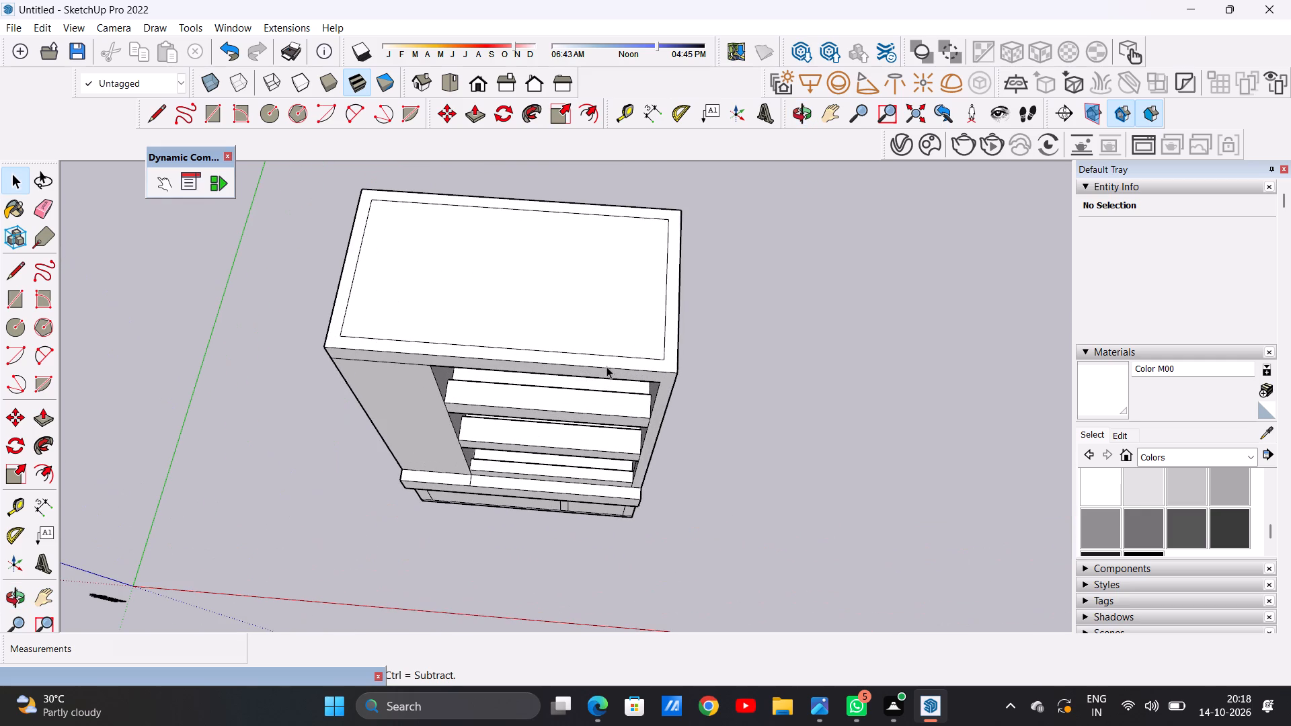
# Draw a line about 1' 1 7/16" long across the roof border midway along each short side, separating its front and rear halves.
pyautogui.press('l')
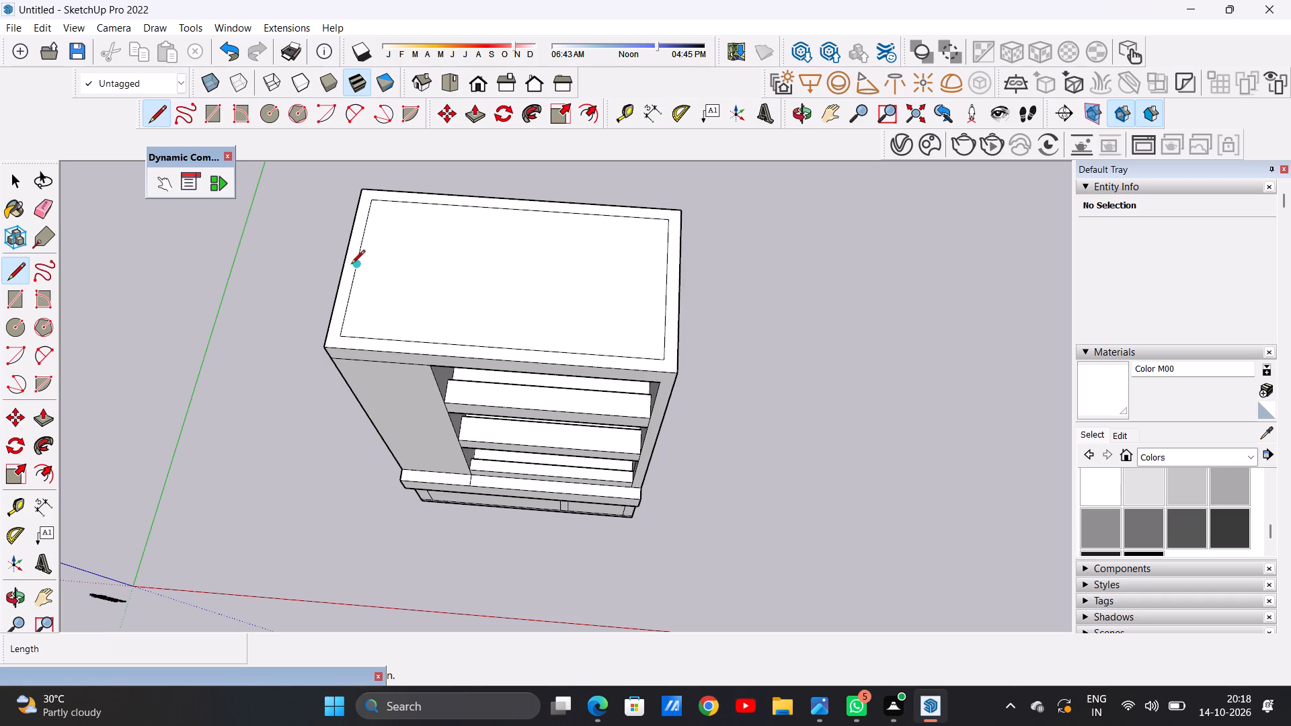
pyautogui.press('space')
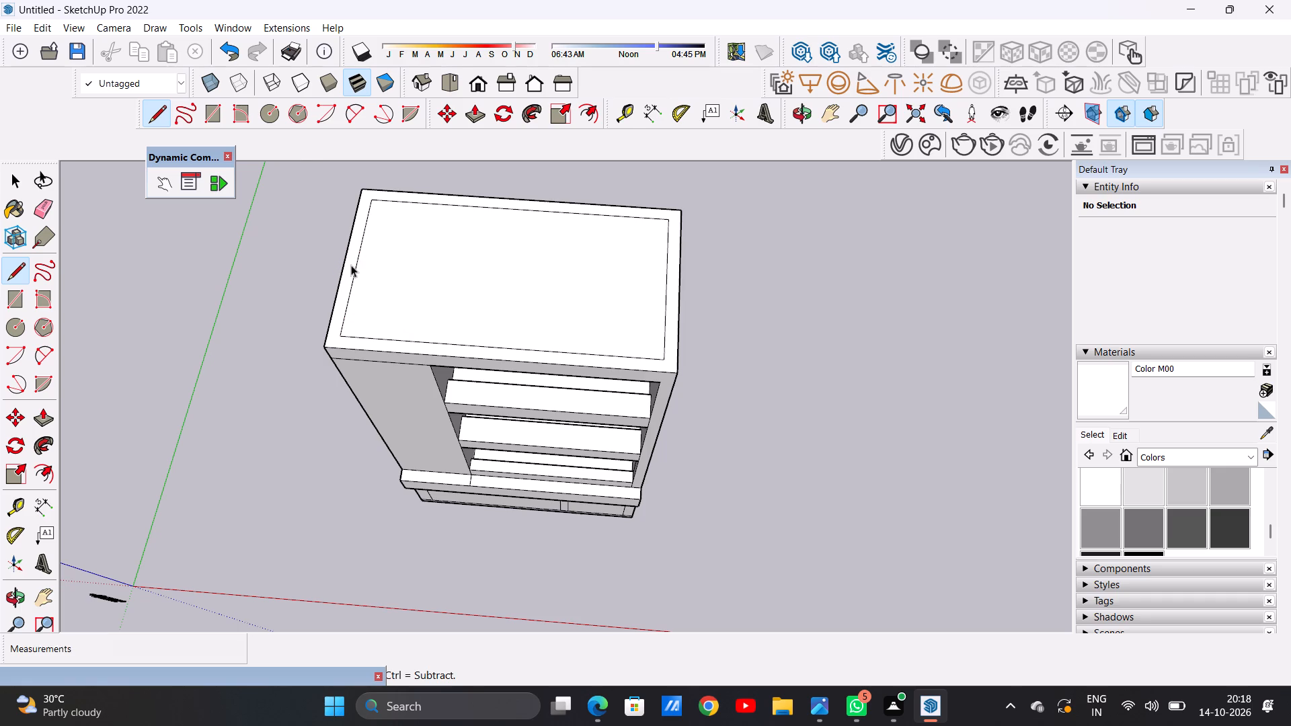
pyautogui.scroll(-3, 596, 272)
pyautogui.scroll(1, 536, 276)
pyautogui.press('l')
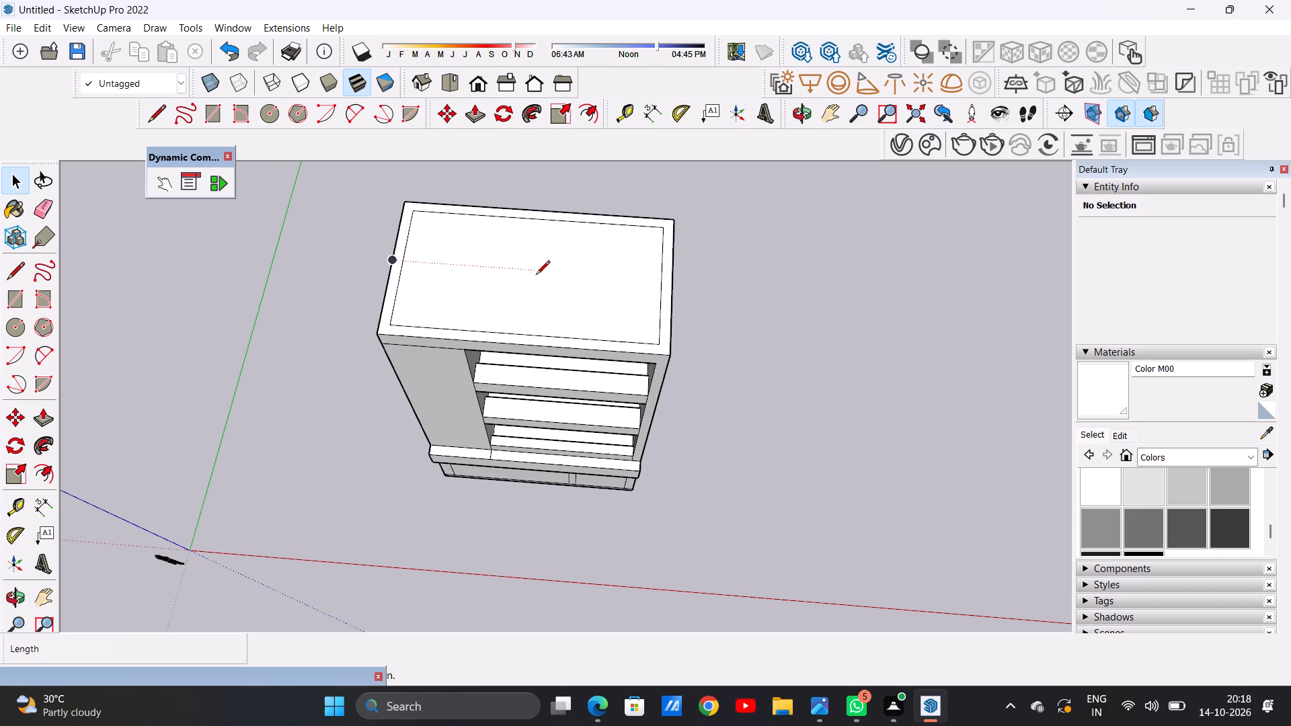
pyautogui.scroll(4, 431, 283)
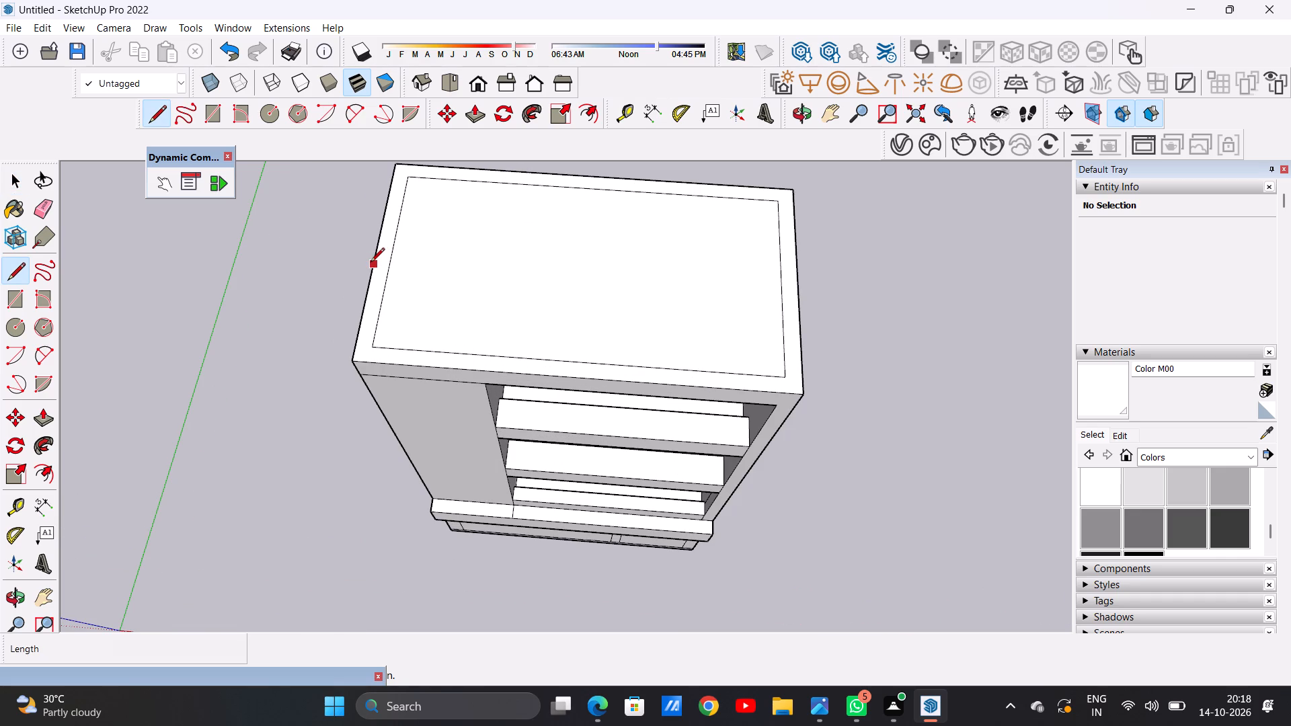
pyautogui.click(373, 259)
pyautogui.click(389, 259)
pyautogui.click(781, 286)
pyautogui.click(793, 286)
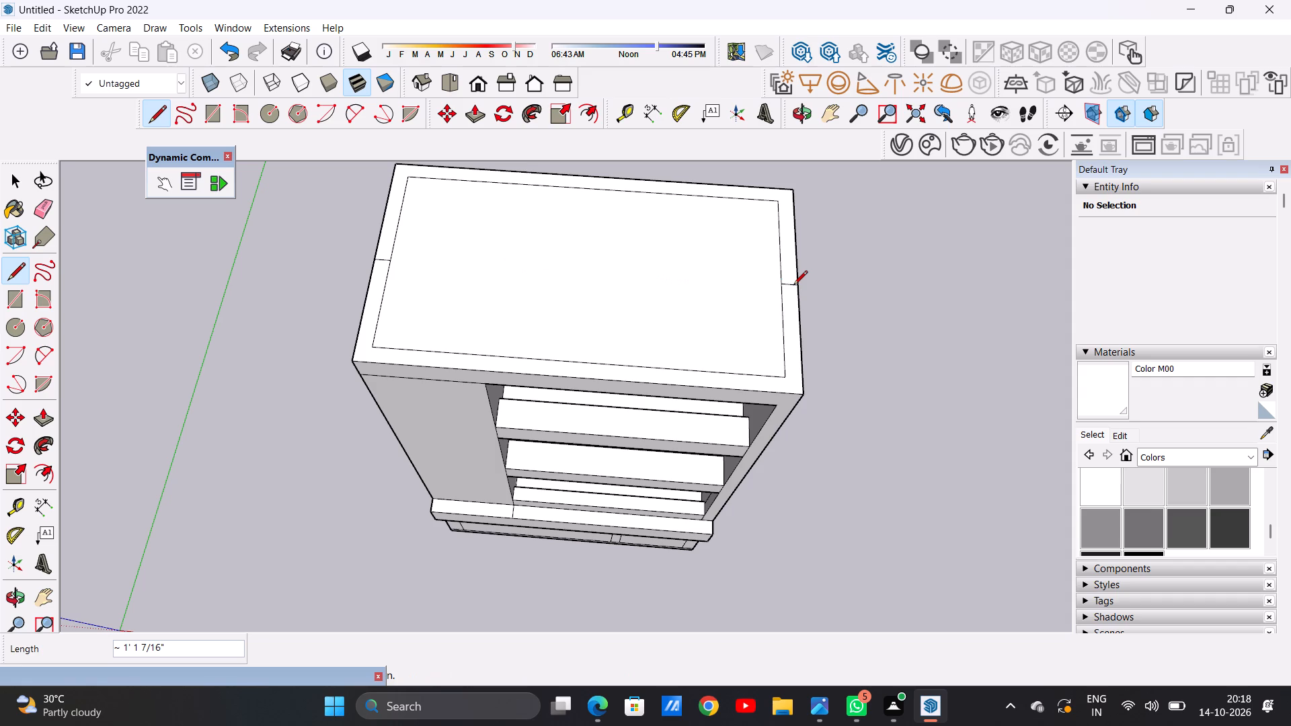
pyautogui.press('space')
# Push/Pull the rear half of the roof border up about 3' 9 15/16" to form a raised parapet.
pyautogui.scroll(-5, 705, 308)
pyautogui.scroll(1, 765, 284)
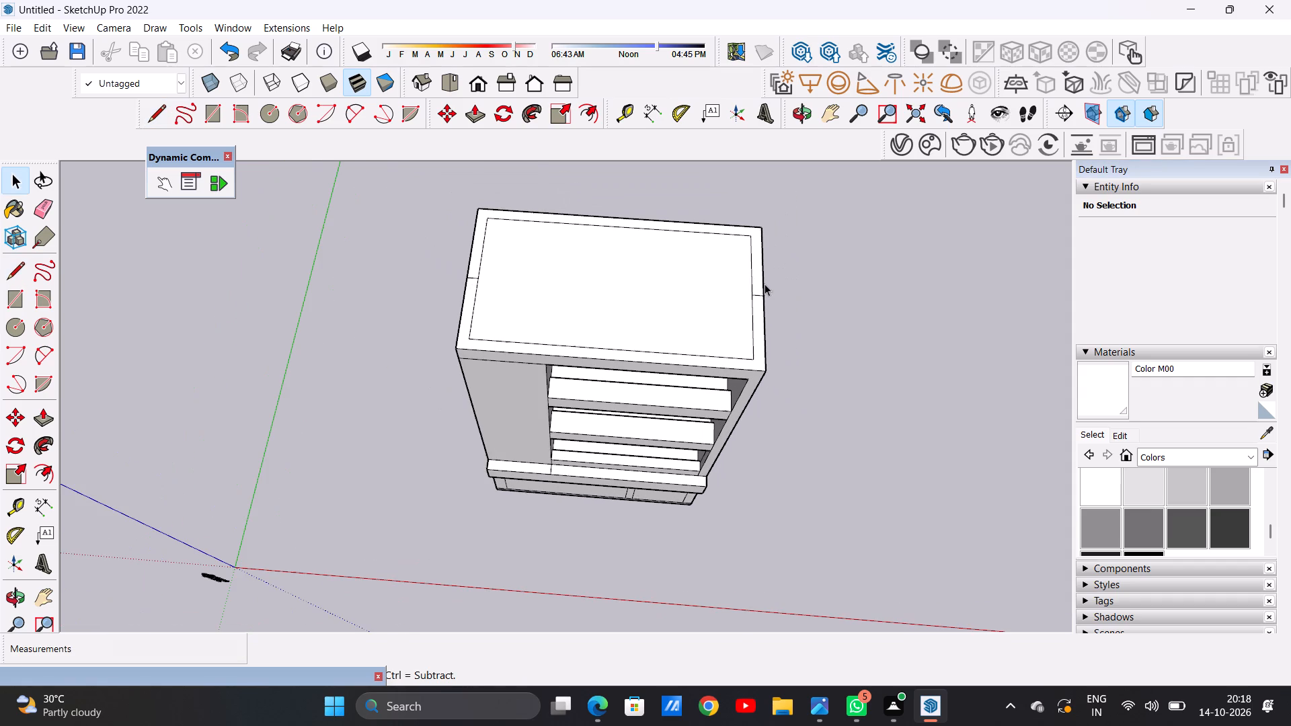
pyautogui.press('p')
pyautogui.scroll(4, 758, 281)
pyautogui.click(758, 280)
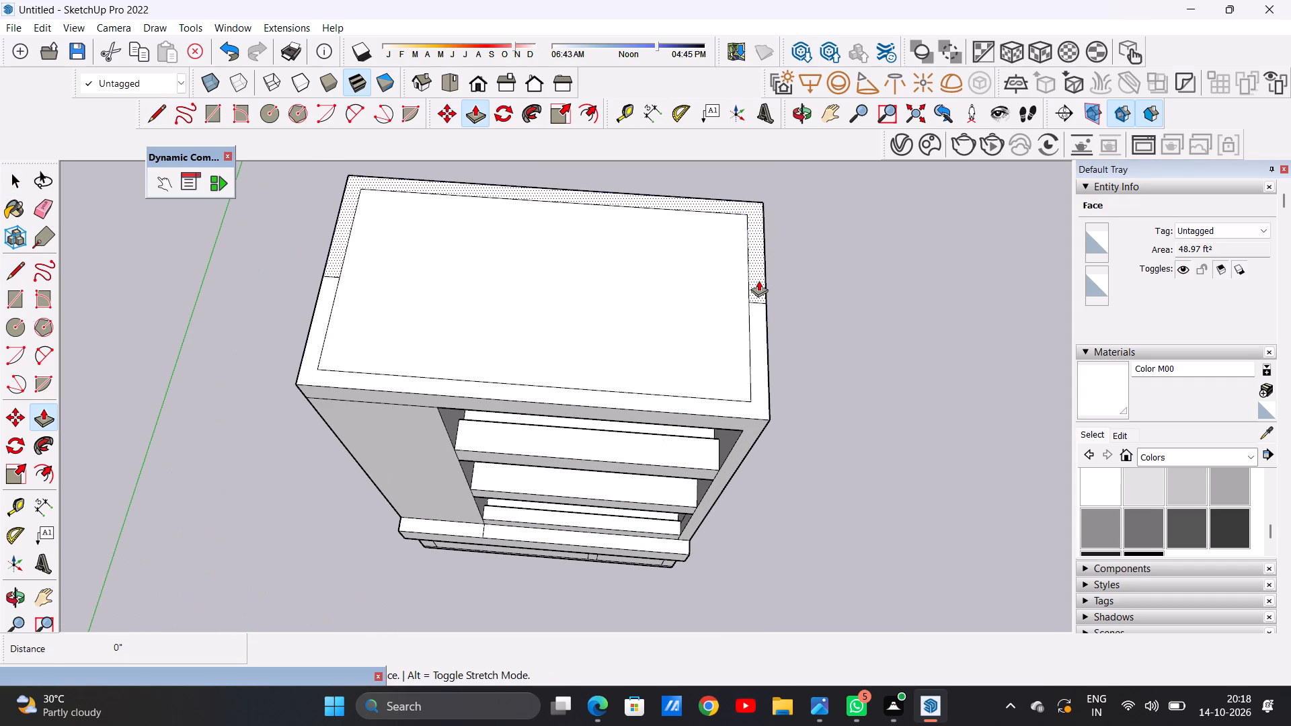
pyautogui.scroll(-4, 760, 268)
pyautogui.moveTo(760, 268); pyautogui.dragTo(760, 210, button='middle')
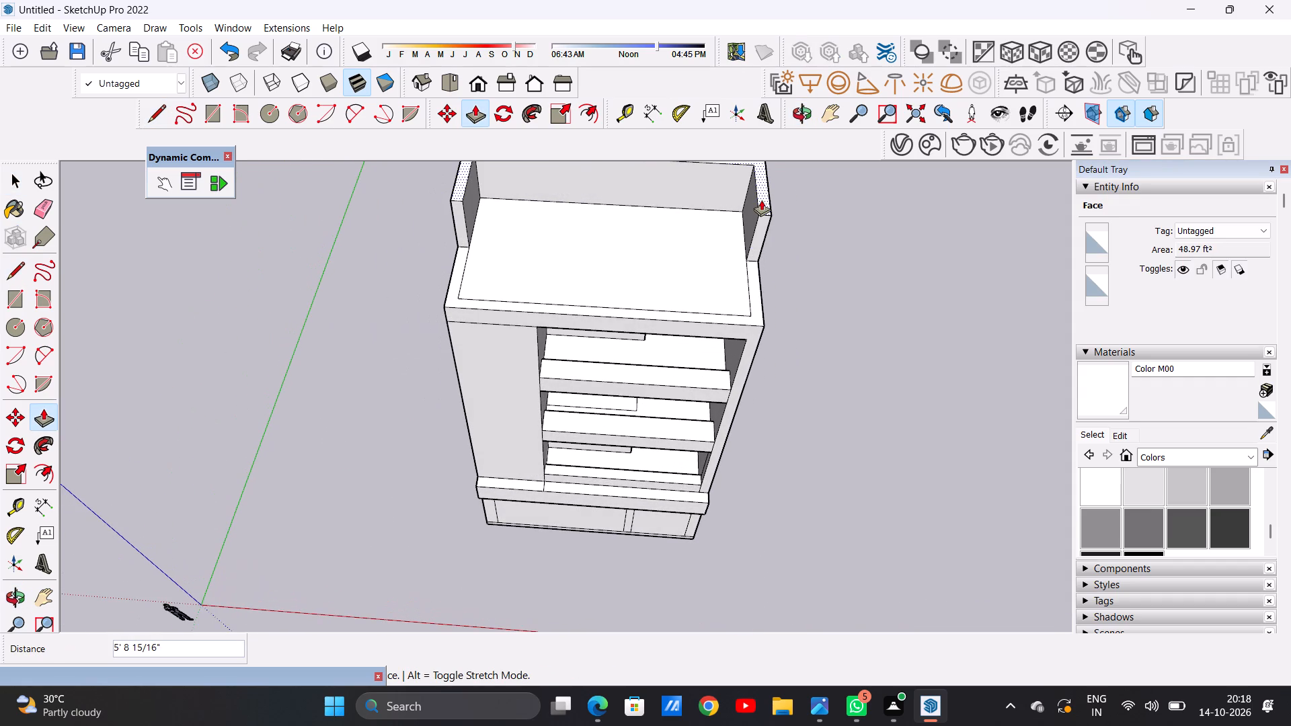
pyautogui.scroll(-1, 775, 247)
pyautogui.moveTo(766, 224); pyautogui.dragTo(770, 194, button='middle')
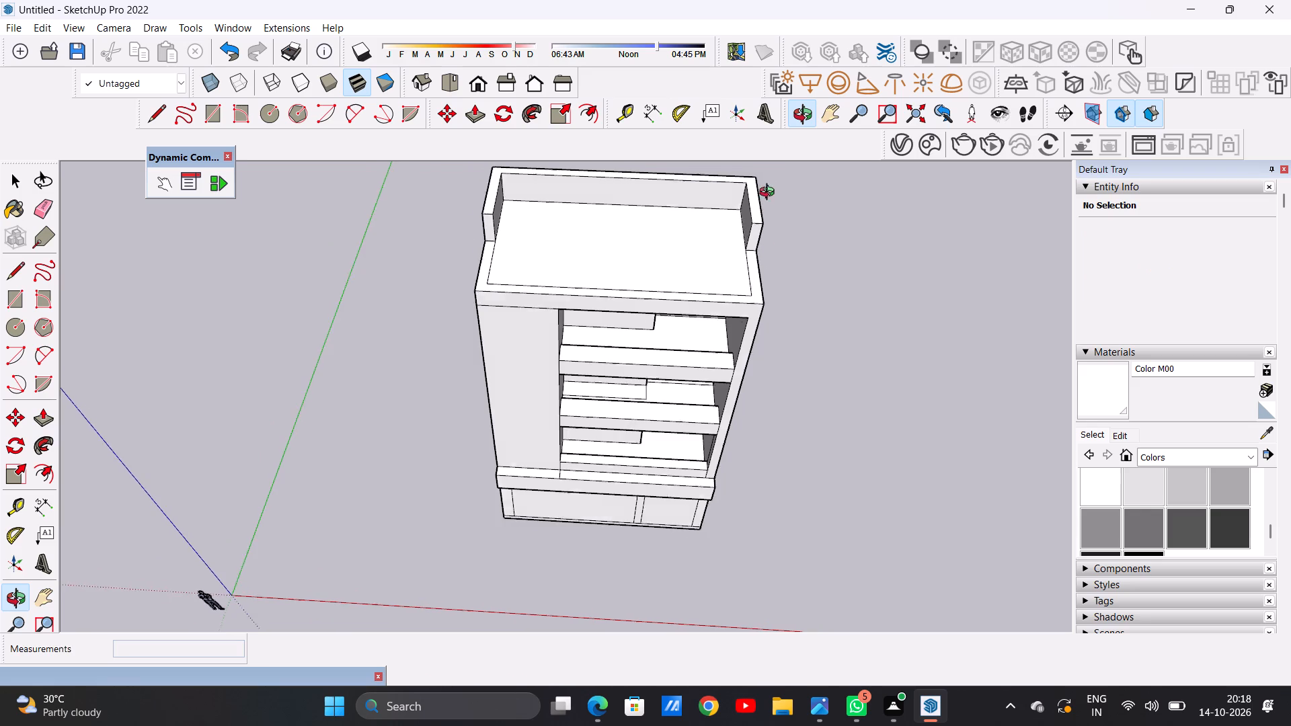
pyautogui.moveTo(770, 194); pyautogui.dragTo(765, 166, button='middle')
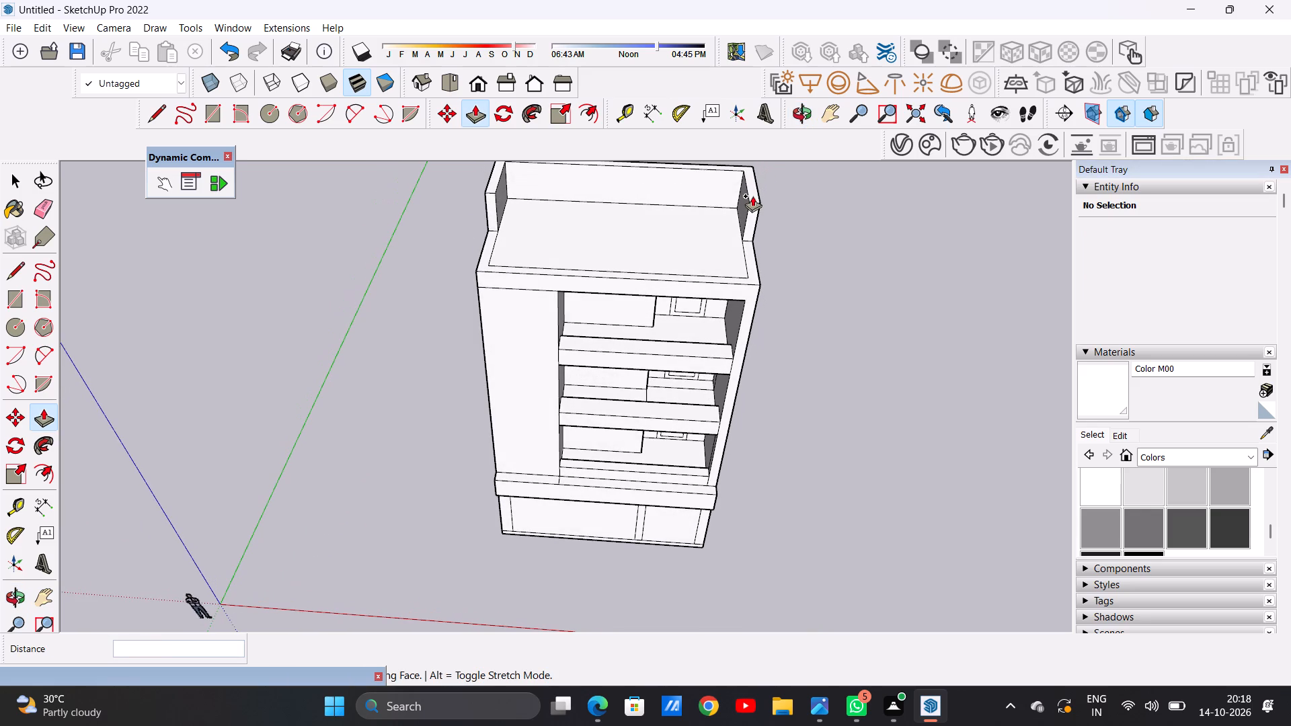
pyautogui.click(752, 202)
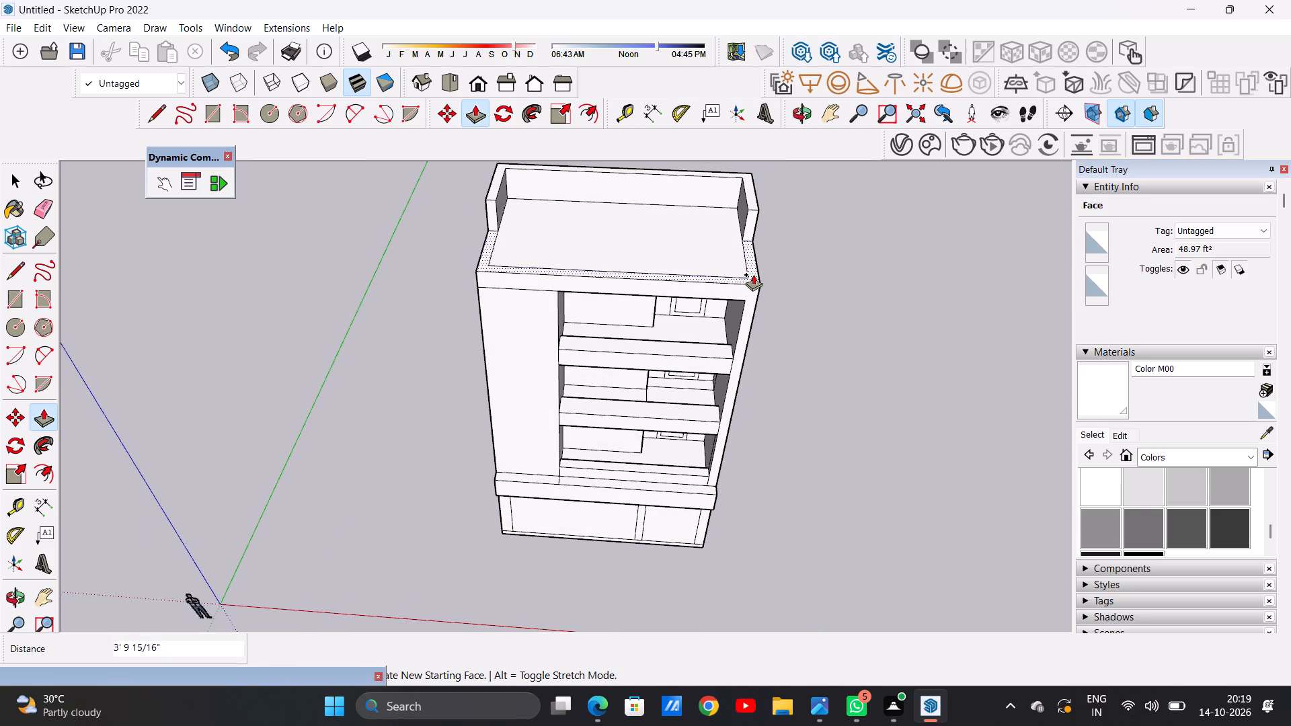
# Draw a line about 1' 1 1/2" long across the roof border from its inner front corner to the outer edge, on the balcony side.
pyautogui.scroll(10, 754, 273)
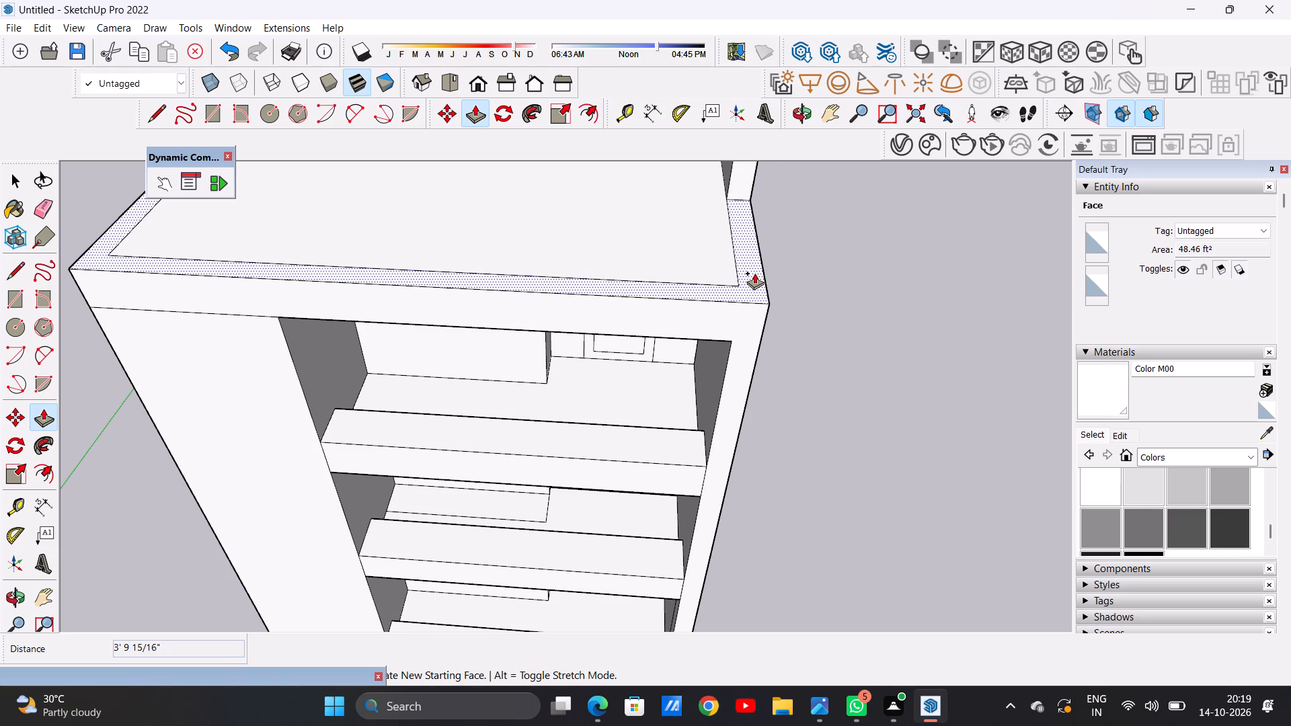
pyautogui.press('space')
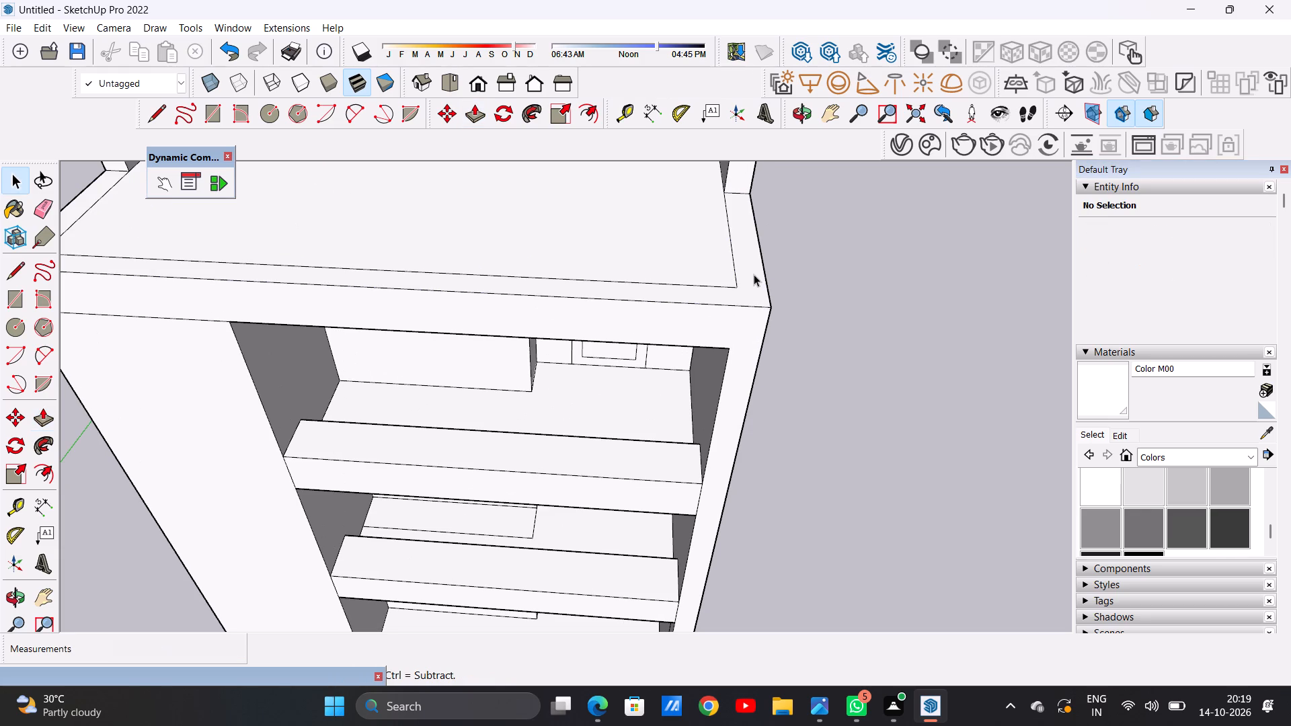
pyautogui.scroll(-4, 674, 355)
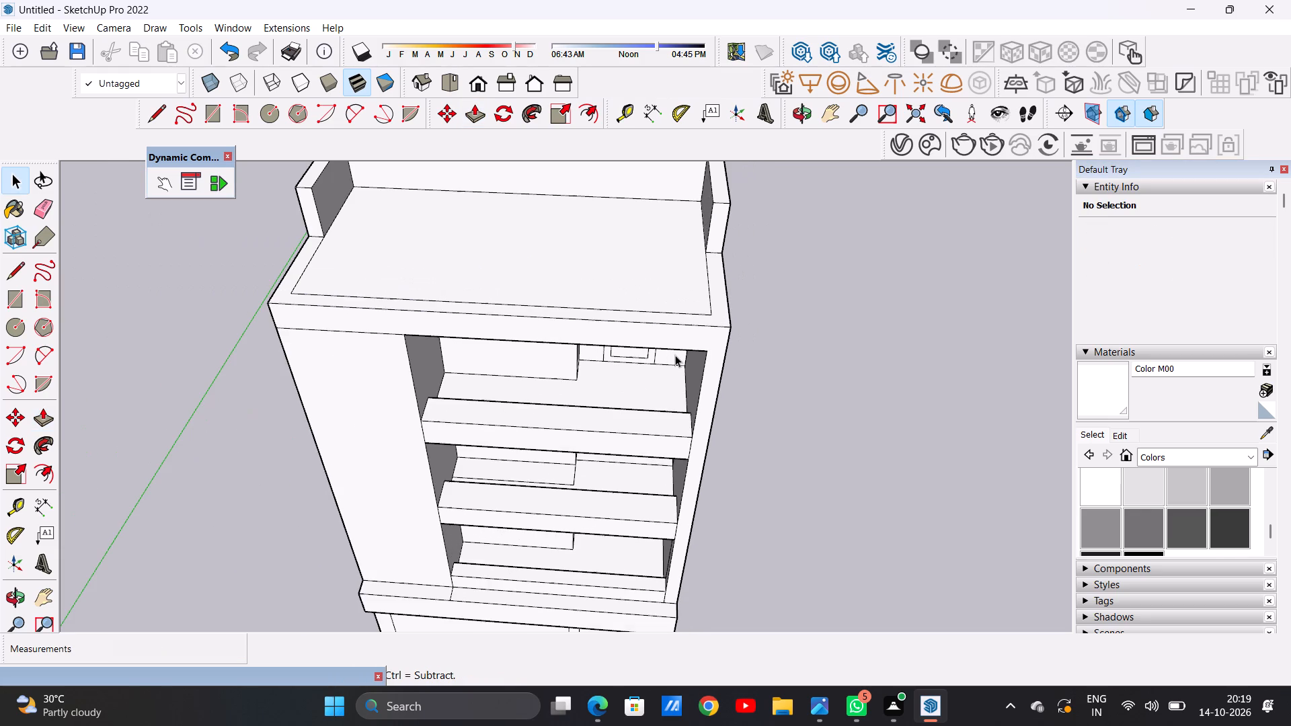
pyautogui.scroll(4, 701, 315)
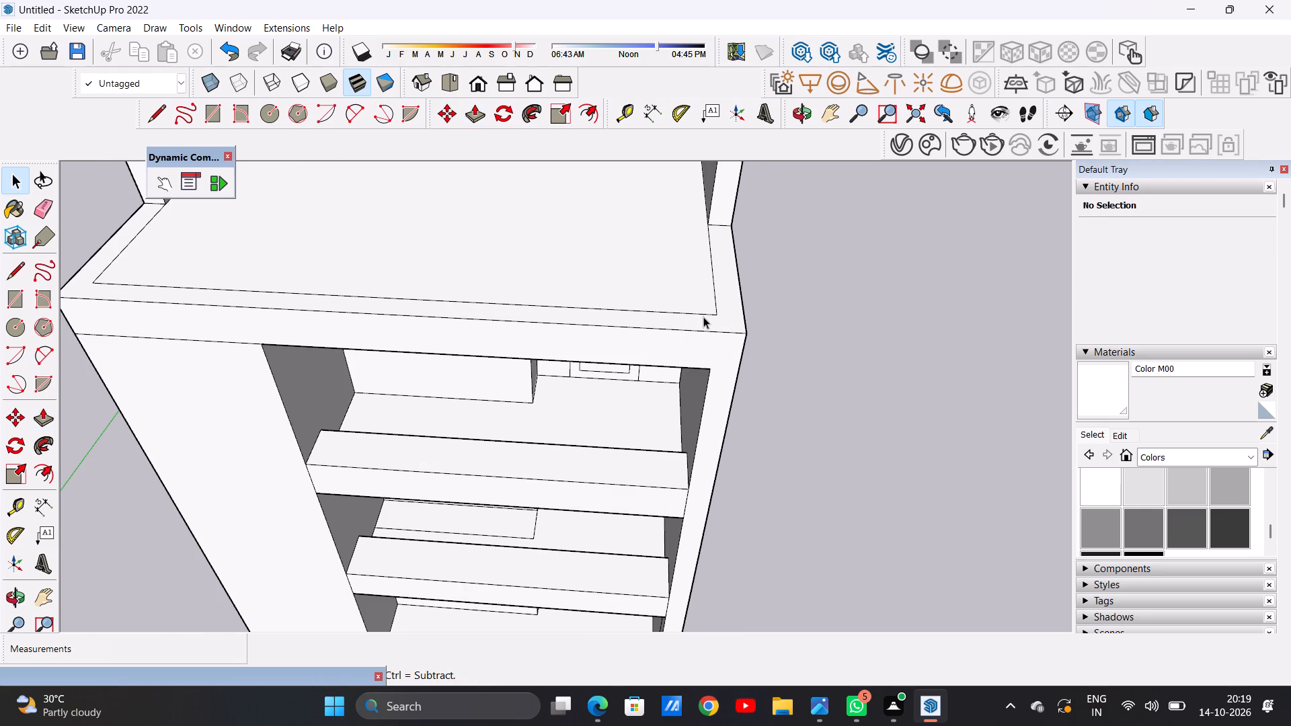
pyautogui.press('l')
pyautogui.scroll(11, 709, 308)
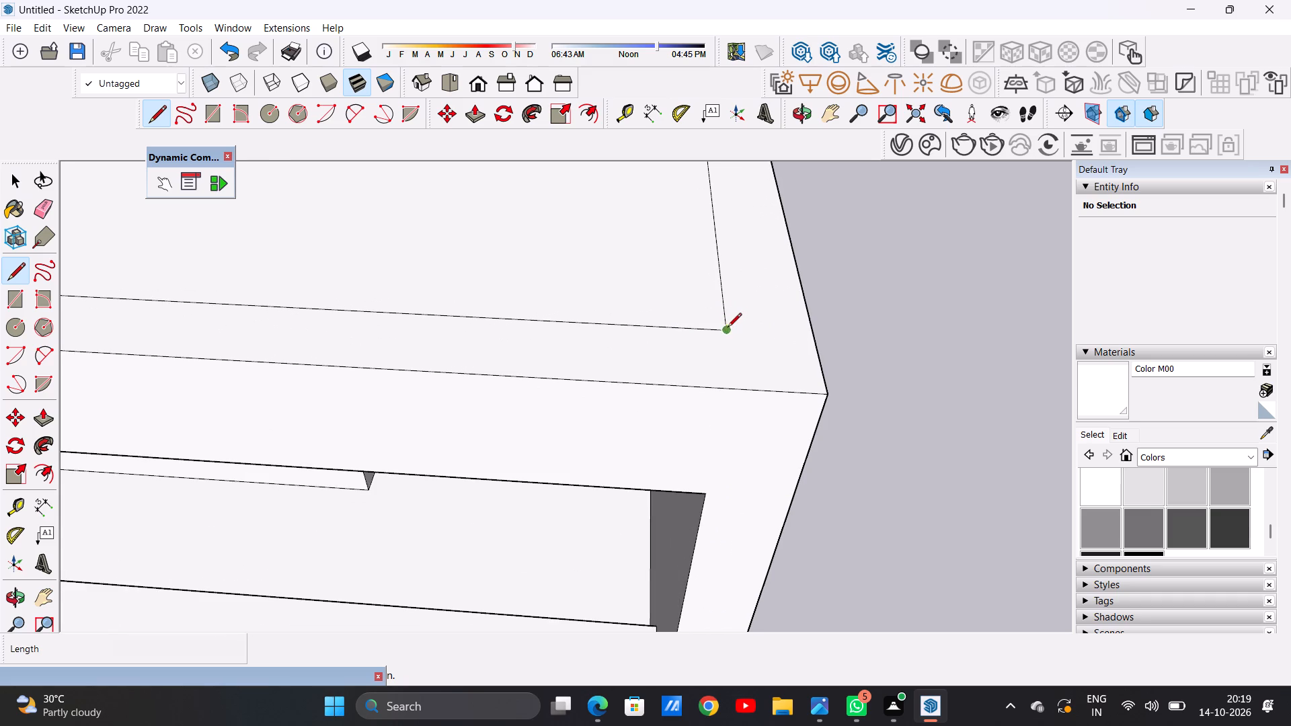
pyautogui.click(729, 333)
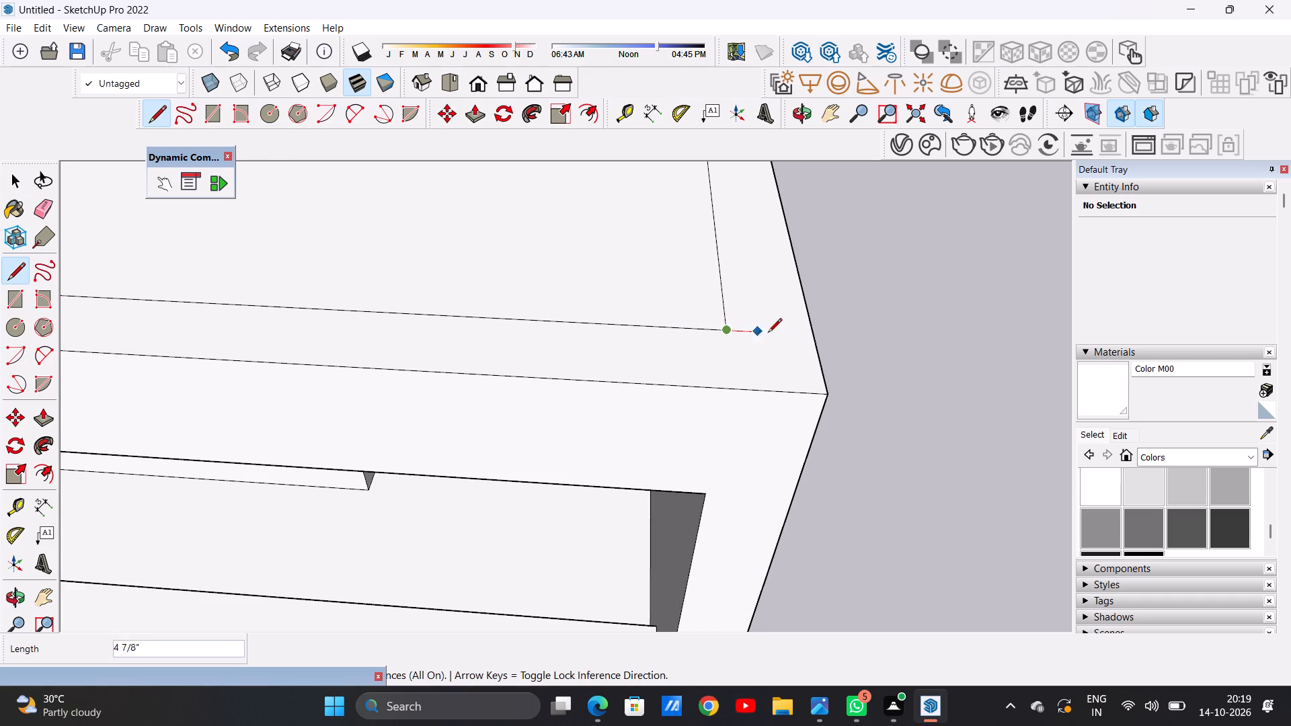
pyautogui.click(814, 341)
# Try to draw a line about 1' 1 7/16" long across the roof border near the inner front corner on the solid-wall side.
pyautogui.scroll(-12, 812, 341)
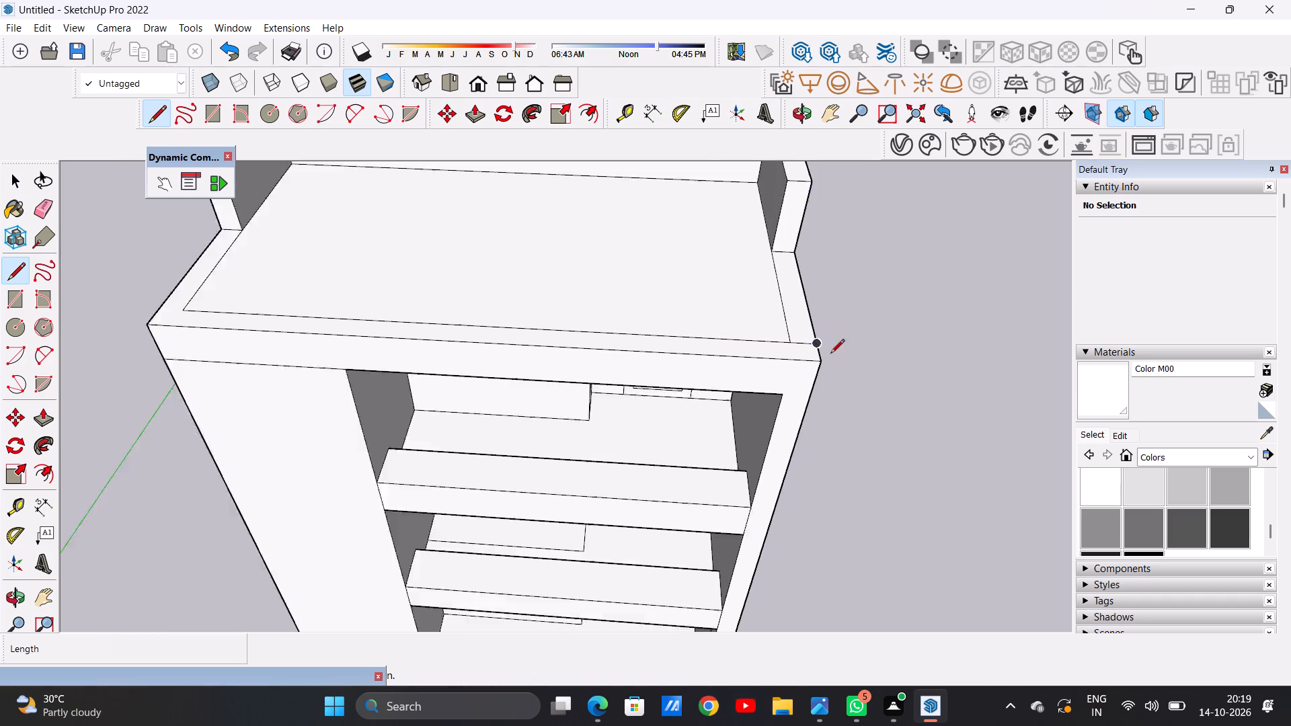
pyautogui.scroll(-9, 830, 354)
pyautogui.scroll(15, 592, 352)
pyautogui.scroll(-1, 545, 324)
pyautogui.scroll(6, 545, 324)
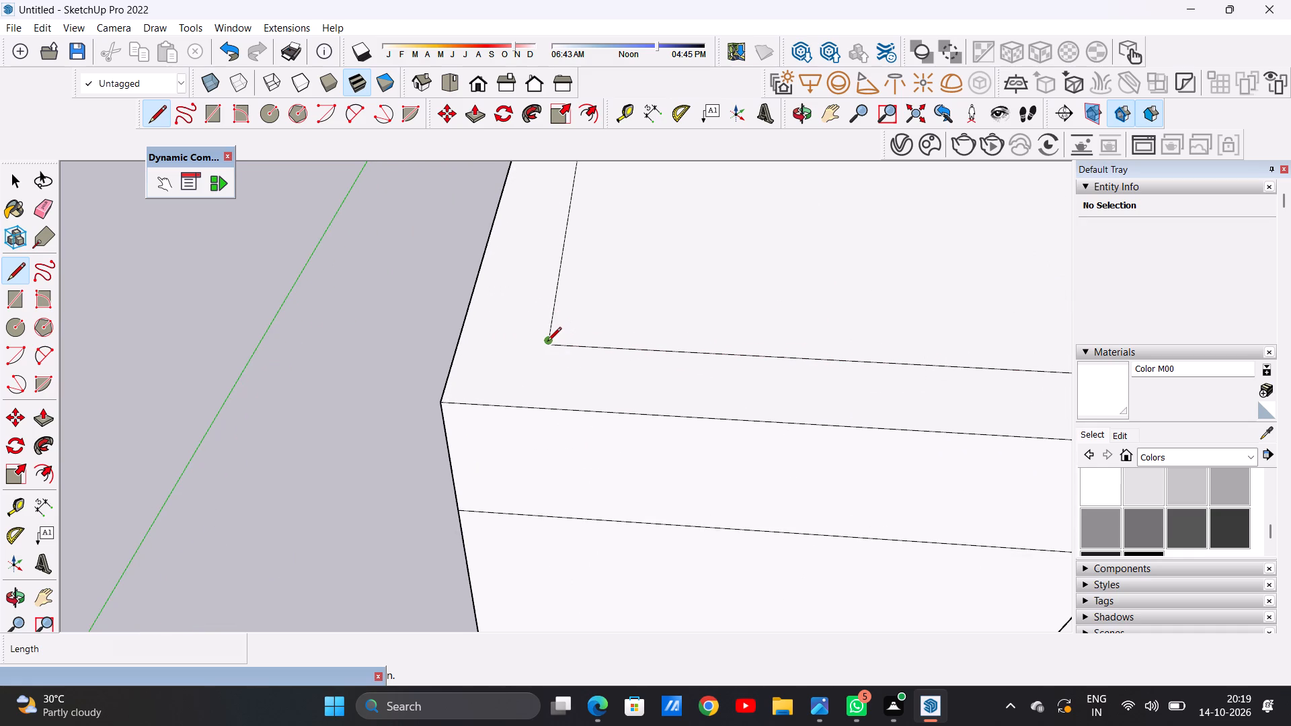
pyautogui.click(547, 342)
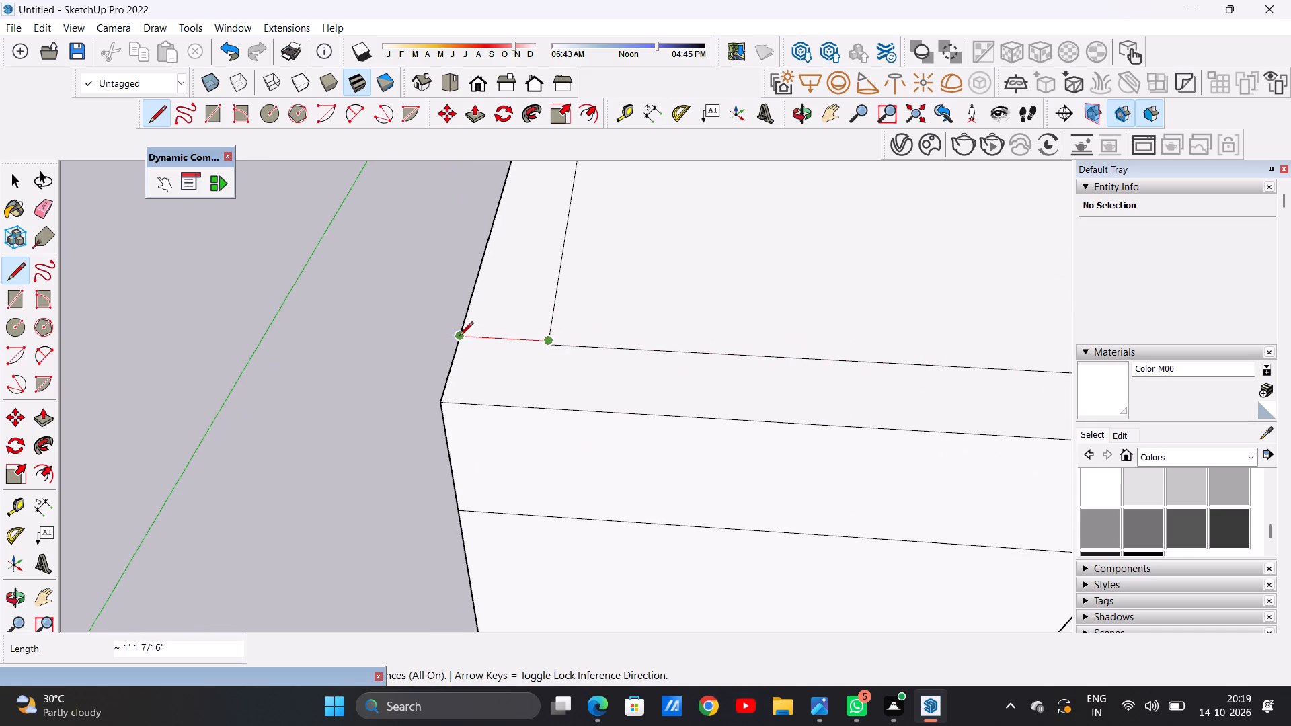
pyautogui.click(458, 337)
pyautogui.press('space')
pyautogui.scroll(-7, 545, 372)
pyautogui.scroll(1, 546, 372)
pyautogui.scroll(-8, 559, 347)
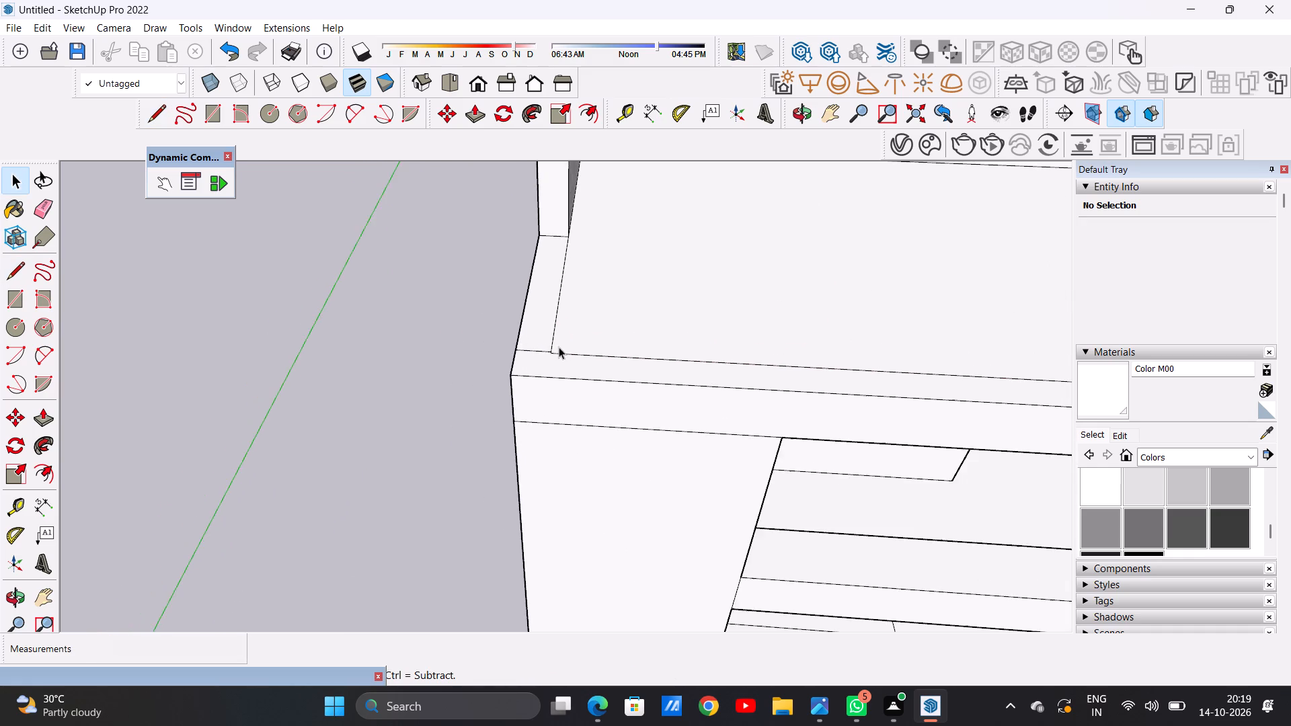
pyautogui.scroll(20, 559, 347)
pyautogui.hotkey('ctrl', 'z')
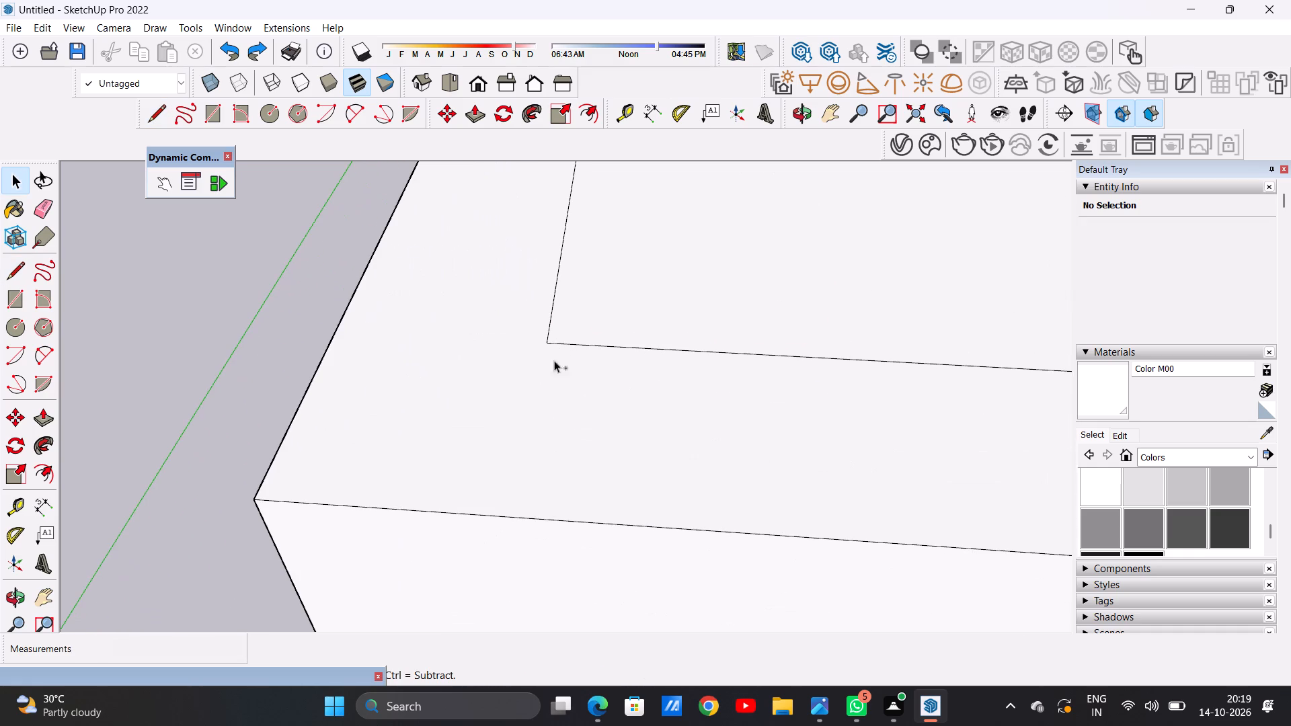
# Draw a line about 1' 1 7/16" long from the exact inner front corner to the roof's outer edge on the solid-wall side.
pyautogui.moveTo(555, 373); pyautogui.dragTo(678, 402, button='middle')
pyautogui.press('l')
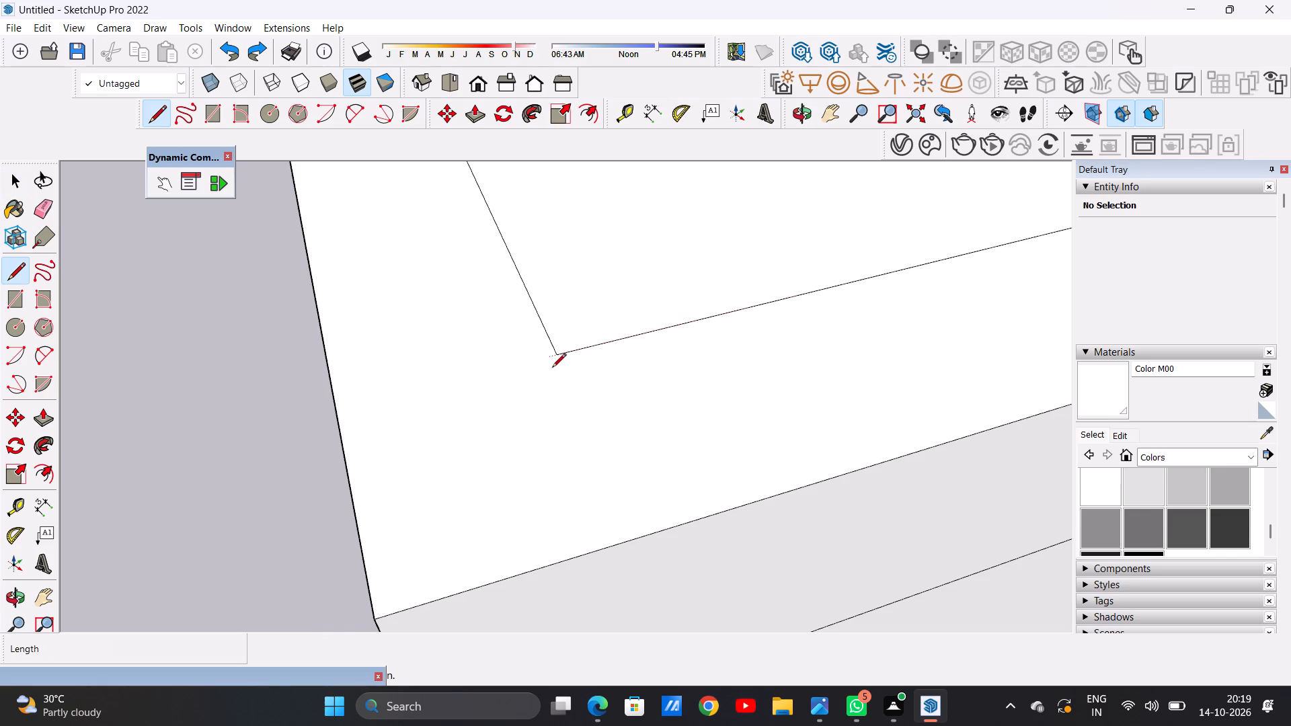
pyautogui.click(557, 356)
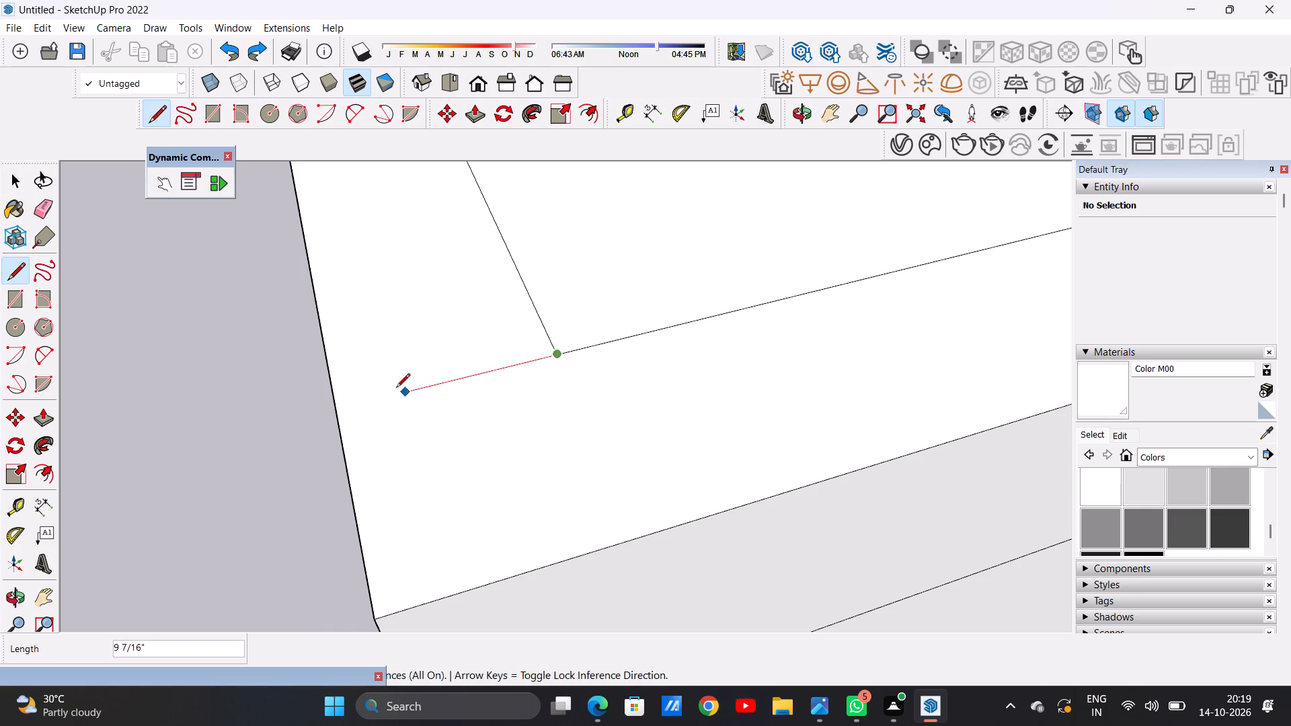
pyautogui.click(340, 409)
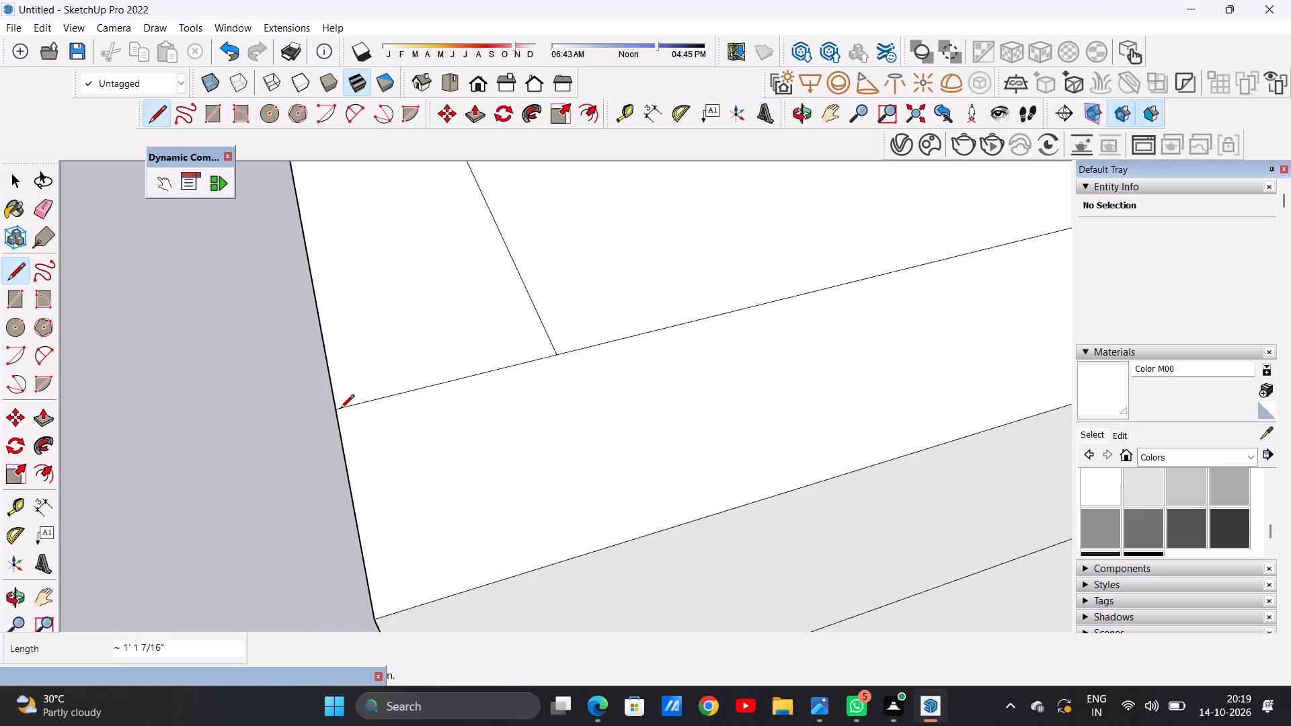
pyautogui.press('space')
# Examine the dividing lines at both front corners of the roof border.
pyautogui.scroll(-20, 406, 405)
pyautogui.scroll(-12, 406, 405)
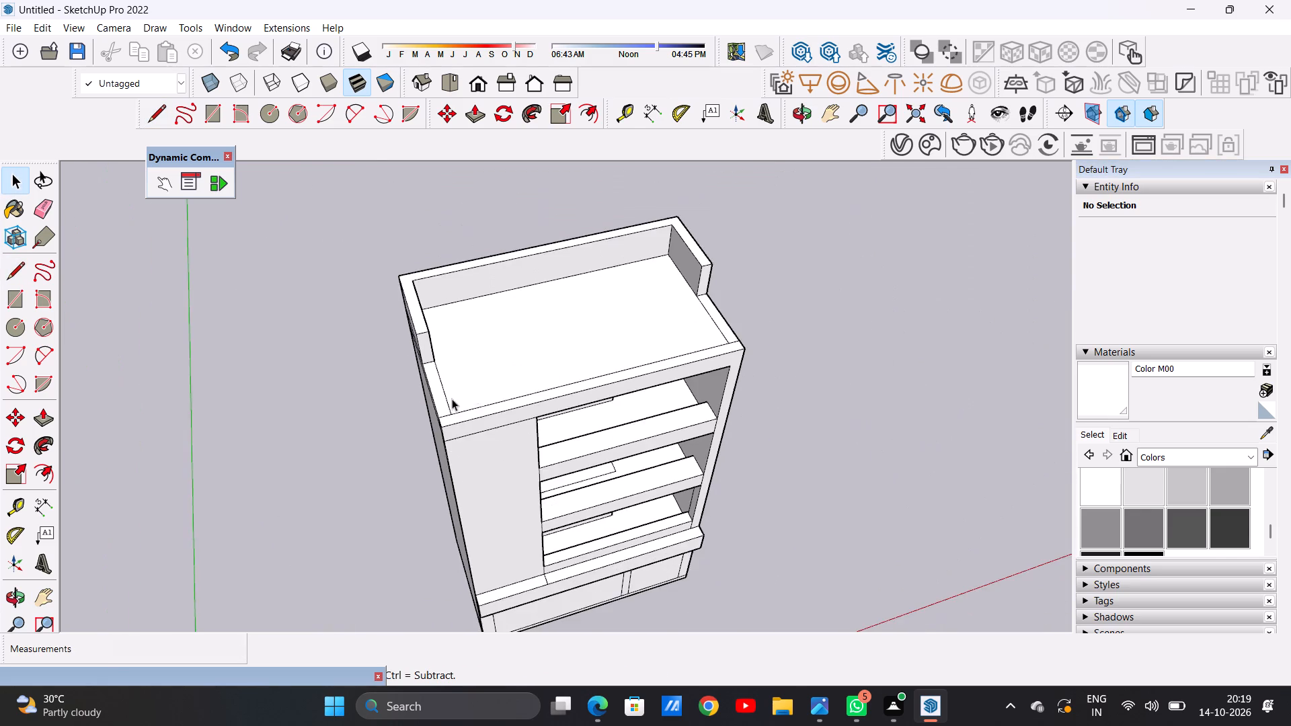
pyautogui.scroll(-1, 777, 317)
pyautogui.scroll(15, 778, 317)
pyautogui.scroll(-1, 758, 330)
pyautogui.scroll(1, 758, 330)
pyautogui.scroll(-1, 758, 330)
pyautogui.scroll(19, 758, 330)
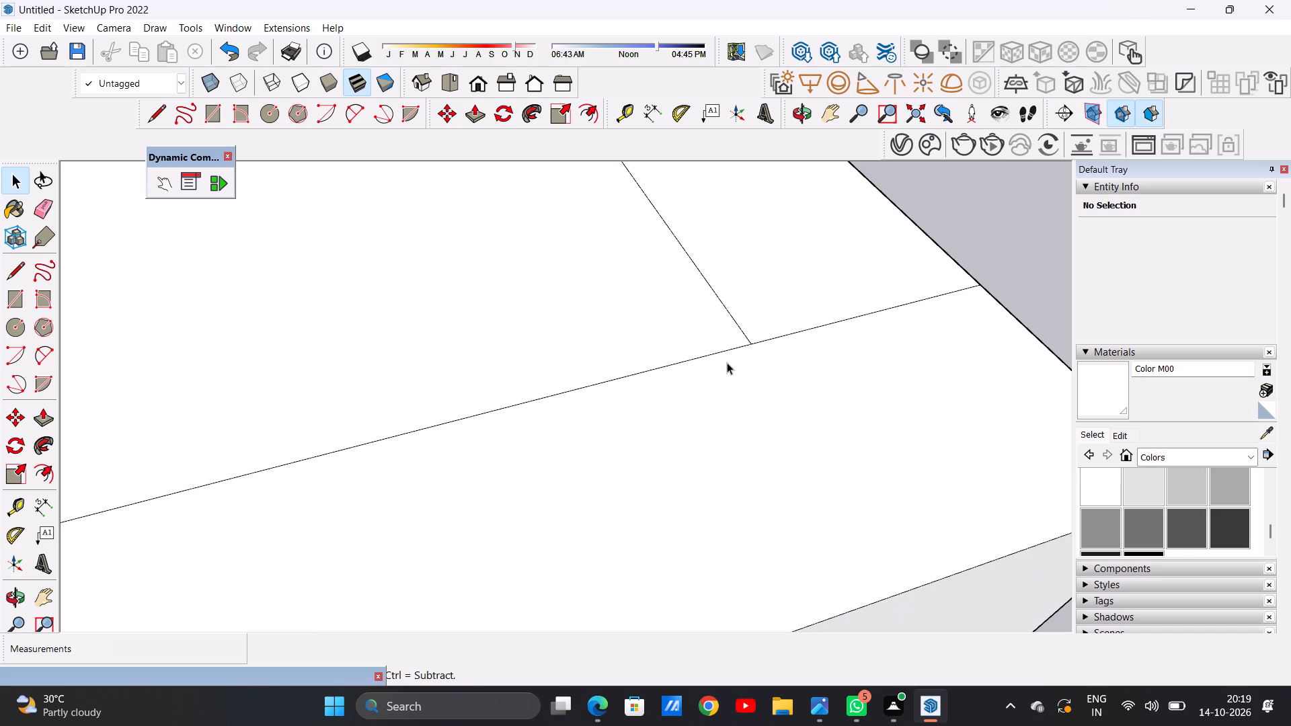
pyautogui.scroll(-9, 727, 362)
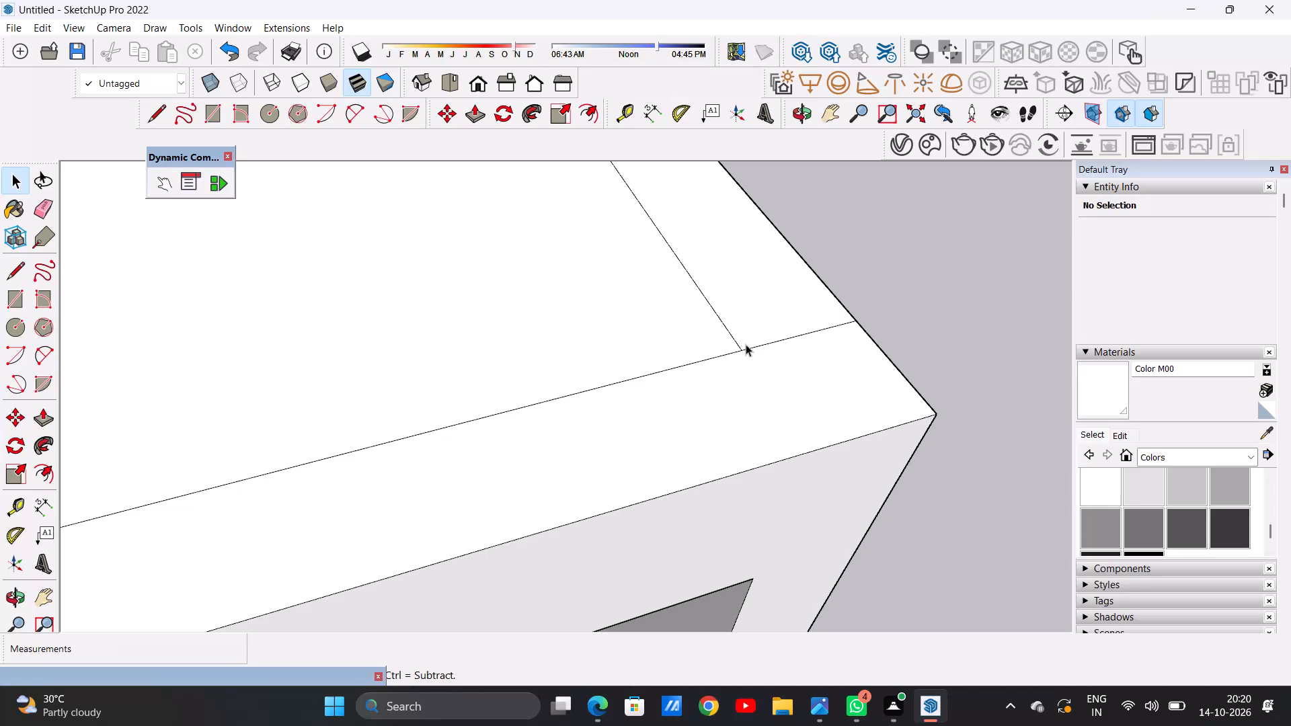
pyautogui.scroll(-8, 684, 354)
pyautogui.scroll(-20, 653, 369)
pyautogui.scroll(-8, 653, 369)
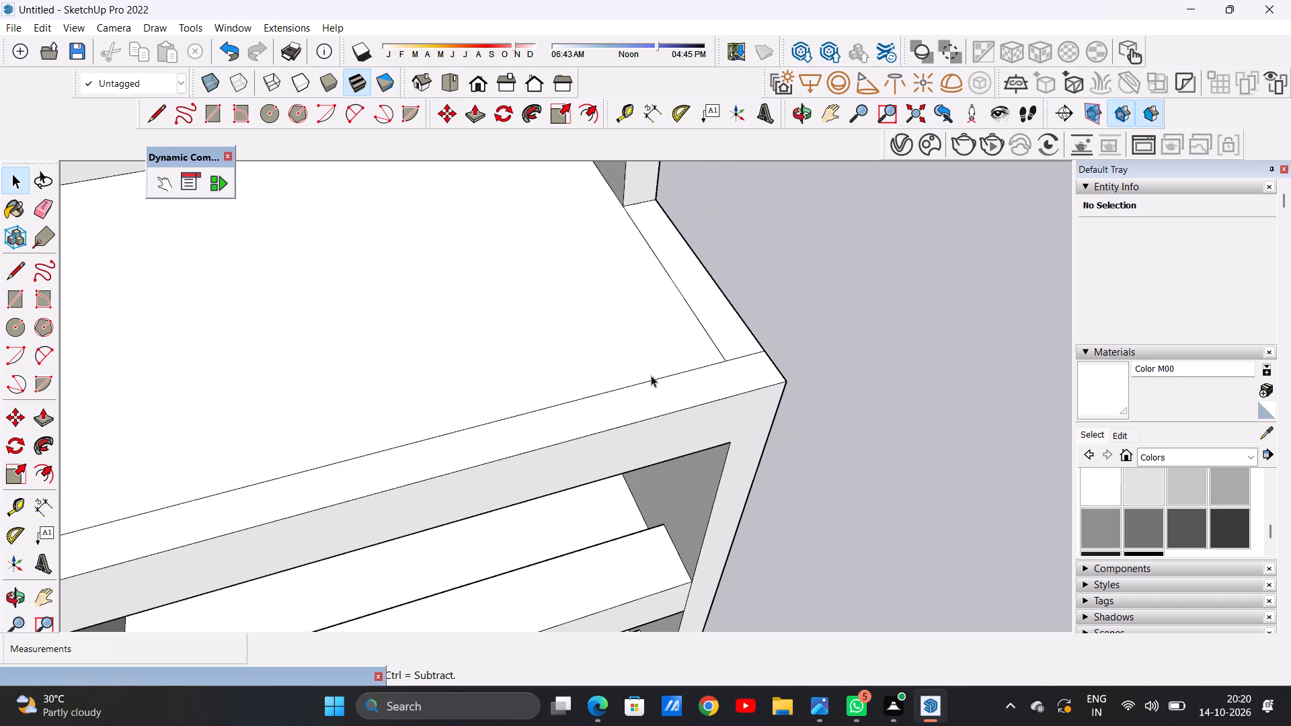
pyautogui.scroll(-13, 615, 385)
pyautogui.scroll(6, 677, 381)
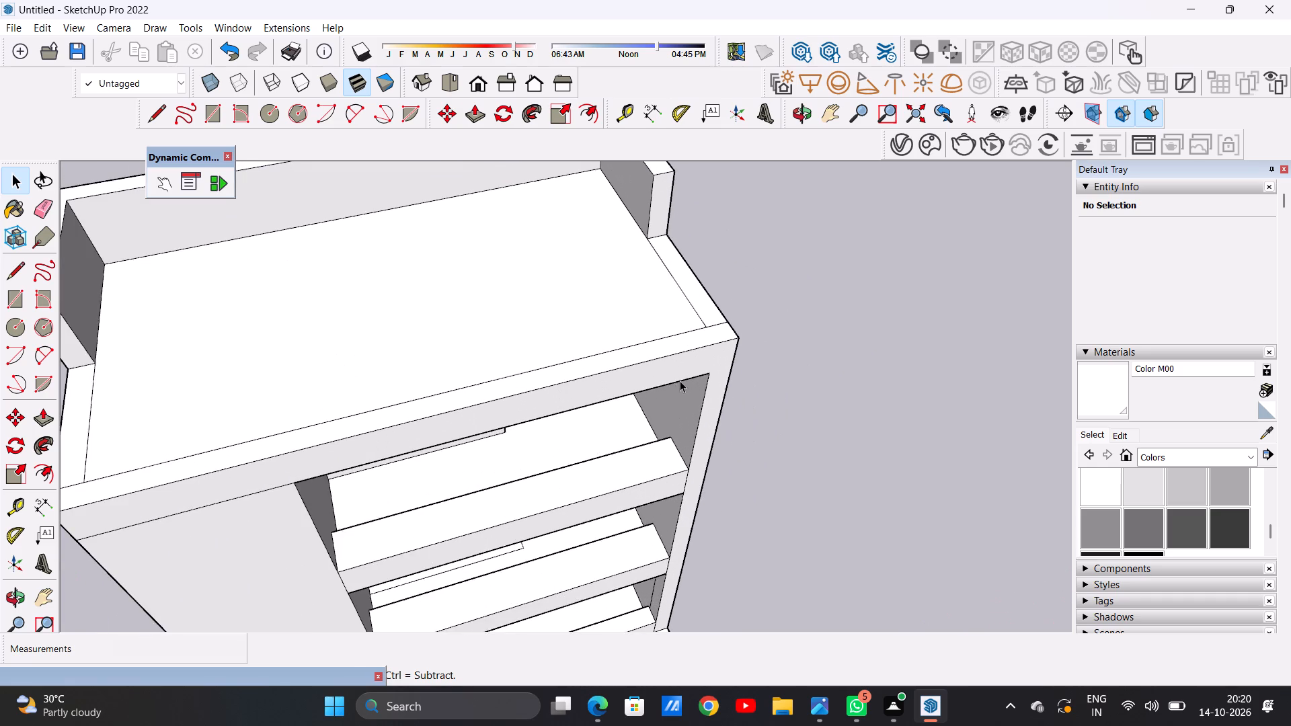
# Push/Pull both front side strips of the roof border up 3' 9 15/16", level with the rear parapet.
pyautogui.moveTo(676, 377); pyautogui.dragTo(554, 364, button='middle')
pyautogui.scroll(-8, 701, 353)
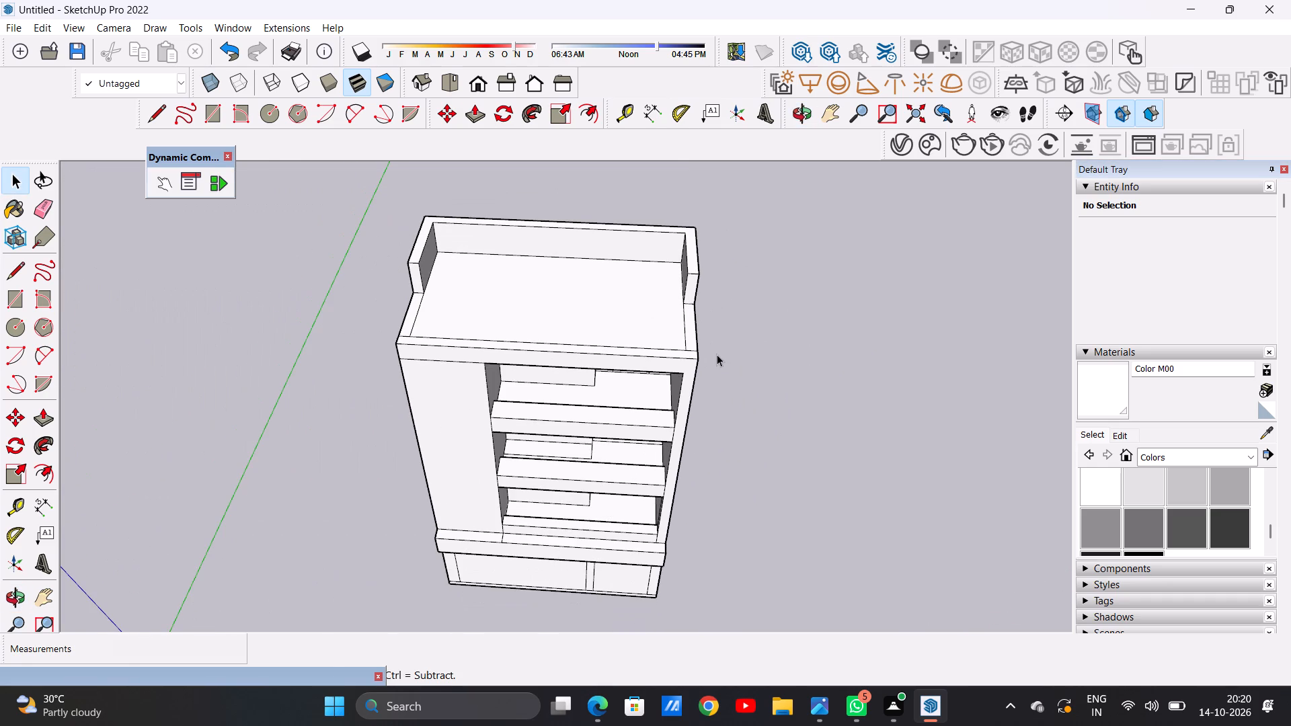
pyautogui.scroll(6, 494, 344)
pyautogui.moveTo(506, 354); pyautogui.dragTo(516, 366, button='middle')
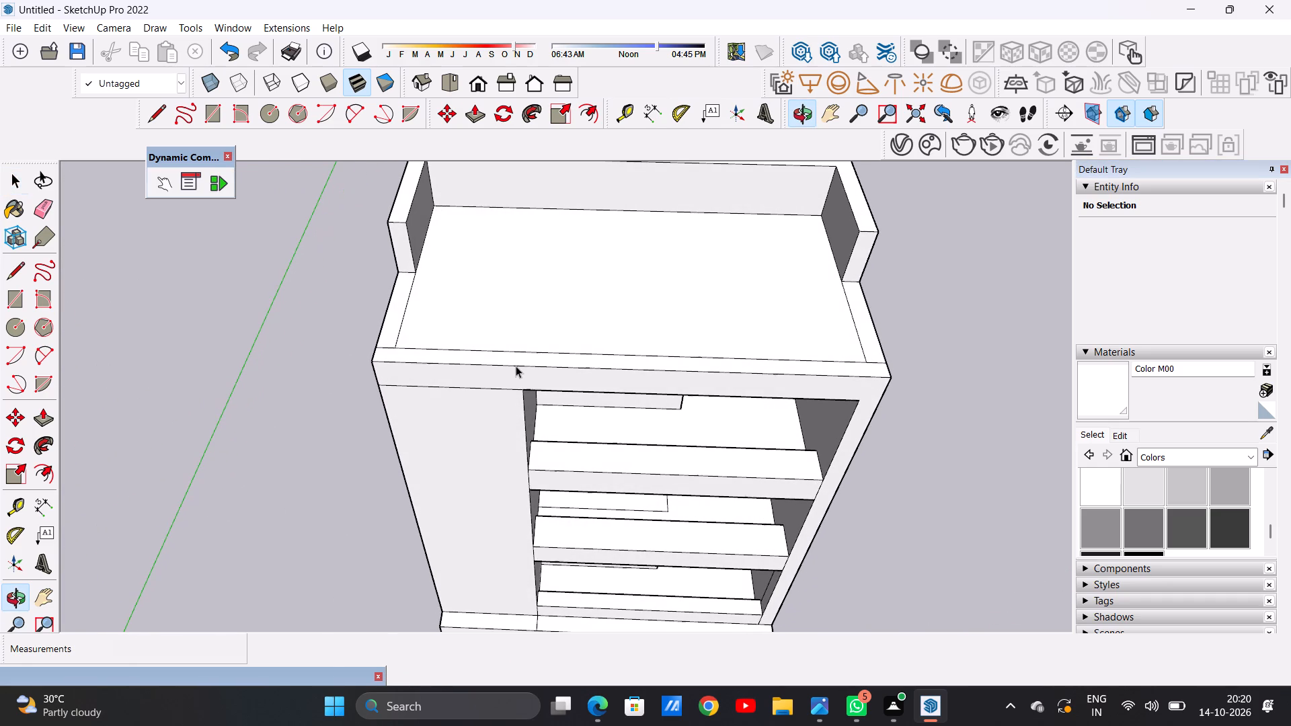
pyautogui.press('p')
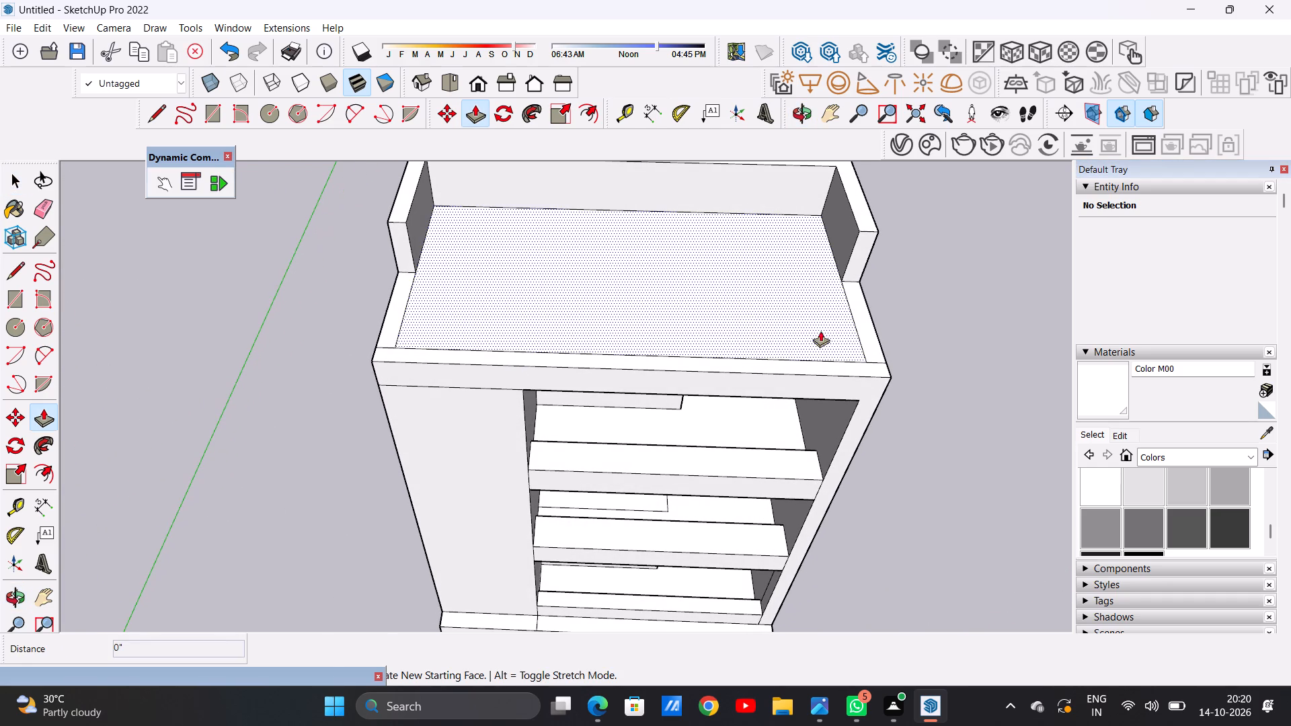
pyautogui.scroll(7, 830, 328)
pyautogui.click(872, 326)
pyautogui.scroll(-12, 864, 290)
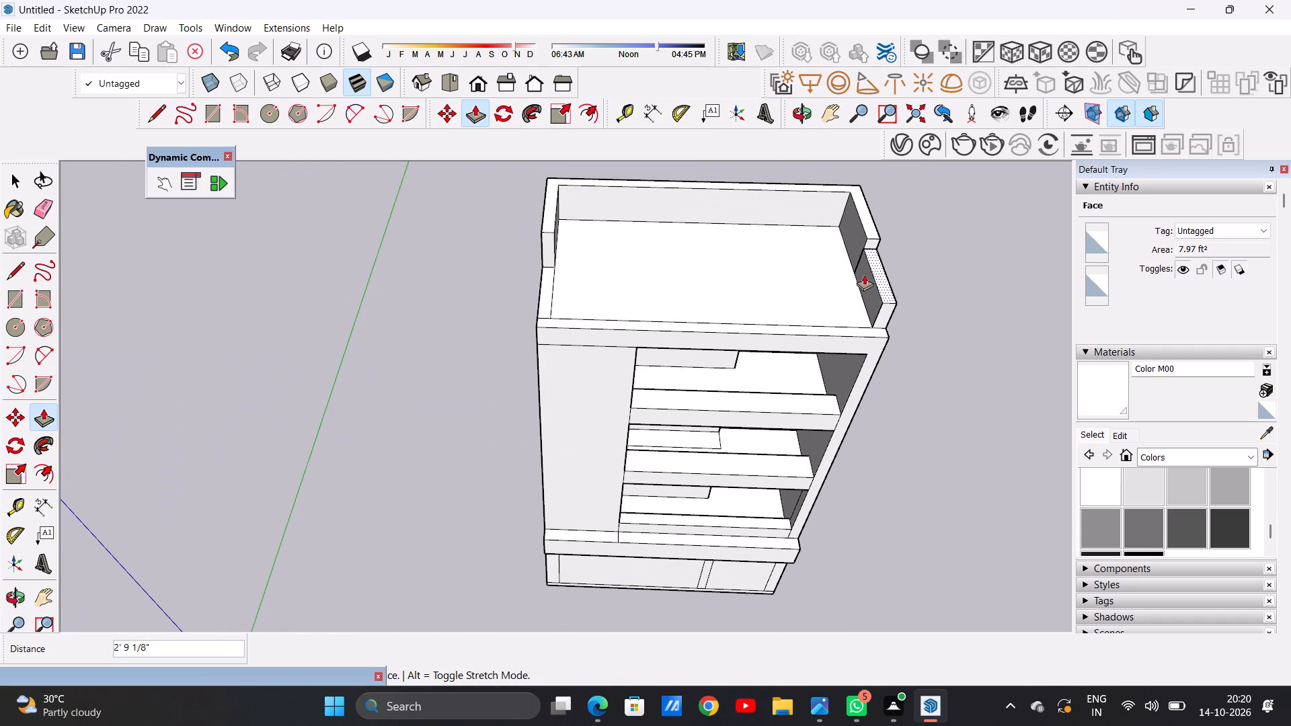
pyautogui.click(864, 236)
pyautogui.moveTo(563, 328); pyautogui.dragTo(806, 351, button='middle')
pyautogui.scroll(12, 539, 292)
pyautogui.click(567, 311)
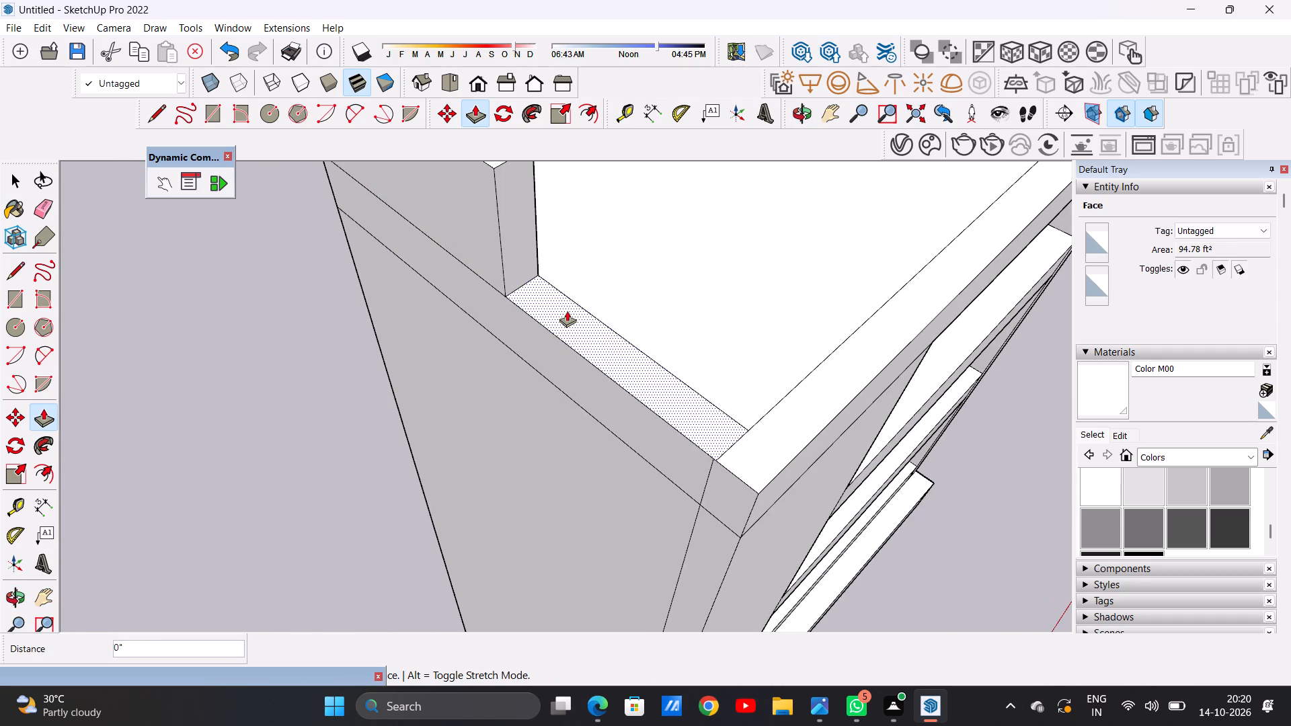
pyautogui.scroll(-9, 562, 275)
pyautogui.click(537, 234)
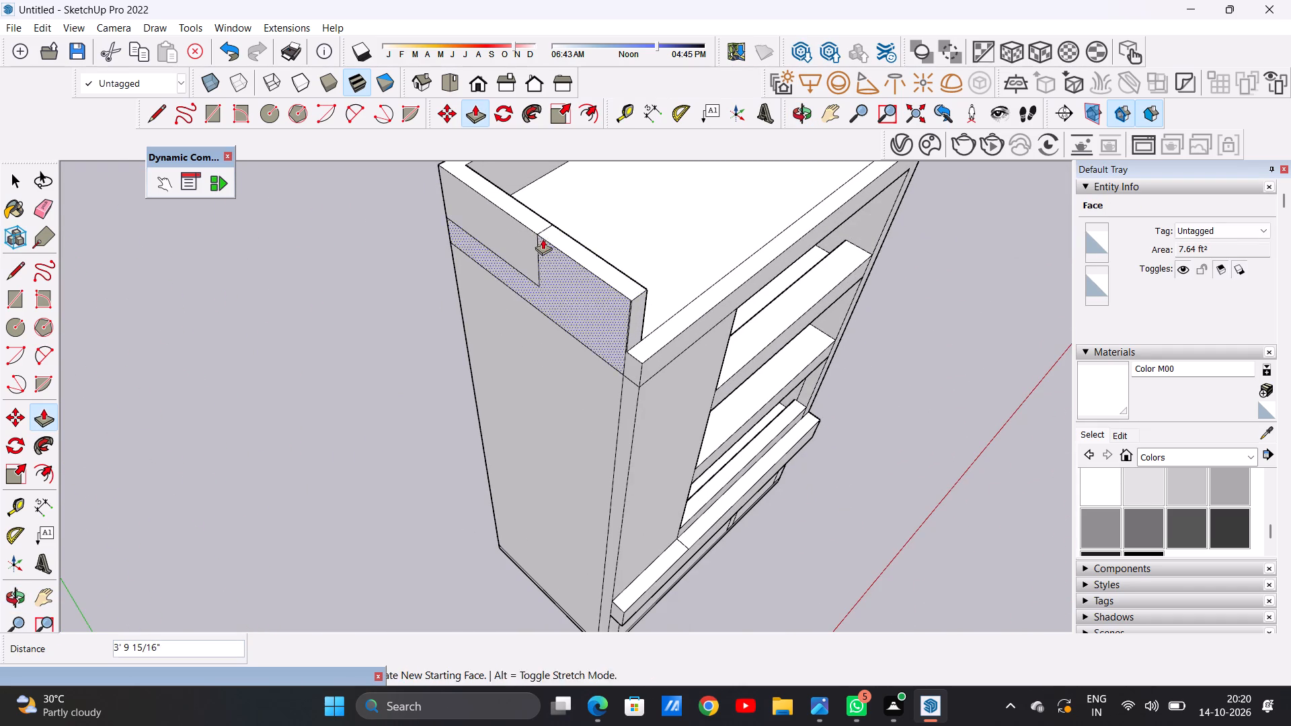
pyautogui.press('space')
# Erase the leftover vertical seam on the inner face and the seam across the top of the solid-wall side parapet.
pyautogui.scroll(-11, 600, 313)
pyautogui.moveTo(681, 264); pyautogui.dragTo(196, 239, button='middle')
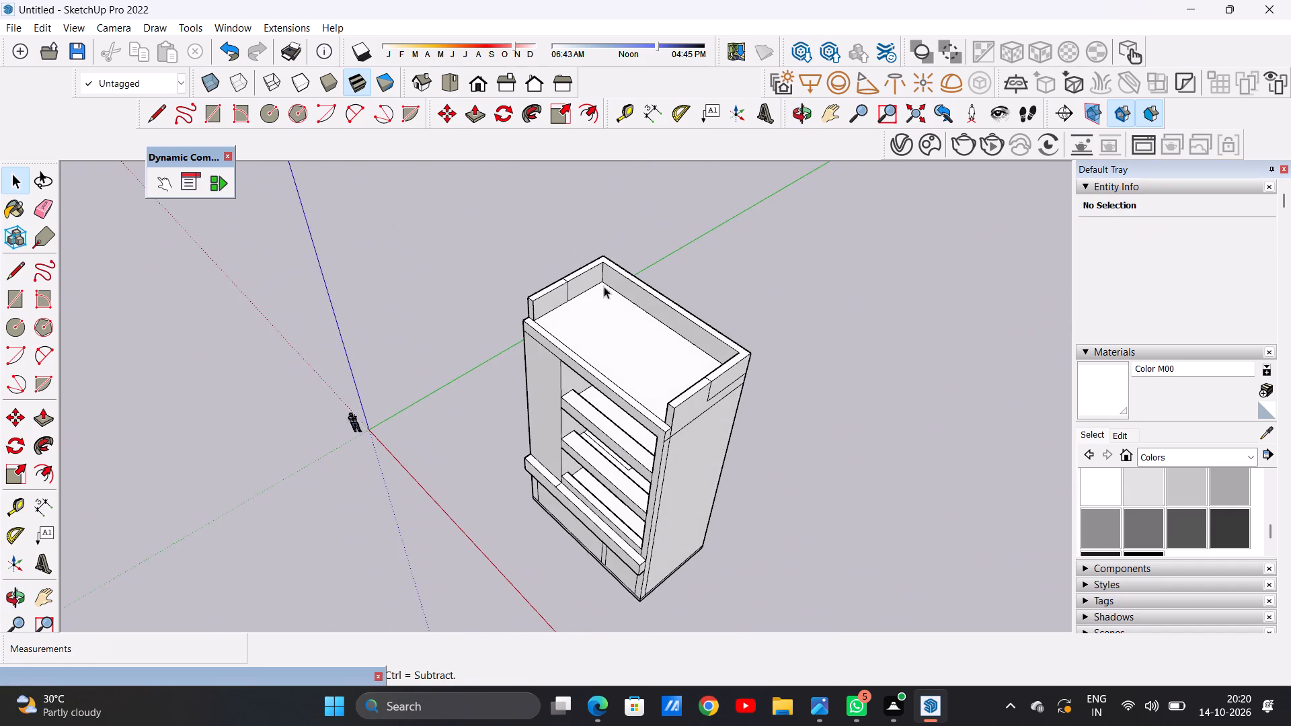
pyautogui.scroll(13, 548, 317)
pyautogui.press('e')
pyautogui.moveTo(569, 257); pyautogui.dragTo(580, 249)
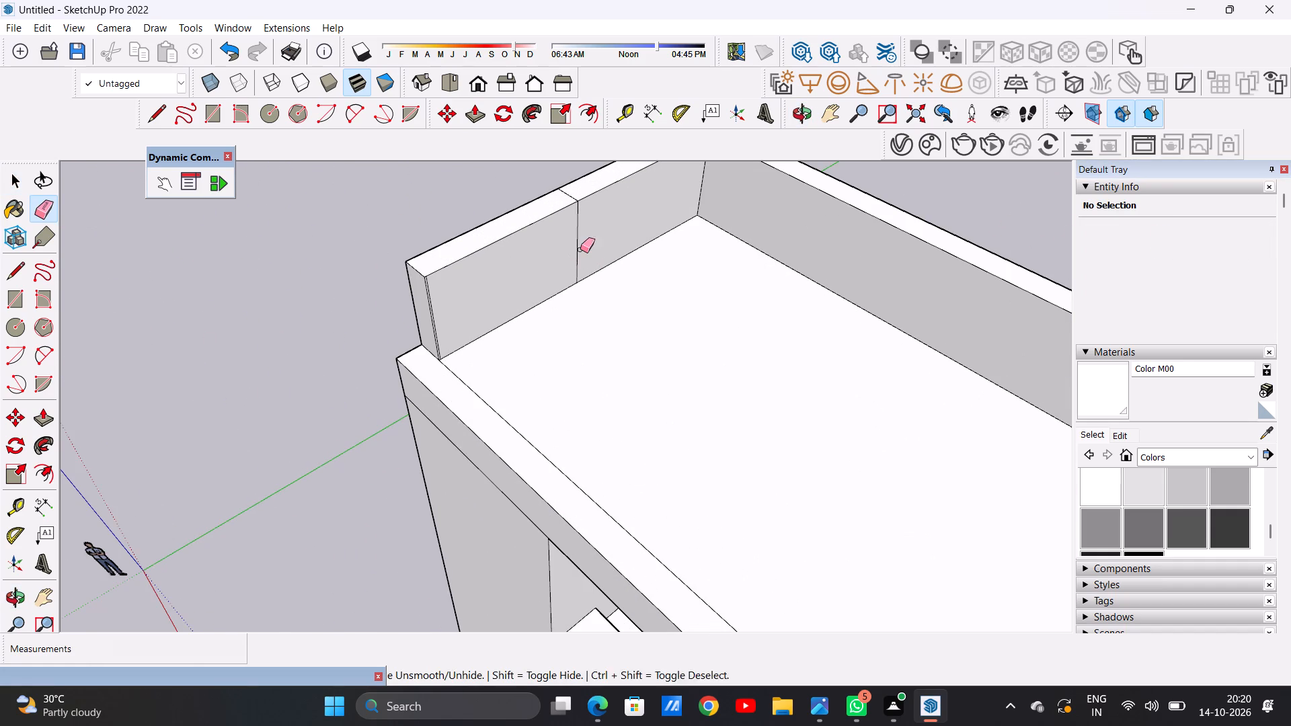
pyautogui.moveTo(580, 249); pyautogui.dragTo(580, 248)
pyautogui.scroll(-5, 592, 307)
pyautogui.scroll(13, 574, 242)
pyautogui.moveTo(574, 234); pyautogui.dragTo(602, 218)
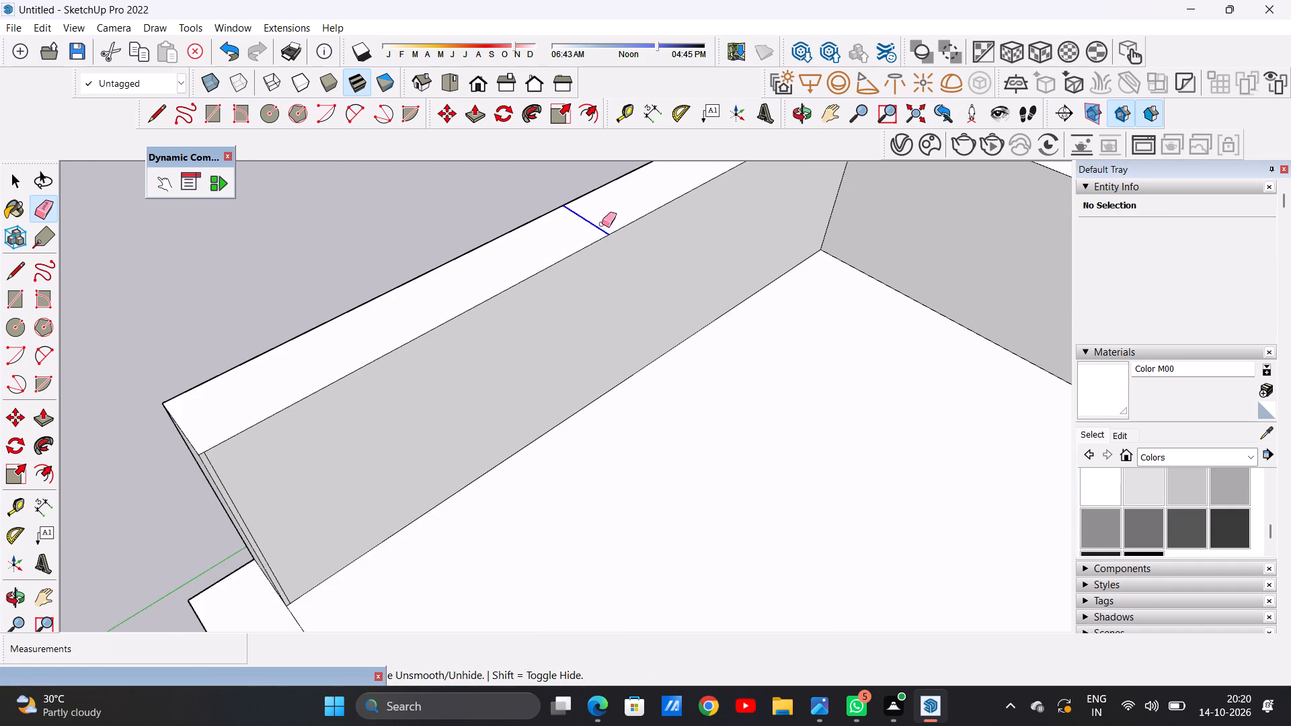
pyautogui.scroll(-20, 604, 336)
# Erase the seam across the top and the vertical inner-face seam of the opposite side parapet.
pyautogui.scroll(15, 813, 439)
pyautogui.moveTo(804, 455); pyautogui.dragTo(834, 426)
pyautogui.scroll(-7, 823, 424)
pyautogui.moveTo(695, 429); pyautogui.dragTo(968, 408, button='middle')
pyautogui.scroll(6, 836, 248)
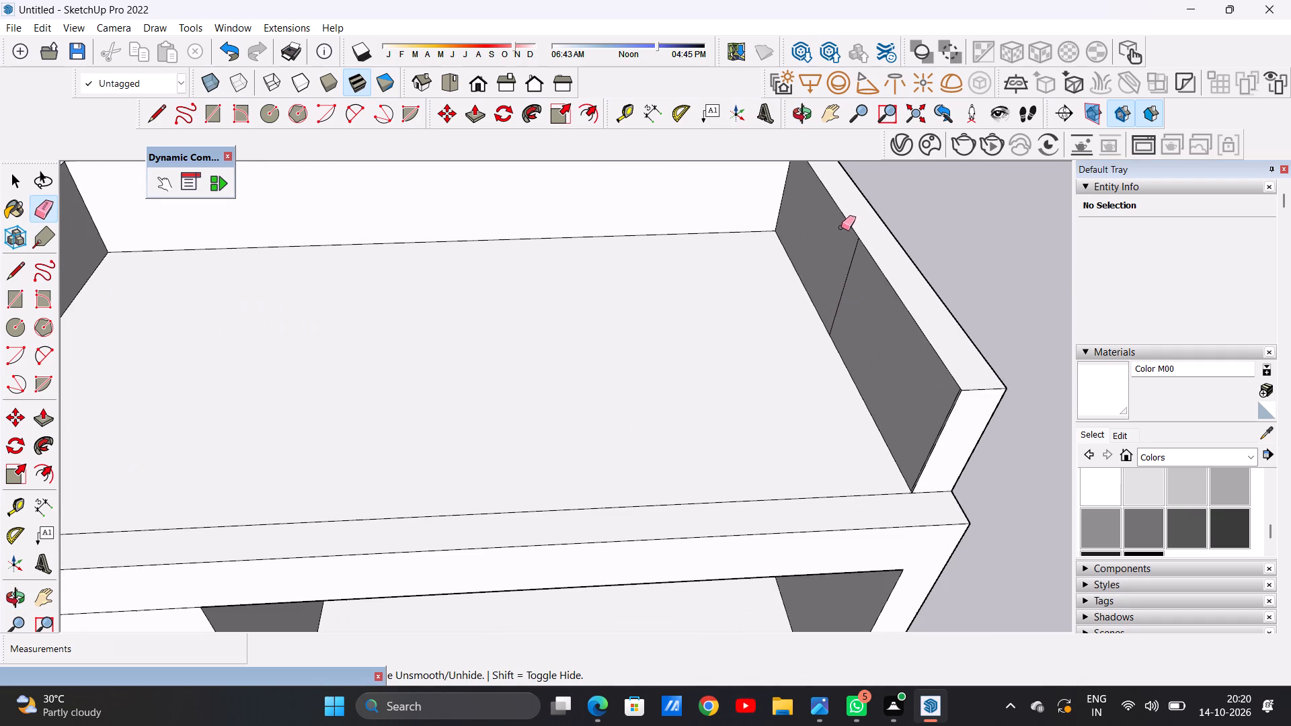
pyautogui.click(854, 252)
pyautogui.press('space')
# Examine the raised side parapets and the lower front strip of the roof from both sides.
pyautogui.scroll(-15, 767, 469)
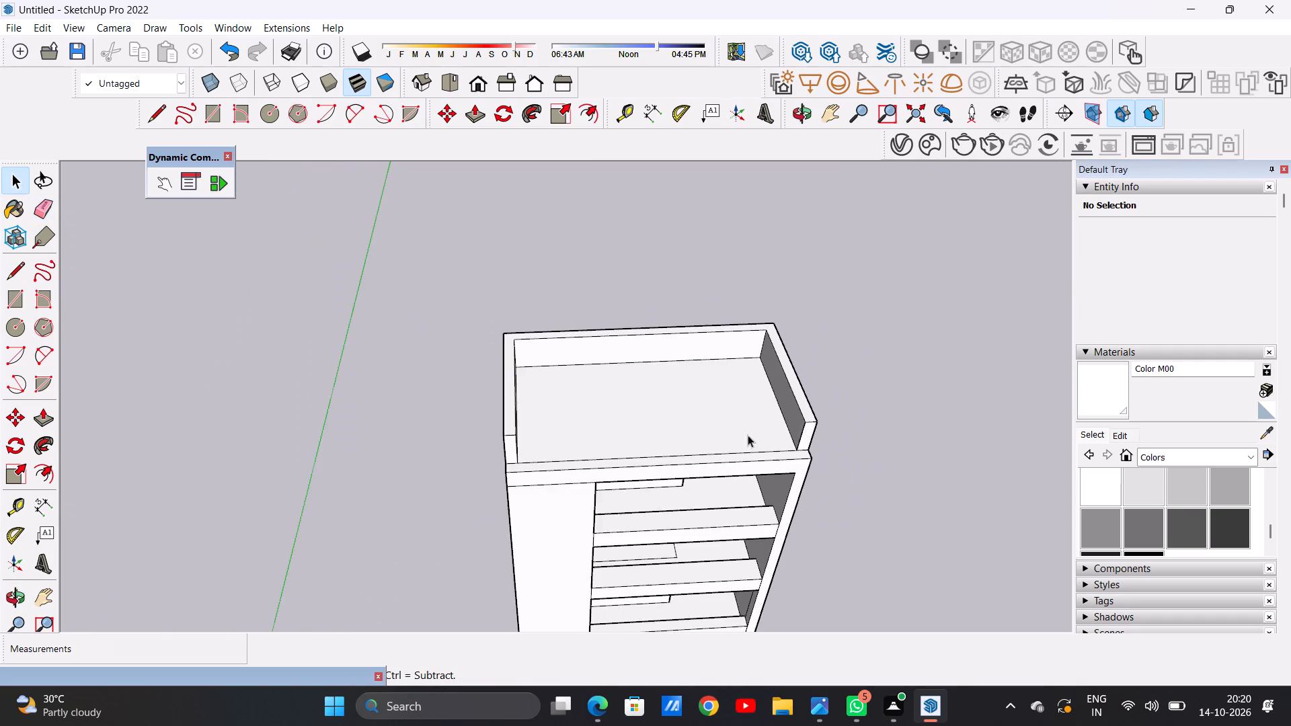
pyautogui.moveTo(747, 432); pyautogui.dragTo(715, 413, button='middle')
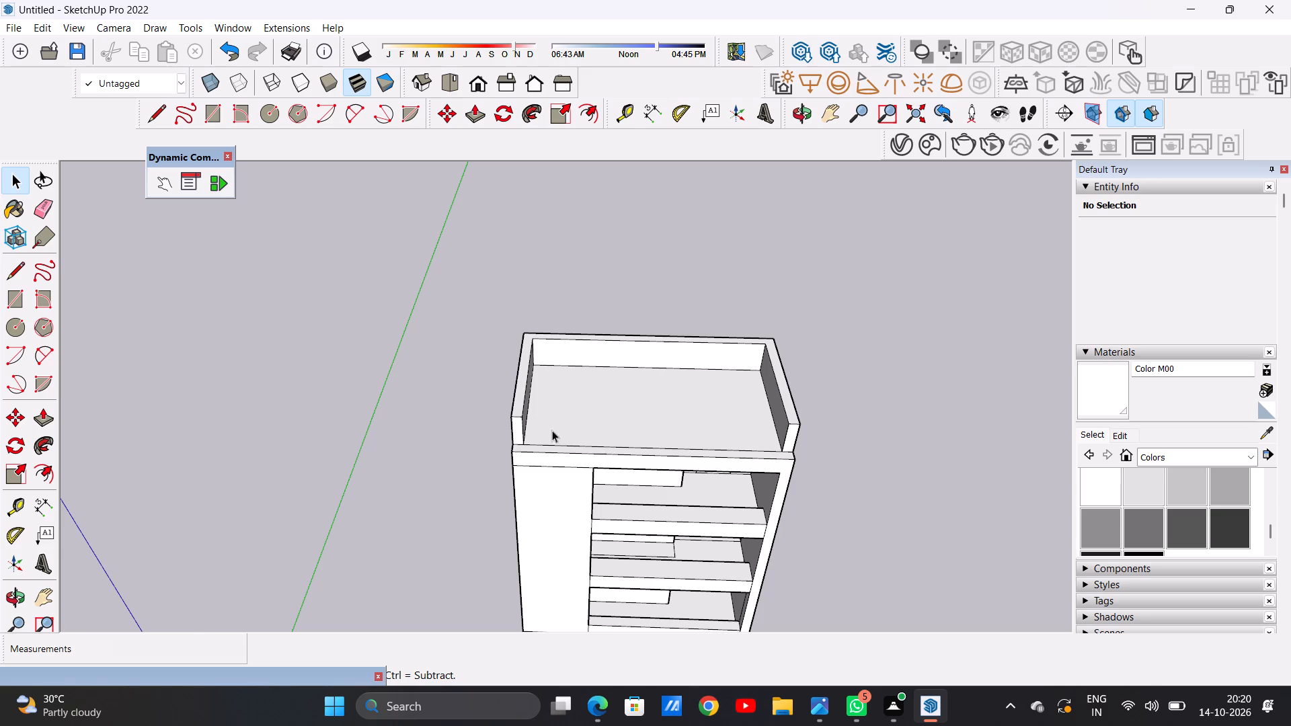
pyautogui.scroll(-4, 572, 426)
pyautogui.moveTo(555, 448); pyautogui.dragTo(702, 435, button='middle')
pyautogui.scroll(1, 702, 435)
pyautogui.scroll(4, 626, 415)
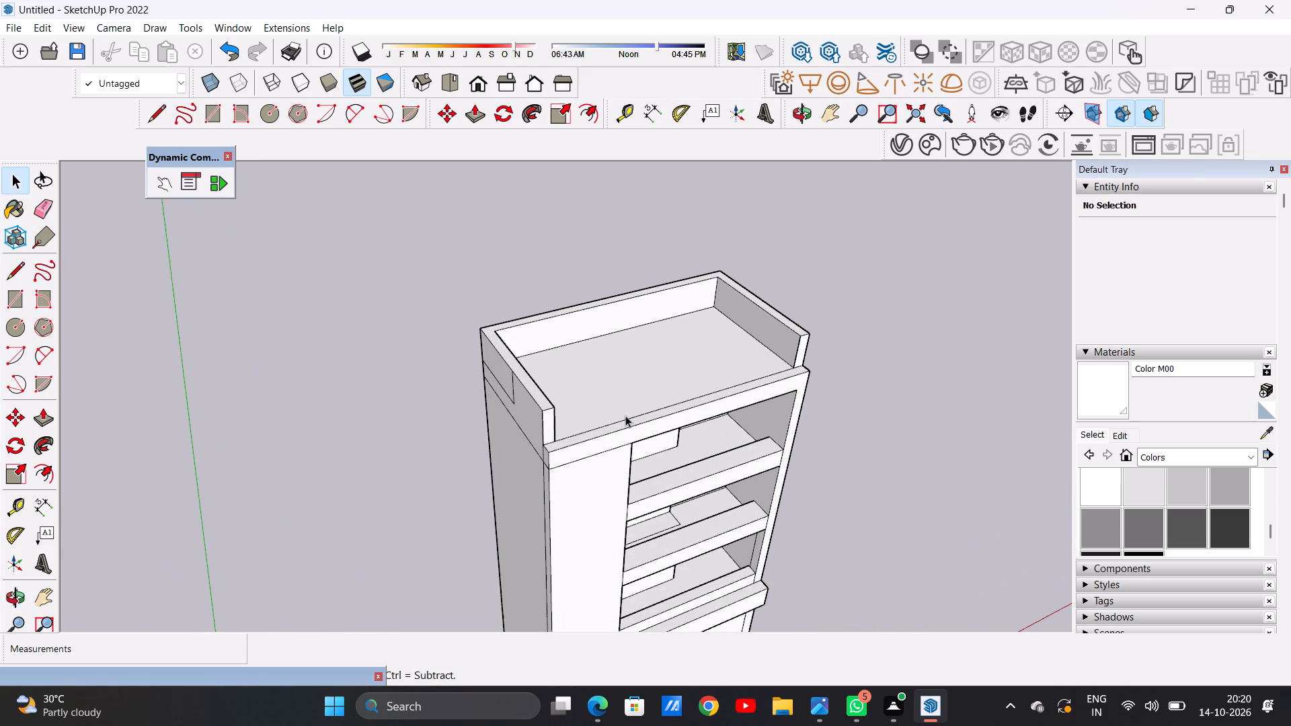
pyautogui.scroll(1, 625, 415)
pyautogui.scroll(-18, 506, 368)
pyautogui.scroll(-11, 516, 362)
pyautogui.moveTo(596, 368); pyautogui.dragTo(396, 422, button='middle')
pyautogui.middleClick(396, 424)
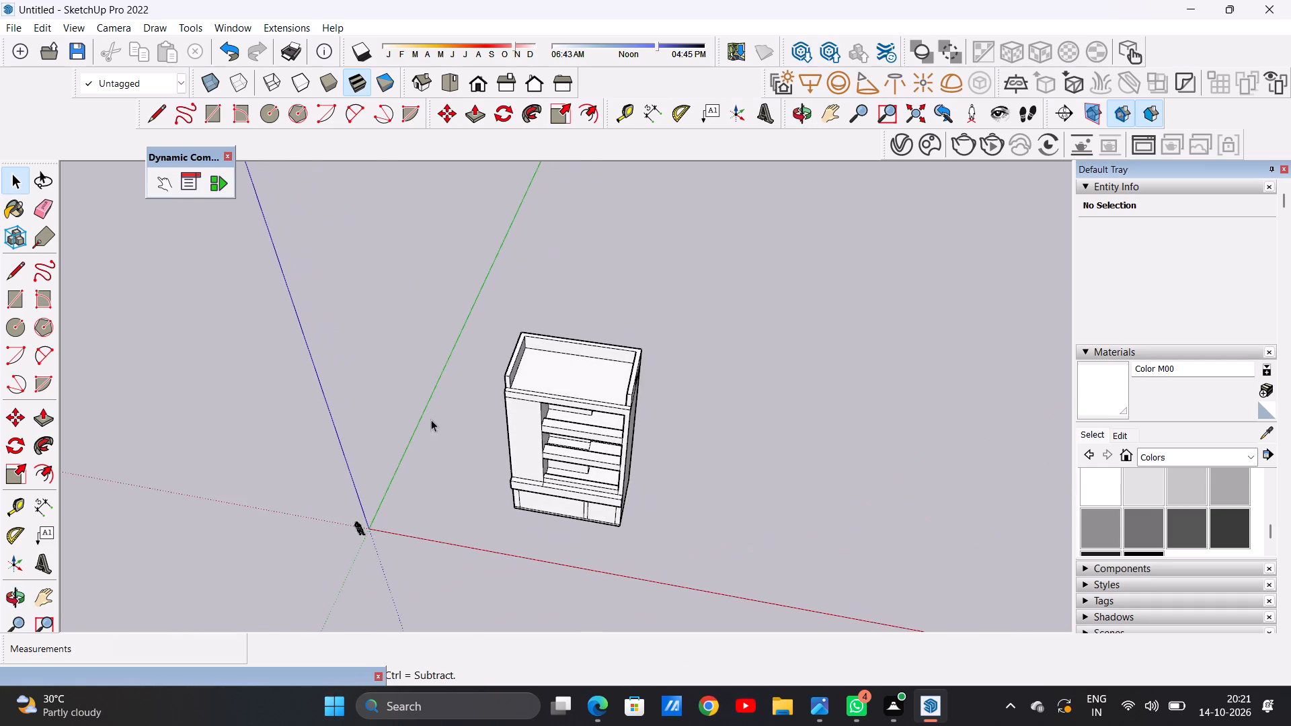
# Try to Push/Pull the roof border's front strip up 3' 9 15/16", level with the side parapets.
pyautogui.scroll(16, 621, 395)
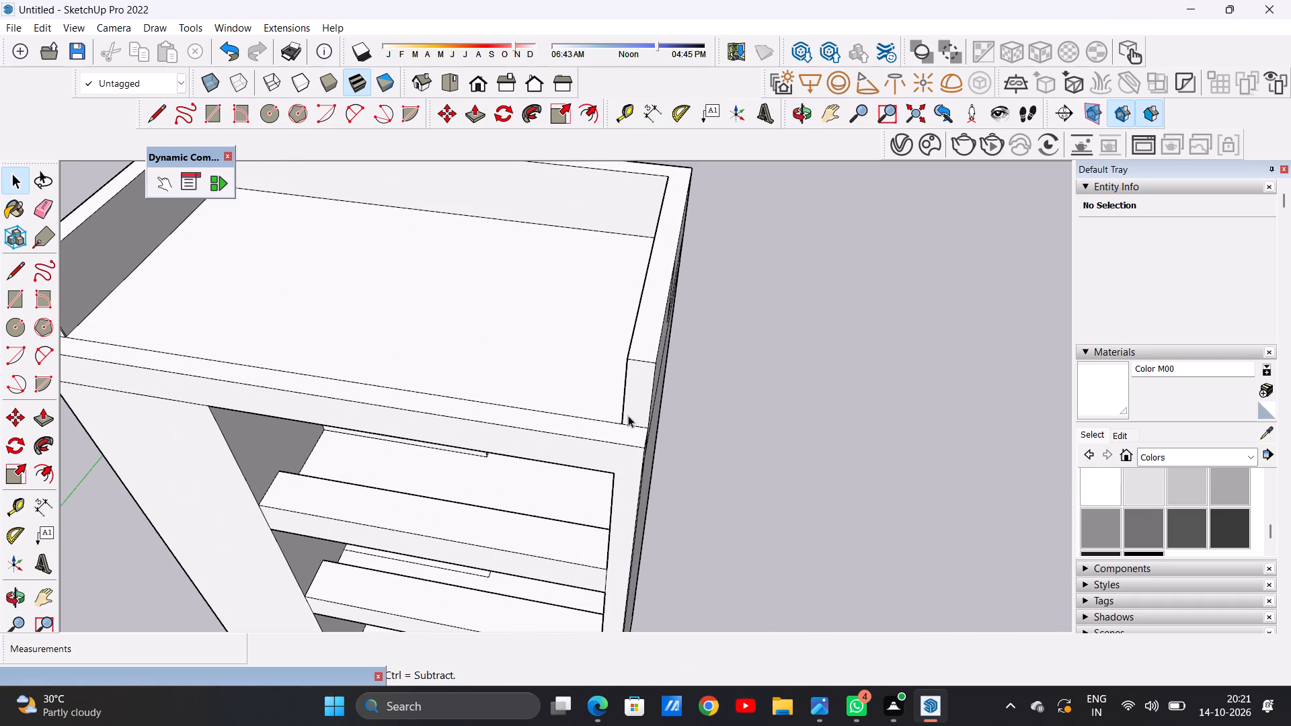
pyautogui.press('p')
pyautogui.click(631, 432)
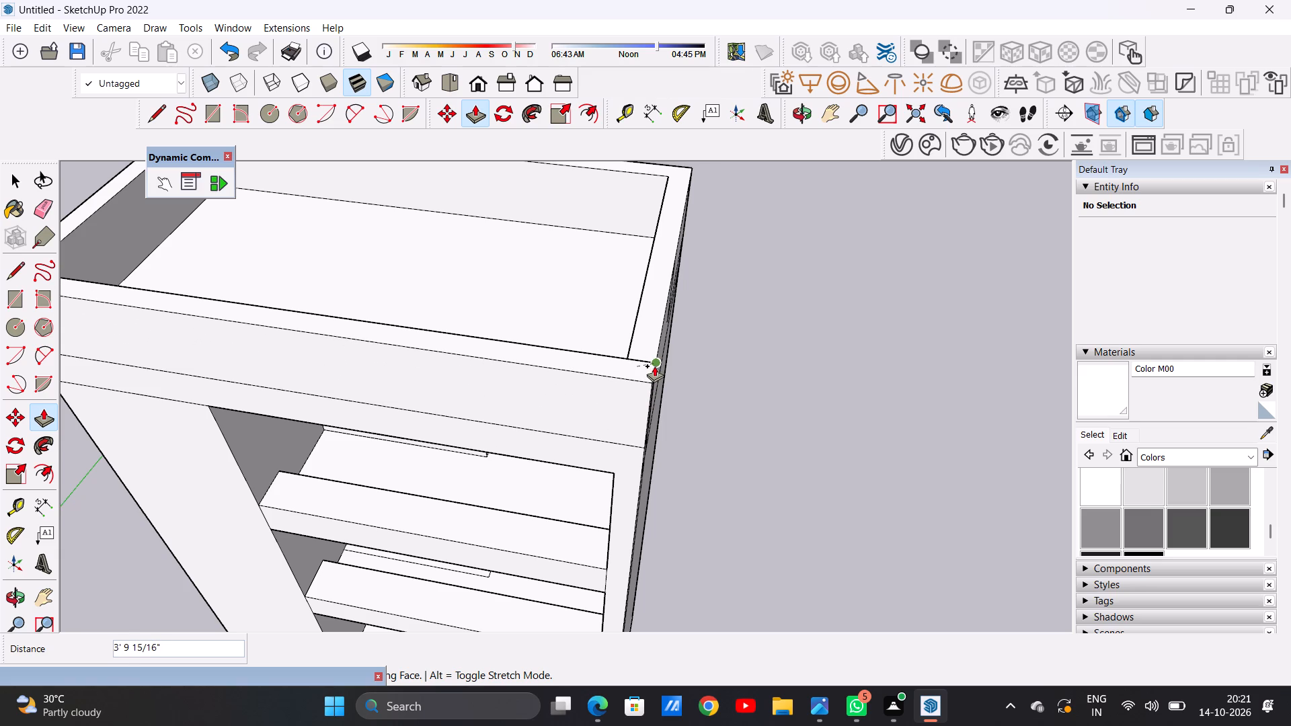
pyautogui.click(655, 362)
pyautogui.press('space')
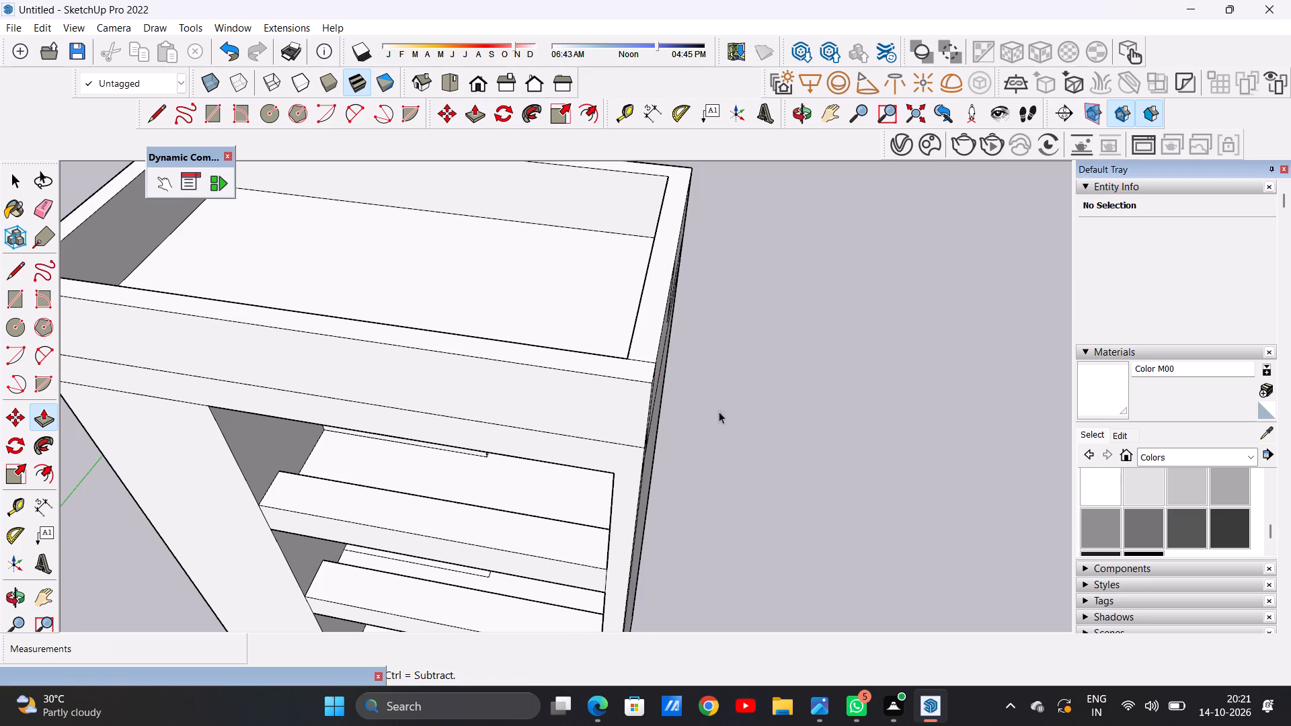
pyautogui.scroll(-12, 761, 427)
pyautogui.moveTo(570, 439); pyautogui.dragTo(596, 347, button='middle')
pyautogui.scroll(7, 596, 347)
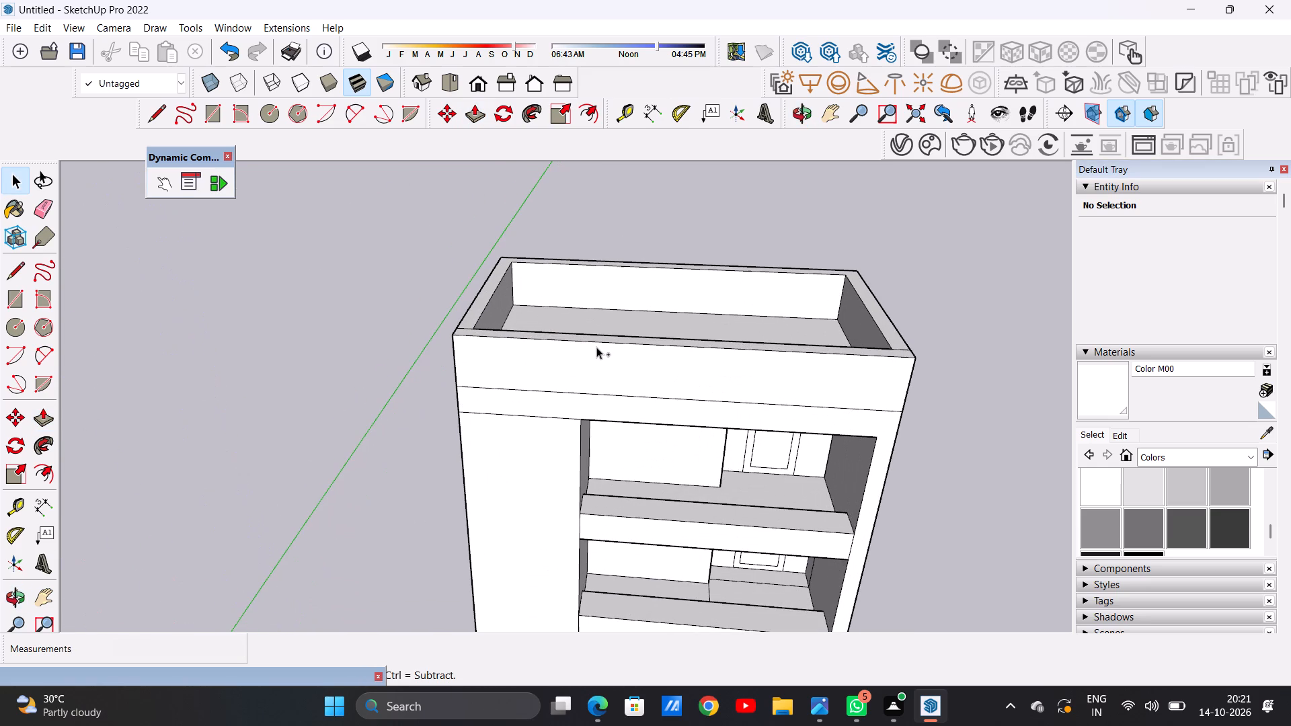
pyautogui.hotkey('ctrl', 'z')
# Push/Pull the roof border's front strip up slightly to form a low front parapet, well below the side parapets.
pyautogui.moveTo(597, 349); pyautogui.dragTo(604, 440, button='middle')
pyautogui.scroll(1, 604, 440)
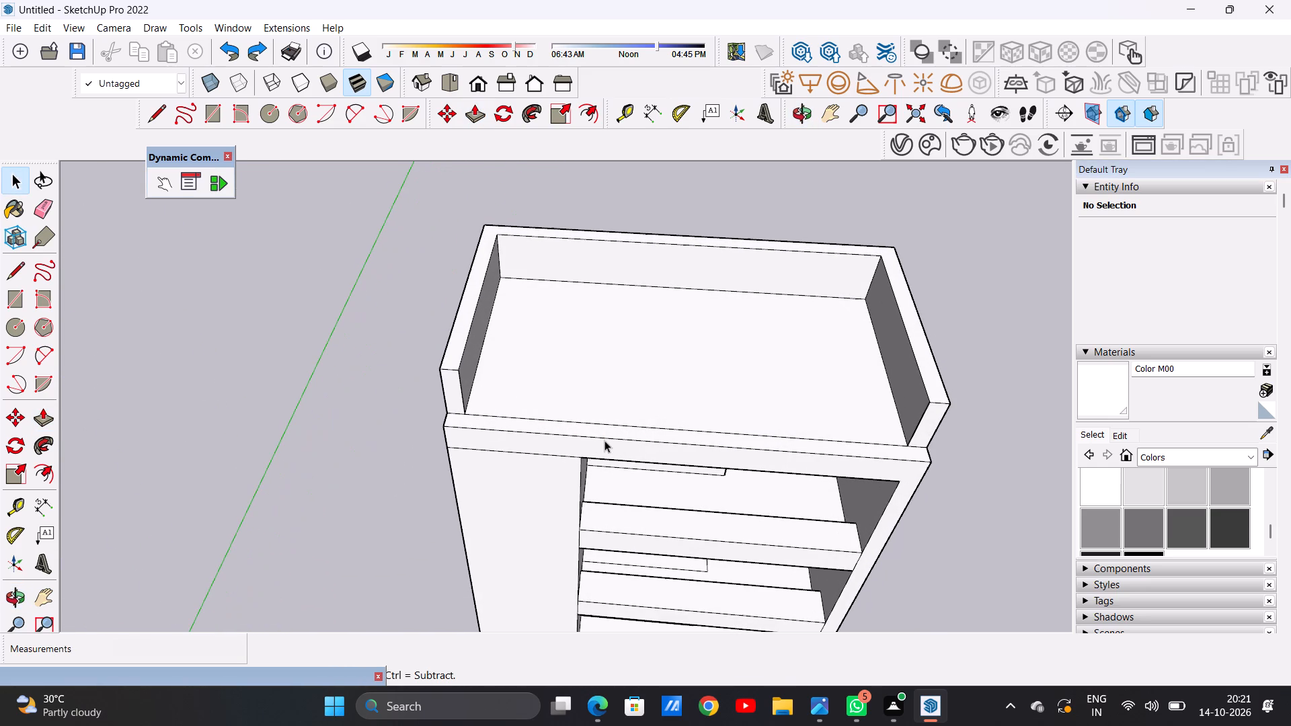
pyautogui.scroll(-4, 576, 401)
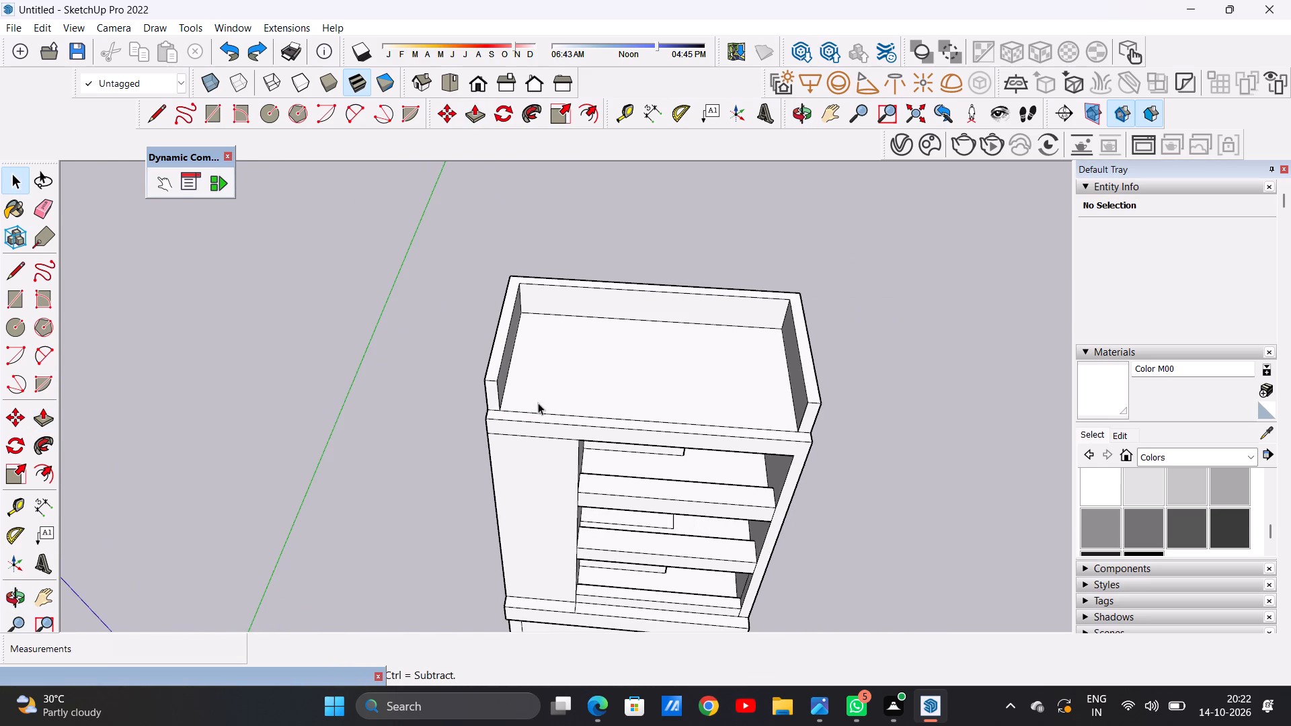
pyautogui.scroll(5, 602, 397)
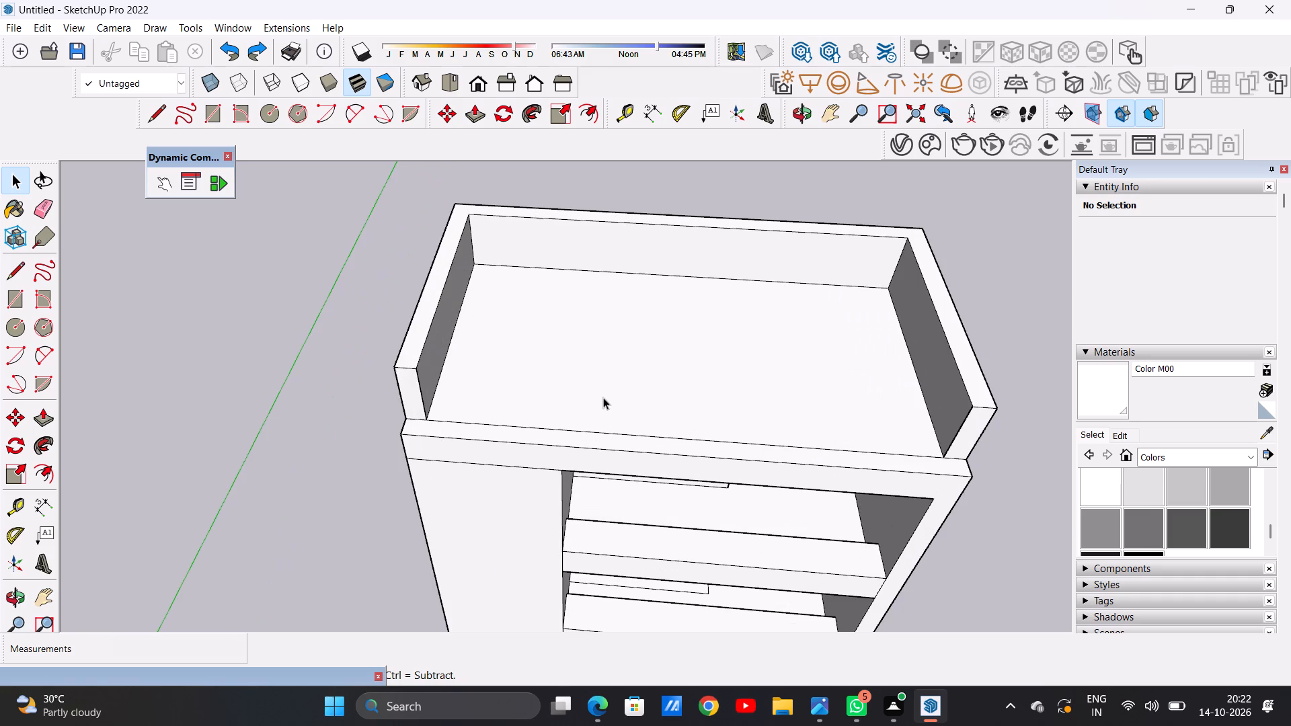
pyautogui.scroll(-2, 603, 391)
pyautogui.moveTo(688, 405); pyautogui.dragTo(672, 381, button='middle')
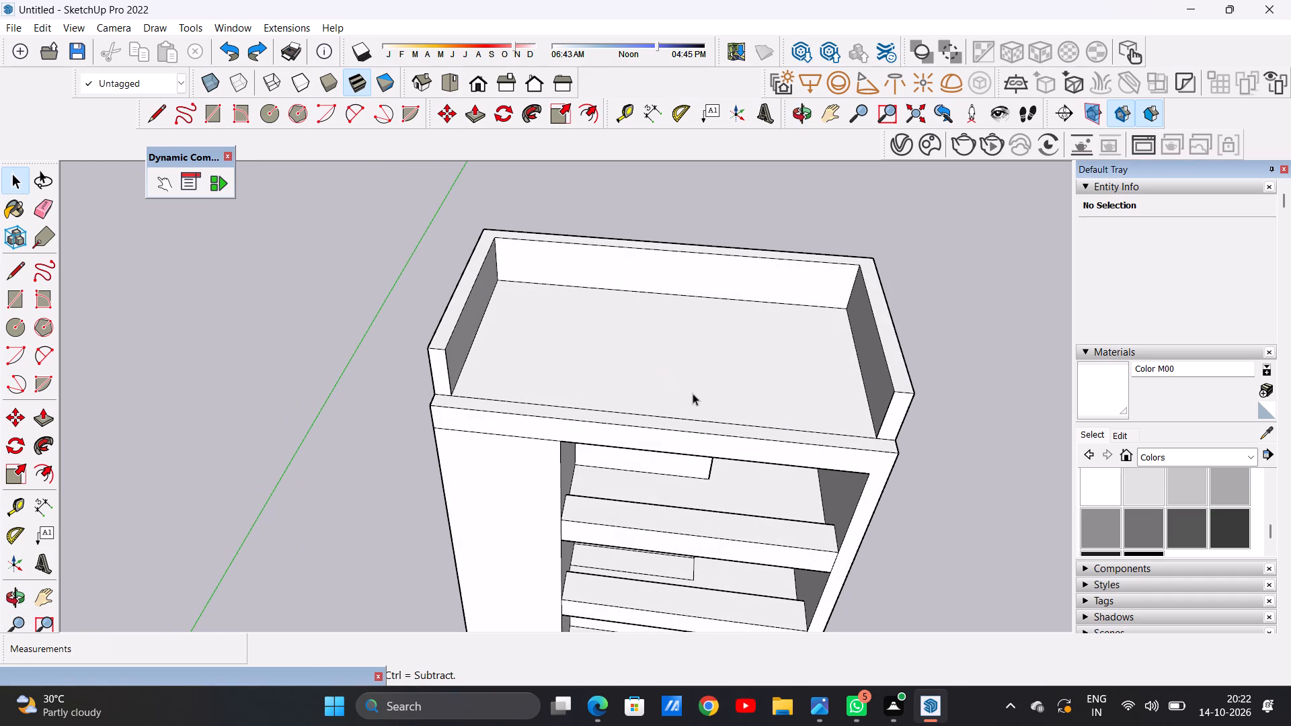
pyautogui.scroll(1, 842, 442)
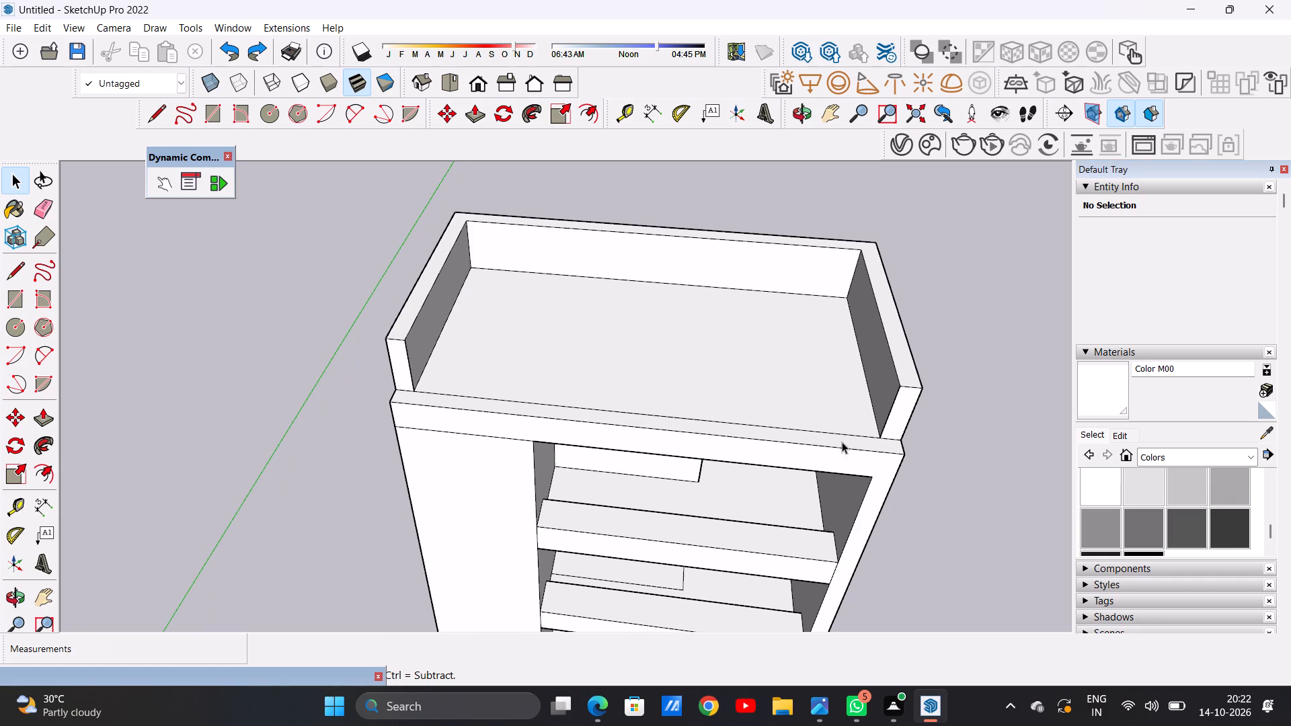
pyautogui.press('l')
pyautogui.press('space')
pyautogui.write('P')
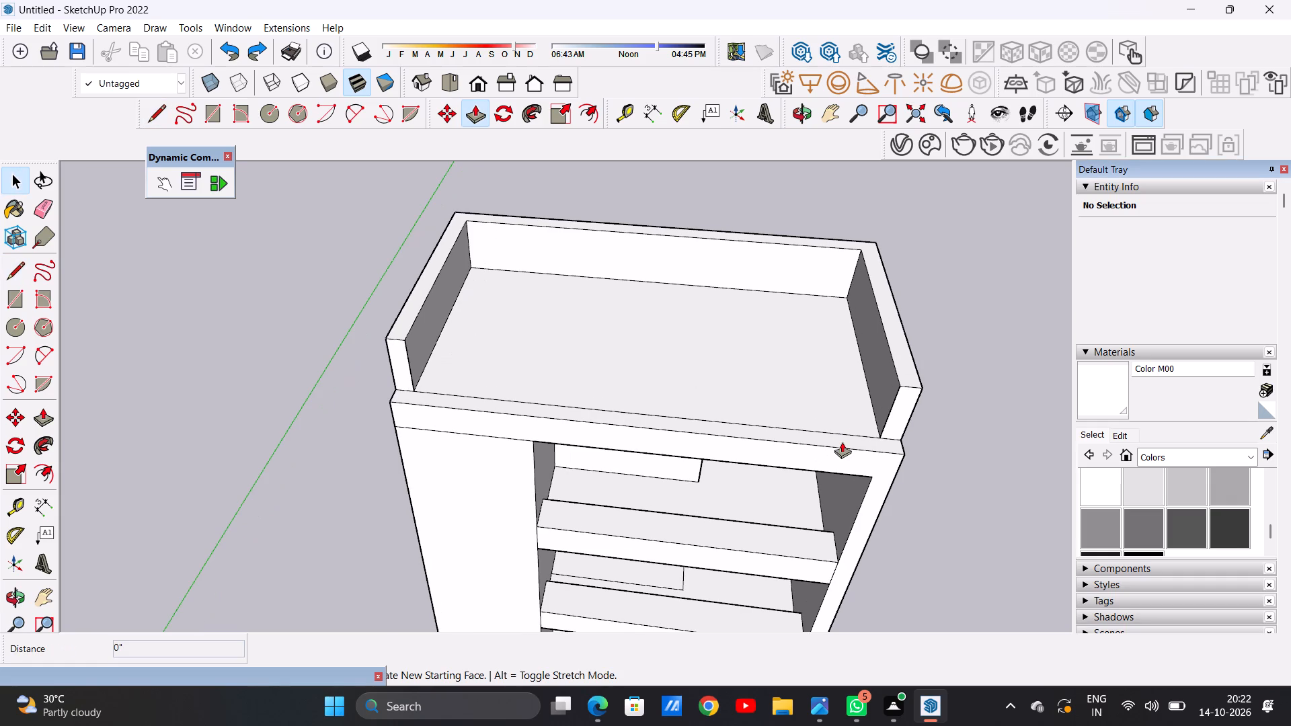
pyautogui.click(896, 443)
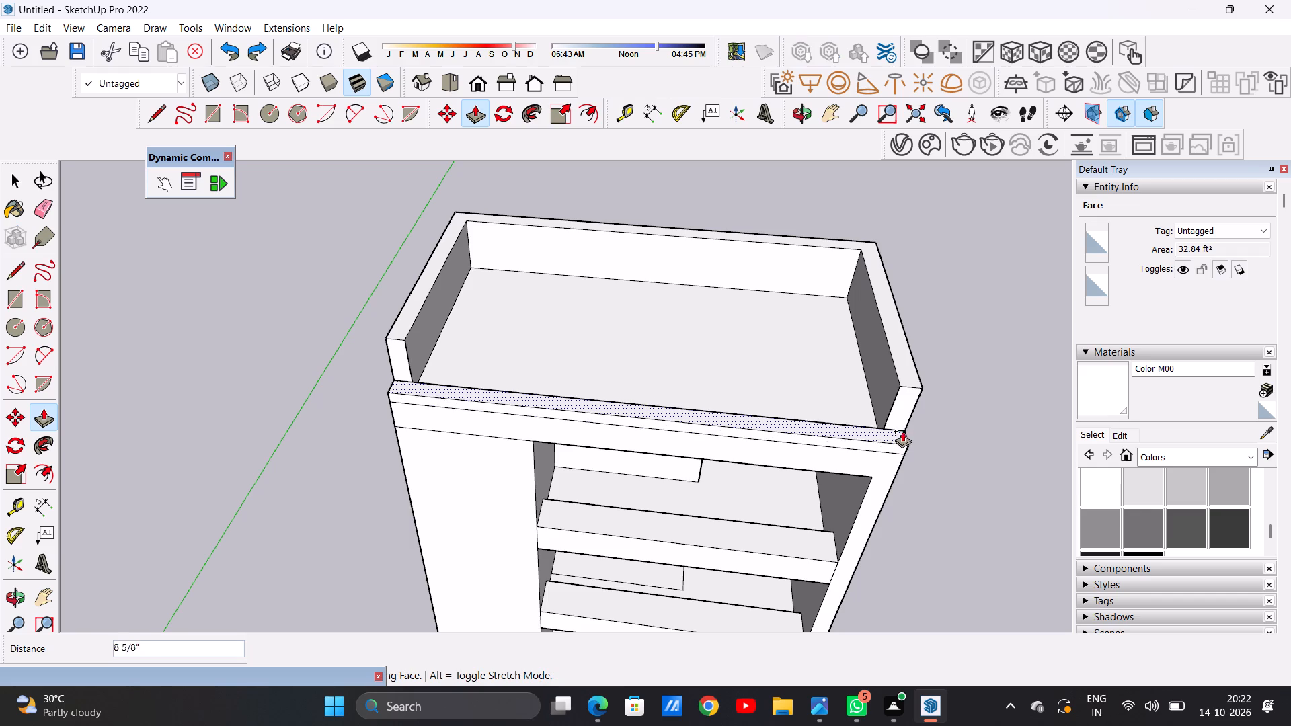
pyautogui.click(904, 427)
pyautogui.press('space')
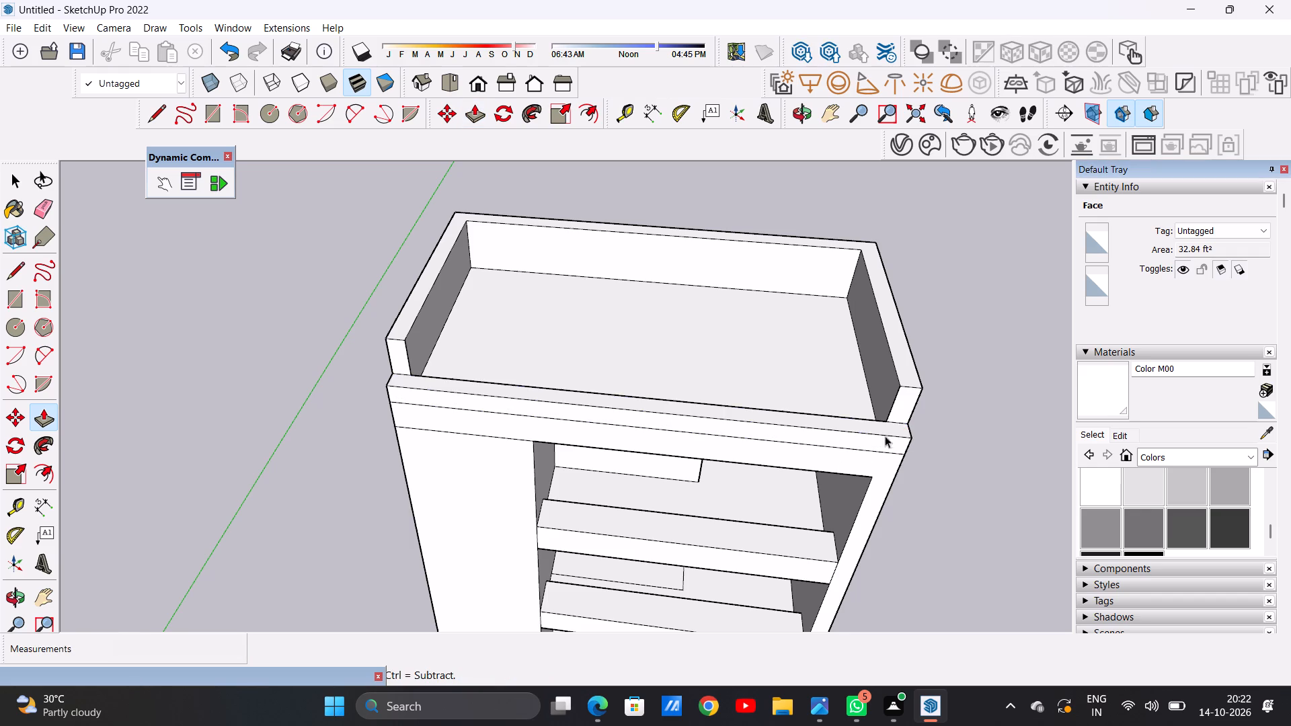
# Examine the low front parapet and where it meets the side parapets at both front corners.
pyautogui.scroll(-4, 830, 469)
pyautogui.moveTo(820, 484); pyautogui.dragTo(808, 378, button='middle')
pyautogui.scroll(3, 808, 378)
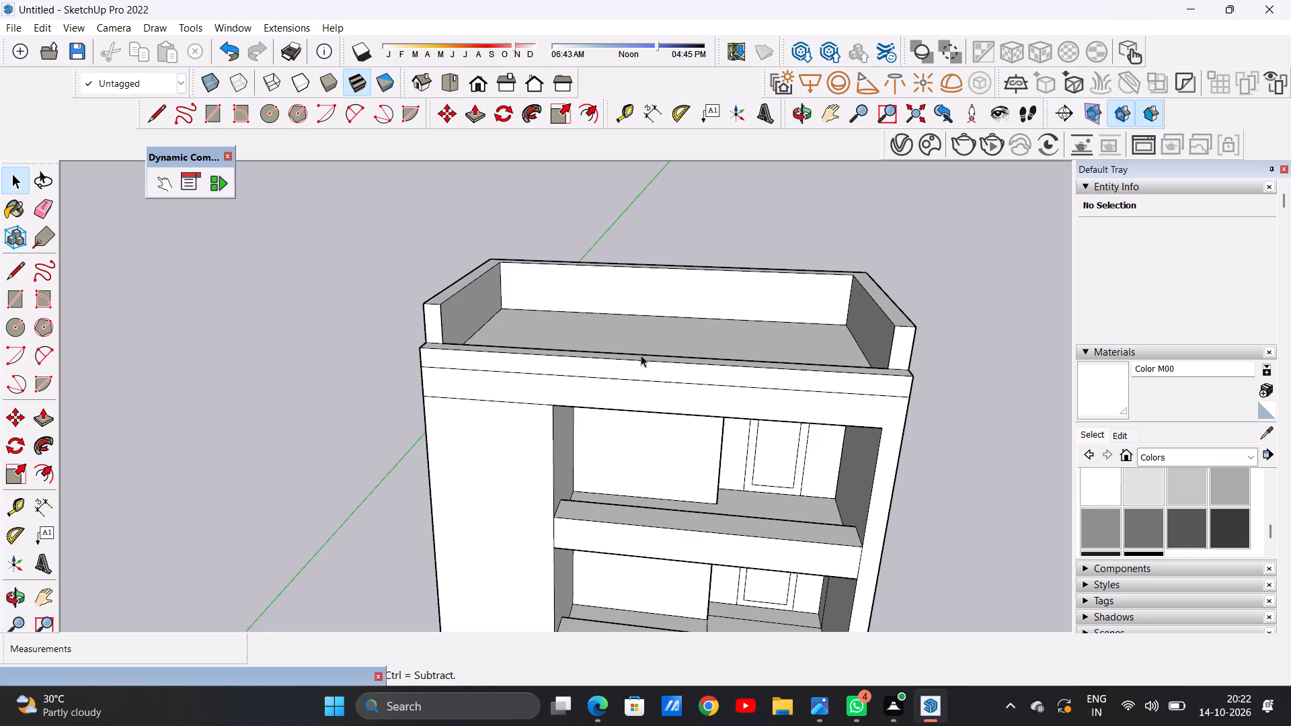
pyautogui.scroll(-20, 641, 355)
pyautogui.scroll(-11, 641, 355)
pyautogui.moveTo(571, 343); pyautogui.dragTo(610, 403, button='middle')
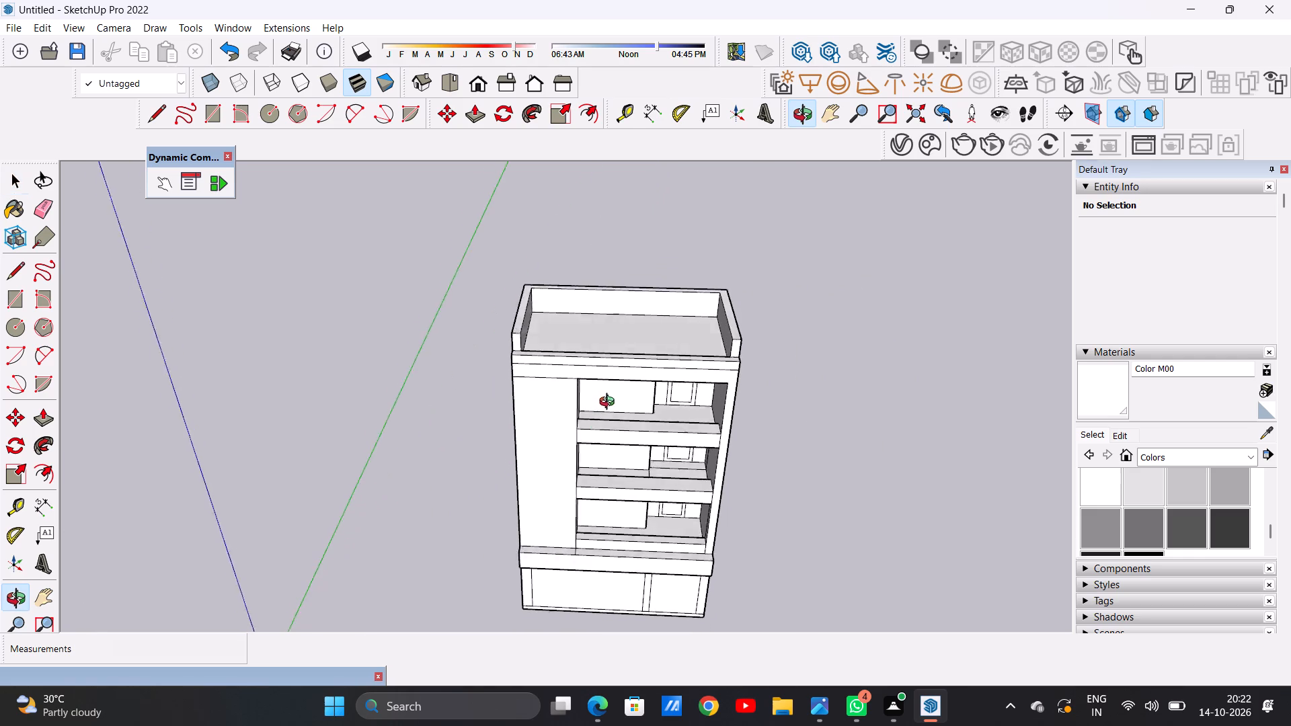
pyautogui.moveTo(610, 403); pyautogui.dragTo(615, 438, button='middle')
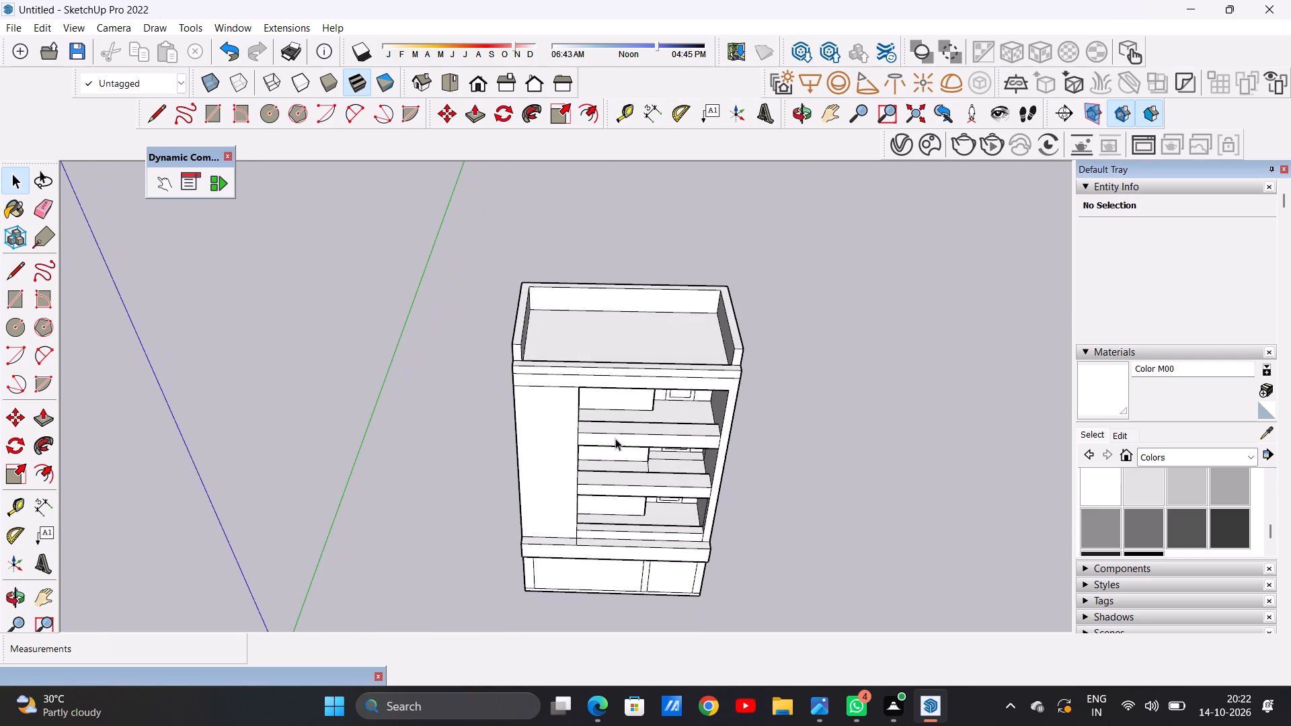
pyautogui.scroll(2, 729, 367)
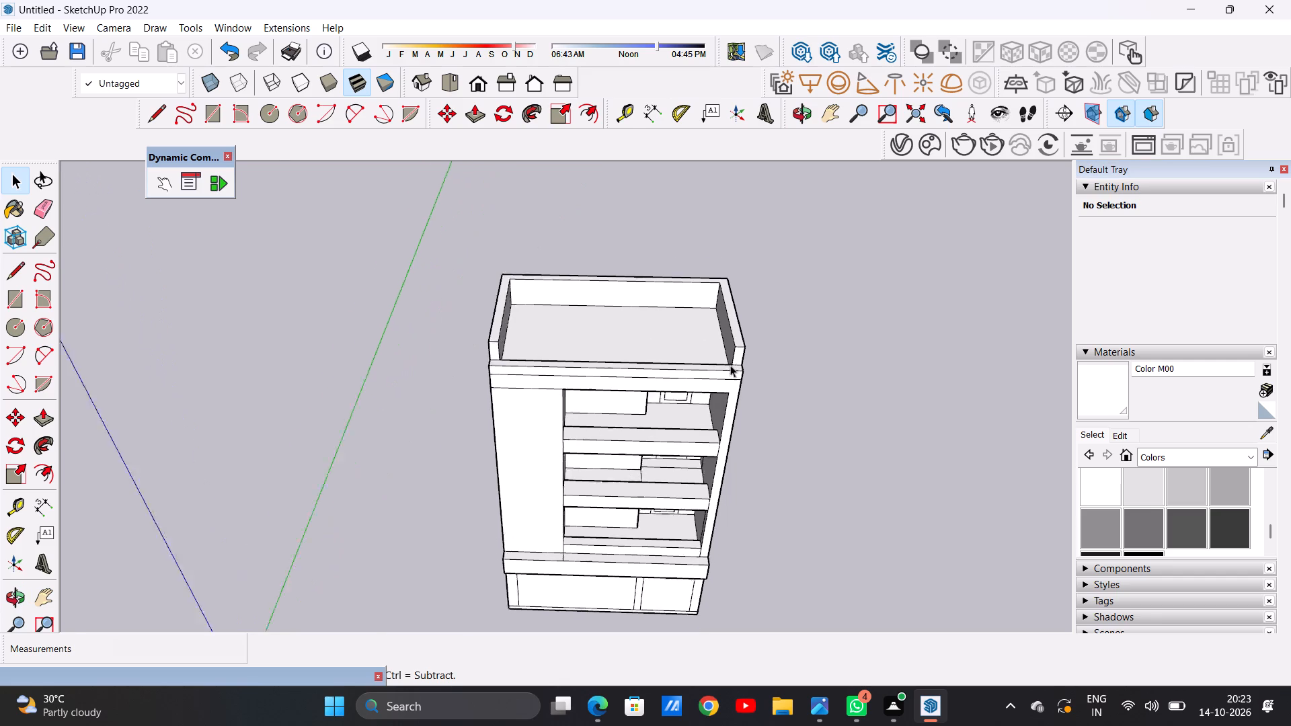
pyautogui.scroll(6, 730, 365)
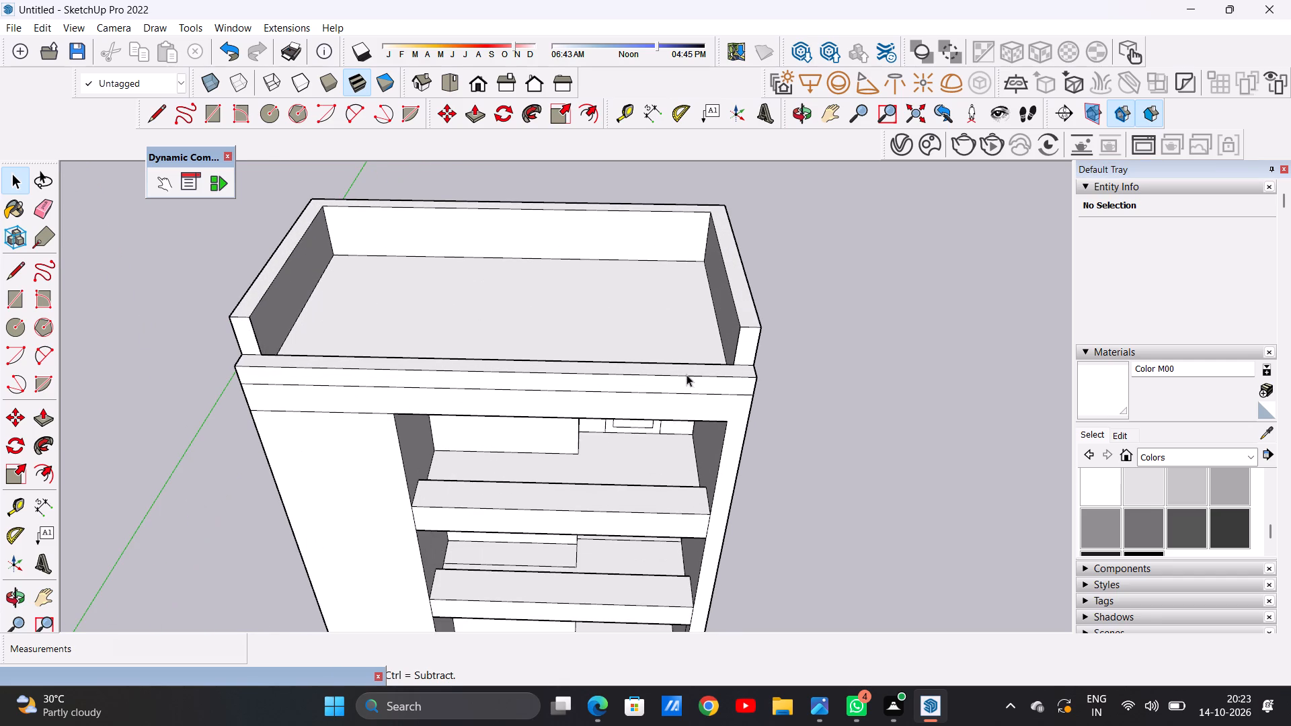
pyautogui.scroll(-4, 665, 374)
pyautogui.moveTo(671, 369); pyautogui.dragTo(662, 323, button='middle')
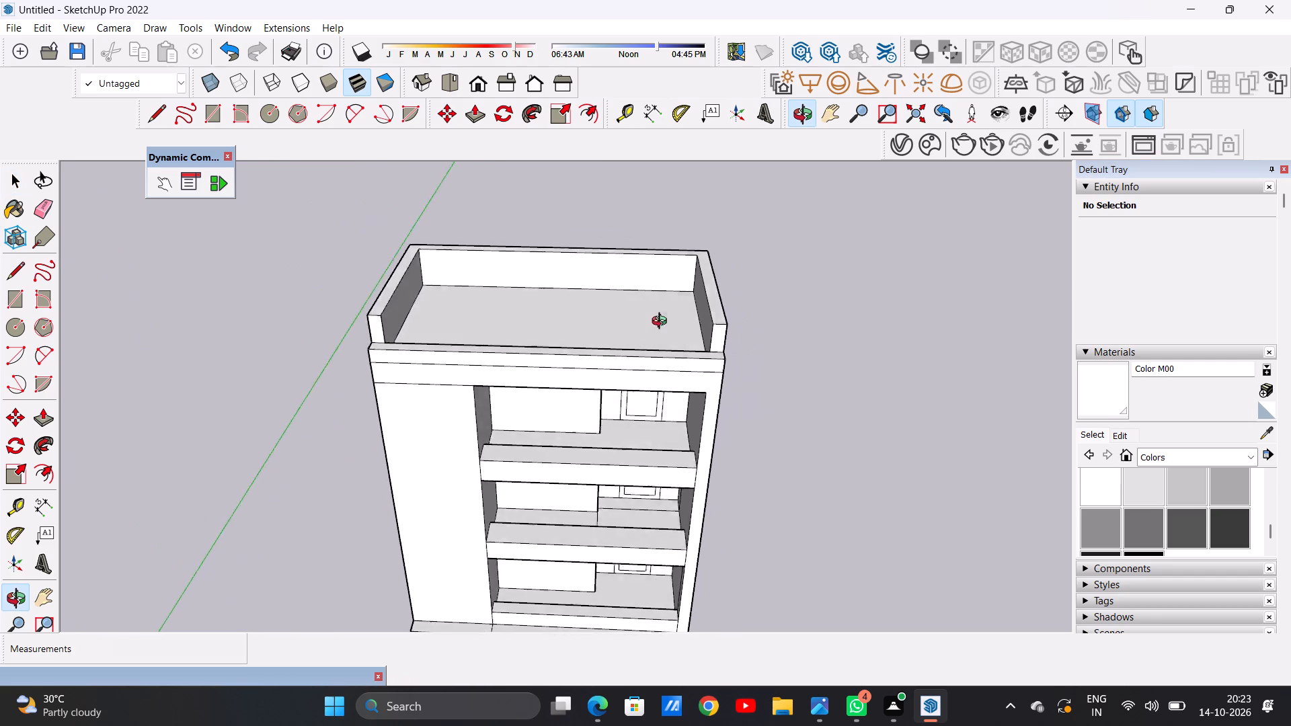
pyautogui.moveTo(662, 323); pyautogui.dragTo(728, 301, button='middle')
pyautogui.scroll(5, 441, 350)
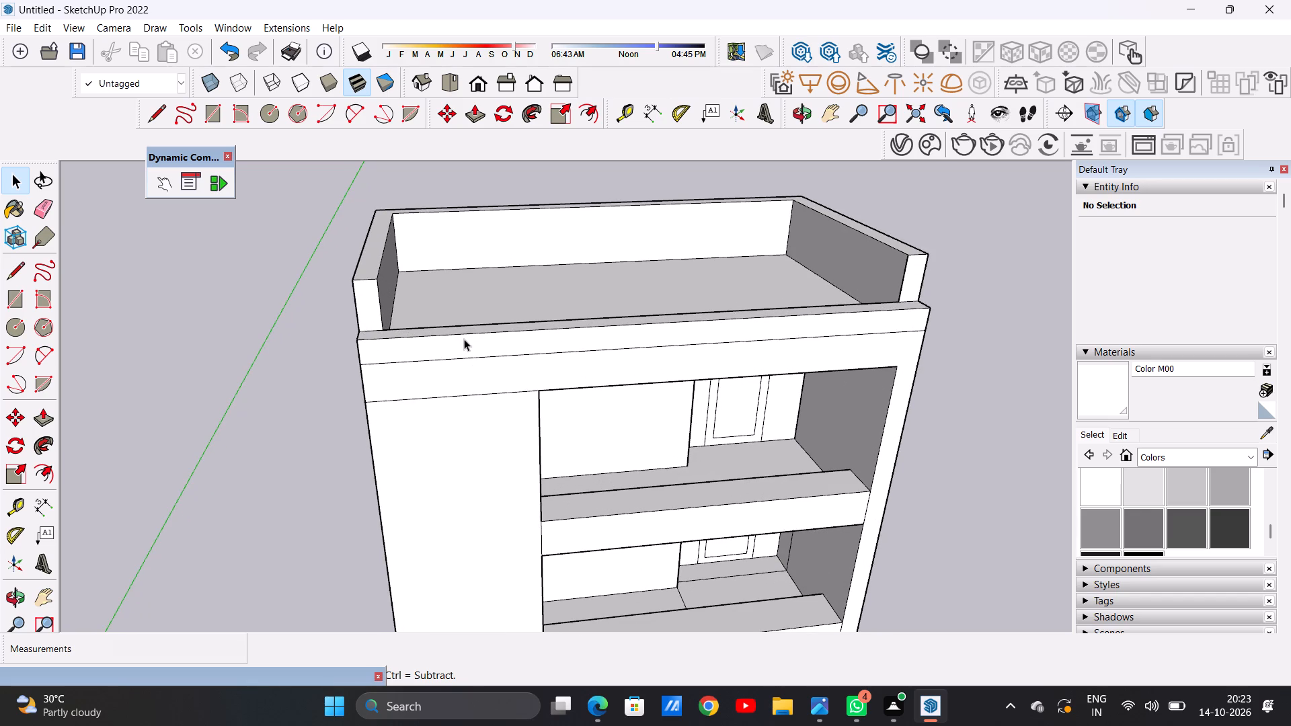
# Draw a line about 1' 1 7/16" long across the low front parapet's top at each side parapet's inner corner, out to the front edge.
pyautogui.press('l')
pyautogui.scroll(11, 383, 324)
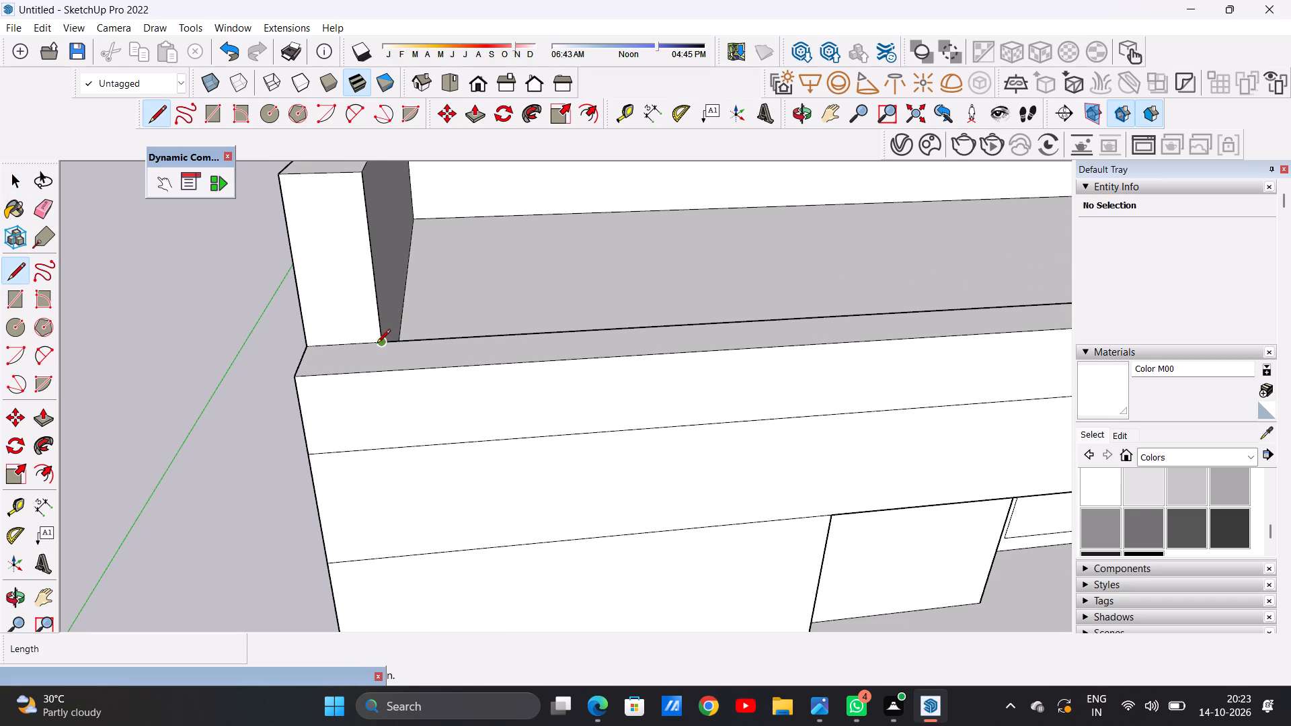
pyautogui.click(379, 341)
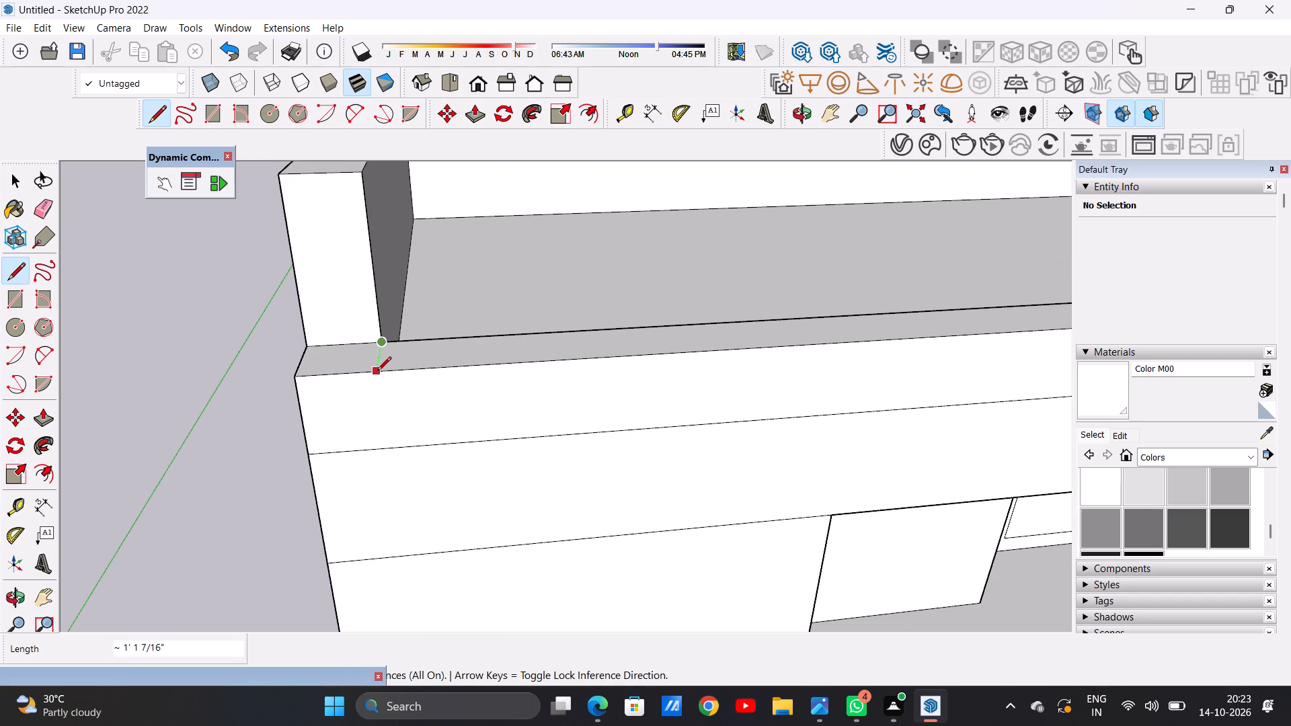
pyautogui.click(377, 372)
pyautogui.scroll(-15, 466, 345)
pyautogui.scroll(13, 906, 307)
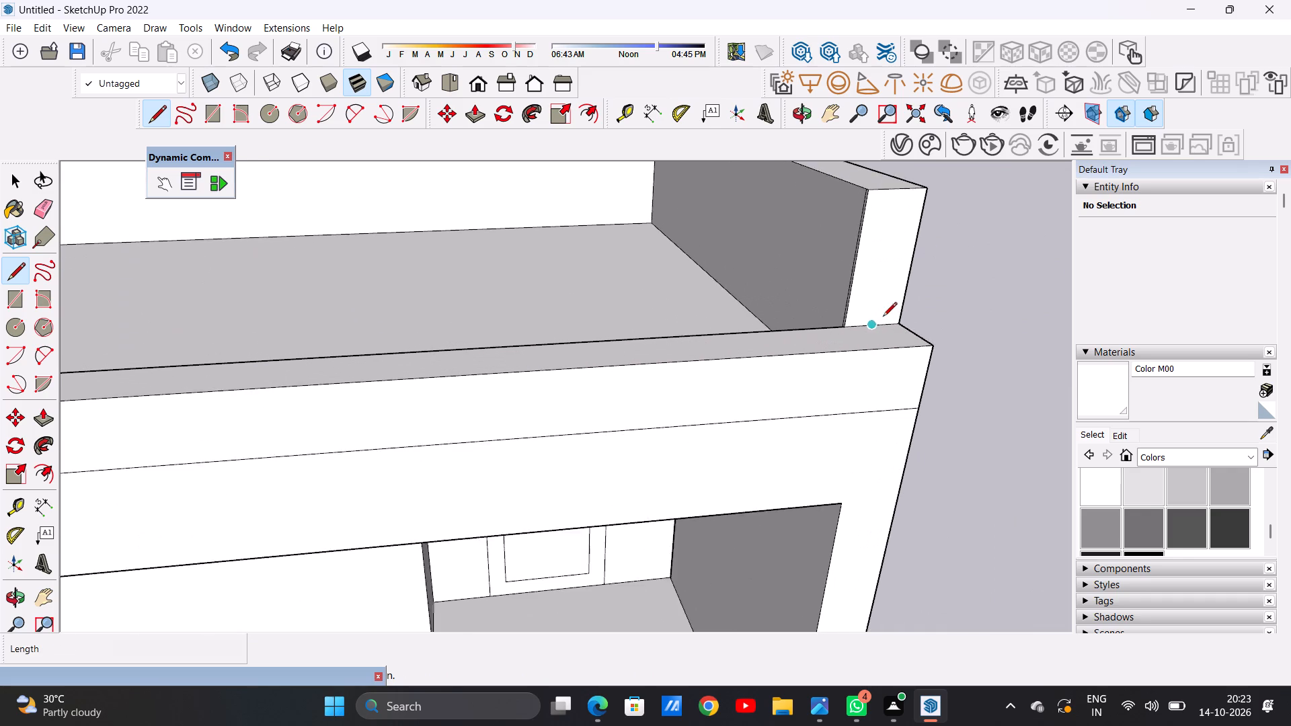
pyautogui.scroll(-1, 877, 322)
pyautogui.scroll(7, 877, 322)
pyautogui.click(826, 331)
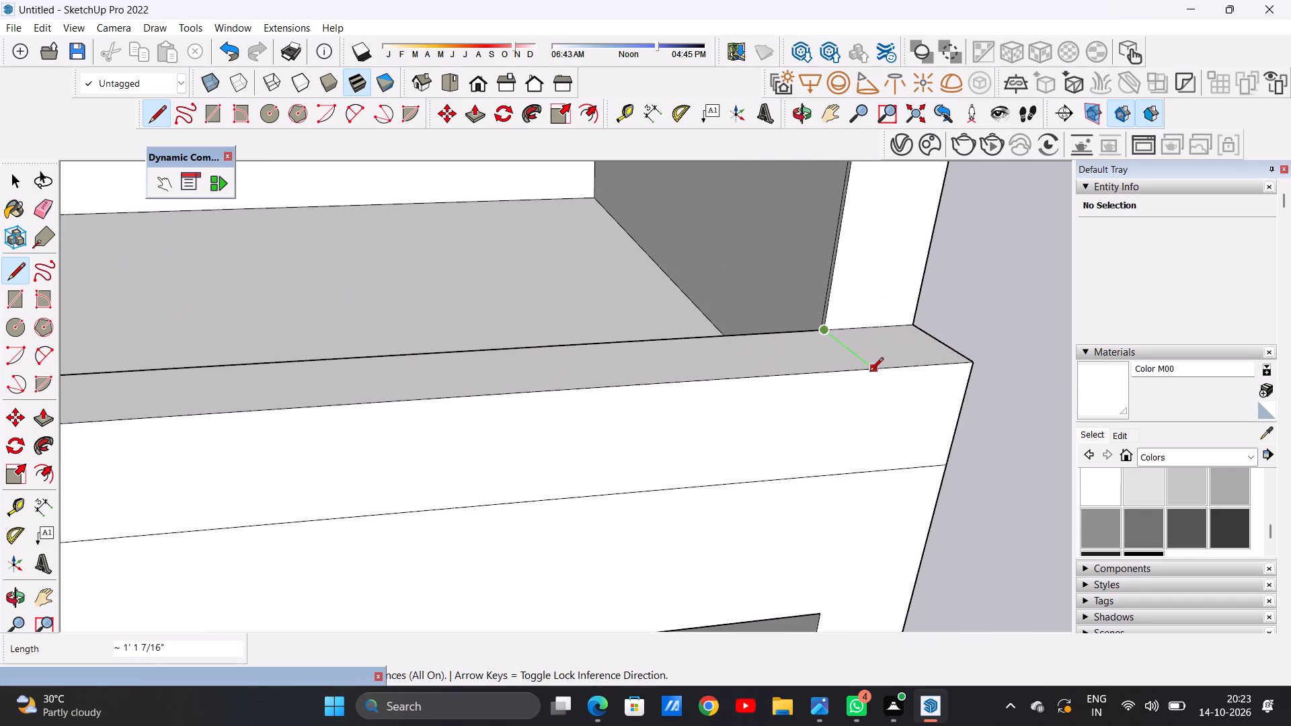
pyautogui.click(870, 372)
pyautogui.press('space')
pyautogui.scroll(-17, 701, 390)
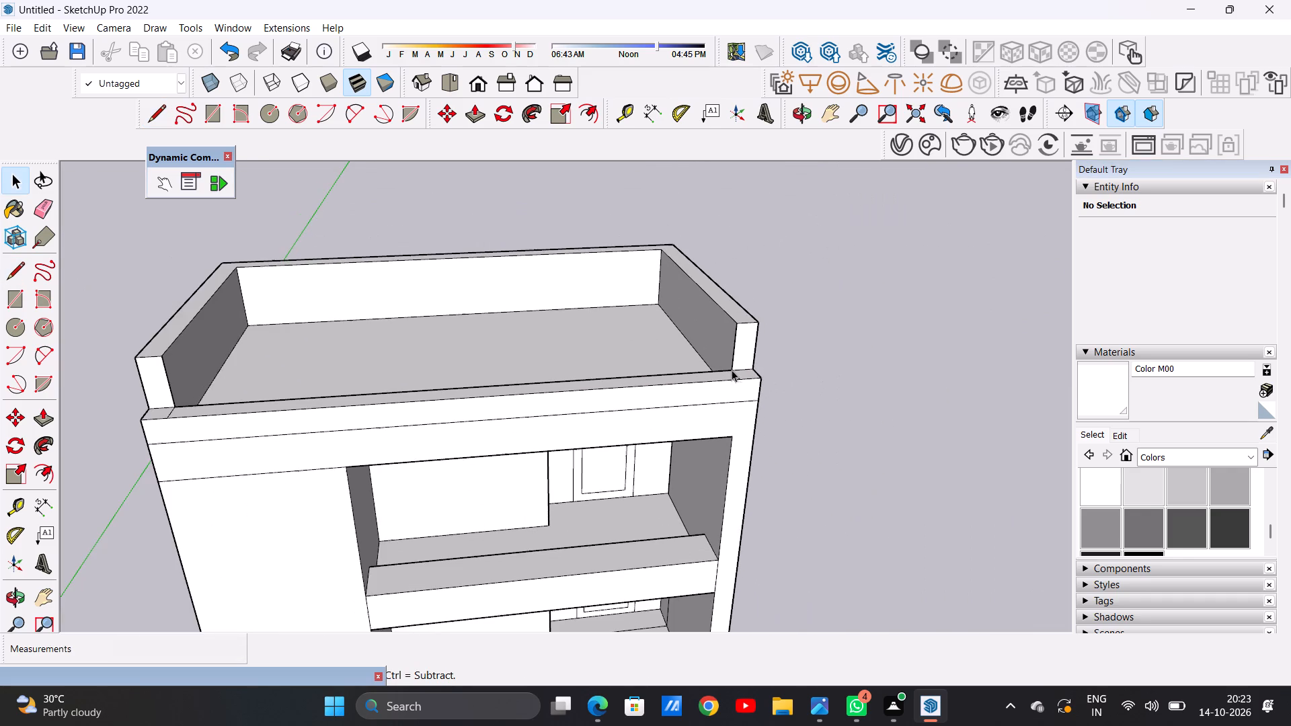
pyautogui.moveTo(798, 366); pyautogui.dragTo(672, 366, button='middle')
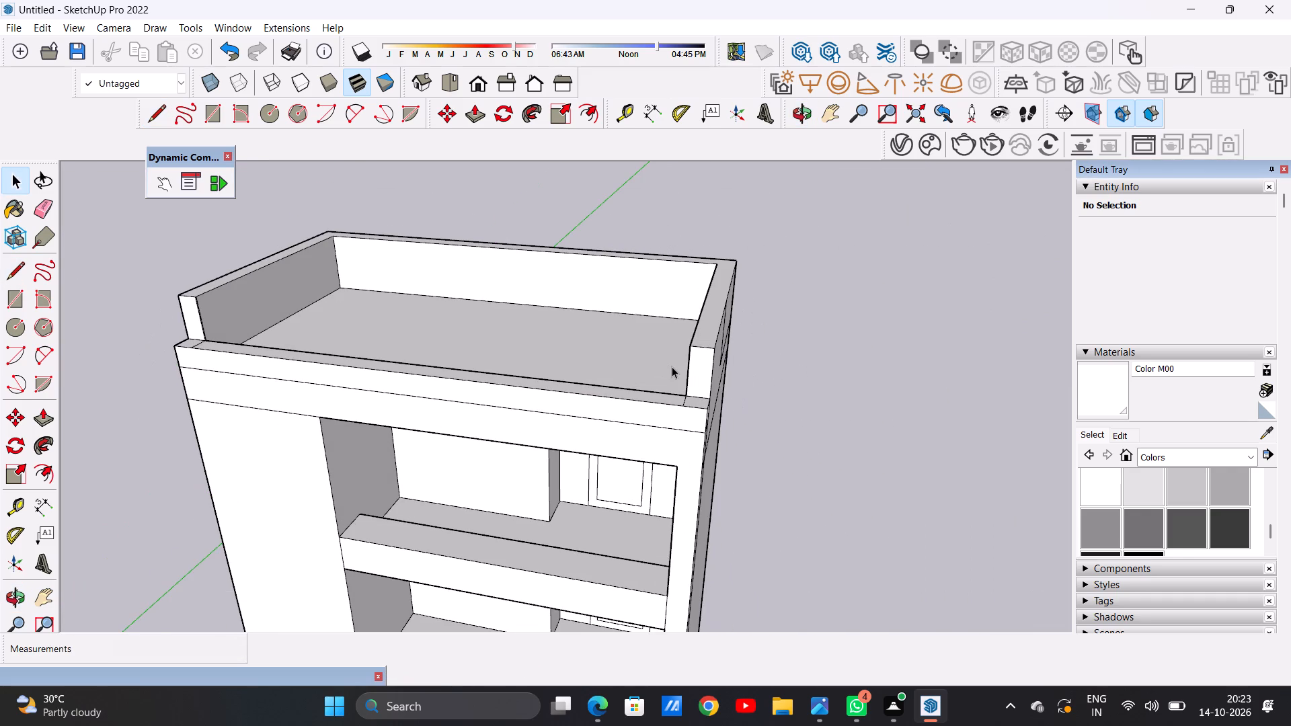
# Push/Pull the small top face at the front parapet's right corner up 2' 6 13/16", level with the side parapet.
pyautogui.press('p')
pyautogui.scroll(5, 695, 382)
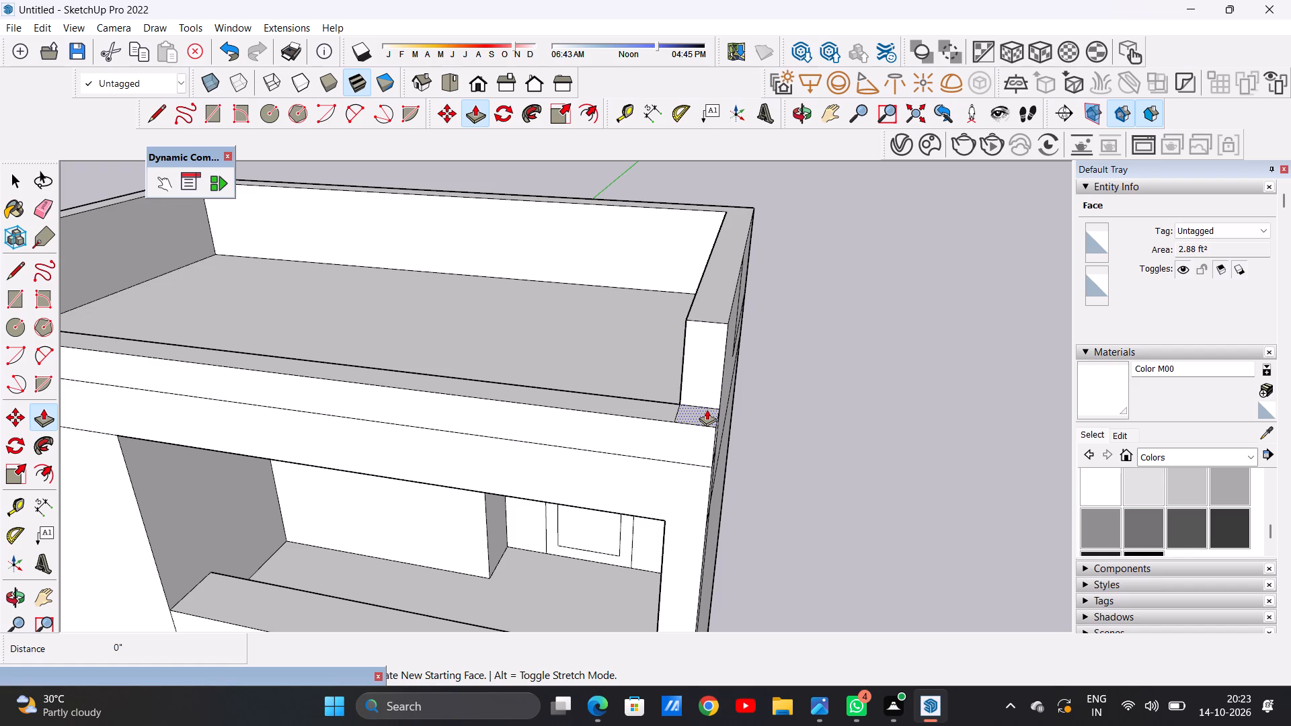
pyautogui.click(707, 409)
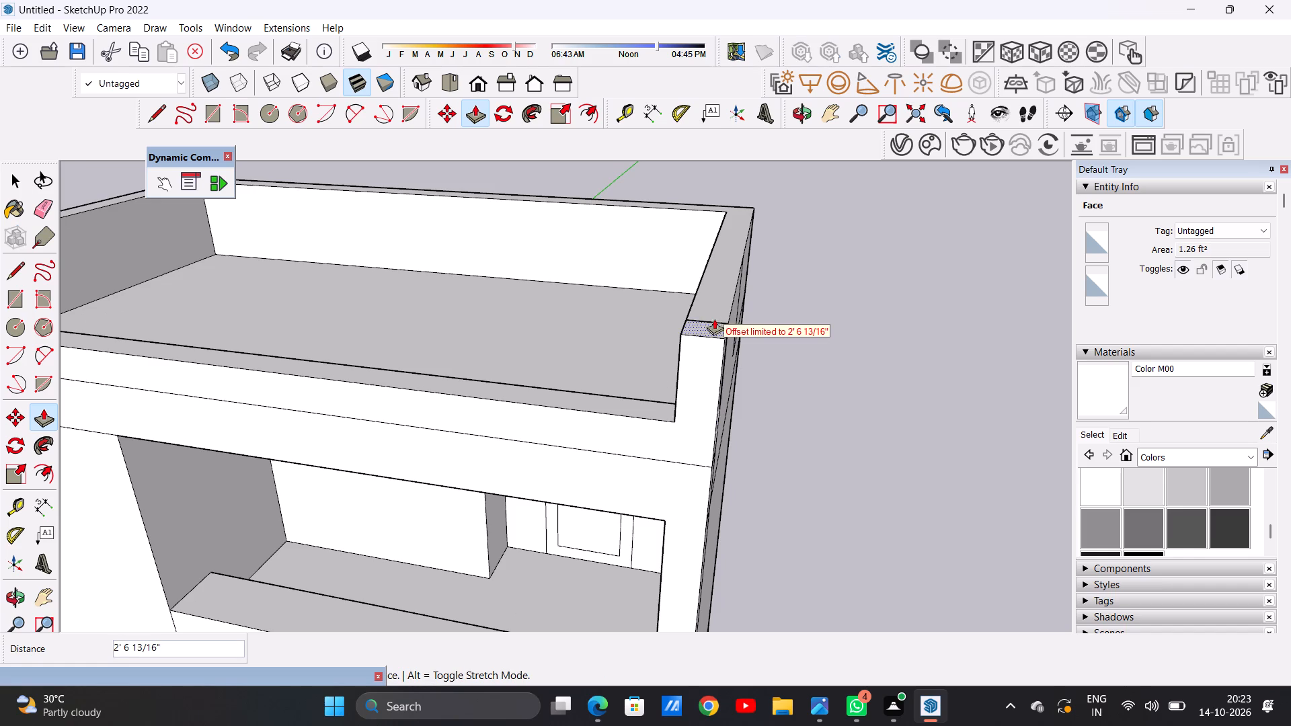
pyautogui.scroll(-6, 714, 319)
pyautogui.click(721, 314)
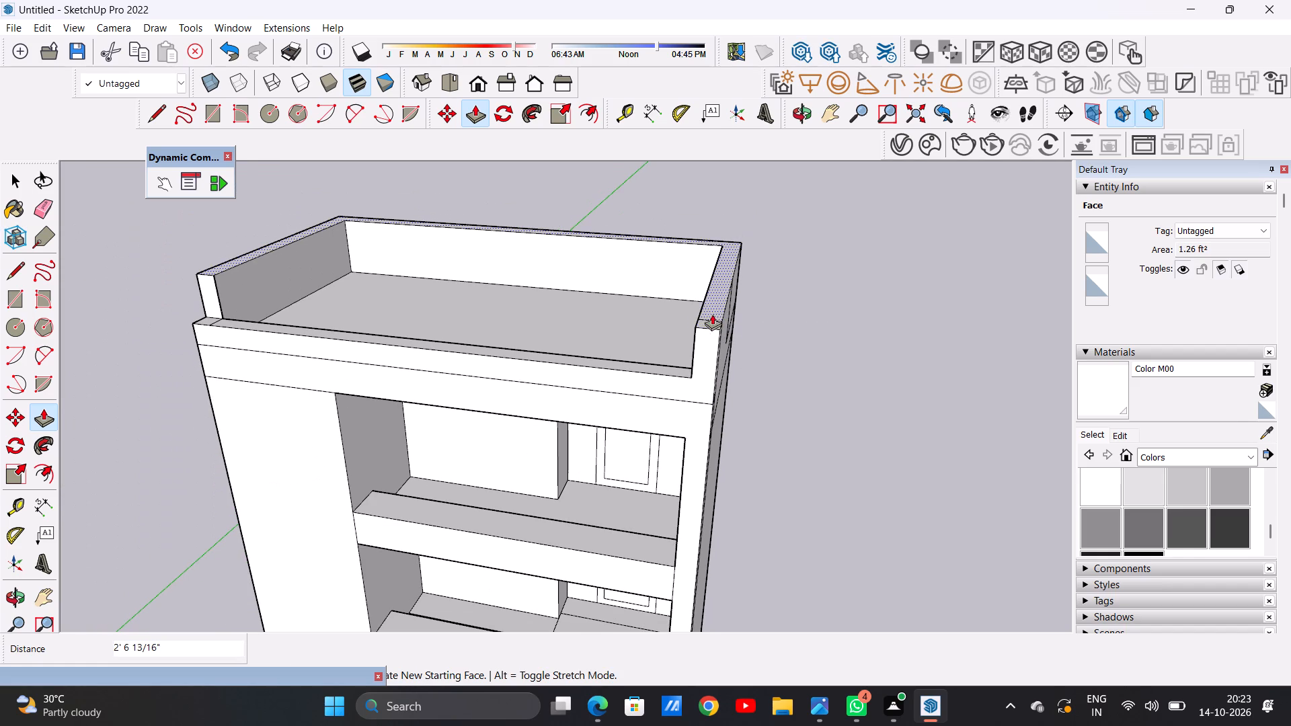
# Push/Pull the right front corner block's top up another 5' 5 11/16" to form a tall post above the parapet.
pyautogui.scroll(6, 710, 317)
pyautogui.click(706, 332)
pyautogui.scroll(-5, 711, 272)
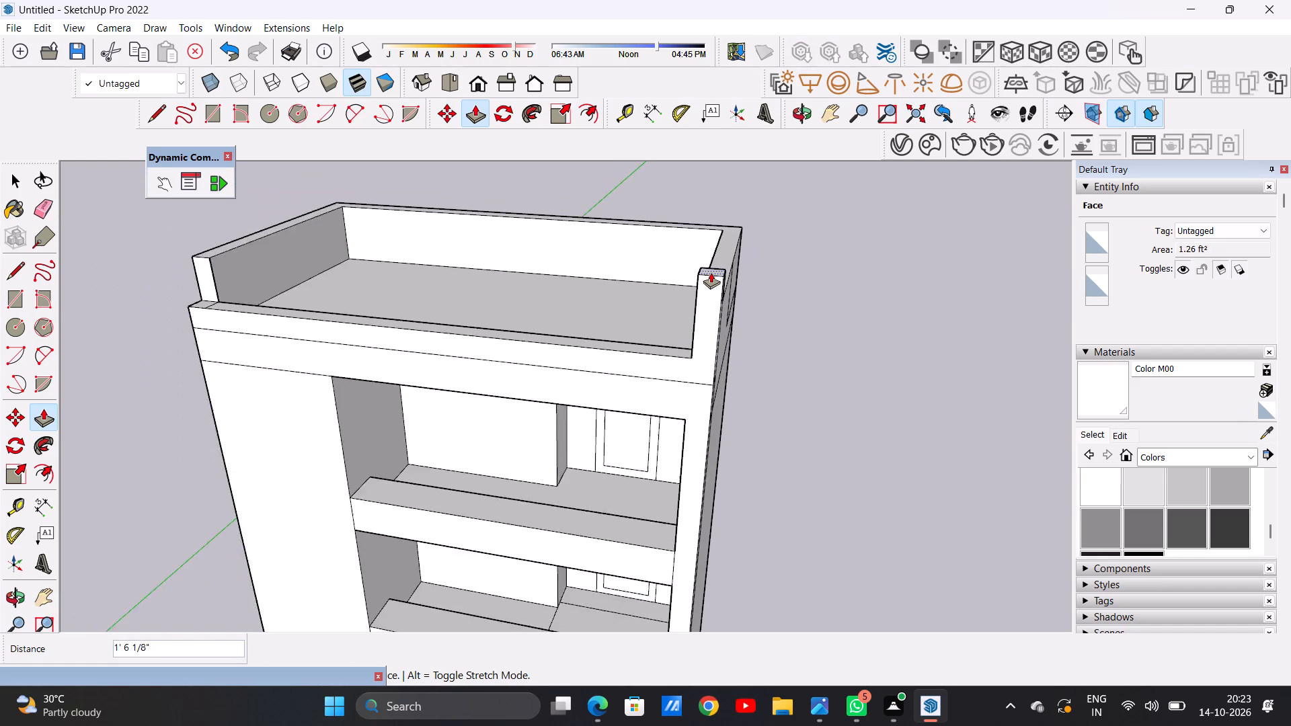
pyautogui.scroll(-8, 711, 272)
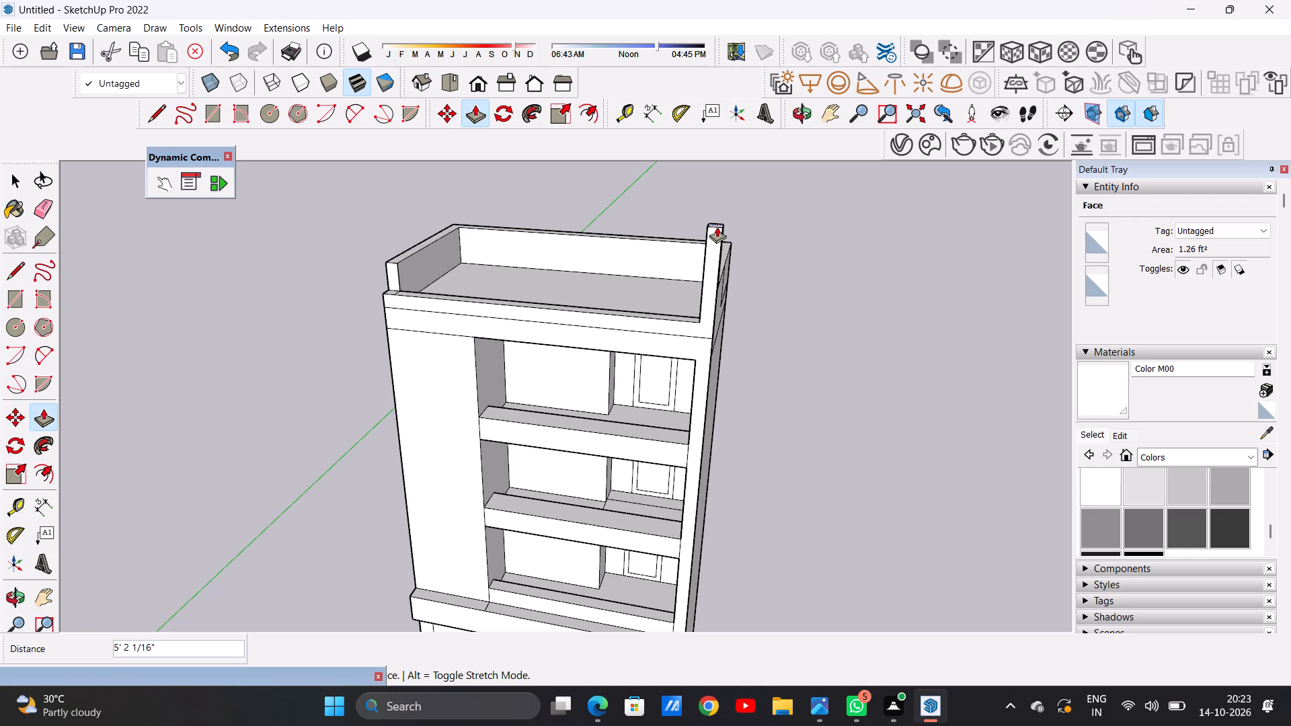
pyautogui.click(715, 222)
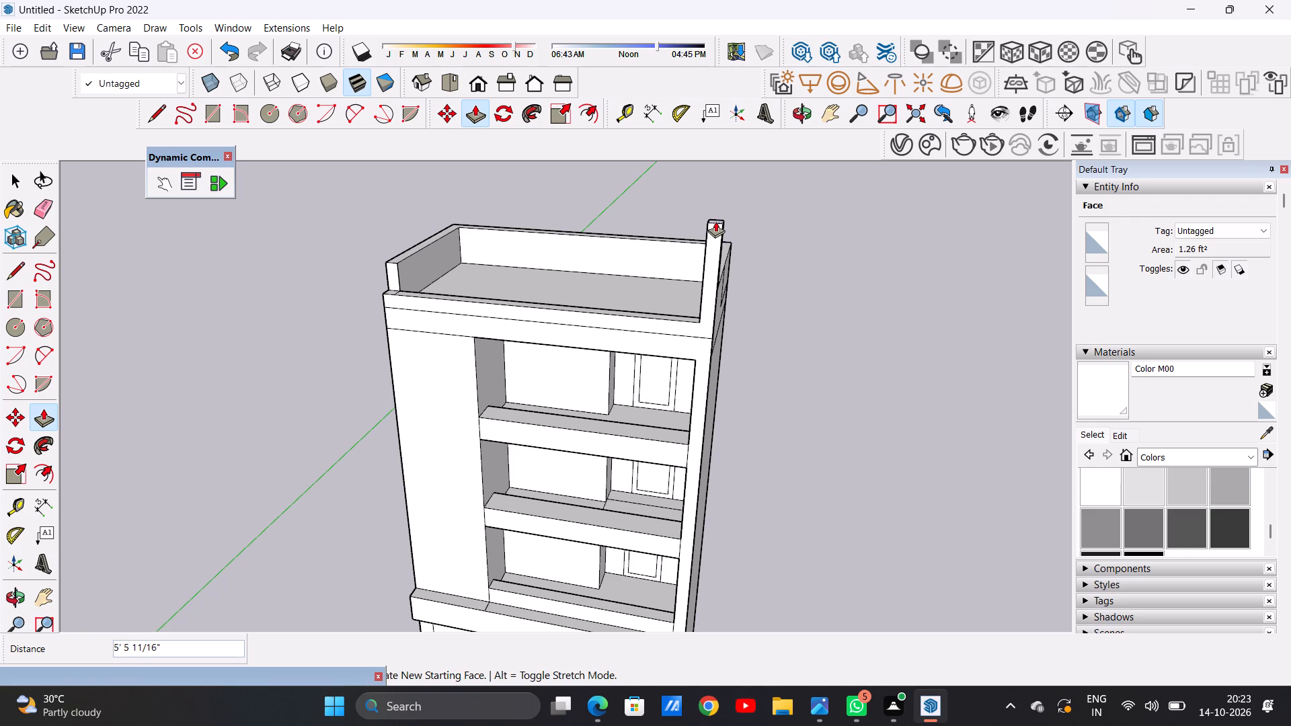
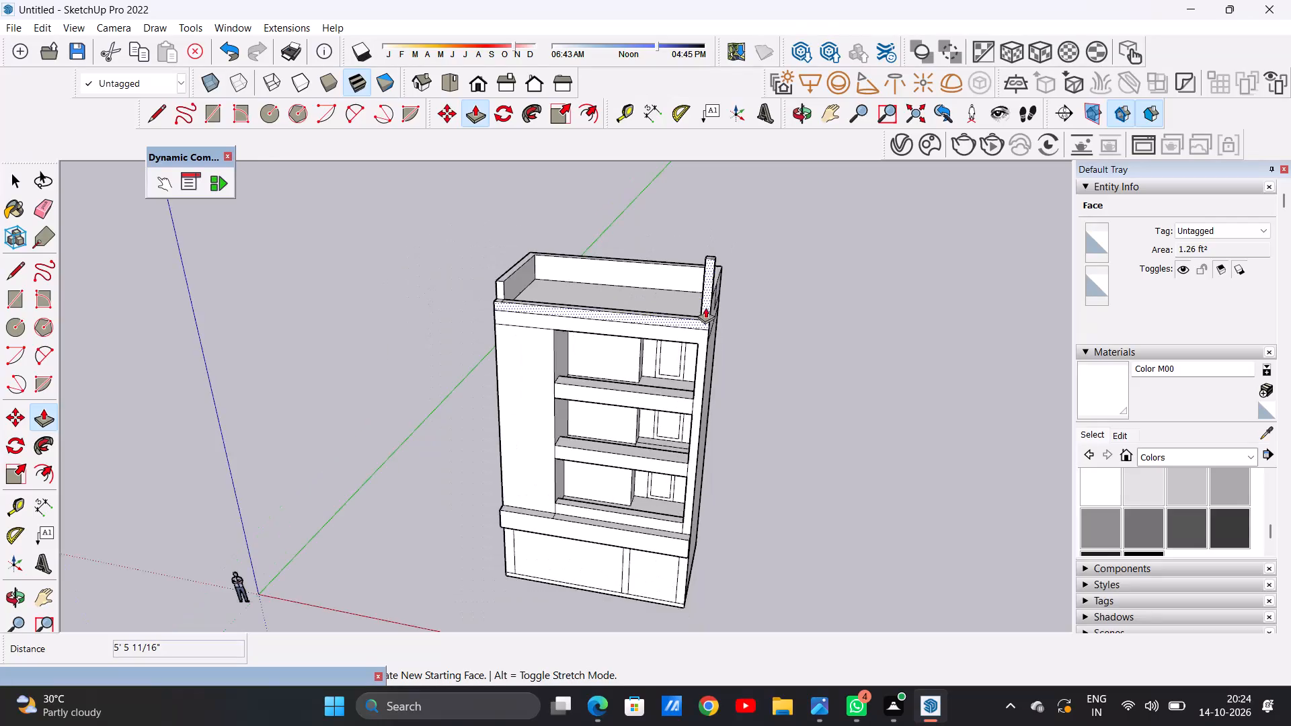
# Push/Pull the small top face at the front parapet's left corner up 2' 6 13/16", level with the side parapet.
pyautogui.scroll(8, 473, 312)
pyautogui.scroll(-1, 644, 272)
pyautogui.scroll(5, 644, 272)
pyautogui.moveTo(644, 280); pyautogui.dragTo(631, 375, button='middle')
pyautogui.scroll(8, 631, 375)
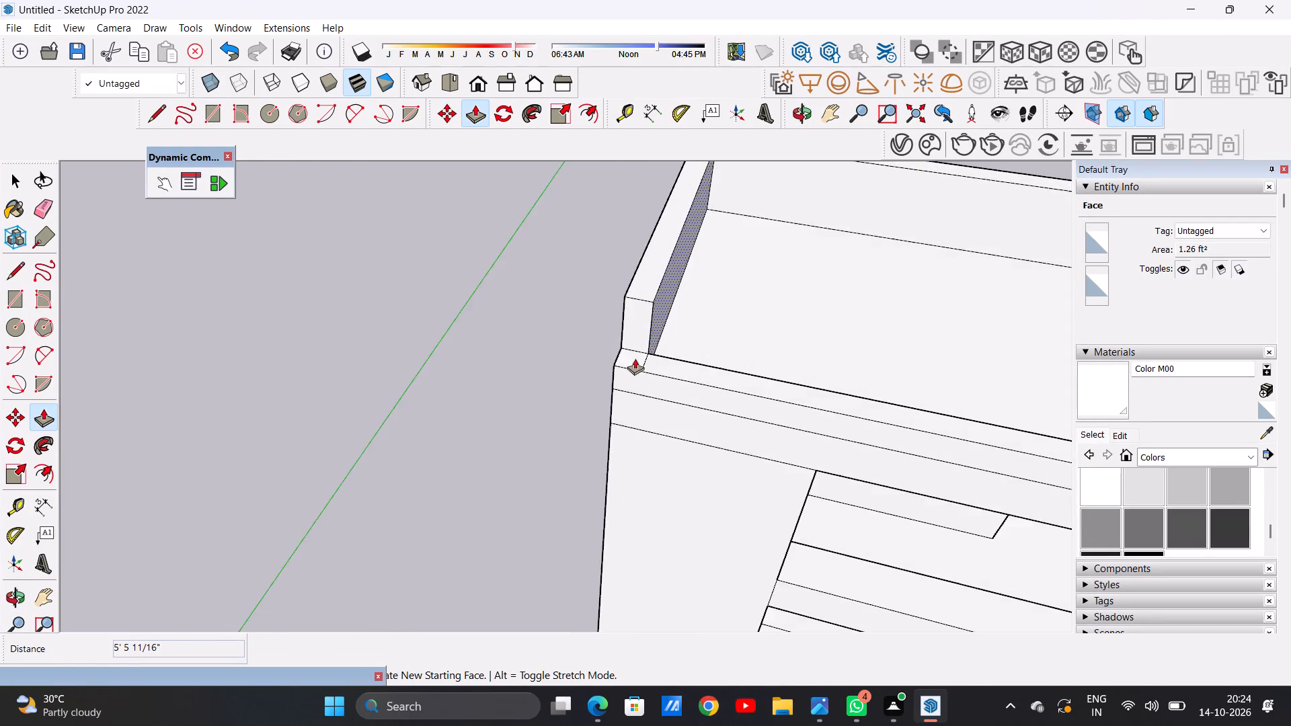
pyautogui.scroll(11, 635, 358)
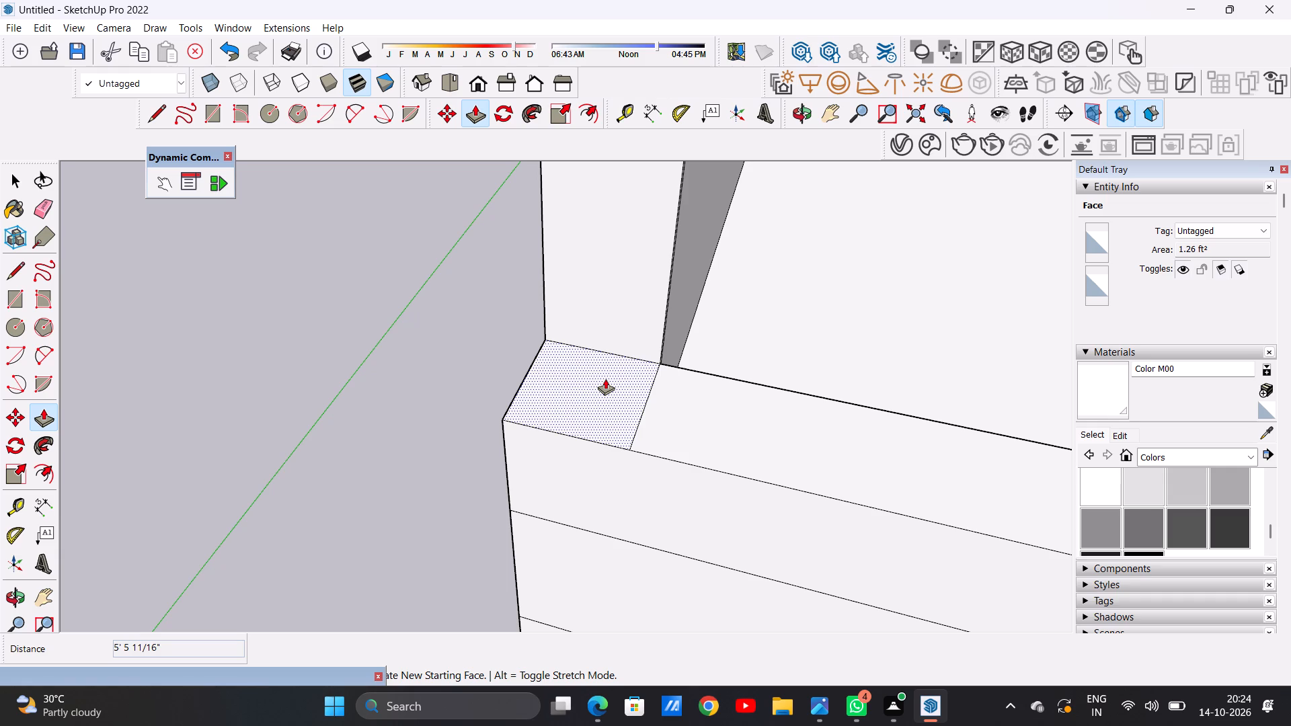
pyautogui.scroll(-14, 627, 369)
pyautogui.click(582, 396)
pyautogui.scroll(-8, 613, 313)
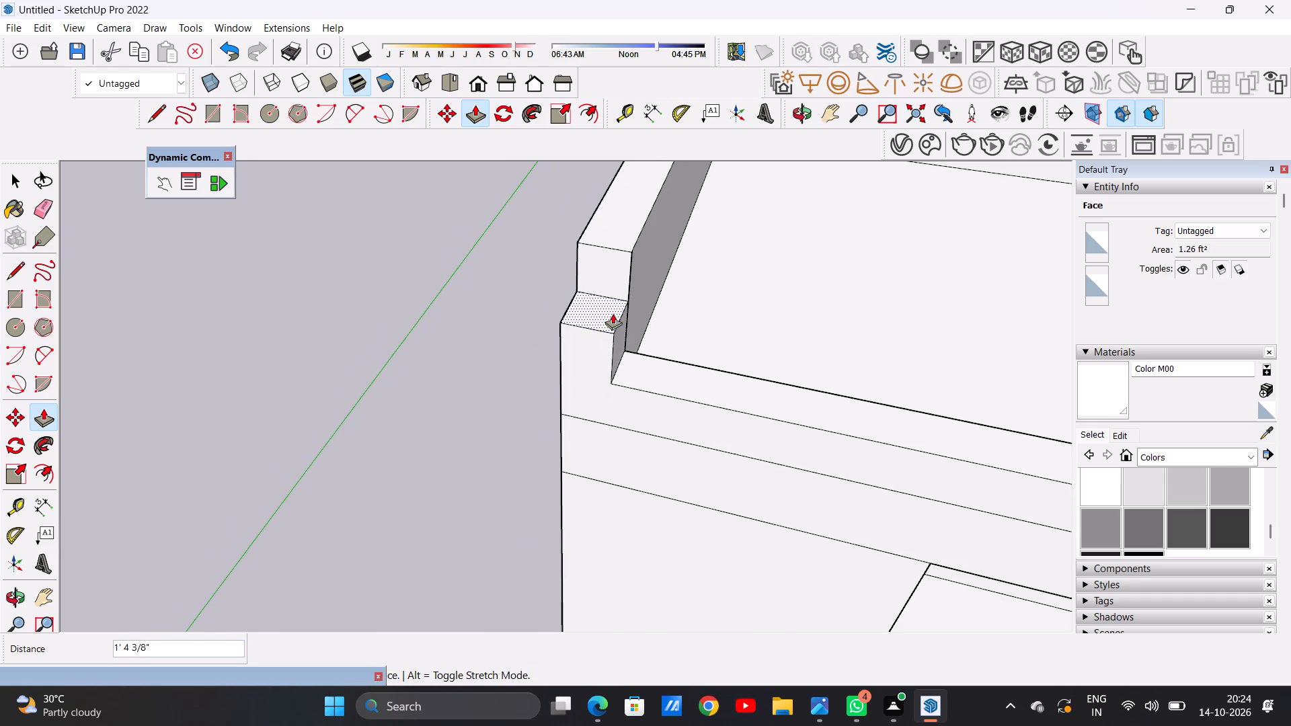
pyautogui.scroll(-1, 631, 264)
pyautogui.scroll(4, 631, 264)
pyautogui.scroll(-1, 628, 262)
pyautogui.scroll(4, 628, 261)
pyautogui.click(626, 256)
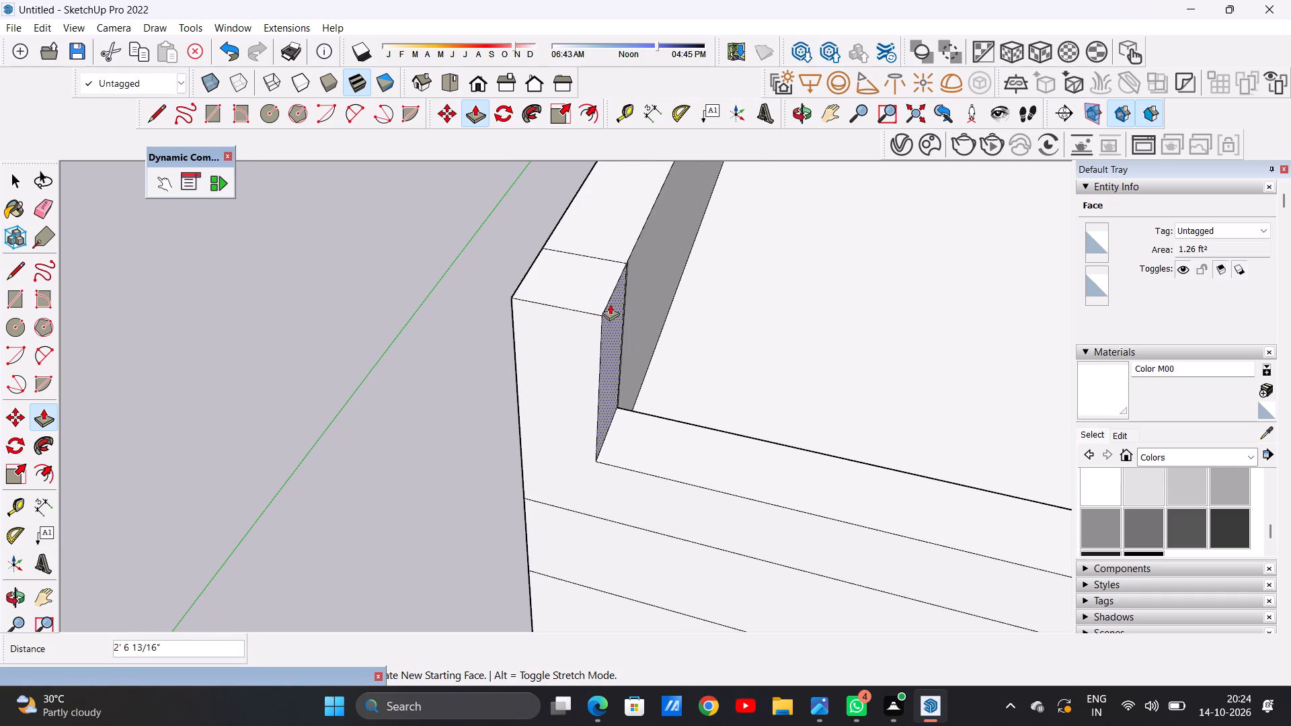
# Push/Pull the left front corner block's top up another 5' 5 11/16" to match the height of the right front post.
pyautogui.scroll(-16, 609, 329)
pyautogui.scroll(10, 601, 350)
pyautogui.scroll(-1, 601, 350)
pyautogui.scroll(2, 601, 350)
pyautogui.click(601, 350)
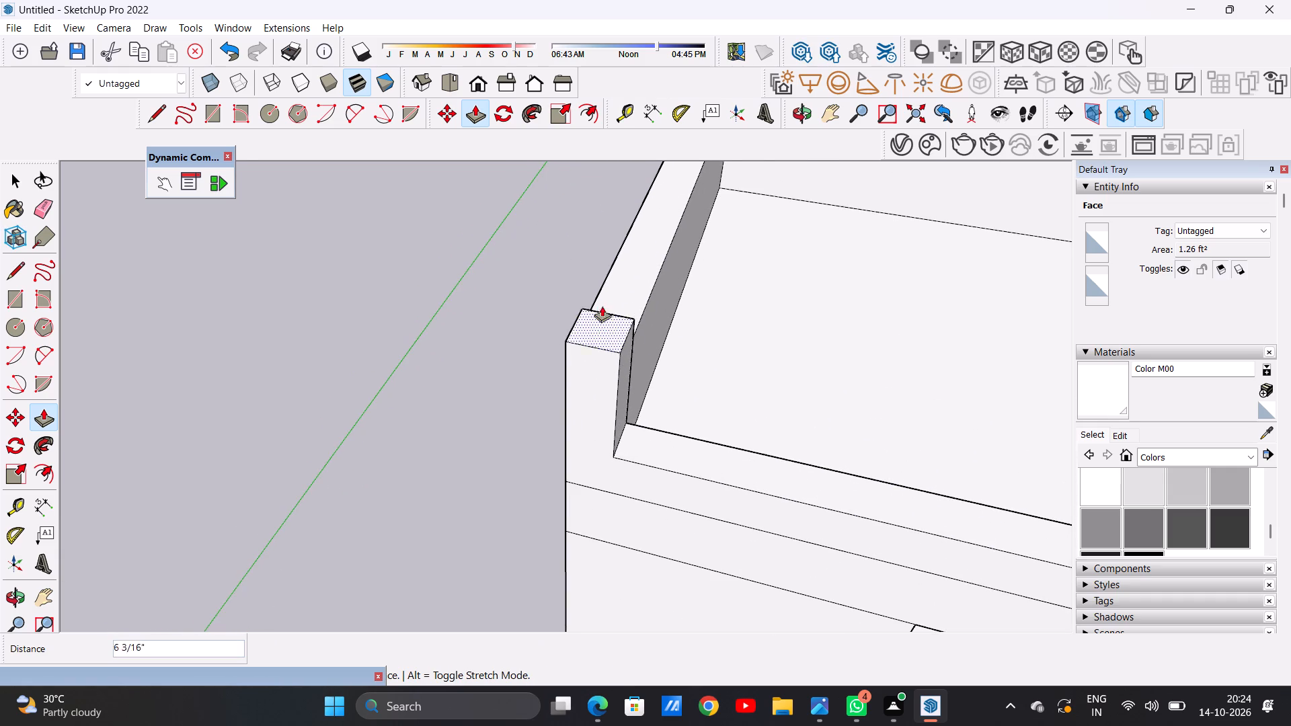
pyautogui.scroll(-20, 586, 309)
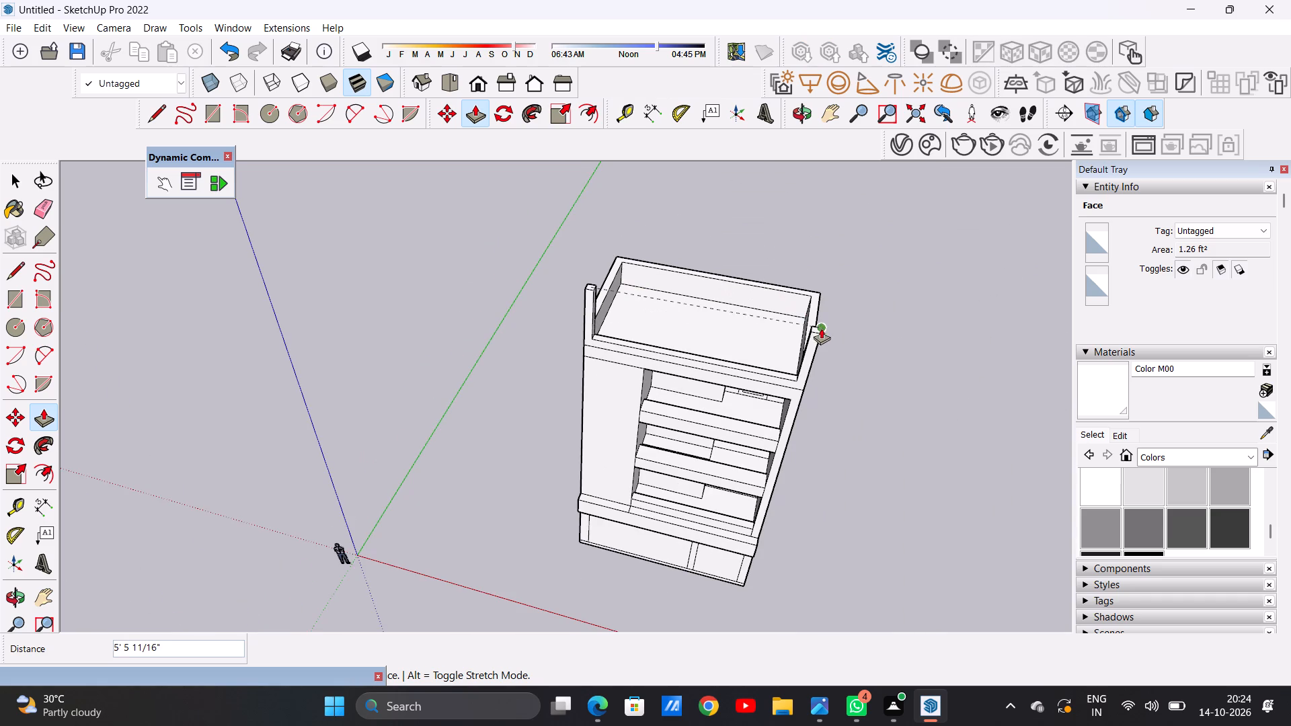
pyautogui.click(809, 329)
pyautogui.press('space')
# Examine the two front corner posts and the roof parapet from the front, above and the side of the building.
pyautogui.scroll(-9, 765, 419)
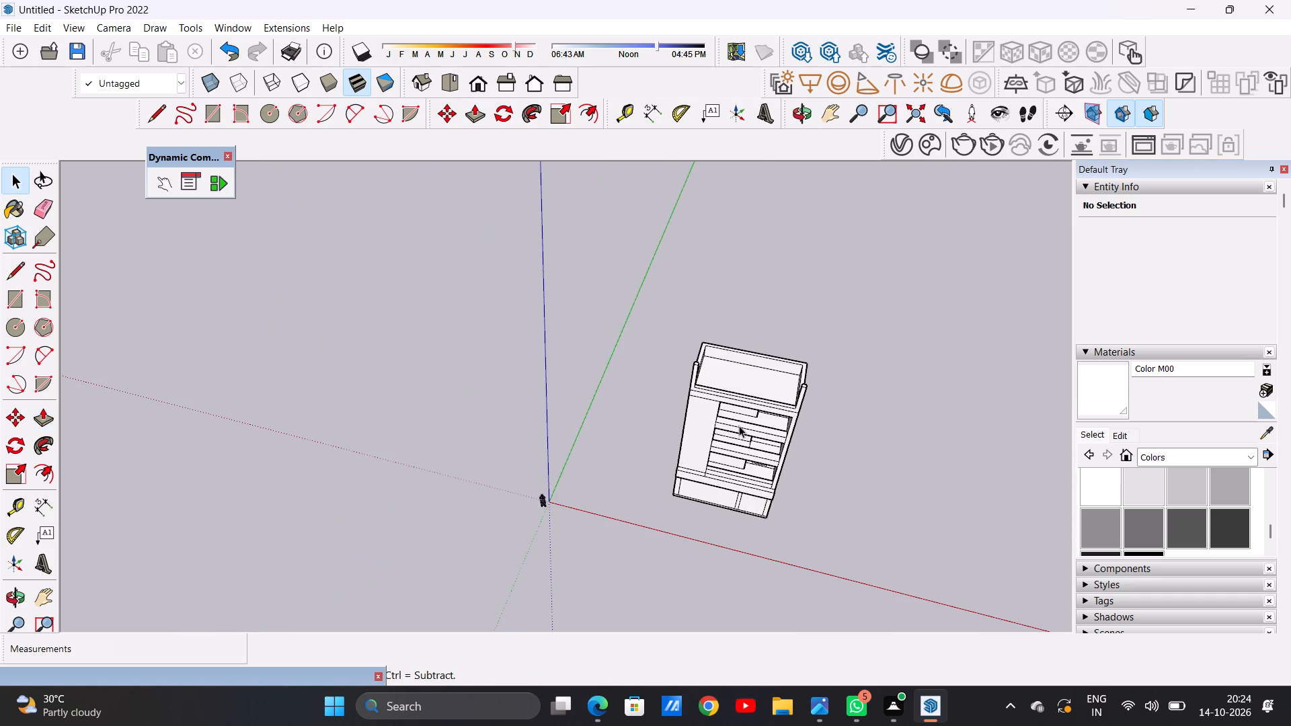
pyautogui.moveTo(731, 407); pyautogui.dragTo(738, 331, button='middle')
pyautogui.scroll(-6, 667, 362)
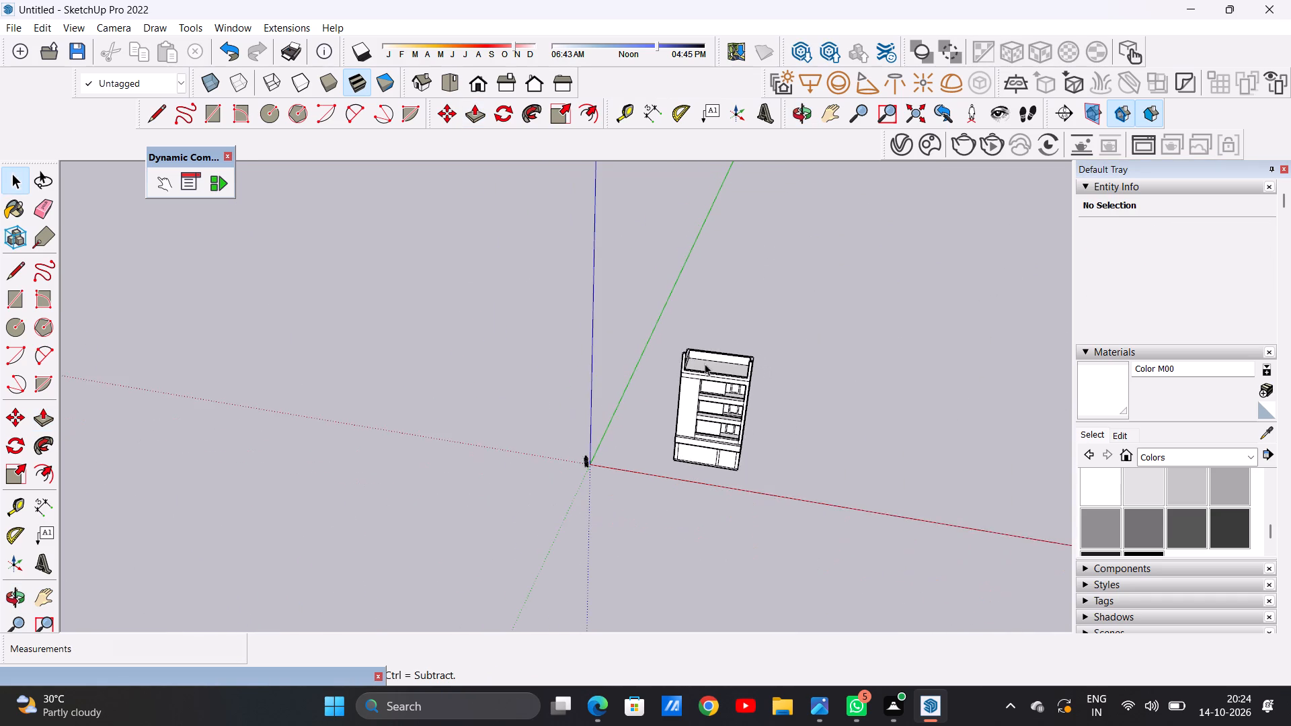
pyautogui.moveTo(749, 356); pyautogui.dragTo(669, 373, button='middle')
pyautogui.scroll(11, 749, 380)
pyautogui.scroll(-1, 756, 397)
pyautogui.scroll(3, 756, 399)
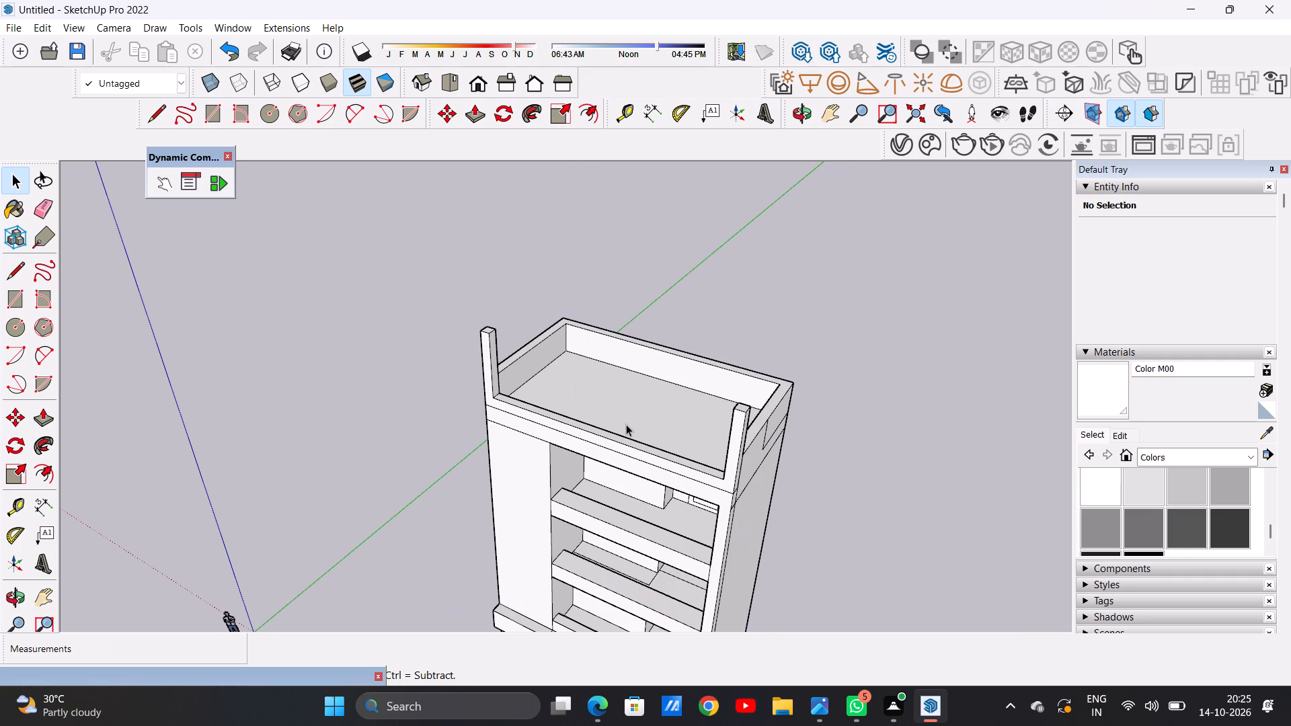
pyautogui.scroll(-2, 515, 366)
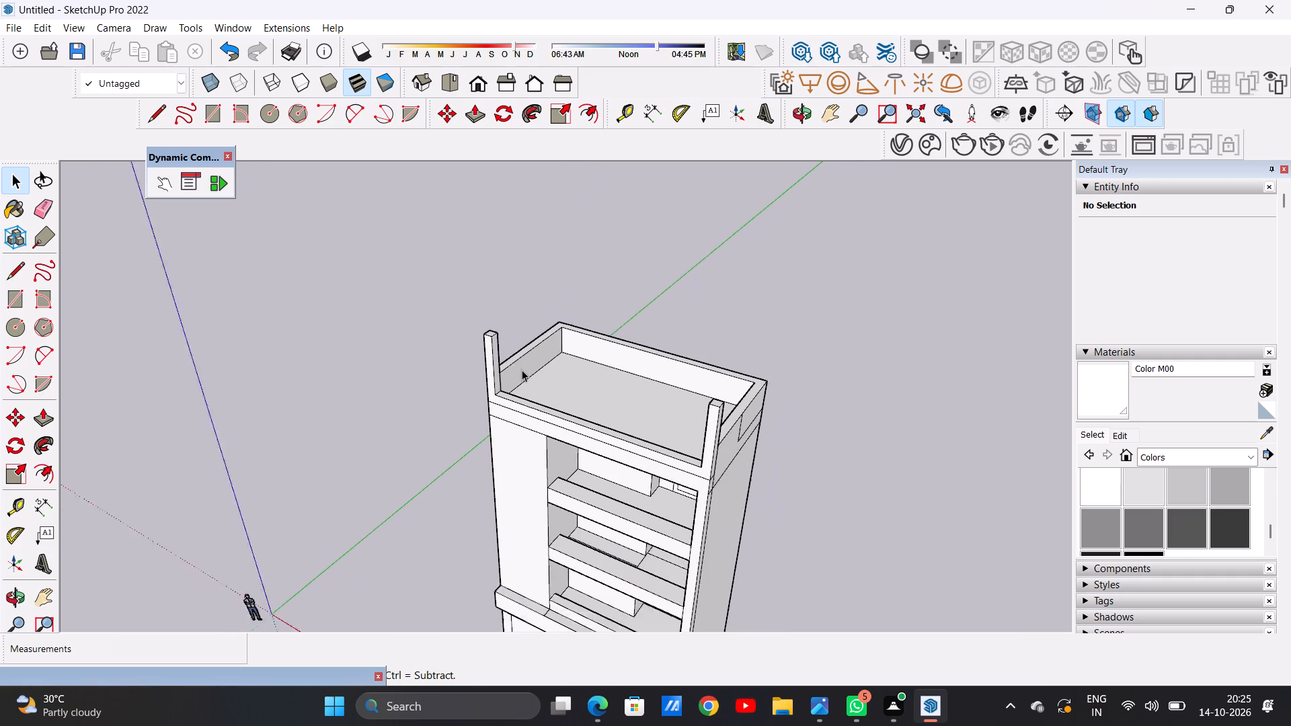
pyautogui.scroll(-7, 522, 370)
pyautogui.moveTo(629, 402); pyautogui.dragTo(386, 326, button='middle')
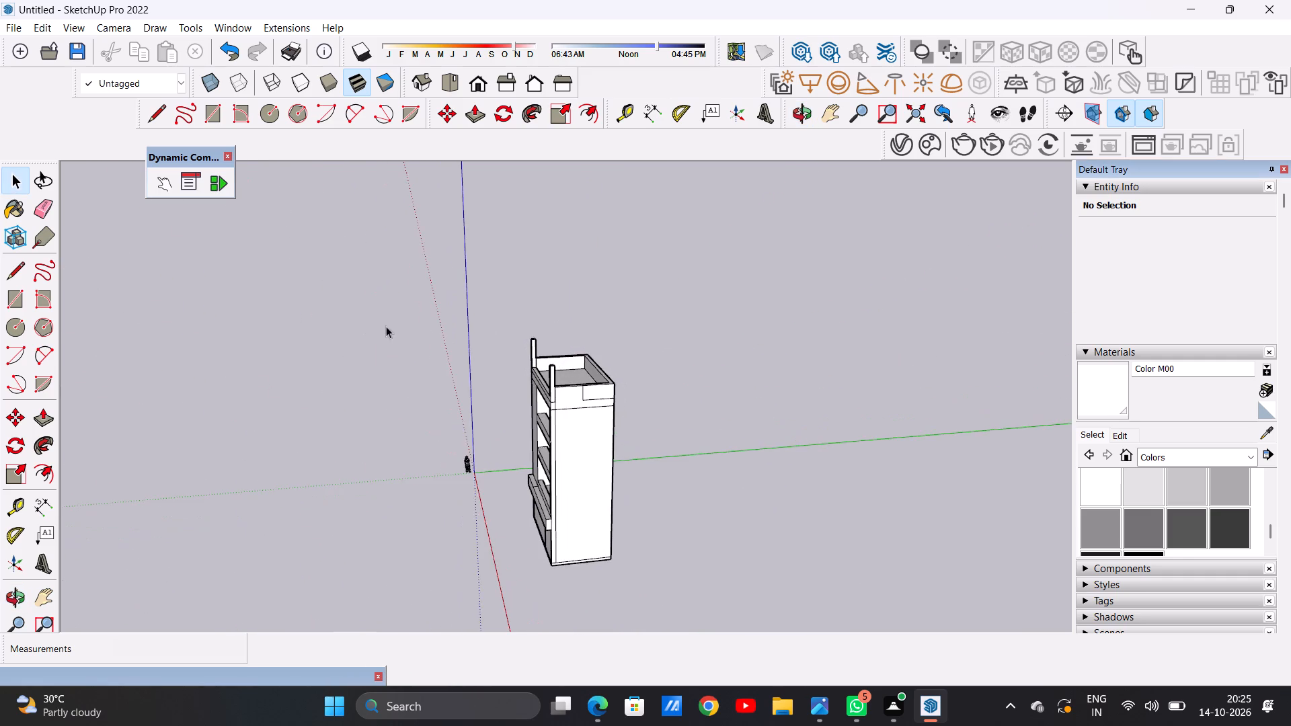
# Push/Pull the continuous top face of the side and rear parapets down 10 3/8".
pyautogui.scroll(8, 545, 372)
pyautogui.moveTo(550, 389); pyautogui.dragTo(717, 455, button='middle')
pyautogui.scroll(6, 665, 411)
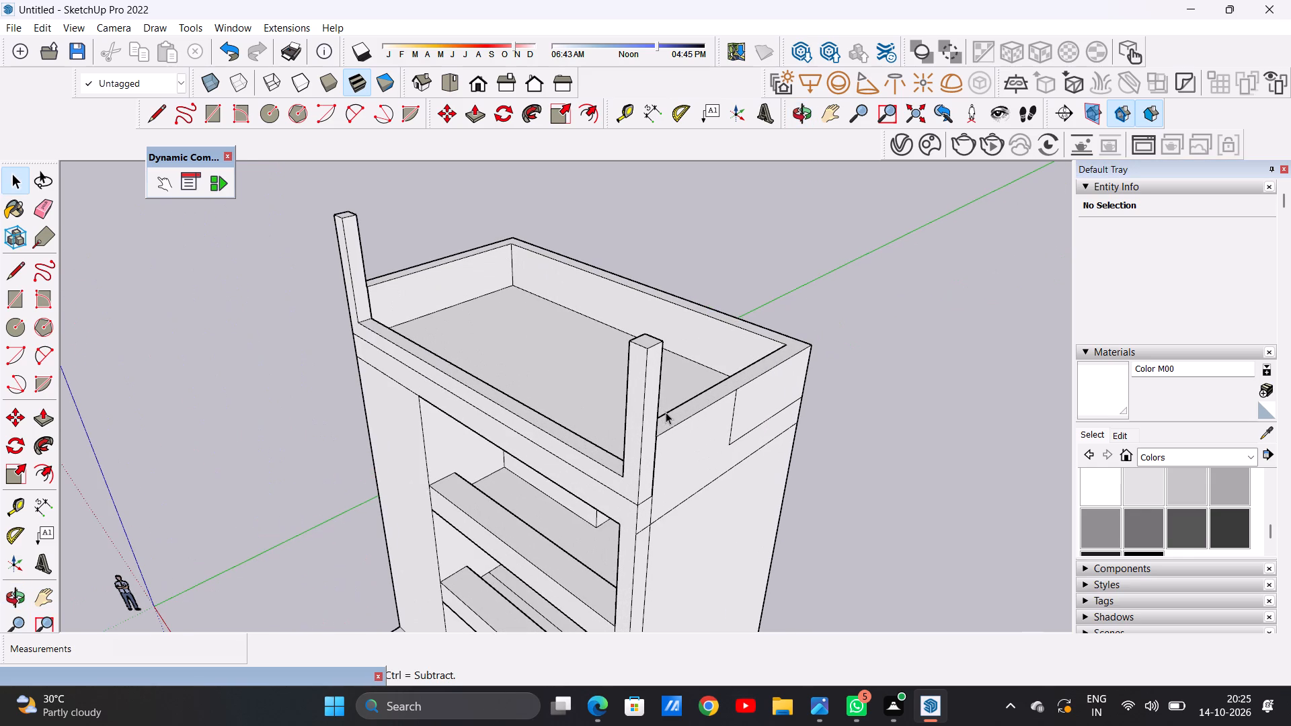
pyautogui.press('p')
pyautogui.scroll(6, 666, 412)
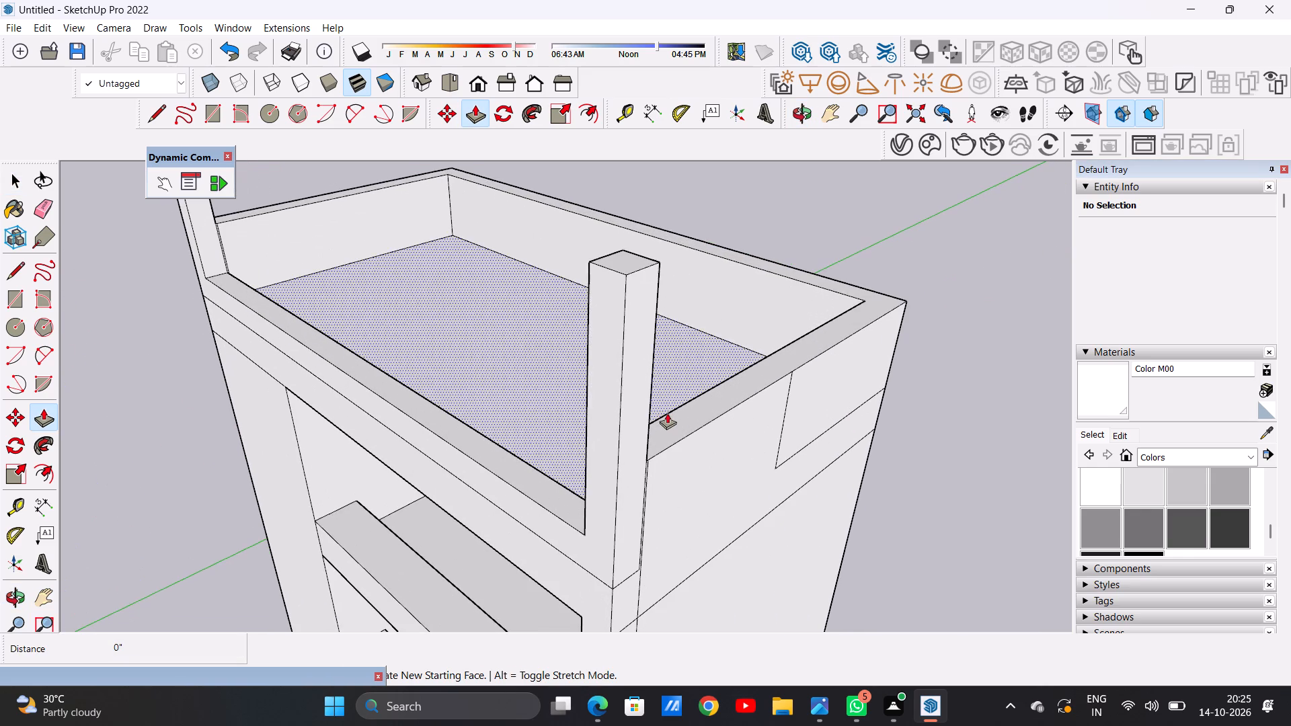
pyautogui.click(667, 417)
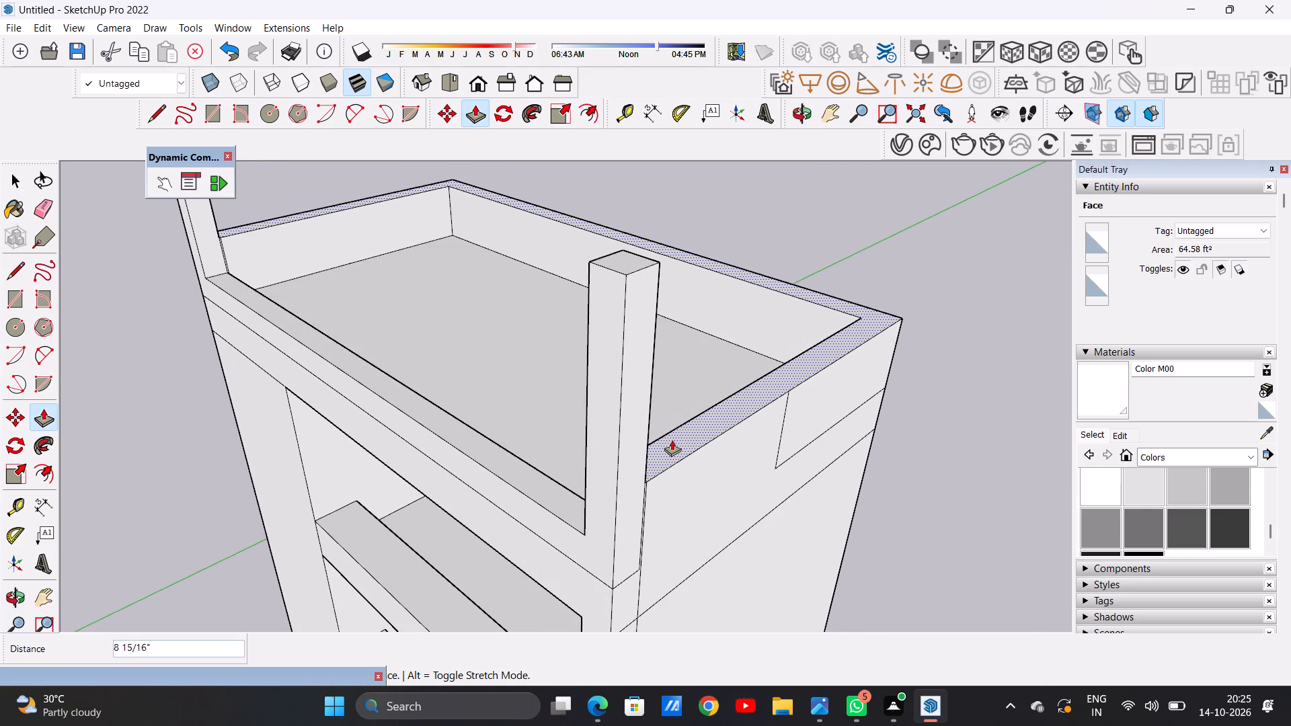
pyautogui.click(672, 443)
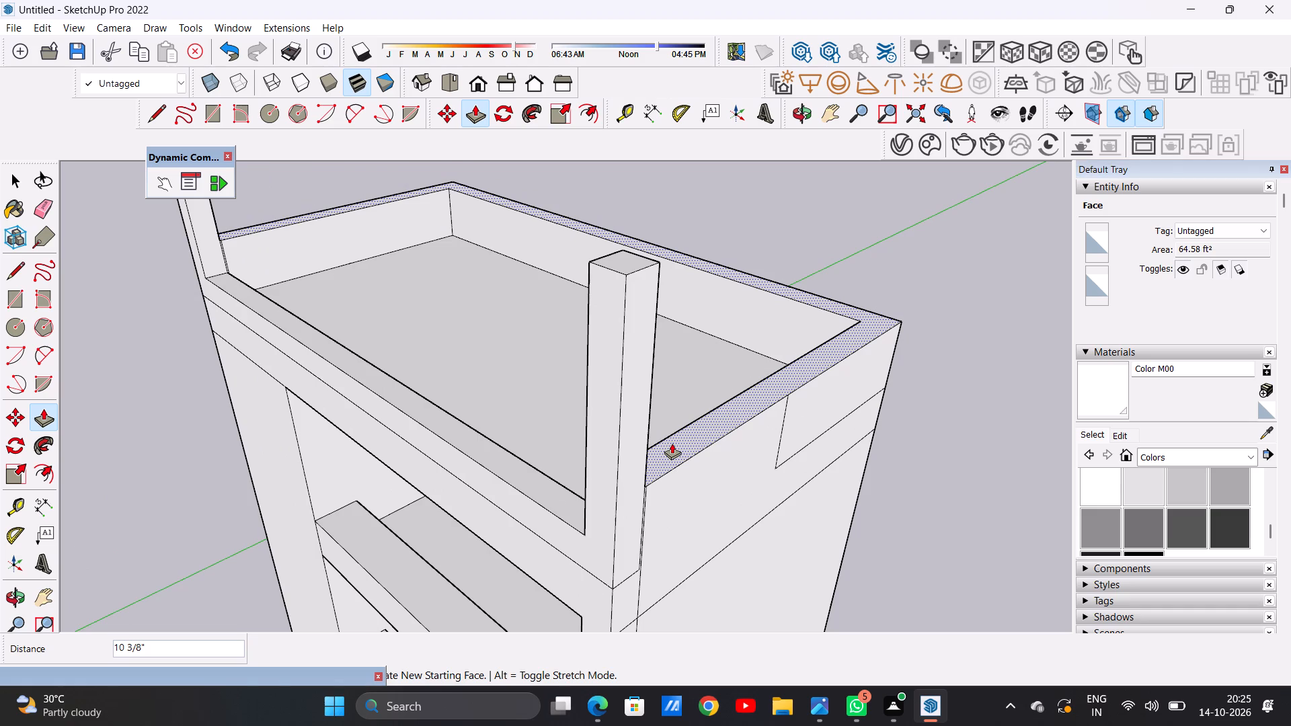
pyautogui.press('space')
# Examine the roof's front posts and lowered side and rear parapets from the front and both sides.
pyautogui.scroll(-7, 695, 424)
pyautogui.moveTo(602, 436); pyautogui.dragTo(789, 337, button='middle')
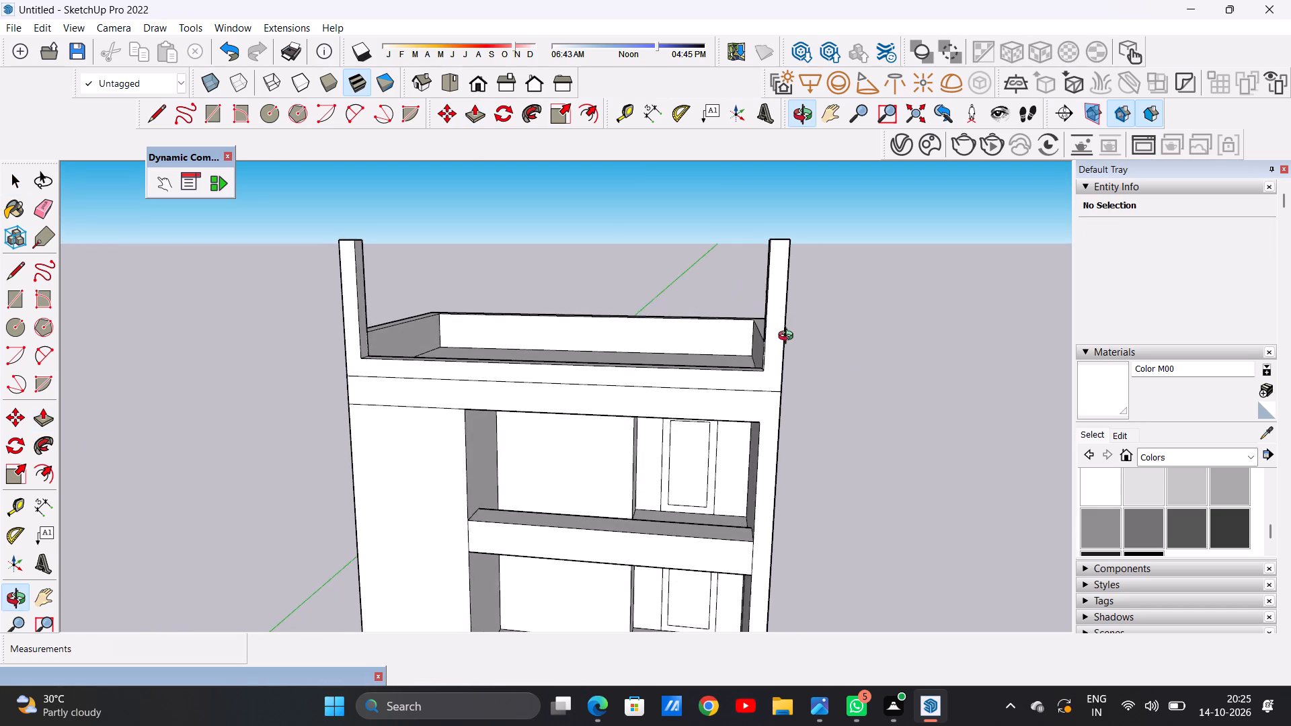
pyautogui.moveTo(789, 337); pyautogui.dragTo(791, 338, button='middle')
pyautogui.scroll(-6, 674, 370)
pyautogui.moveTo(496, 373); pyautogui.dragTo(760, 403, button='middle')
pyautogui.moveTo(539, 393); pyautogui.dragTo(341, 419, button='middle')
pyautogui.moveTo(613, 360); pyautogui.dragTo(308, 353, button='middle')
pyautogui.moveTo(586, 317); pyautogui.dragTo(399, 481, button='middle')
# Draw two parallel lines about 1' 1 7/16" long across the right side parapet's top, a short distance behind the front post.
pyautogui.scroll(6, 483, 464)
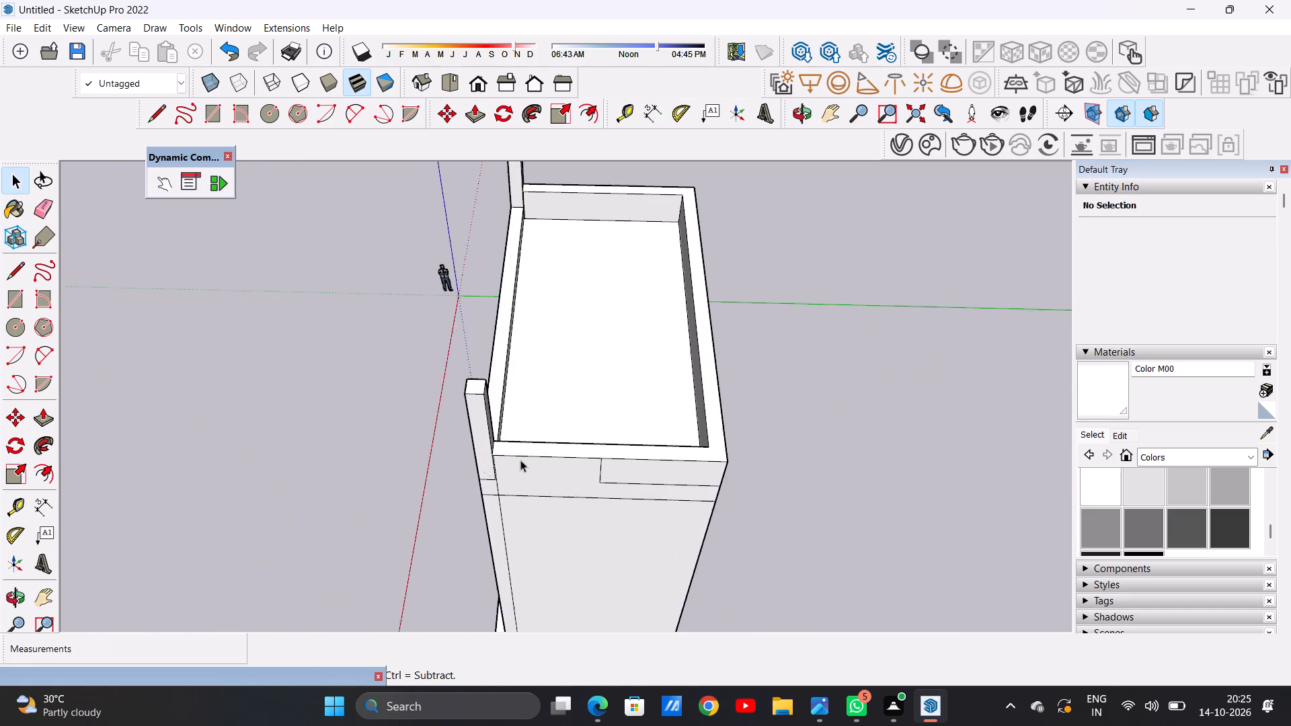
pyautogui.scroll(5, 520, 460)
pyautogui.moveTo(535, 448); pyautogui.dragTo(531, 489, button='middle')
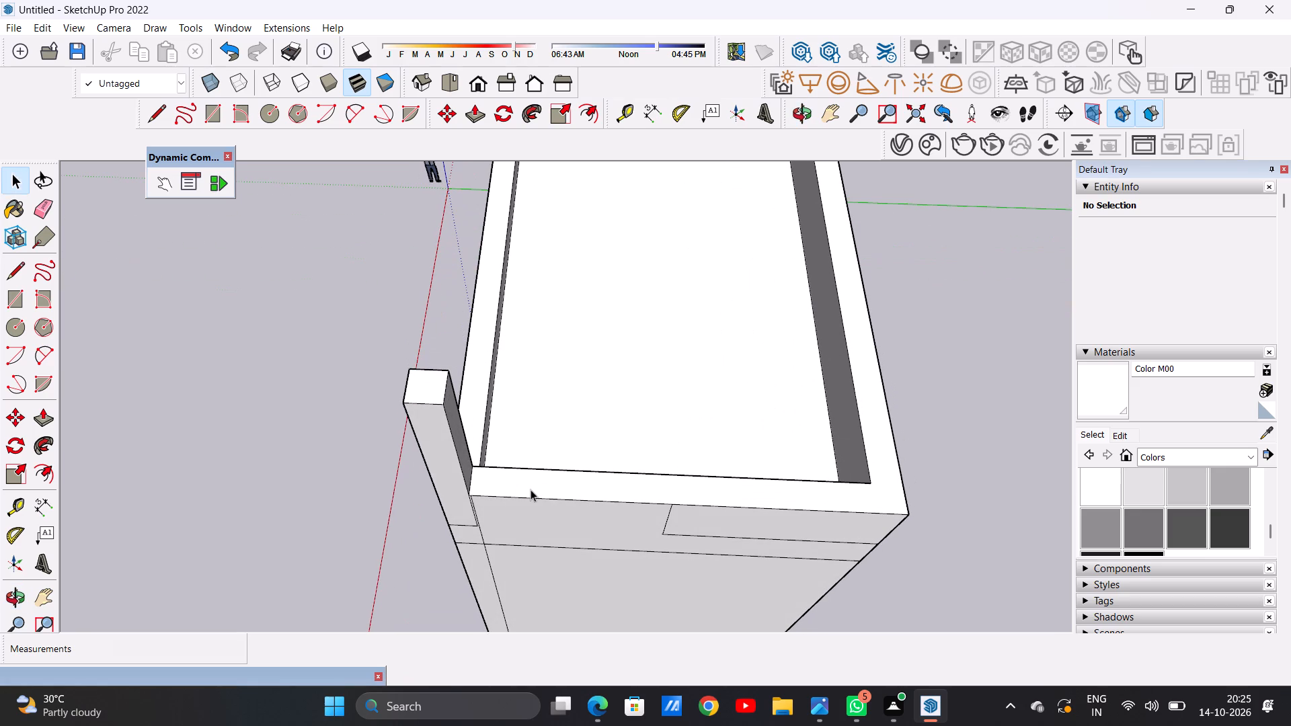
pyautogui.press('l')
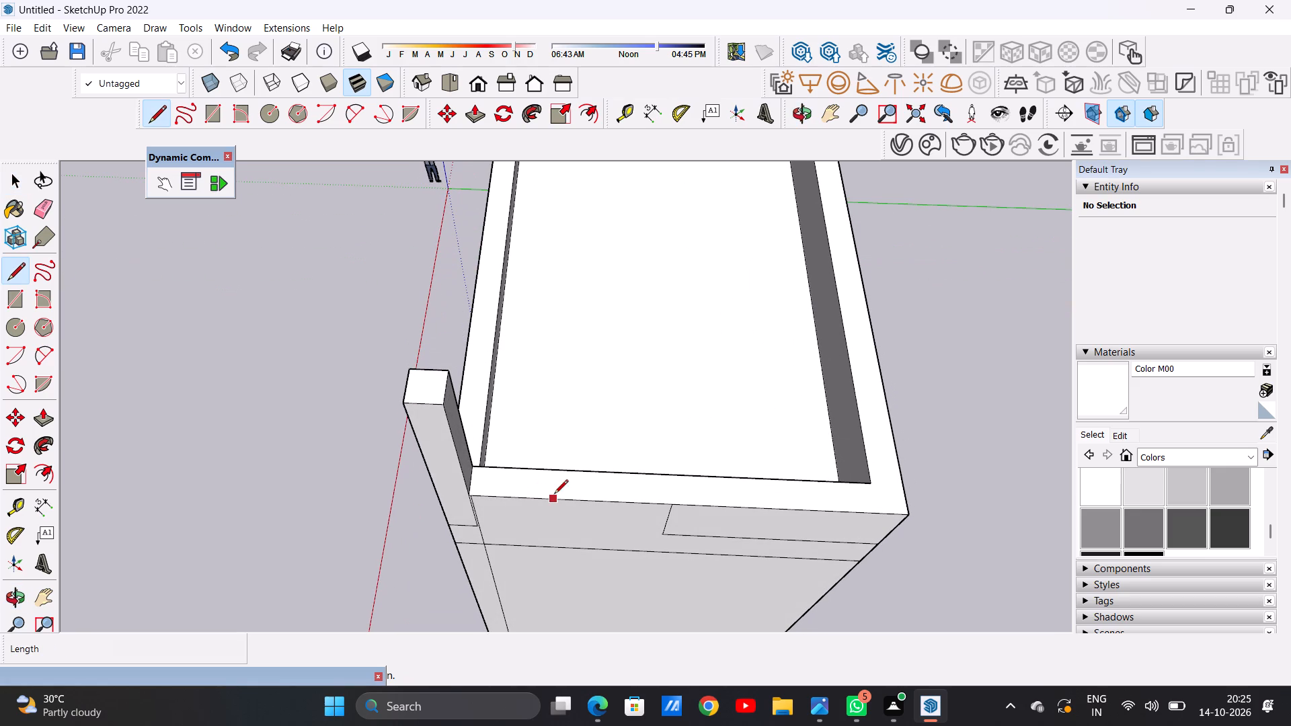
pyautogui.click(570, 501)
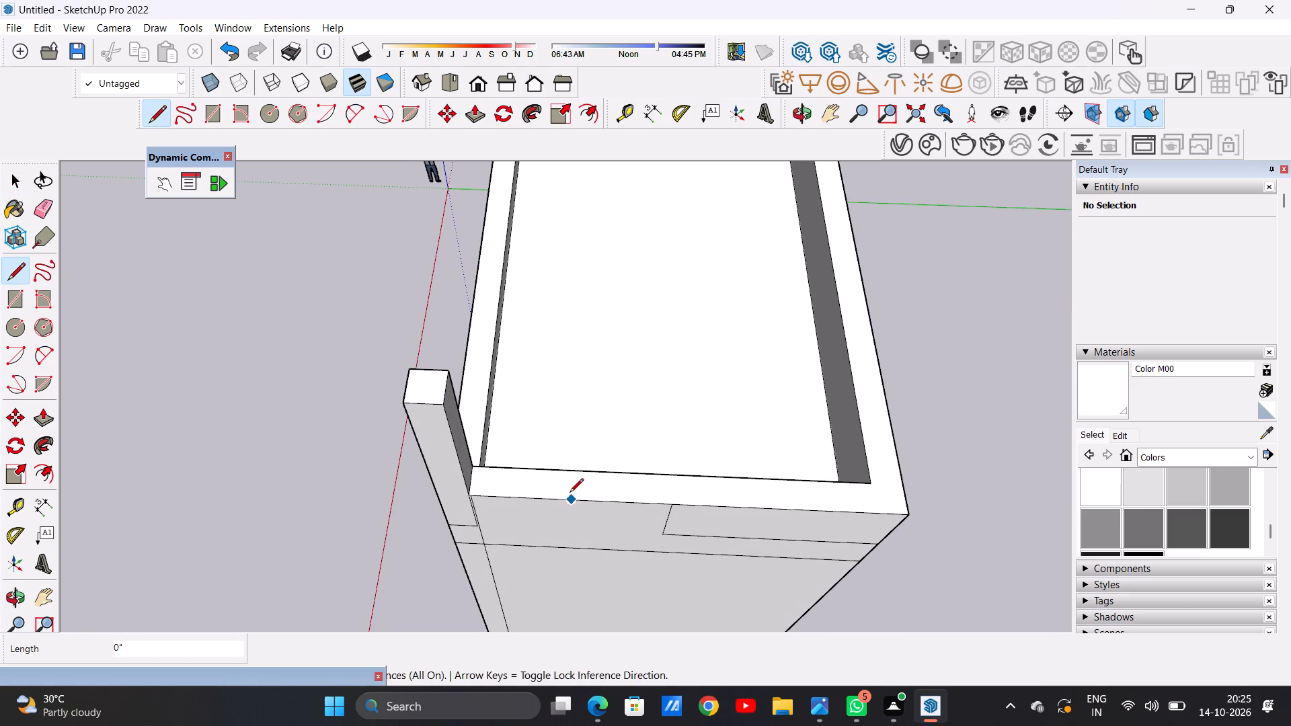
pyautogui.click(576, 471)
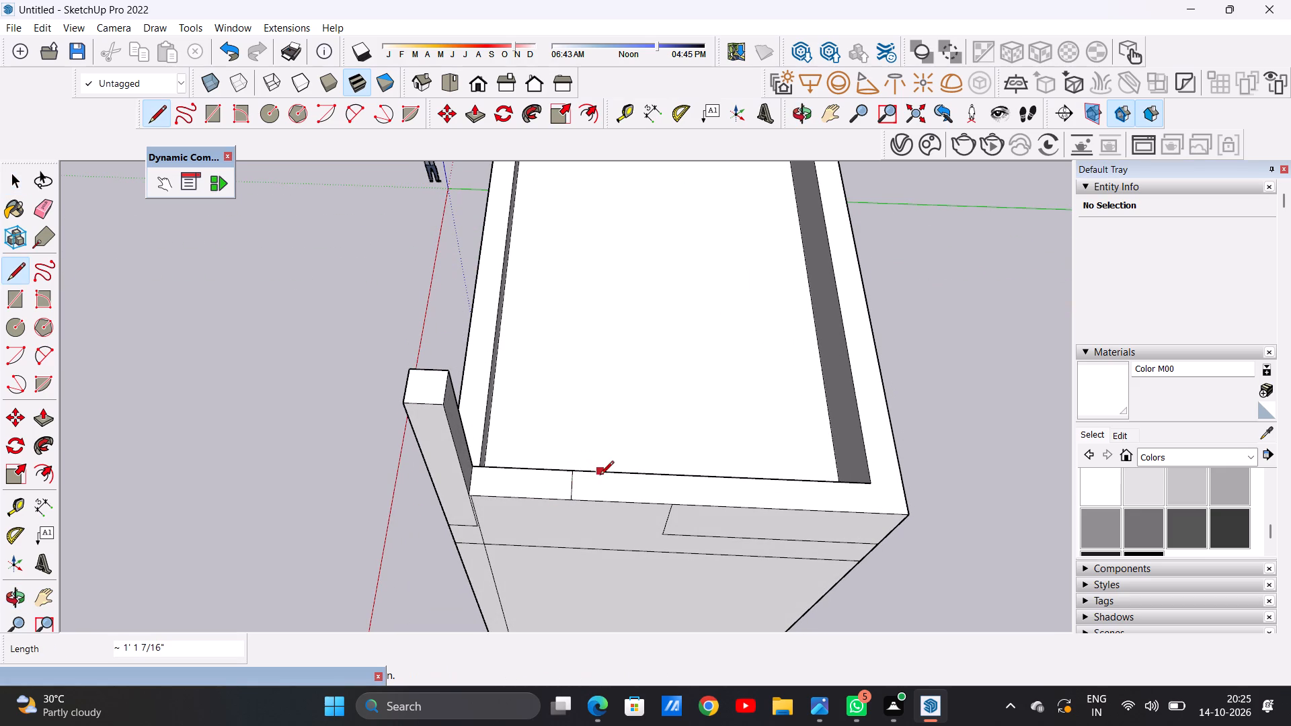
pyautogui.click(602, 475)
pyautogui.click(602, 496)
pyautogui.press('space')
# Copy the small face between the two lines, with its edges, about 28' 1 13/16" across onto the left side parapet's top.
pyautogui.doubleClick(582, 492)
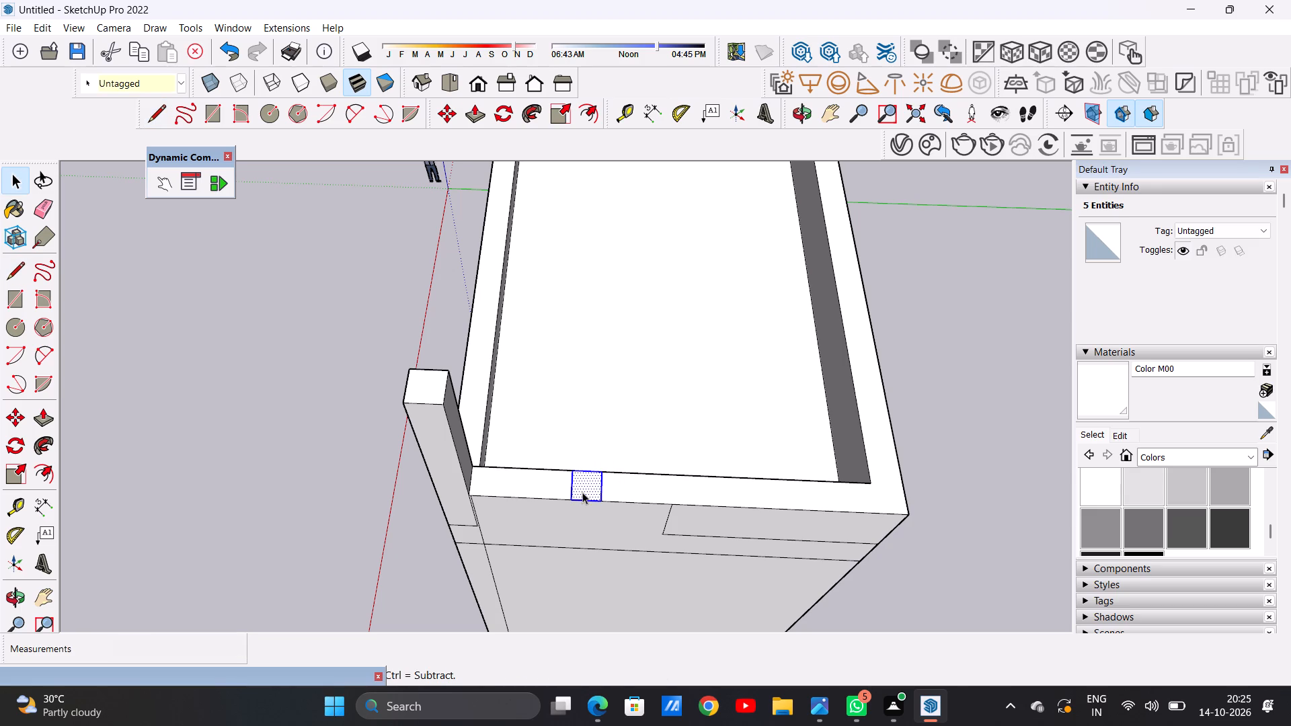
pyautogui.press('m')
pyautogui.click(598, 504)
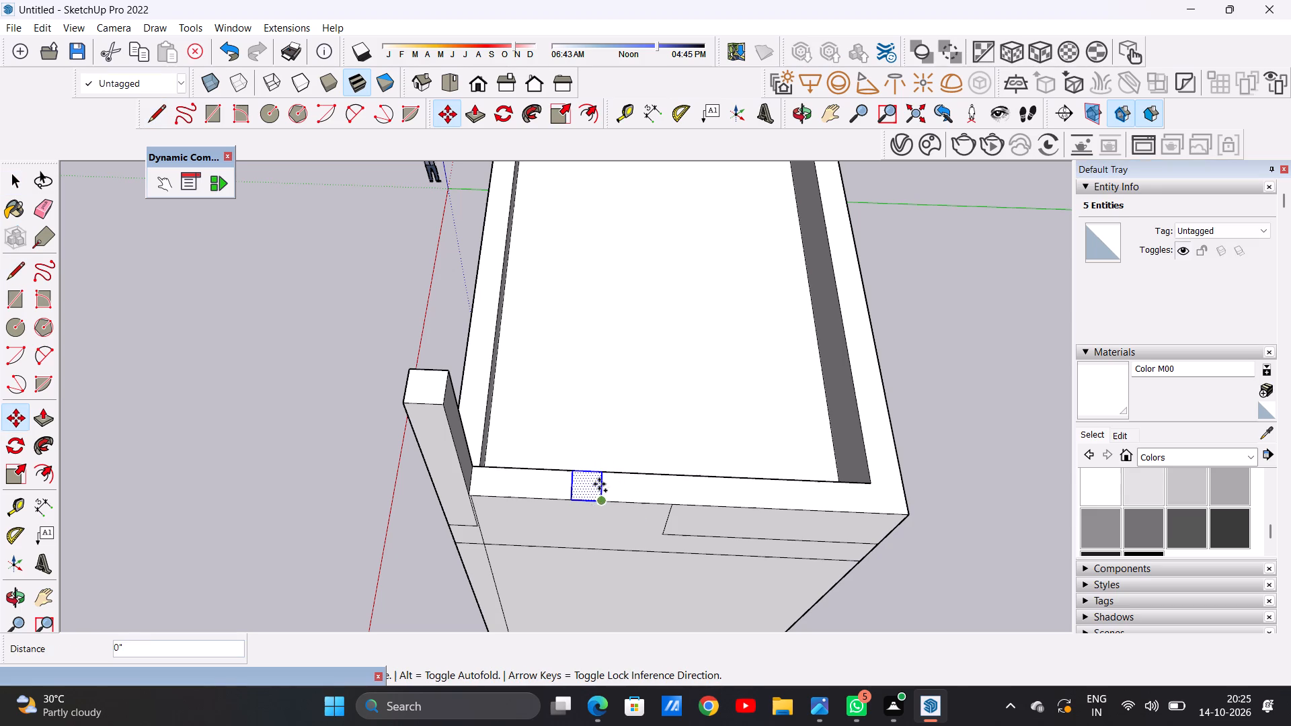
pyautogui.scroll(-11, 604, 446)
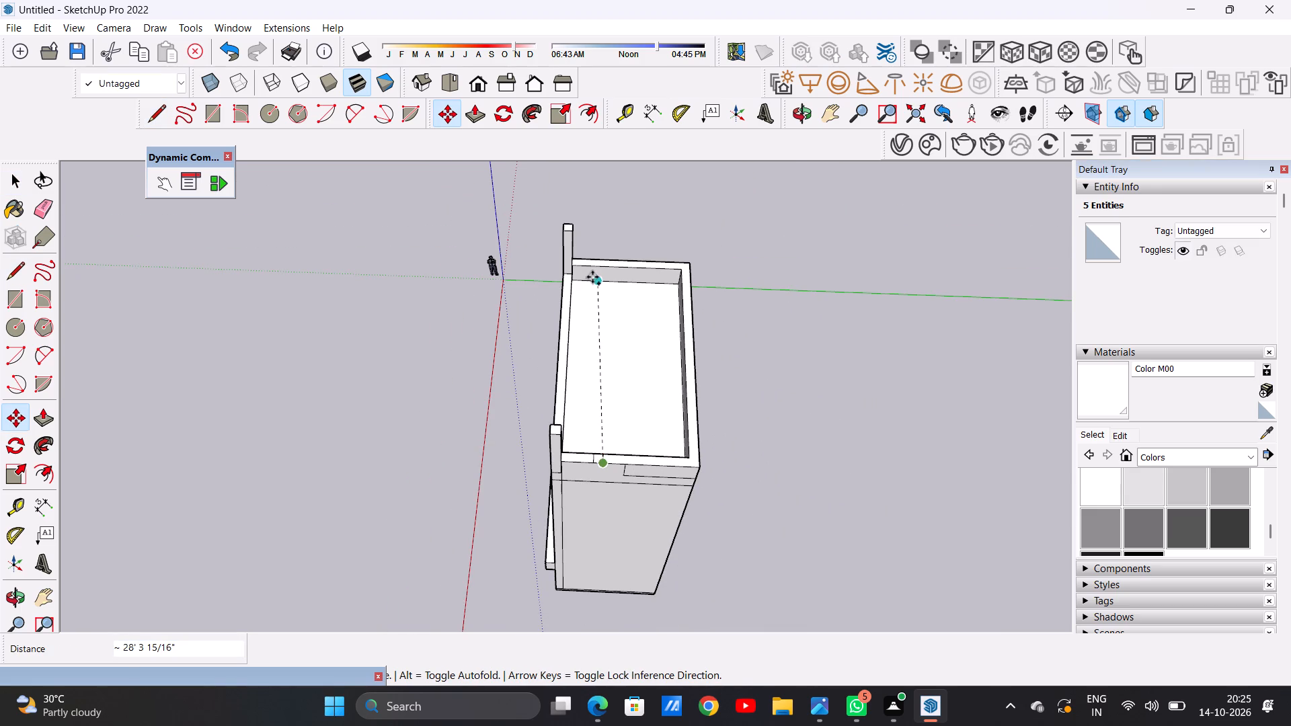
pyautogui.scroll(11, 597, 279)
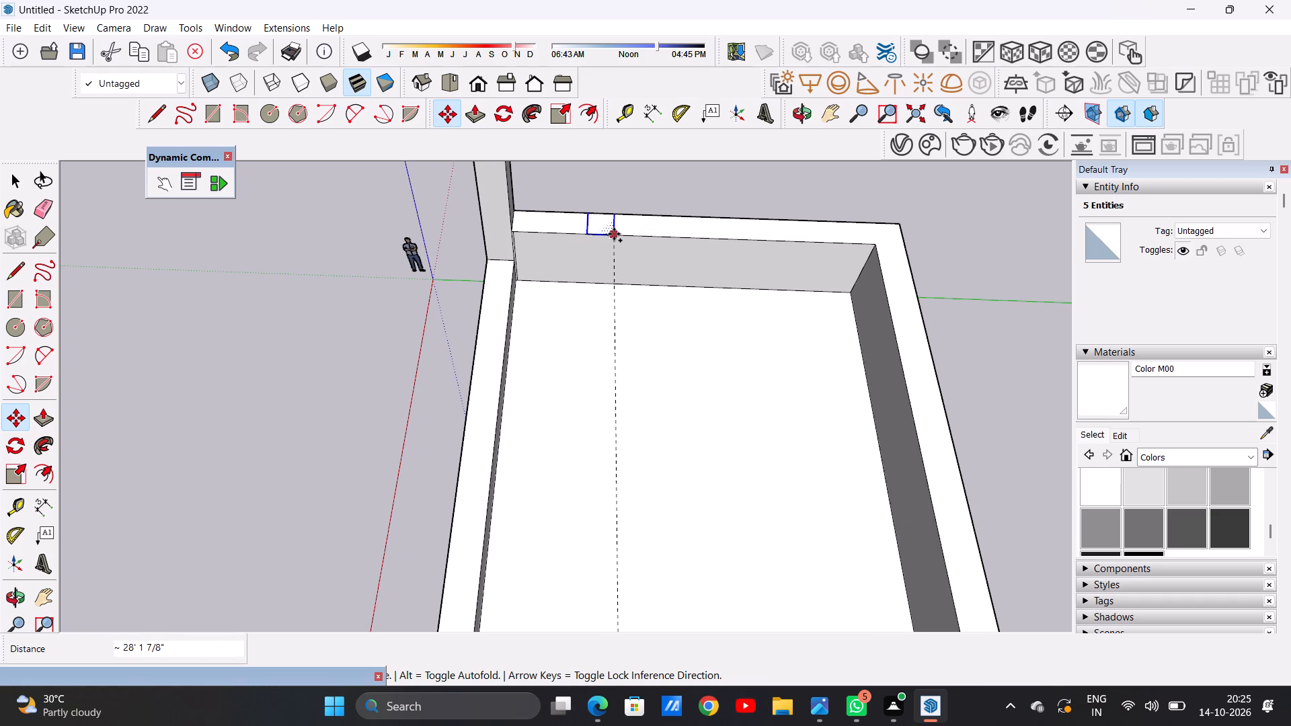
pyautogui.click(639, 235)
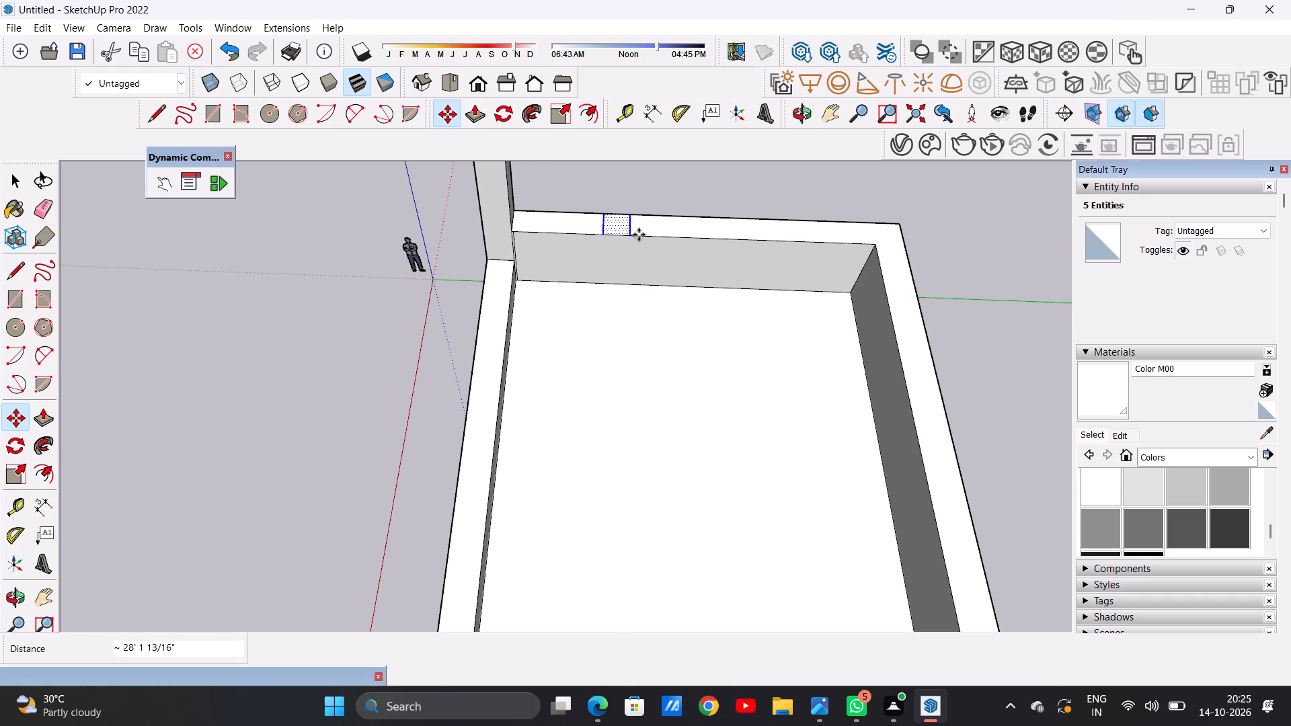
pyautogui.press('space')
pyautogui.click(664, 173)
# Examine the marked side parapets and front posts from the building's right side and from the front.
pyautogui.scroll(-15, 621, 349)
pyautogui.scroll(4, 609, 421)
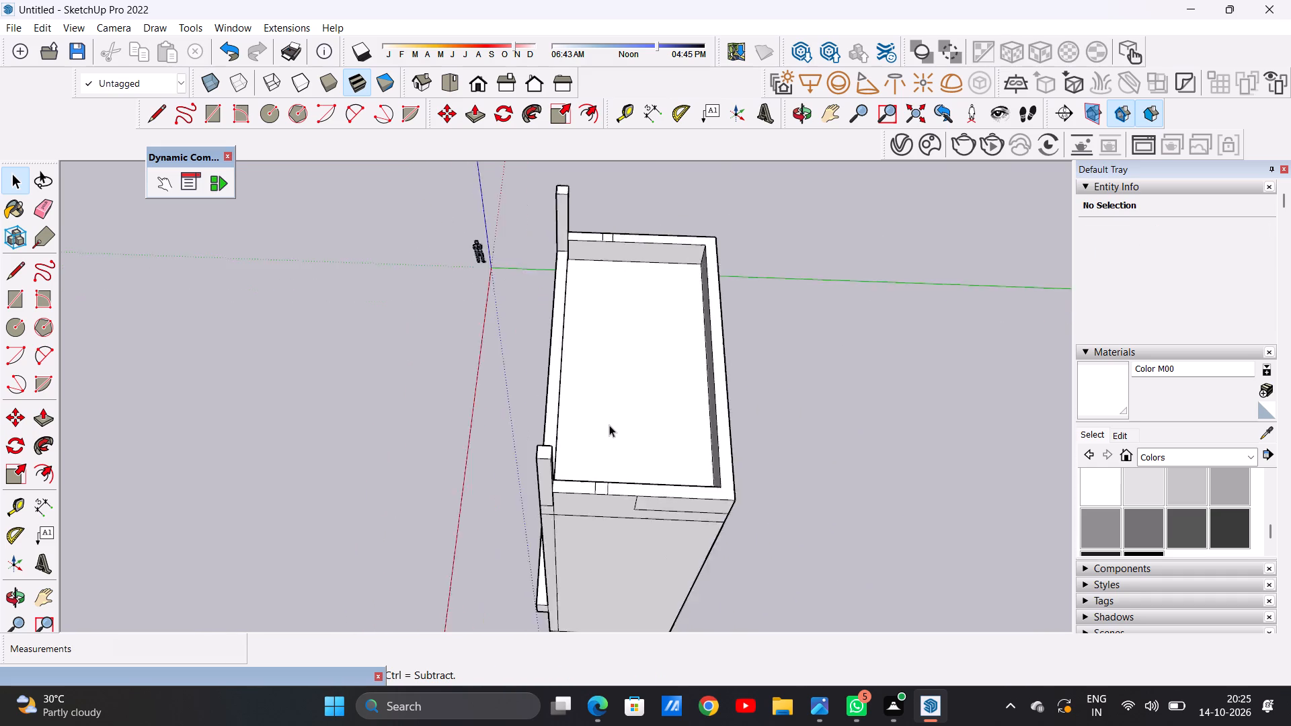
pyautogui.scroll(3, 609, 425)
pyautogui.moveTo(588, 528); pyautogui.dragTo(598, 404, button='middle')
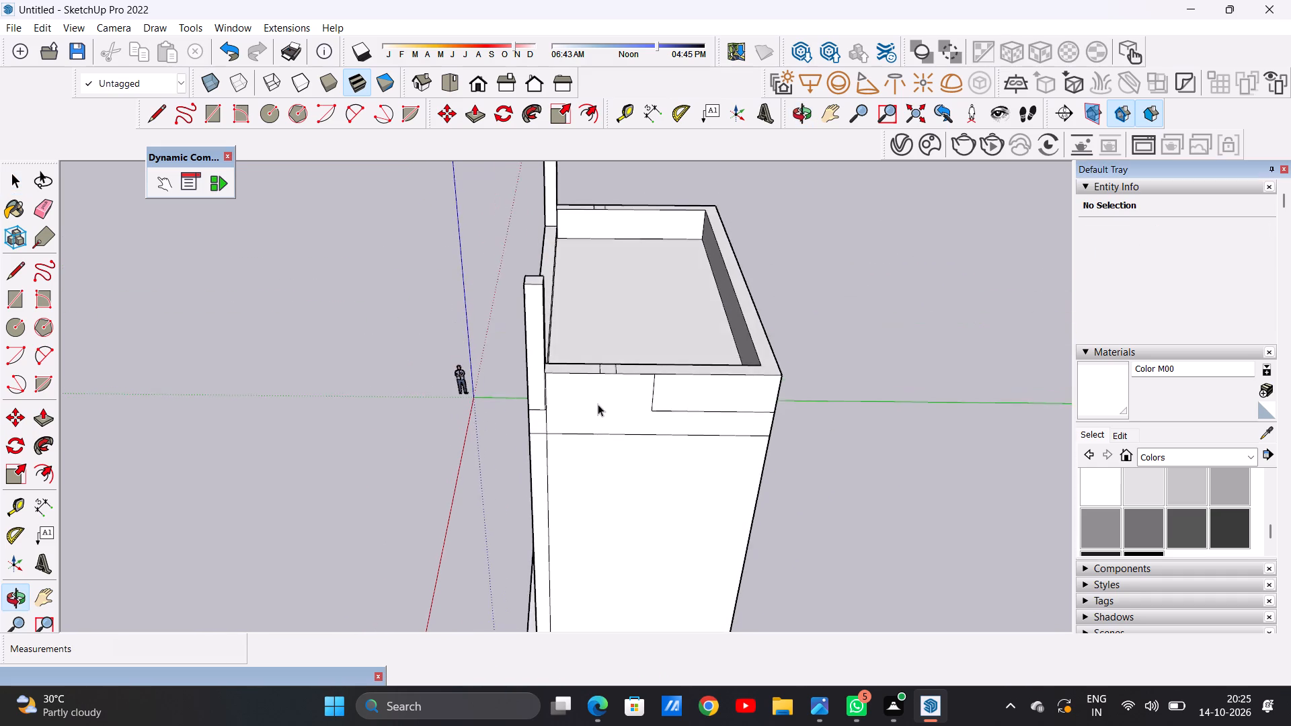
pyautogui.scroll(-7, 589, 436)
pyautogui.scroll(4, 604, 404)
pyautogui.moveTo(576, 423); pyautogui.dragTo(804, 339, button='middle')
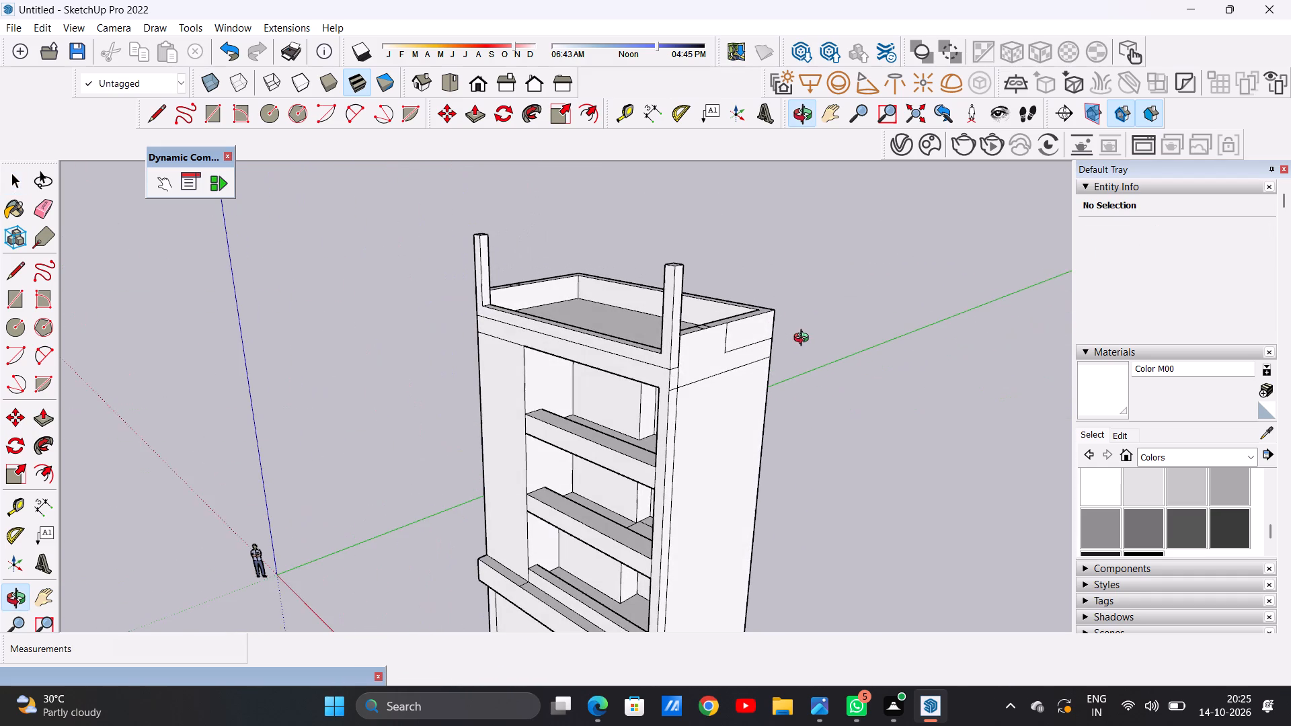
pyautogui.moveTo(804, 339); pyautogui.dragTo(819, 337, button='middle')
pyautogui.moveTo(652, 359); pyautogui.dragTo(762, 354, button='middle')
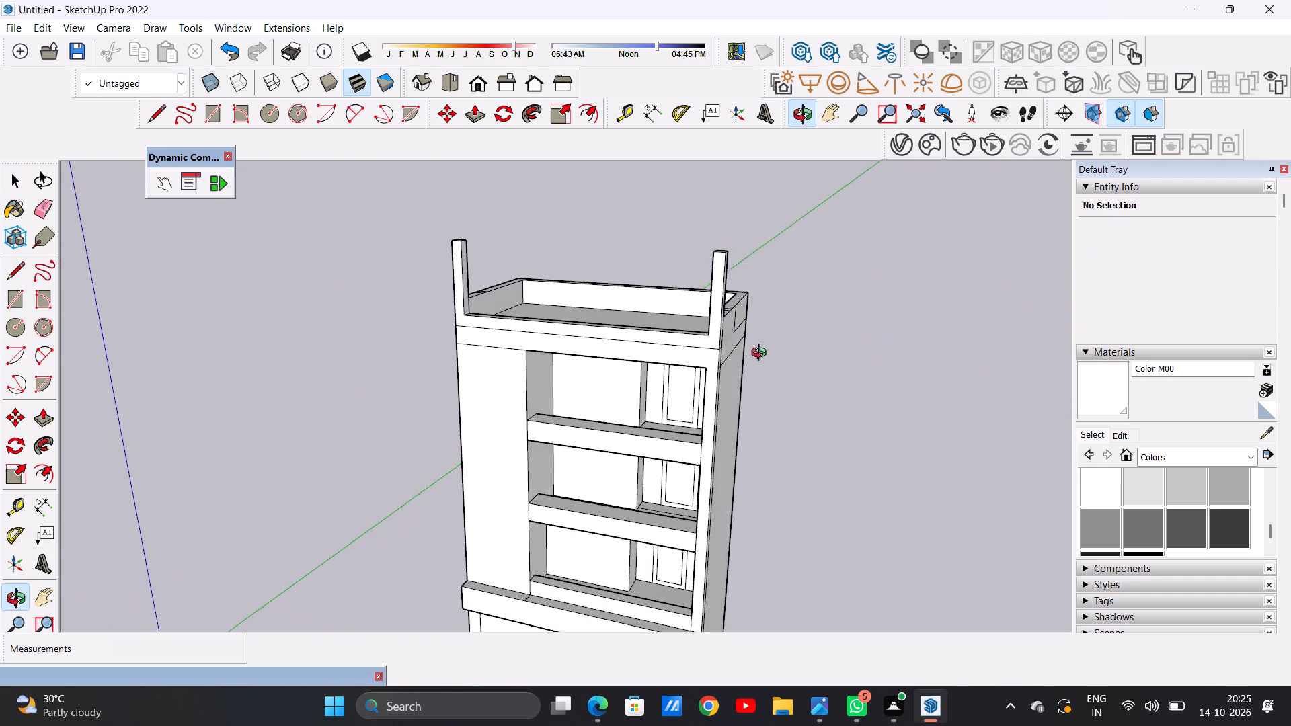
pyautogui.moveTo(762, 354); pyautogui.dragTo(791, 380, button='middle')
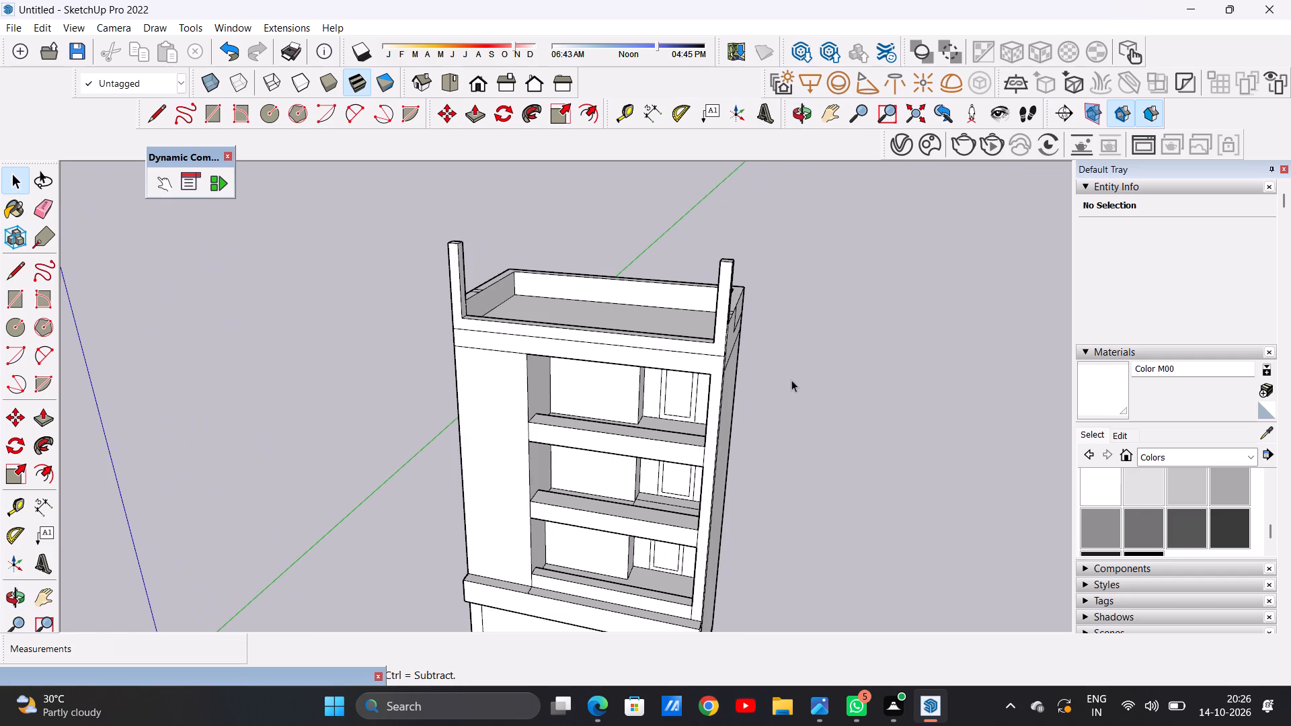
pyautogui.scroll(-4, 762, 427)
pyautogui.scroll(7, 726, 387)
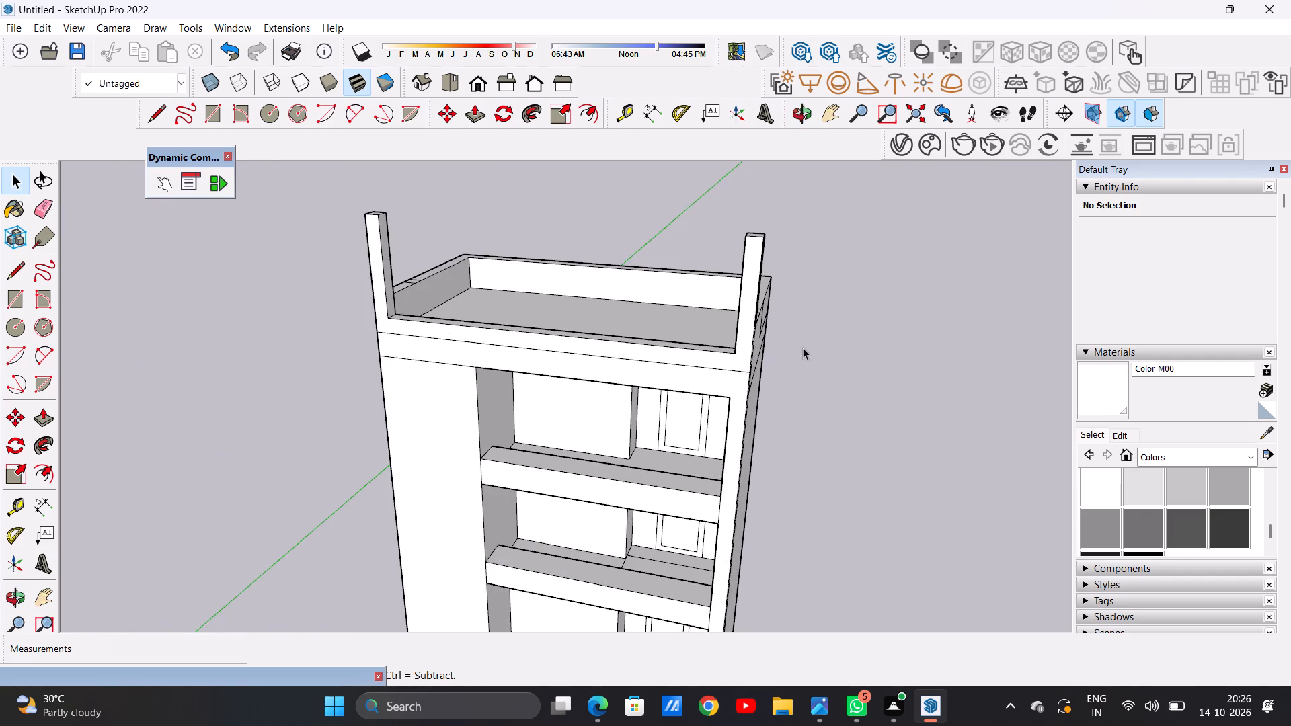
# Push/Pull the marked faces on both side parapets up 6' 4 1/16" into posts level with the front corner posts.
pyautogui.moveTo(779, 348); pyautogui.dragTo(473, 467, button='middle')
pyautogui.scroll(6, 596, 445)
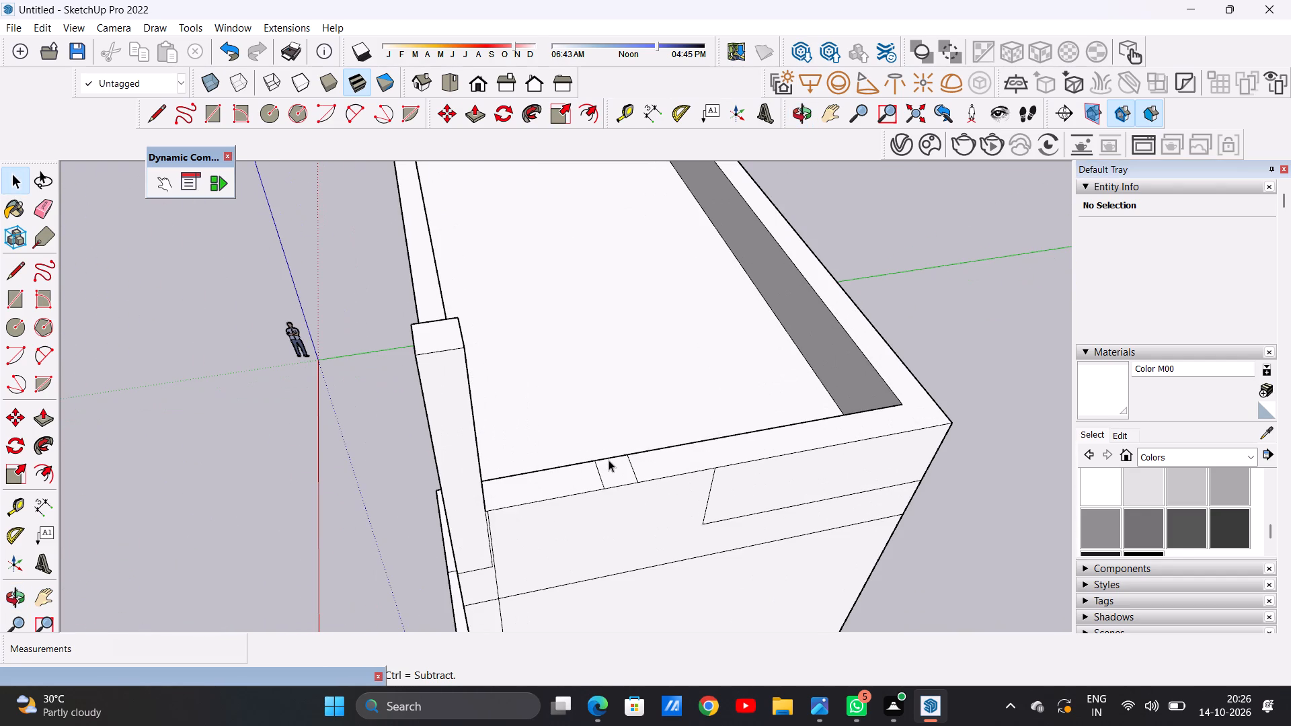
pyautogui.press('p')
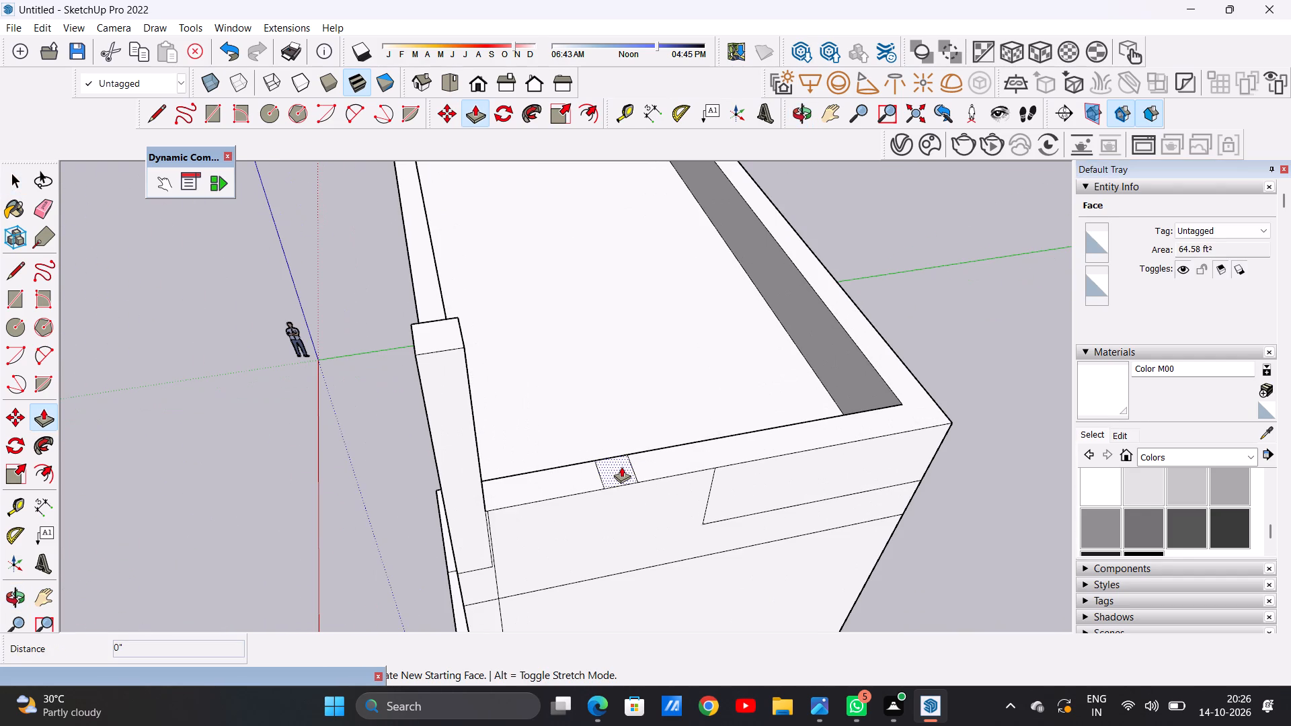
pyautogui.click(621, 467)
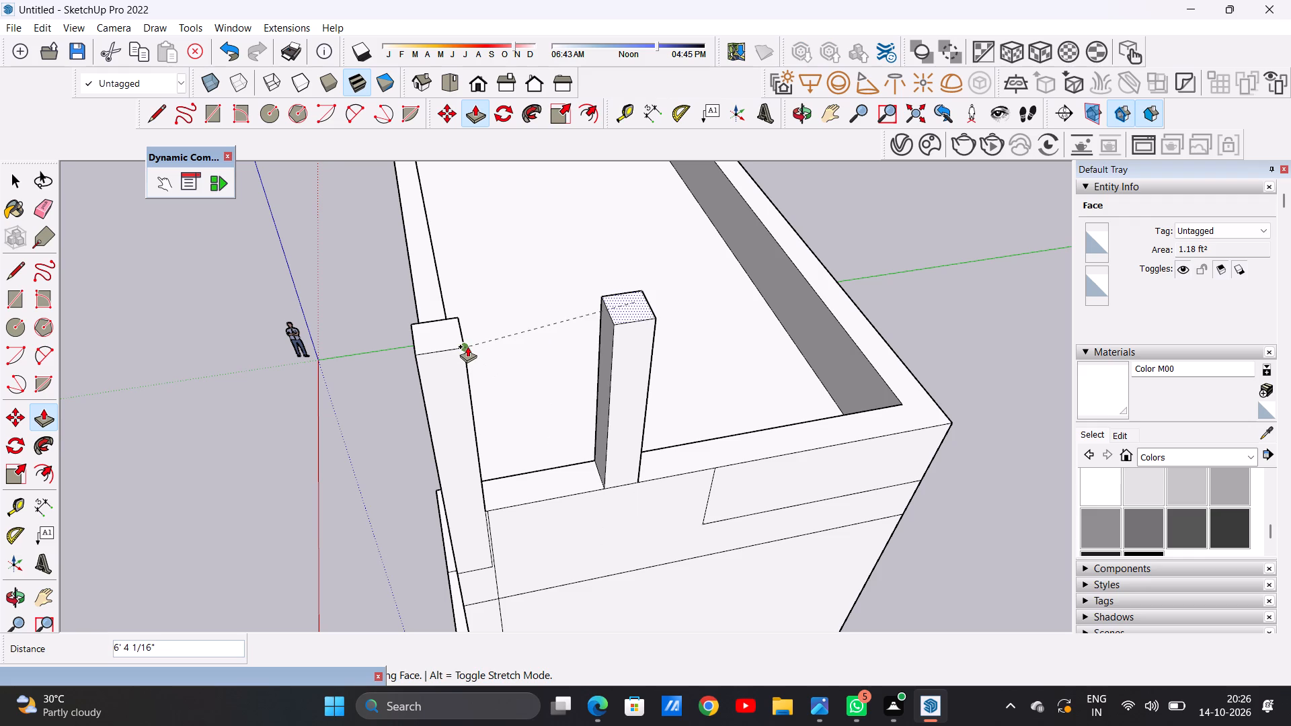
pyautogui.click(467, 346)
pyautogui.scroll(-15, 520, 432)
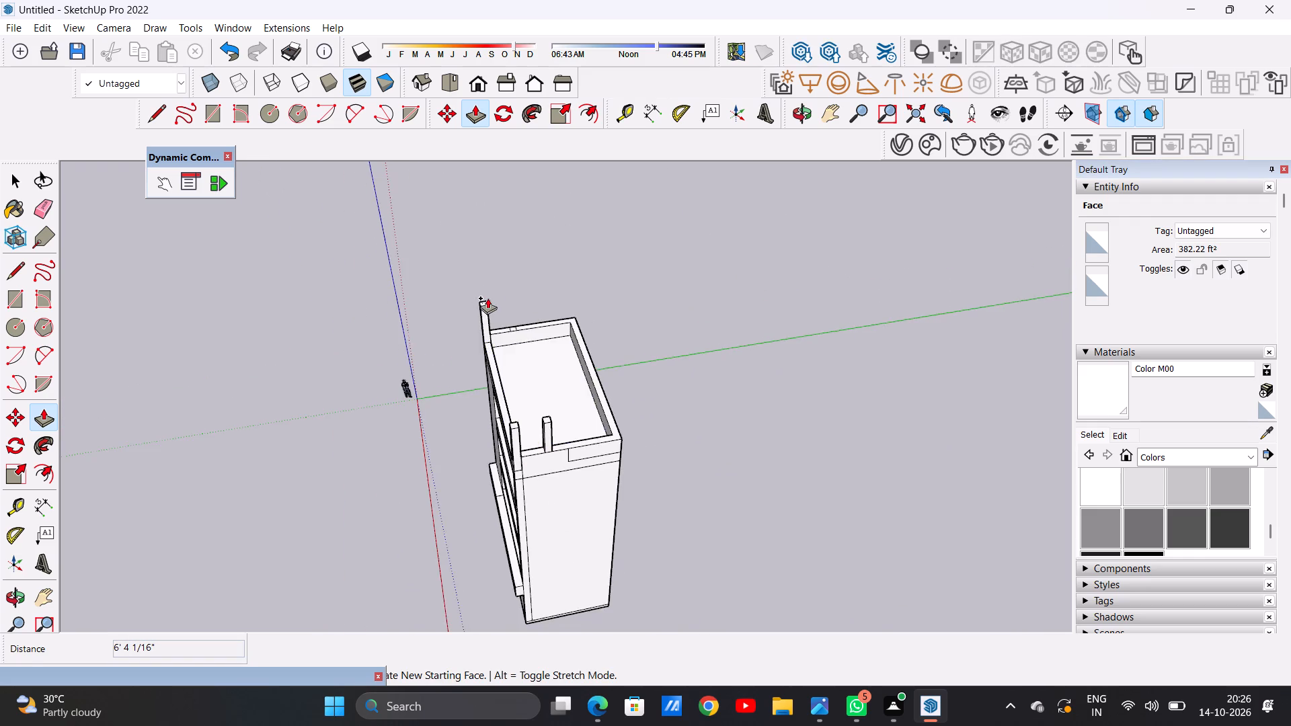
pyautogui.scroll(18, 494, 287)
pyautogui.click(529, 376)
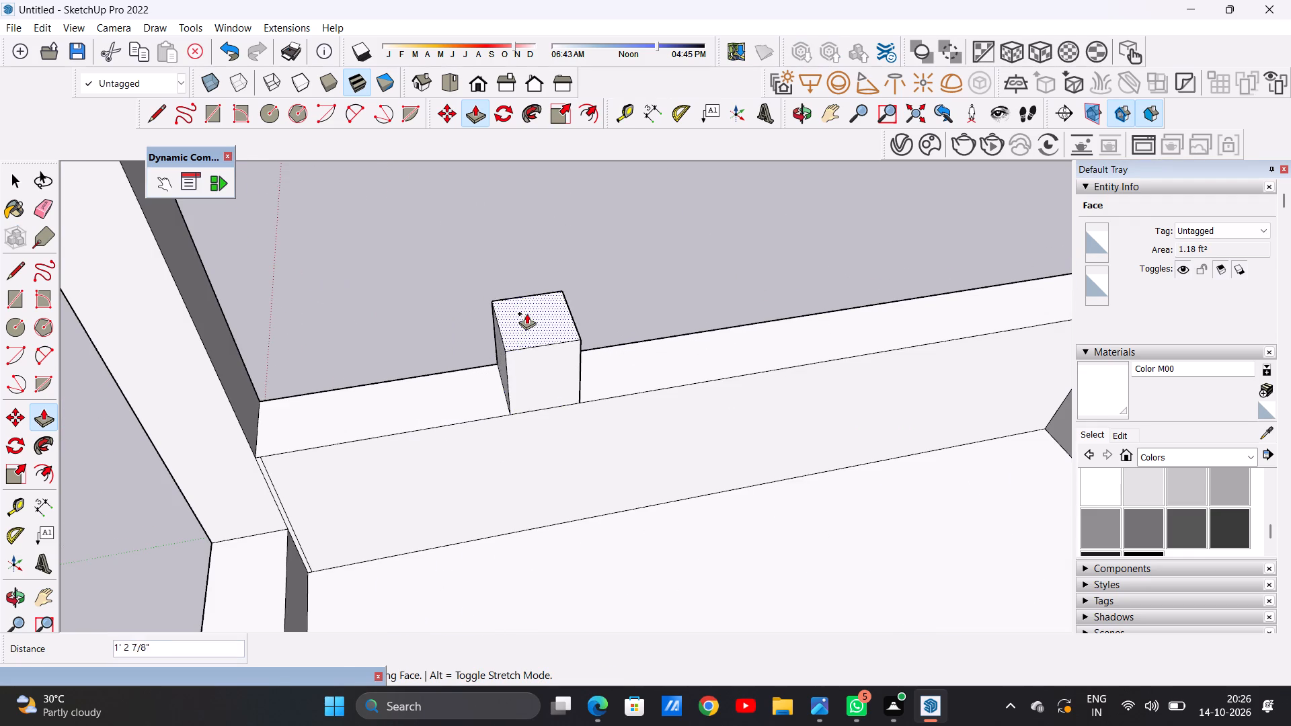
pyautogui.scroll(-15, 528, 320)
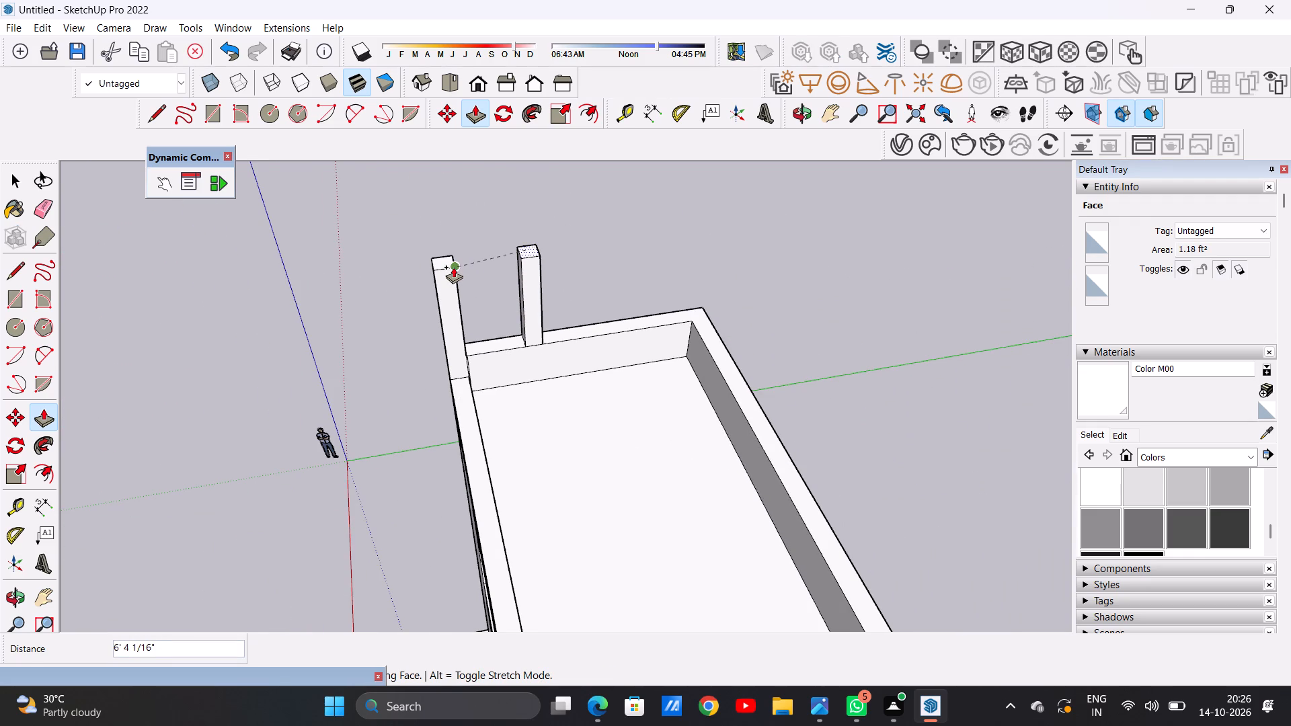
pyautogui.click(453, 267)
pyautogui.press('space')
pyautogui.scroll(-15, 570, 458)
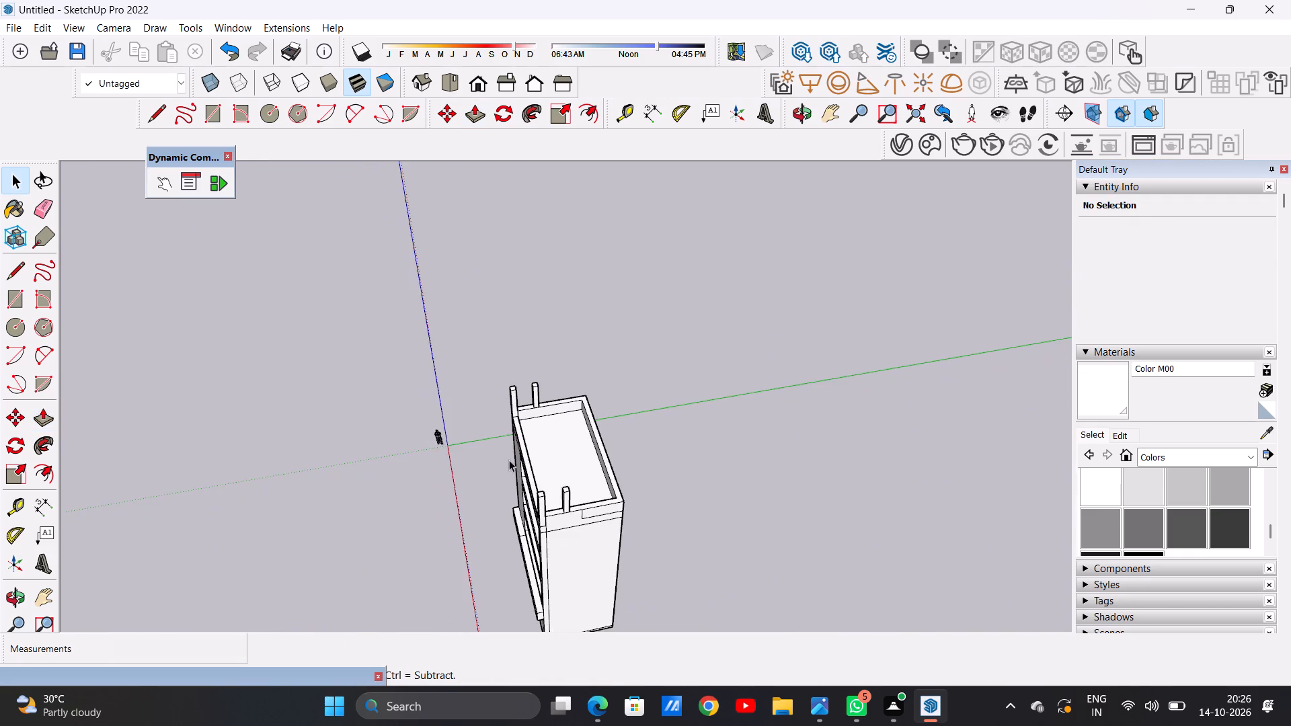
# Examine the four roof posts and the parapets from the front, above and the building's right side.
pyautogui.moveTo(509, 455); pyautogui.dragTo(784, 302, button='middle')
pyautogui.scroll(5, 555, 436)
pyautogui.moveTo(553, 429); pyautogui.dragTo(721, 436, button='middle')
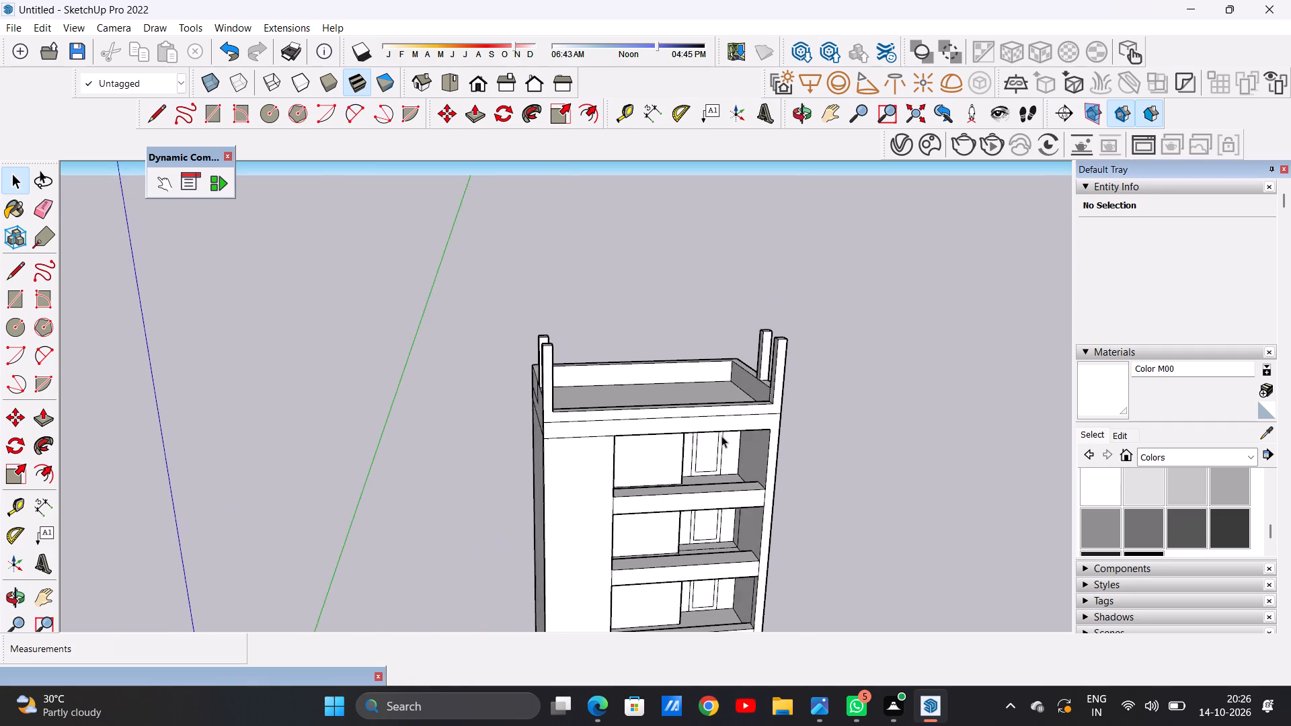
pyautogui.scroll(3, 701, 422)
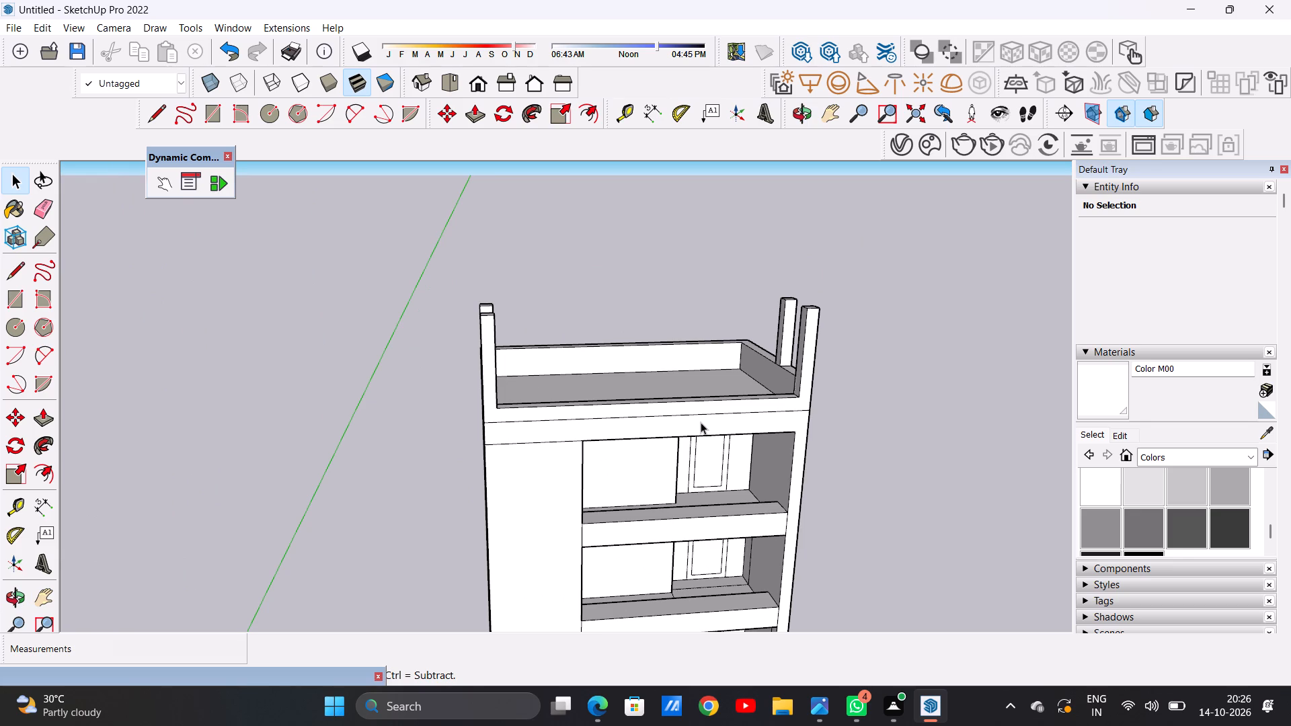
pyautogui.scroll(-9, 483, 396)
pyautogui.scroll(-18, 498, 385)
pyautogui.scroll(6, 609, 368)
pyautogui.moveTo(615, 366); pyautogui.dragTo(404, 382, button='middle')
pyautogui.scroll(7, 417, 363)
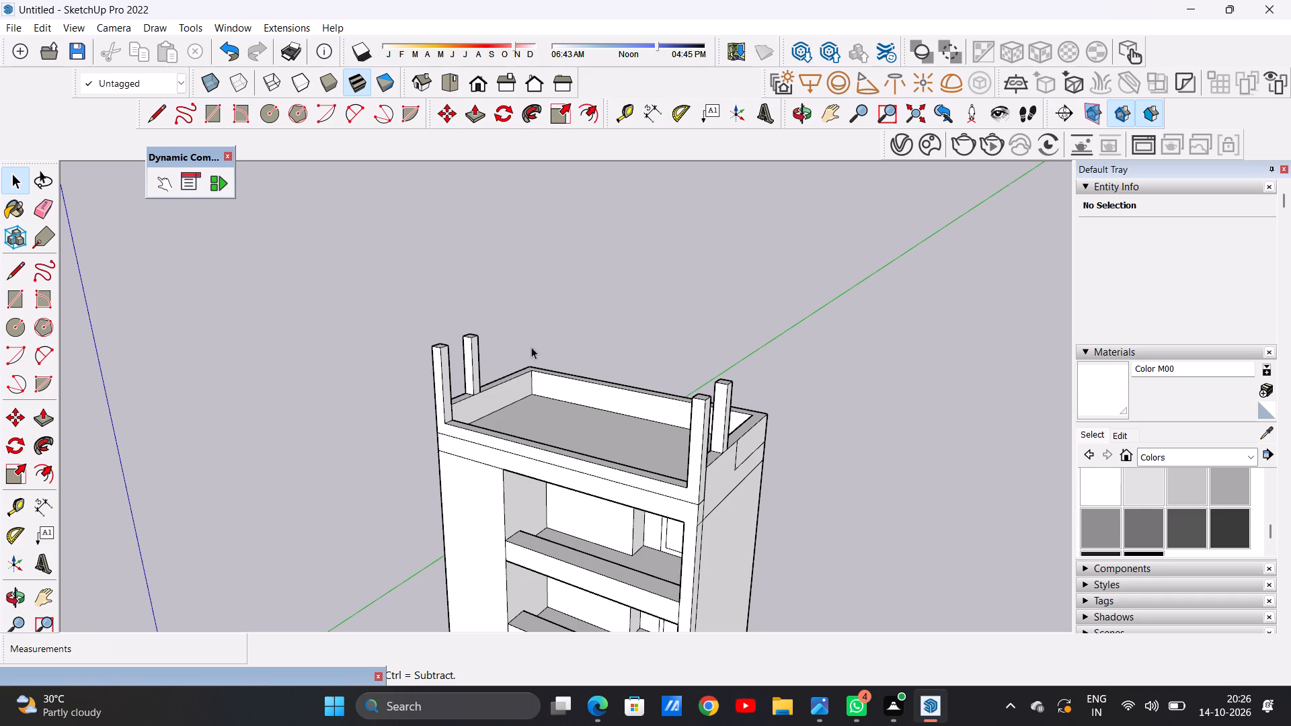
pyautogui.scroll(-20, 538, 355)
pyautogui.scroll(-6, 538, 355)
pyautogui.scroll(12, 556, 378)
pyautogui.moveTo(469, 388); pyautogui.dragTo(492, 458, button='middle')
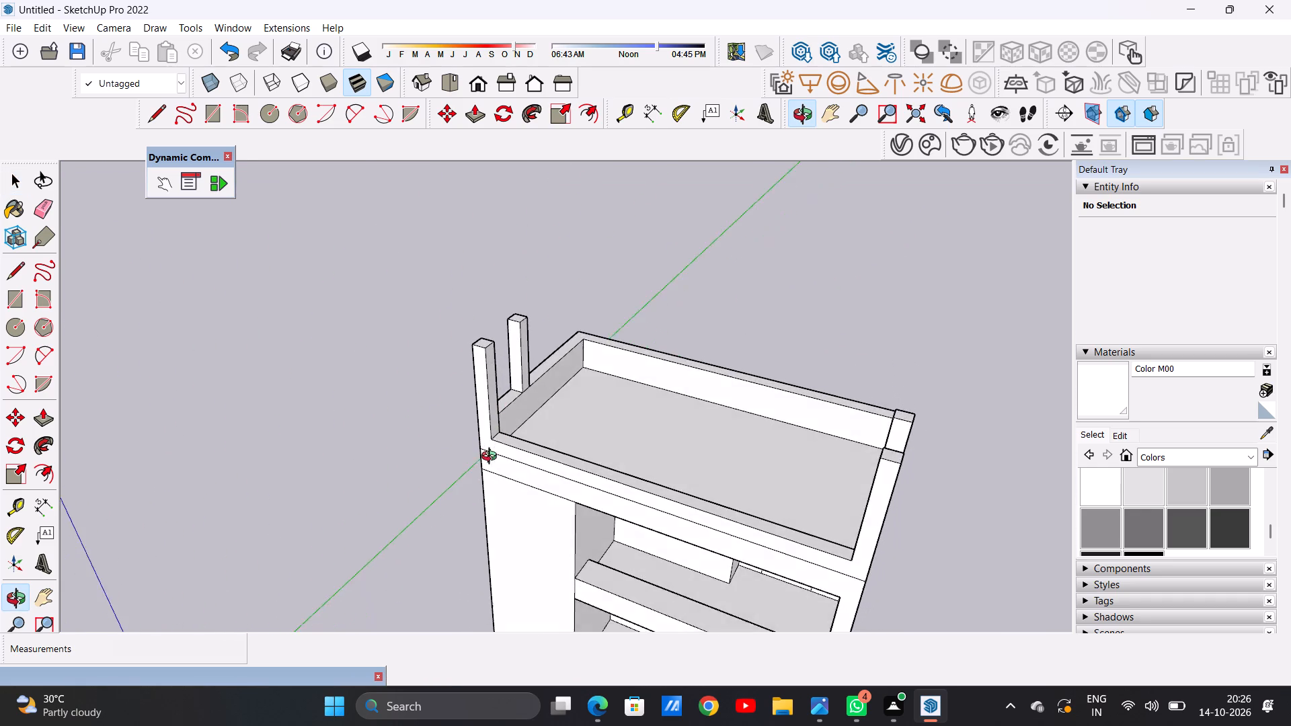
pyautogui.moveTo(492, 458); pyautogui.dragTo(520, 466, button='middle')
pyautogui.scroll(-6, 614, 411)
pyautogui.scroll(6, 565, 396)
pyautogui.moveTo(609, 405); pyautogui.dragTo(496, 319, button='middle')
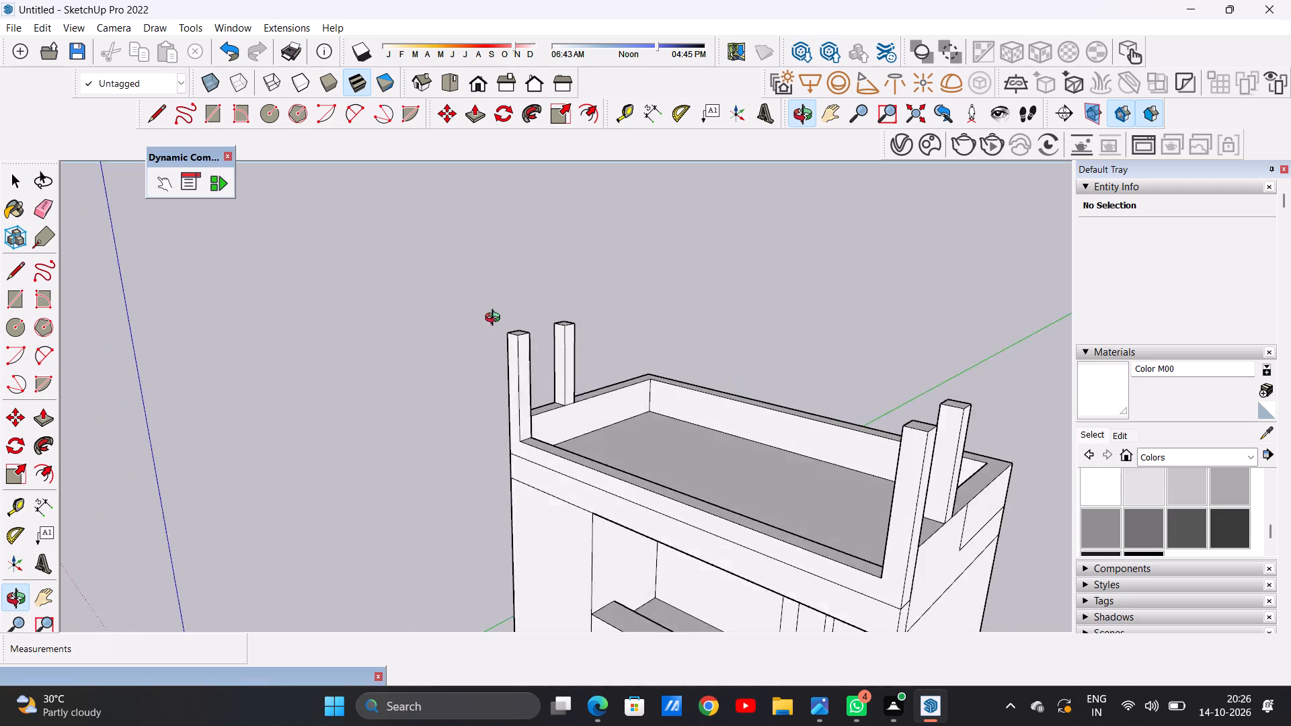
pyautogui.moveTo(496, 319); pyautogui.dragTo(448, 330, button='middle')
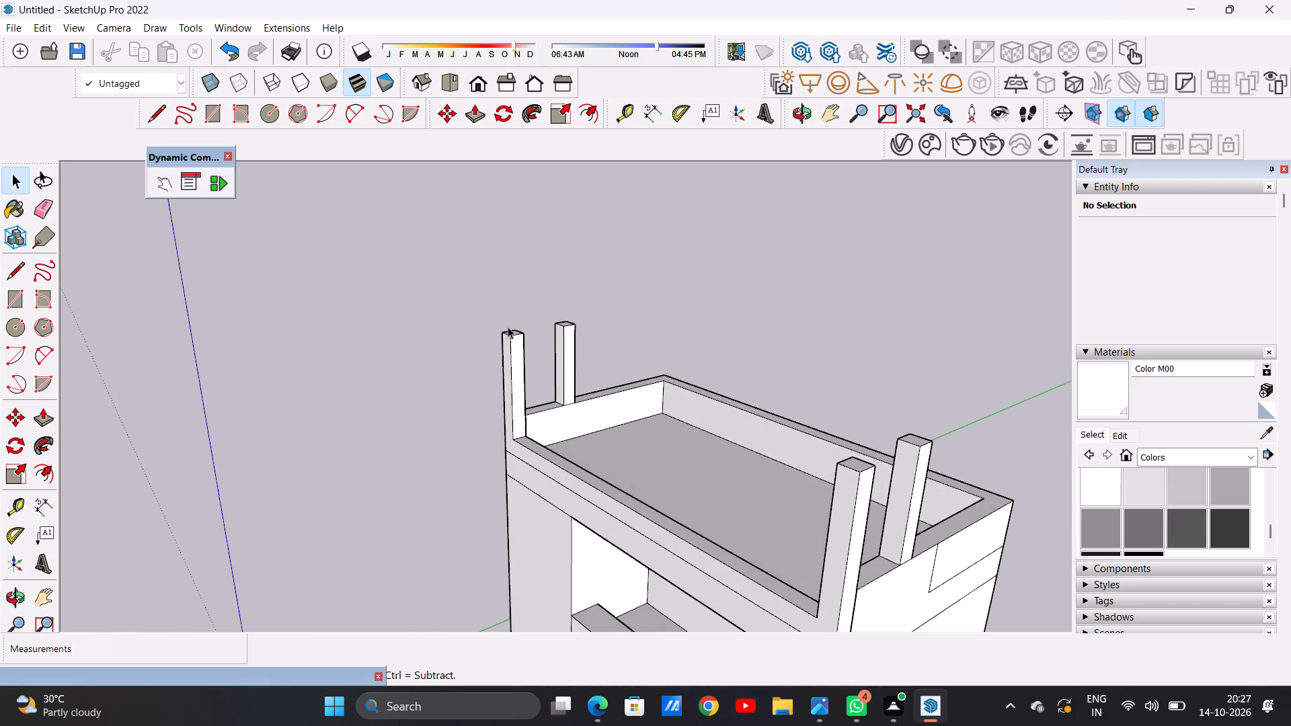
pyautogui.scroll(-5, 584, 329)
pyautogui.moveTo(613, 369); pyautogui.dragTo(810, 339, button='middle')
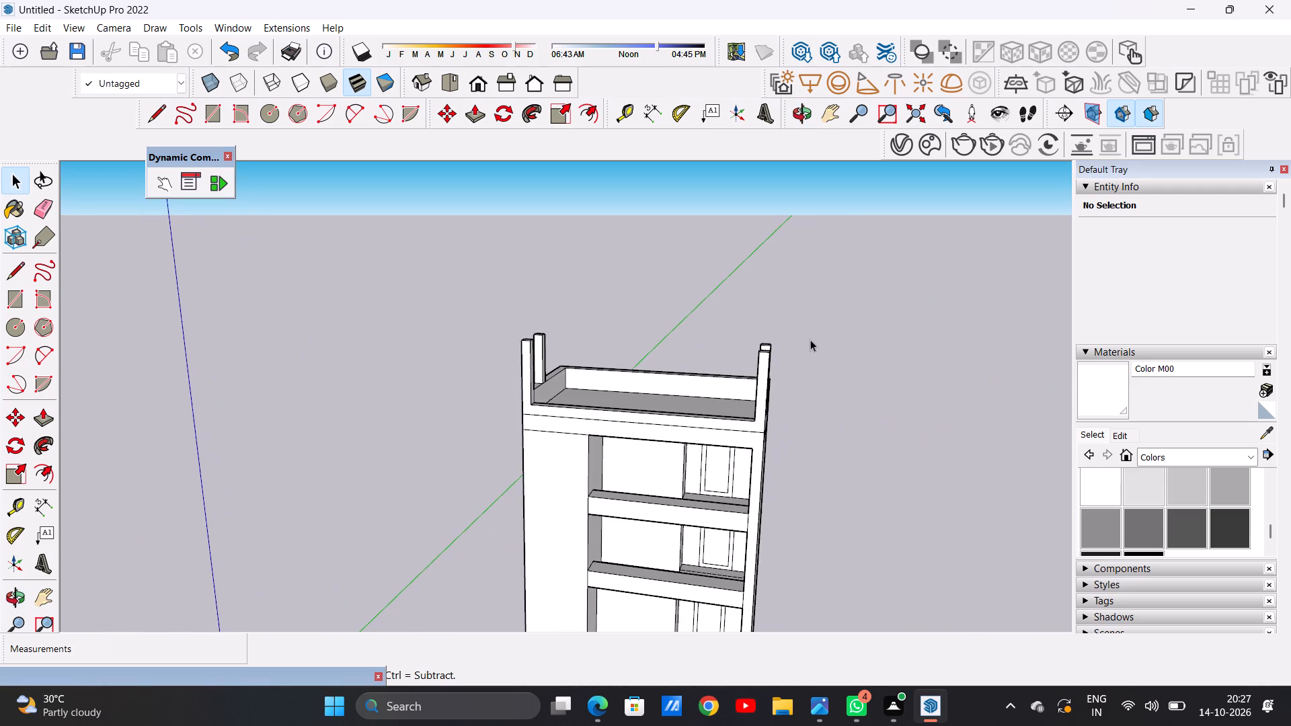
pyautogui.scroll(4, 744, 387)
pyautogui.scroll(-5, 798, 383)
pyautogui.moveTo(783, 341); pyautogui.dragTo(705, 474, button='middle')
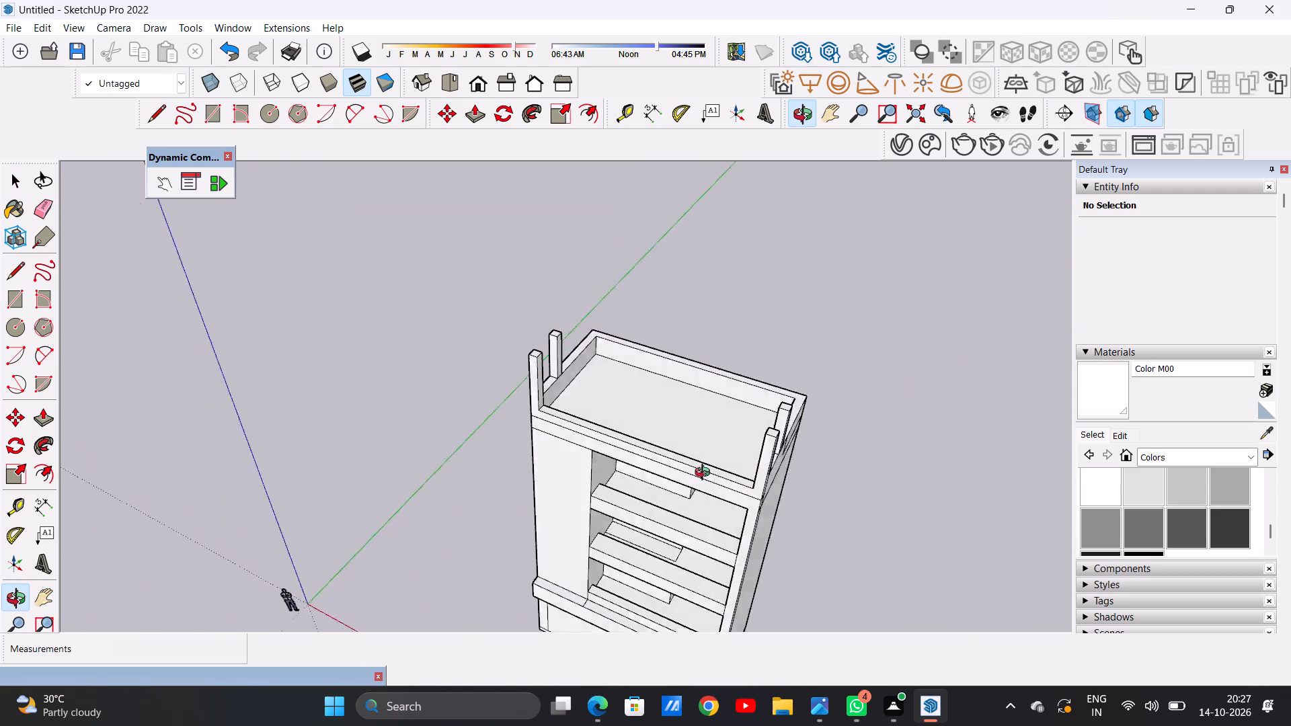
pyautogui.moveTo(705, 474); pyautogui.dragTo(487, 414, button='middle')
pyautogui.scroll(-5, 640, 364)
# Lower the right front corner post by 11" and the post behind it to the same height.
pyautogui.moveTo(693, 410); pyautogui.dragTo(586, 503, button='middle')
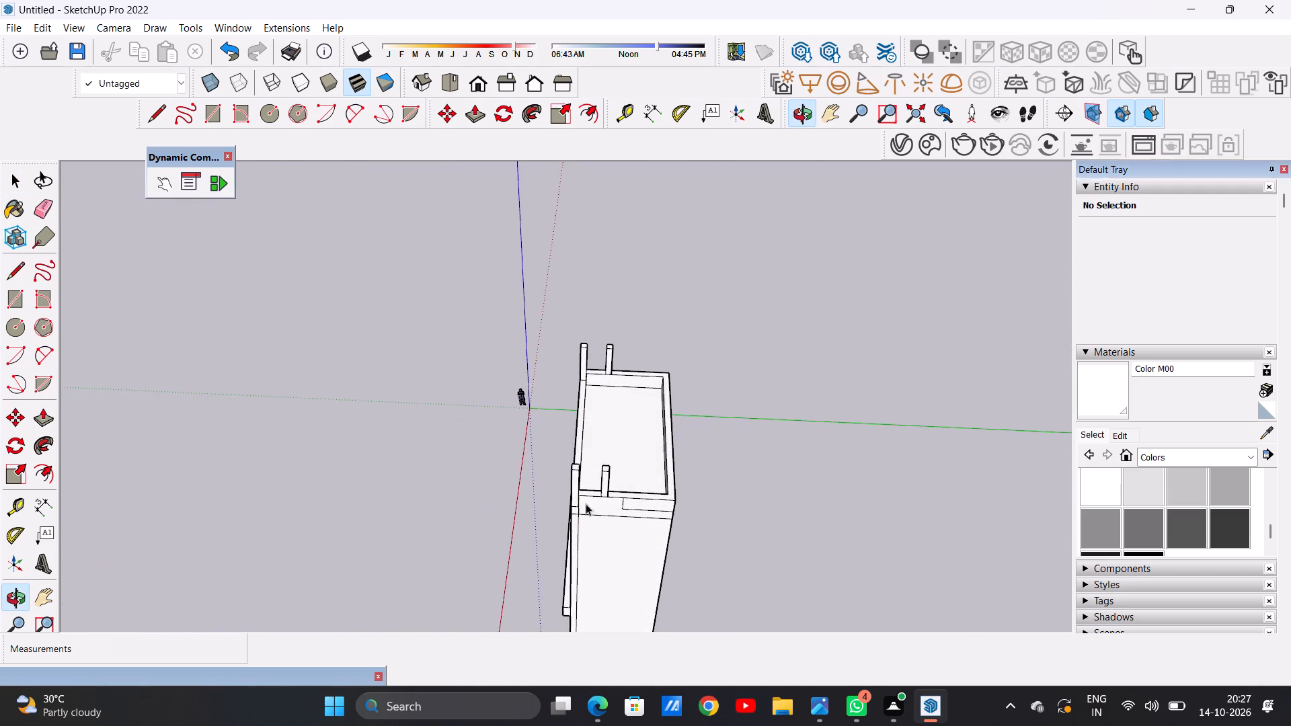
pyautogui.scroll(13, 590, 499)
pyautogui.press('p')
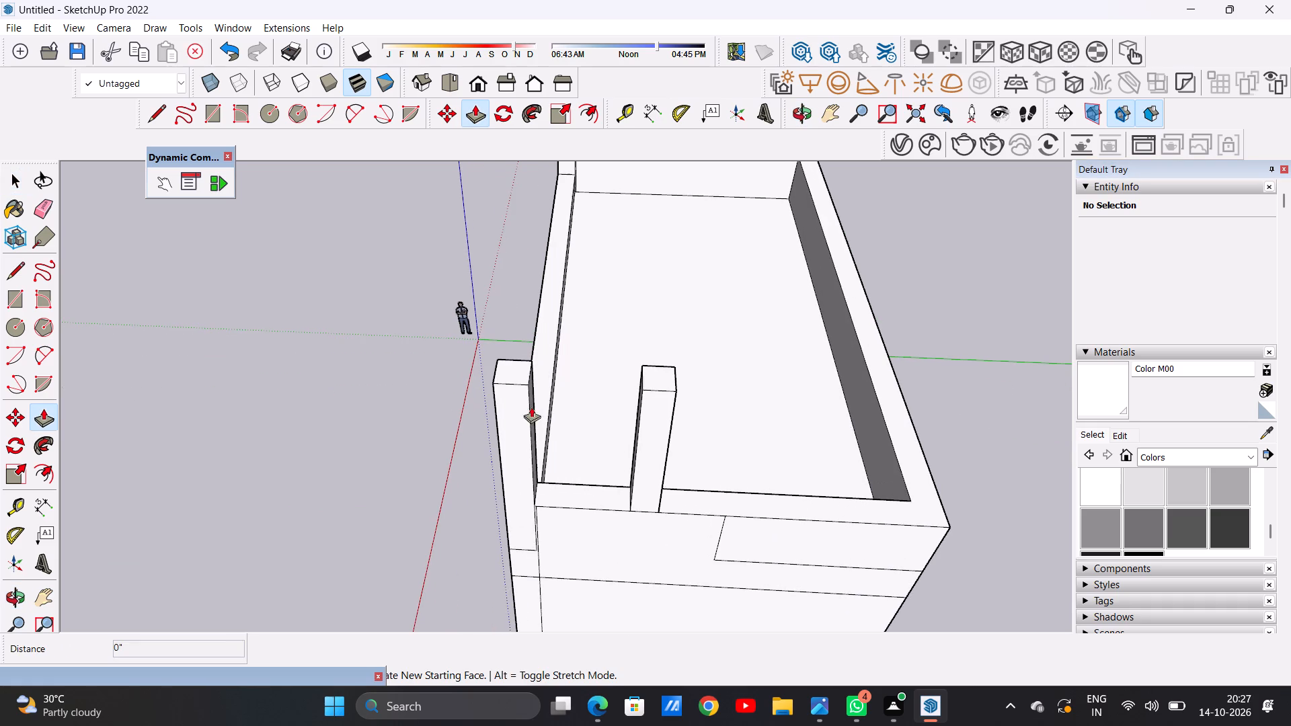
pyautogui.scroll(1, 514, 376)
pyautogui.scroll(-1, 514, 376)
pyautogui.scroll(3, 514, 376)
pyautogui.click(514, 374)
pyautogui.click(522, 401)
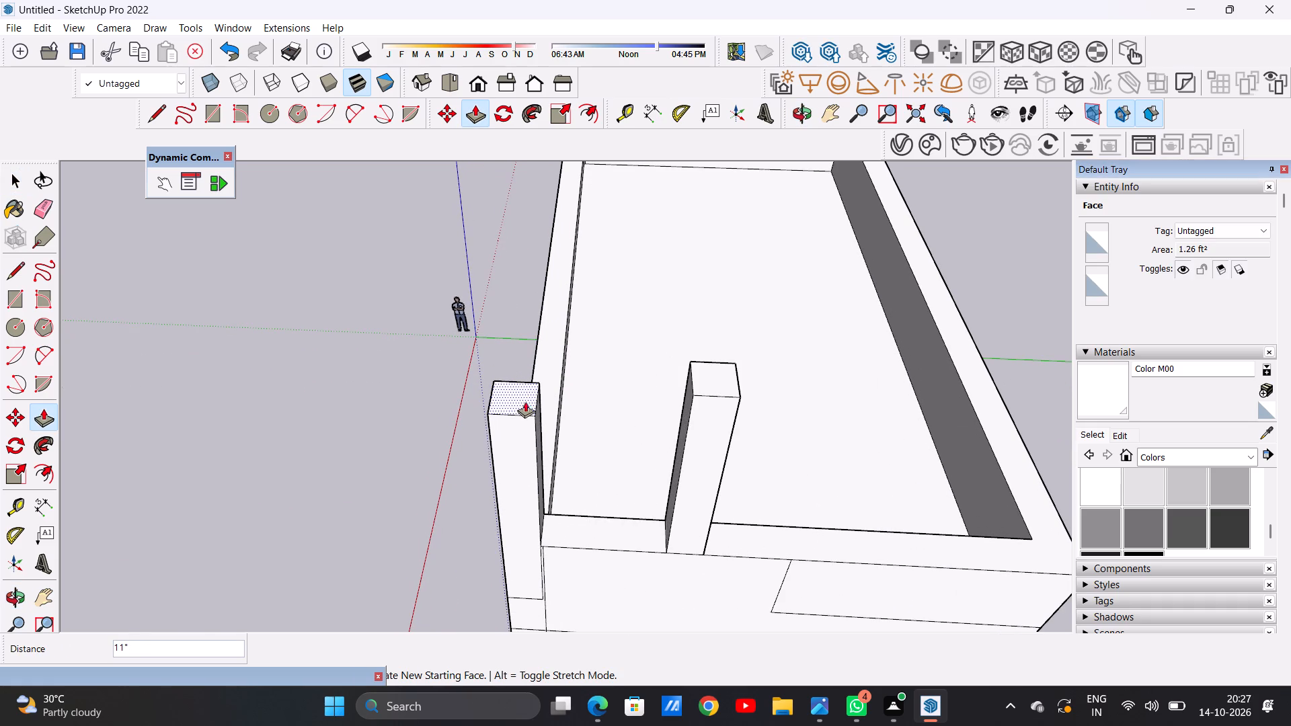
pyautogui.click(704, 373)
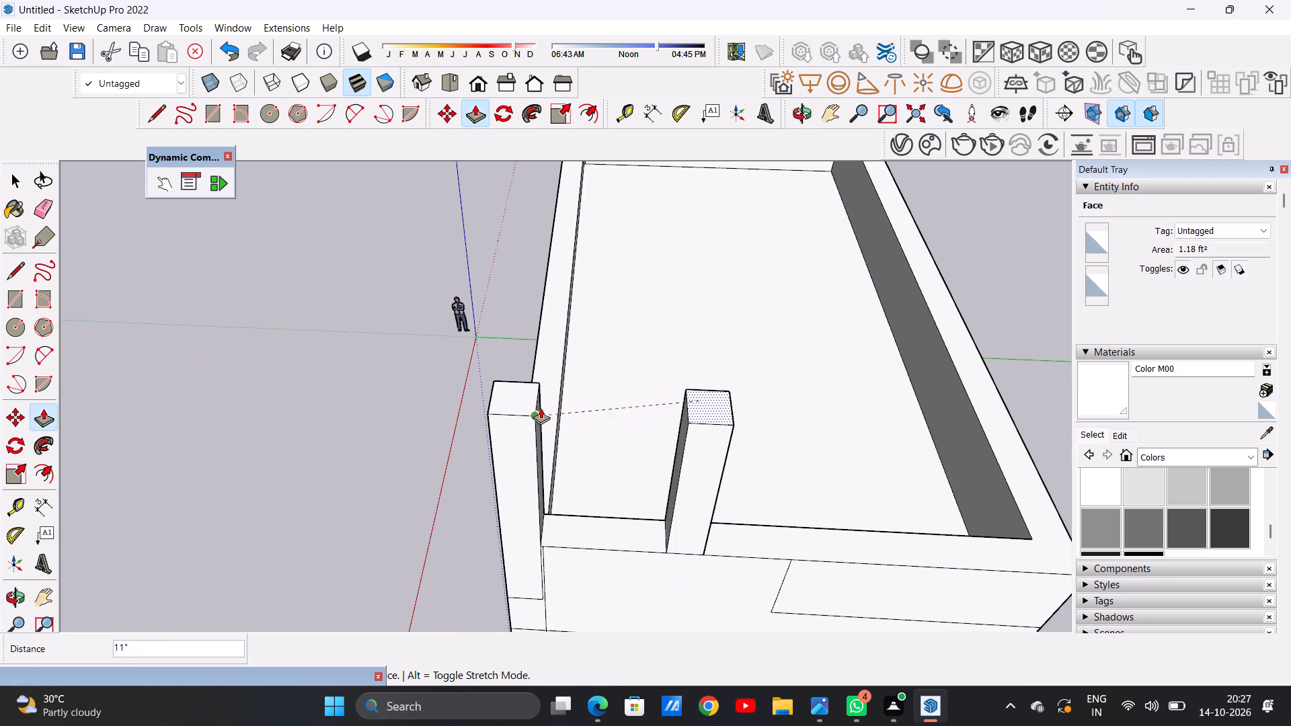
pyautogui.click(539, 408)
# Lower the left front corner post and the post behind it by 11" to match the right side posts.
pyautogui.scroll(-12, 680, 415)
pyautogui.moveTo(558, 389); pyautogui.dragTo(782, 339, button='middle')
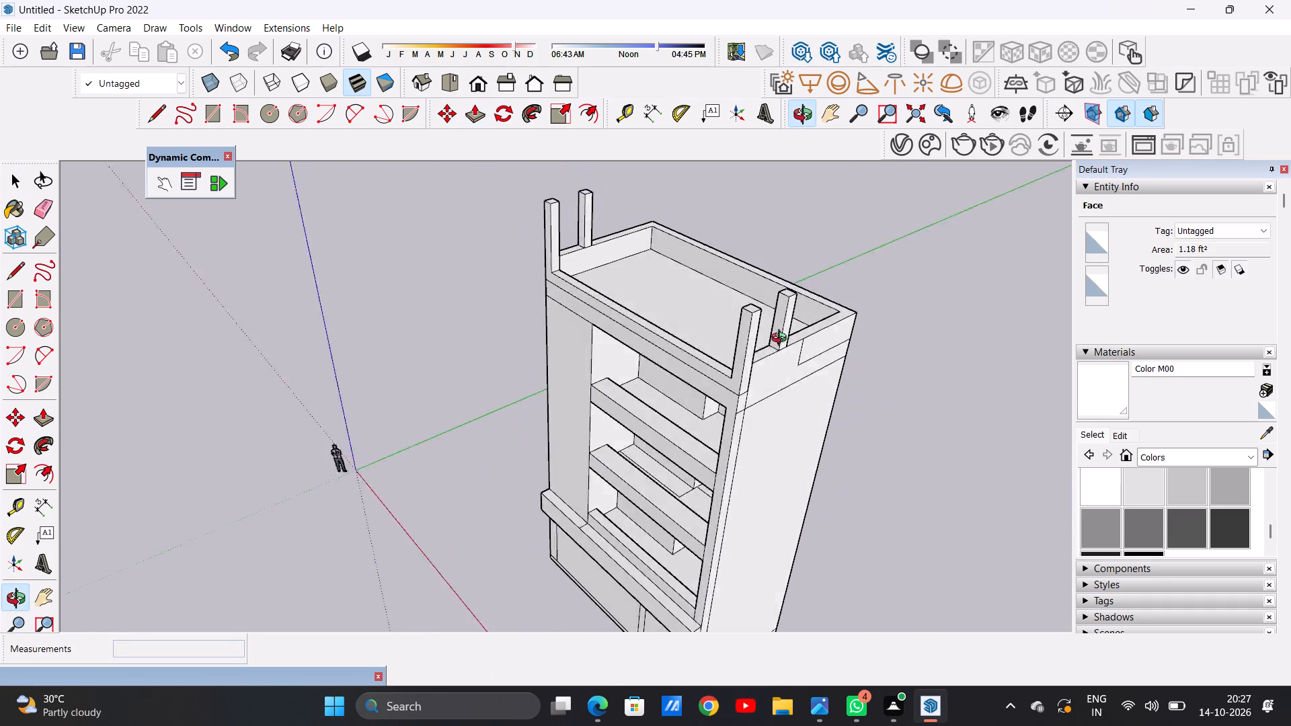
pyautogui.moveTo(782, 339); pyautogui.dragTo(819, 332, button='middle')
pyautogui.scroll(-5, 699, 402)
pyautogui.scroll(16, 602, 278)
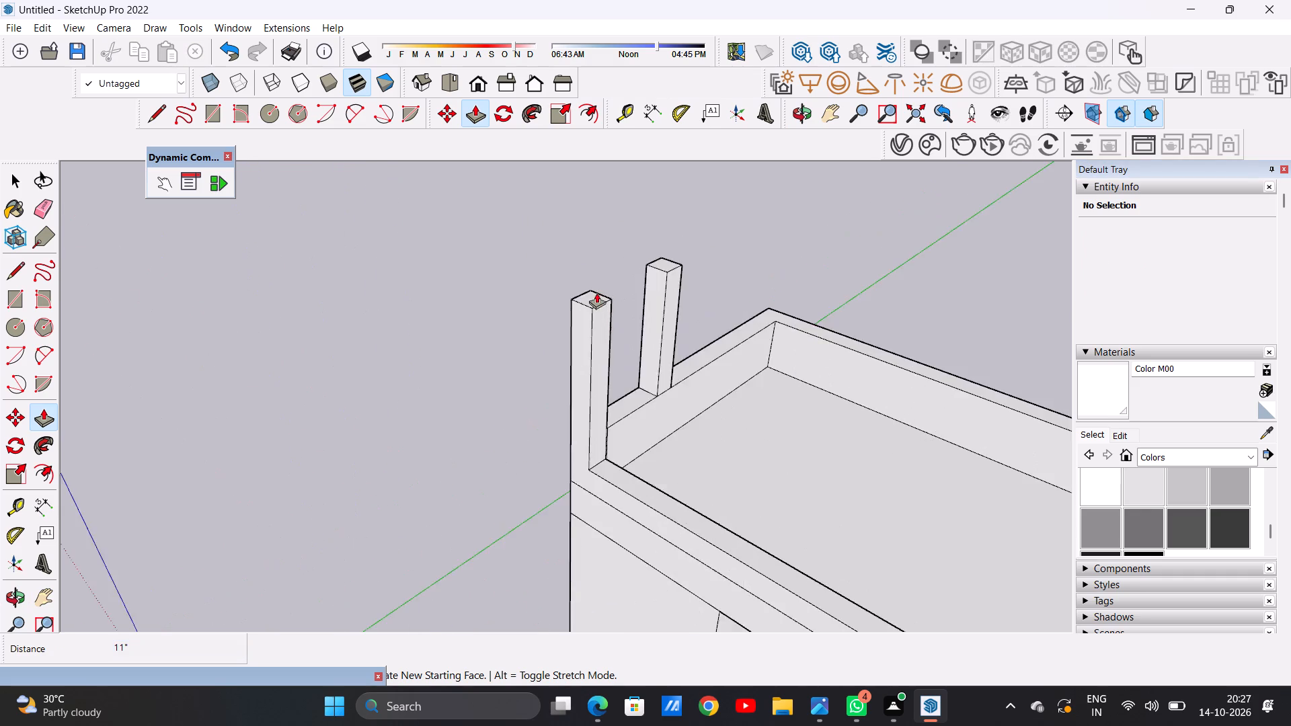
pyautogui.scroll(4, 596, 292)
pyautogui.click(572, 309)
pyautogui.scroll(-11, 582, 339)
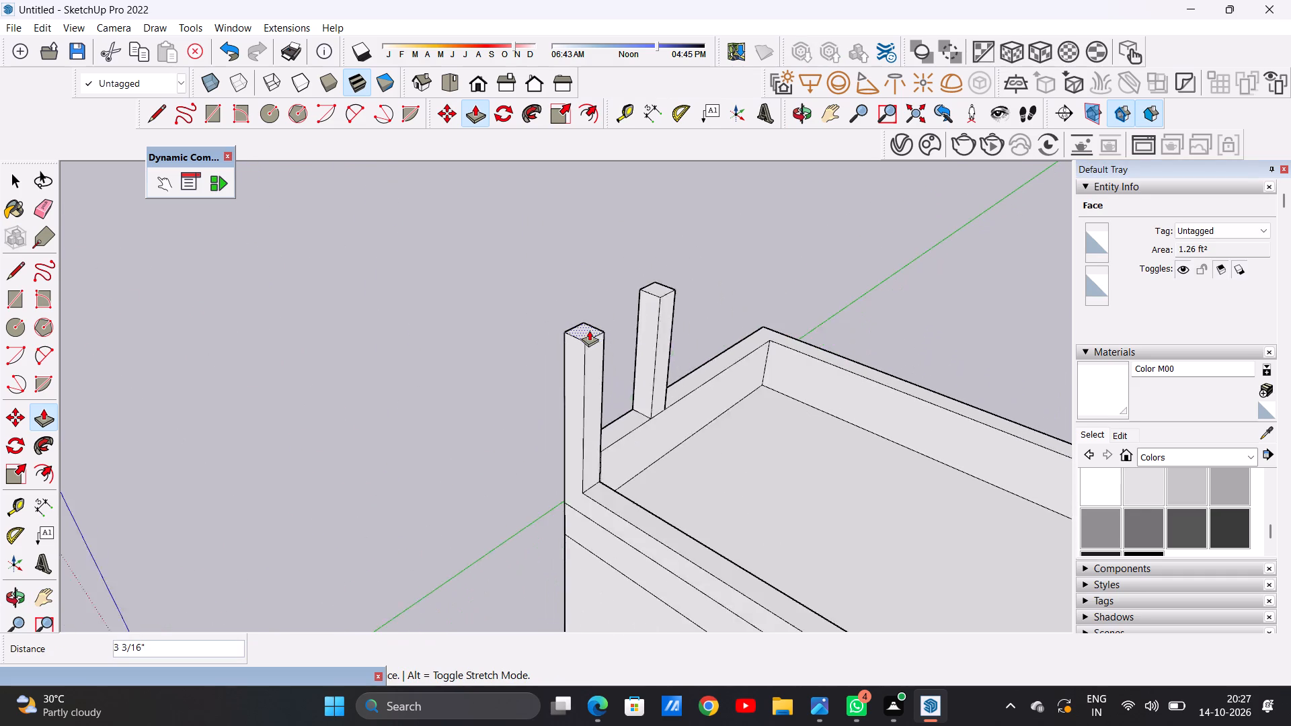
pyautogui.scroll(-5, 589, 330)
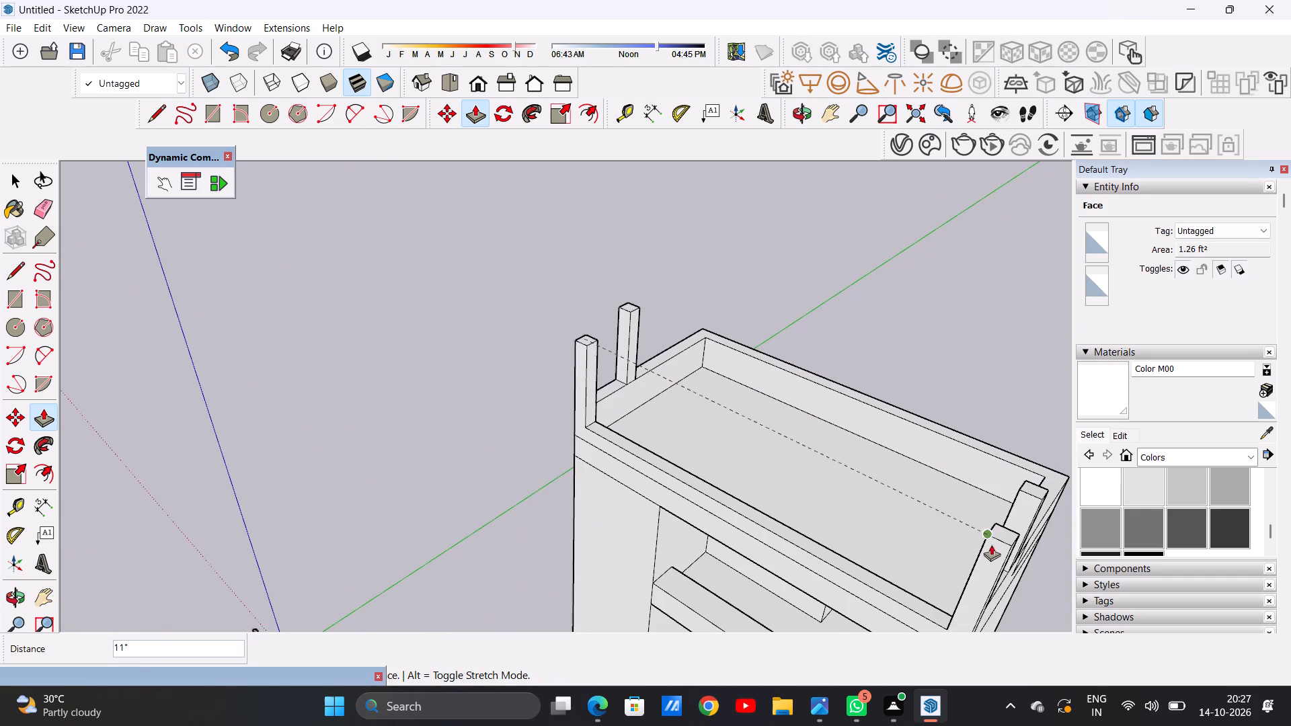
pyautogui.click(982, 538)
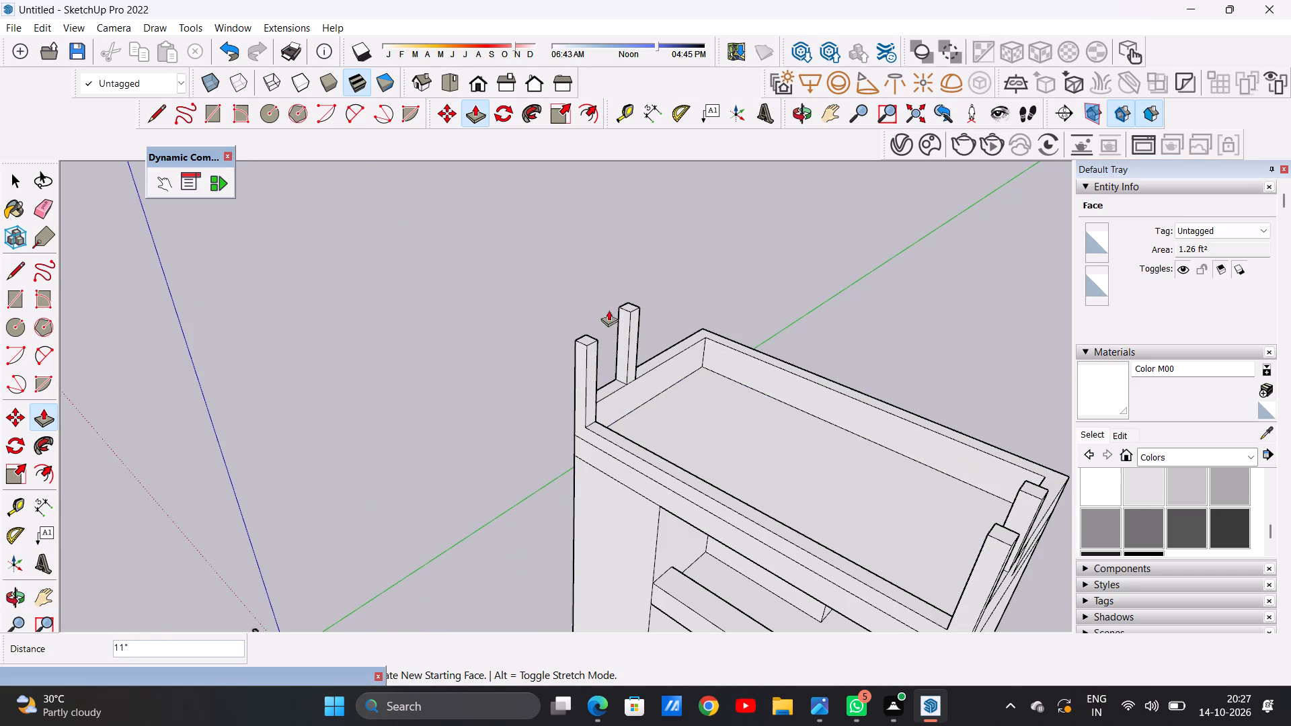
pyautogui.scroll(9, 624, 291)
pyautogui.click(648, 347)
pyautogui.scroll(-7, 615, 371)
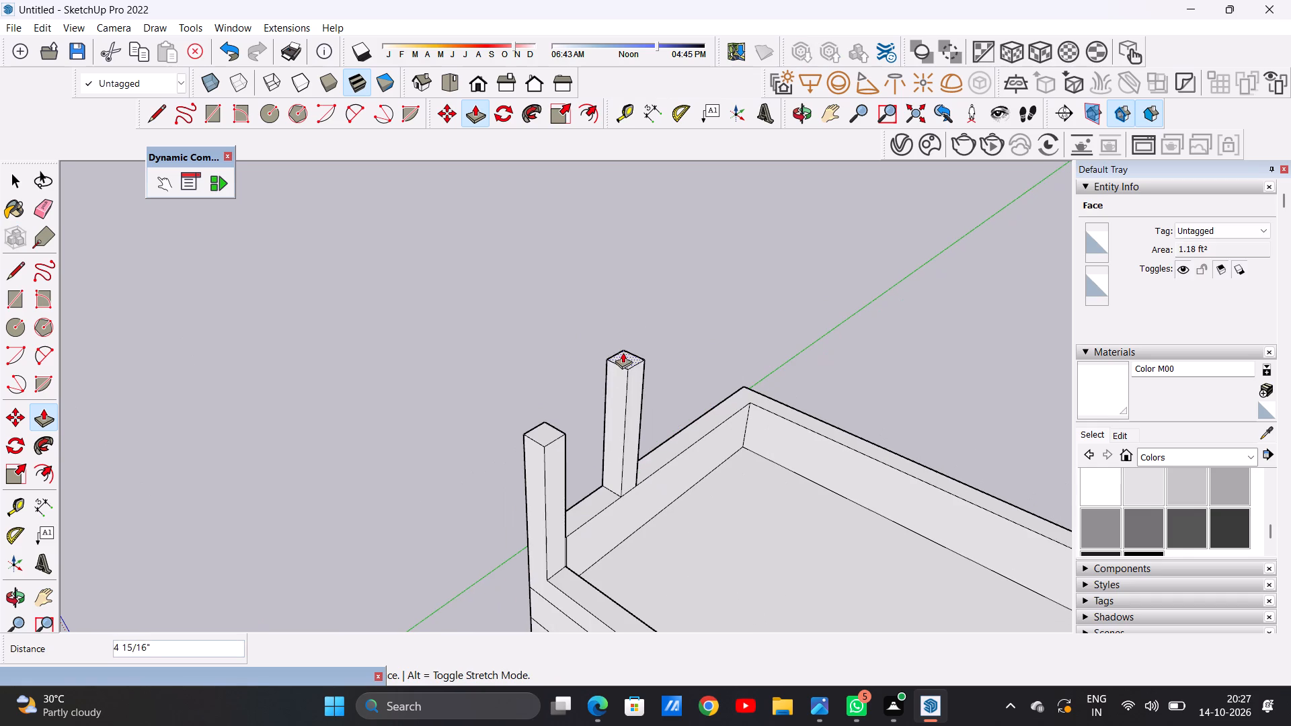
pyautogui.click(562, 430)
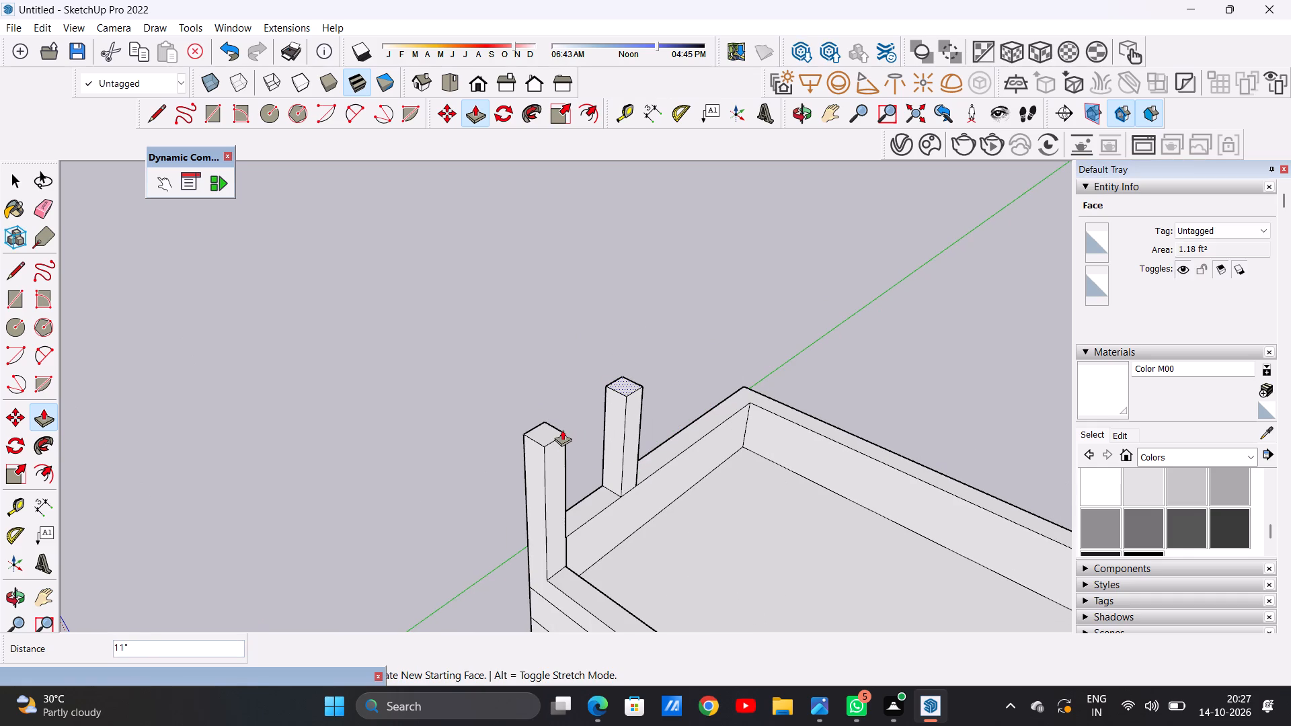
pyautogui.press('space')
# Draw a line about 1' 1 7/16" long across the left front post's rear-facing side, just below its top.
pyautogui.scroll(-14, 641, 463)
pyautogui.moveTo(805, 456); pyautogui.dragTo(943, 421, button='middle')
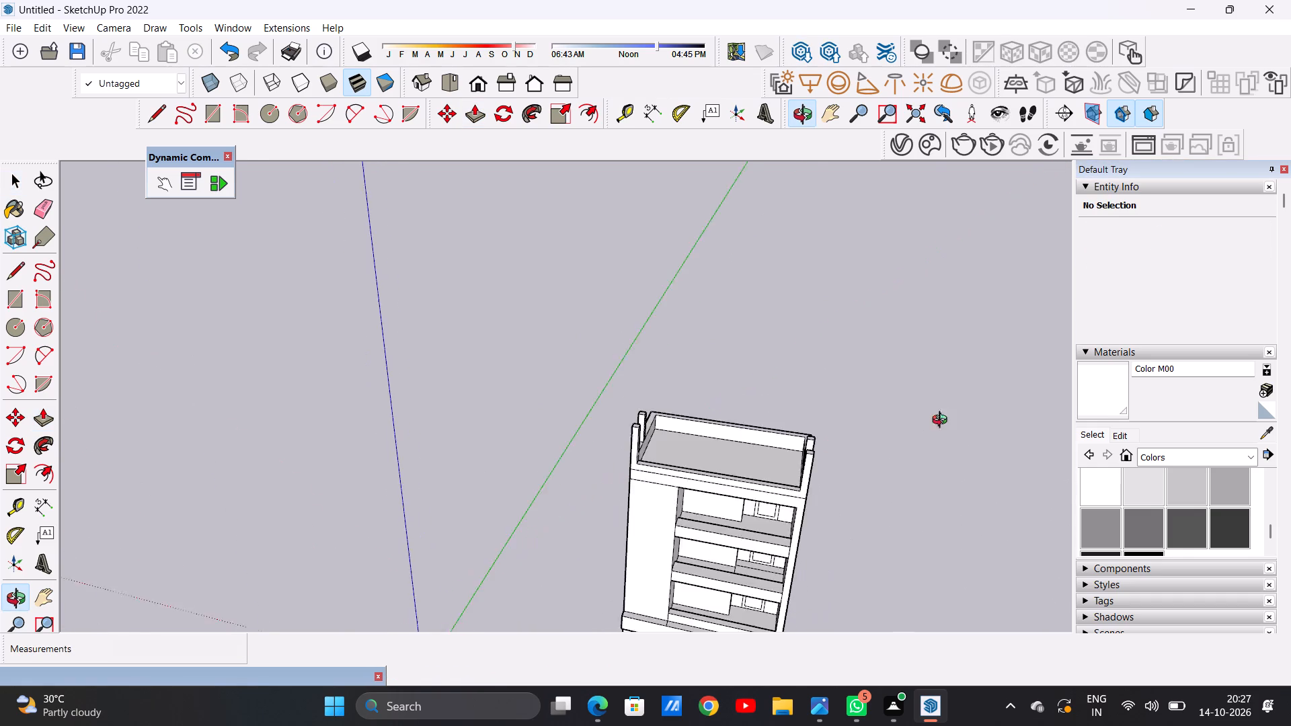
pyautogui.moveTo(943, 421); pyautogui.dragTo(463, 411, button='middle')
pyautogui.scroll(3, 563, 451)
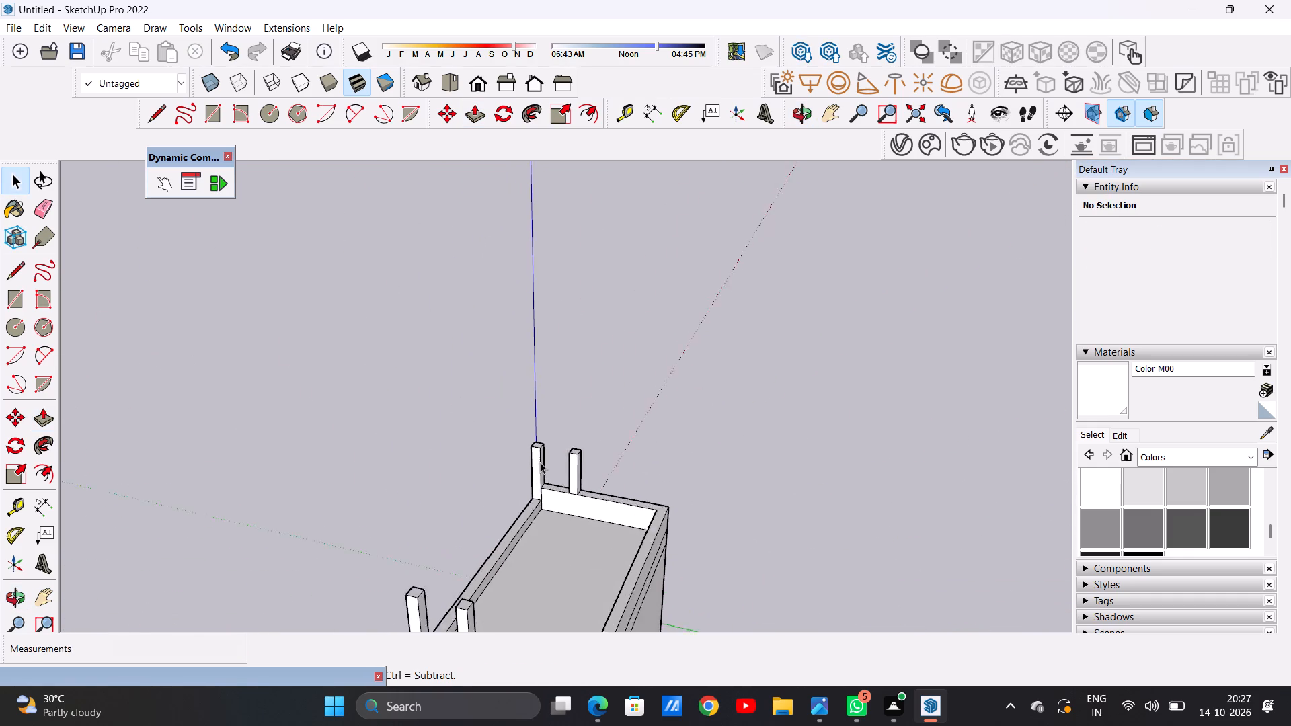
pyautogui.scroll(11, 540, 462)
pyautogui.moveTo(537, 461); pyautogui.dragTo(556, 415, button='middle')
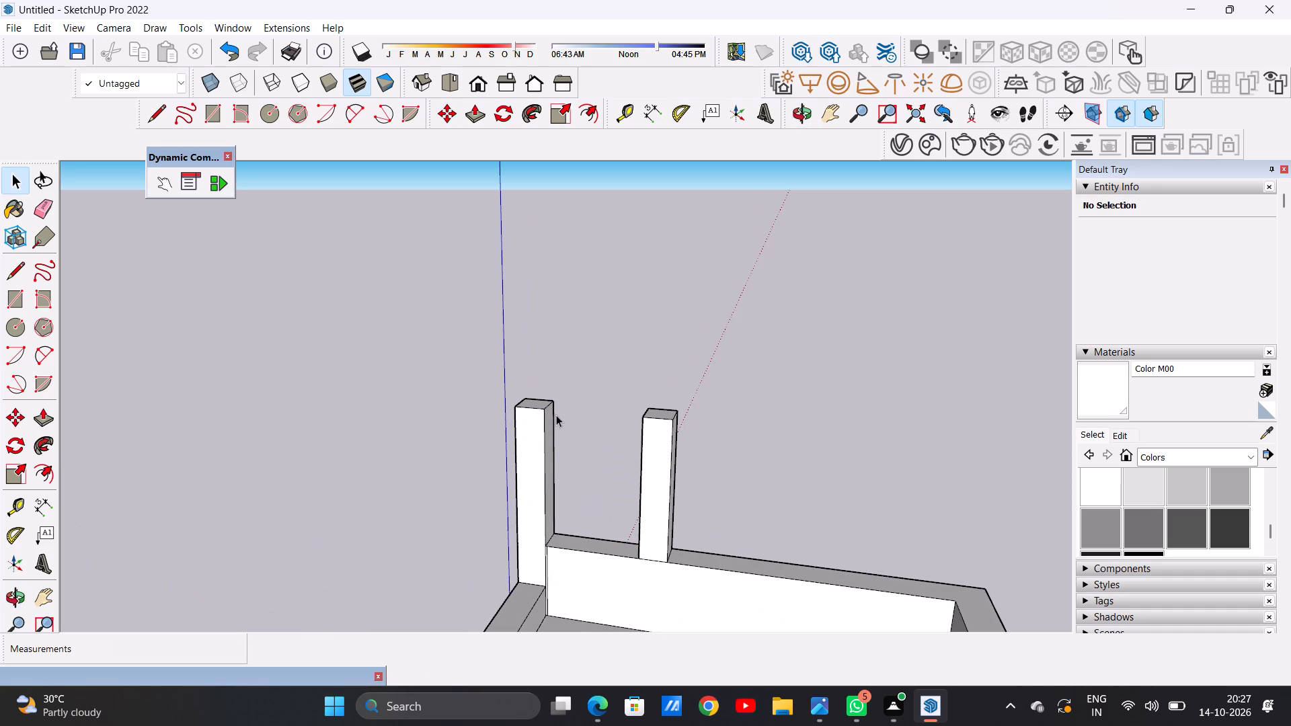
pyautogui.moveTo(549, 425); pyautogui.dragTo(454, 414, button='middle')
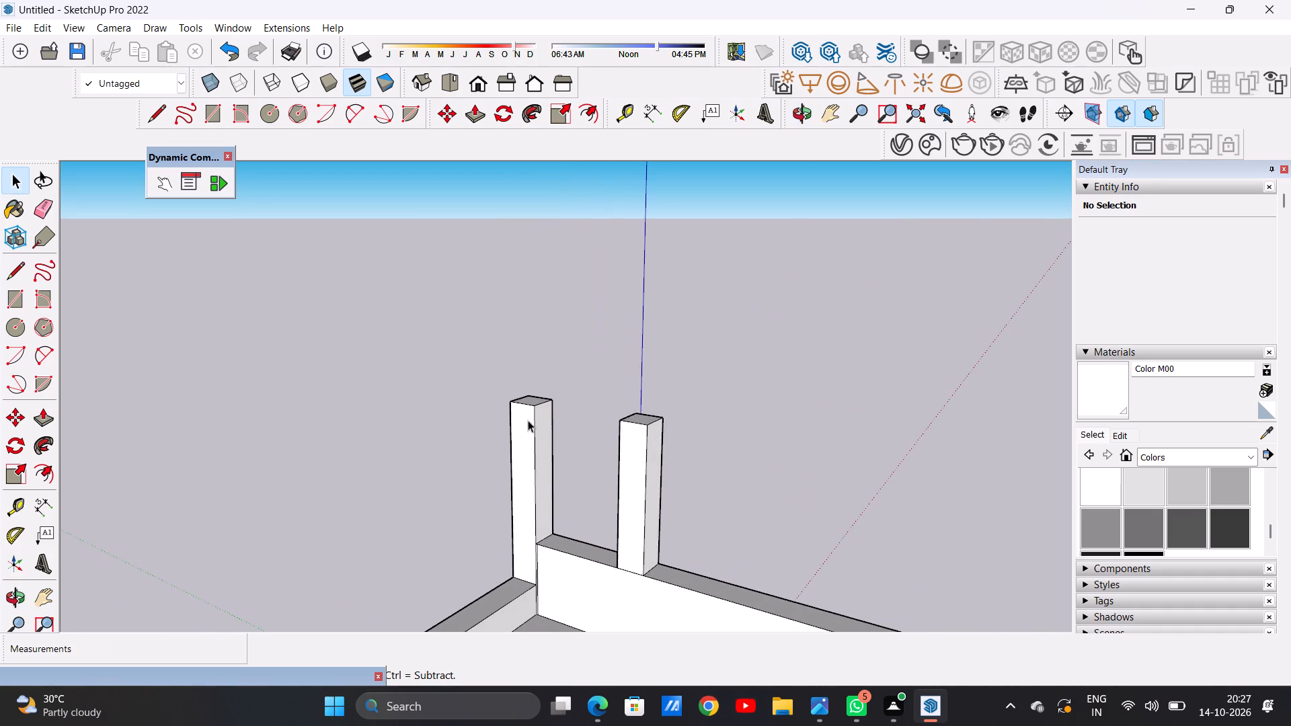
pyautogui.scroll(5, 529, 420)
pyautogui.press('l')
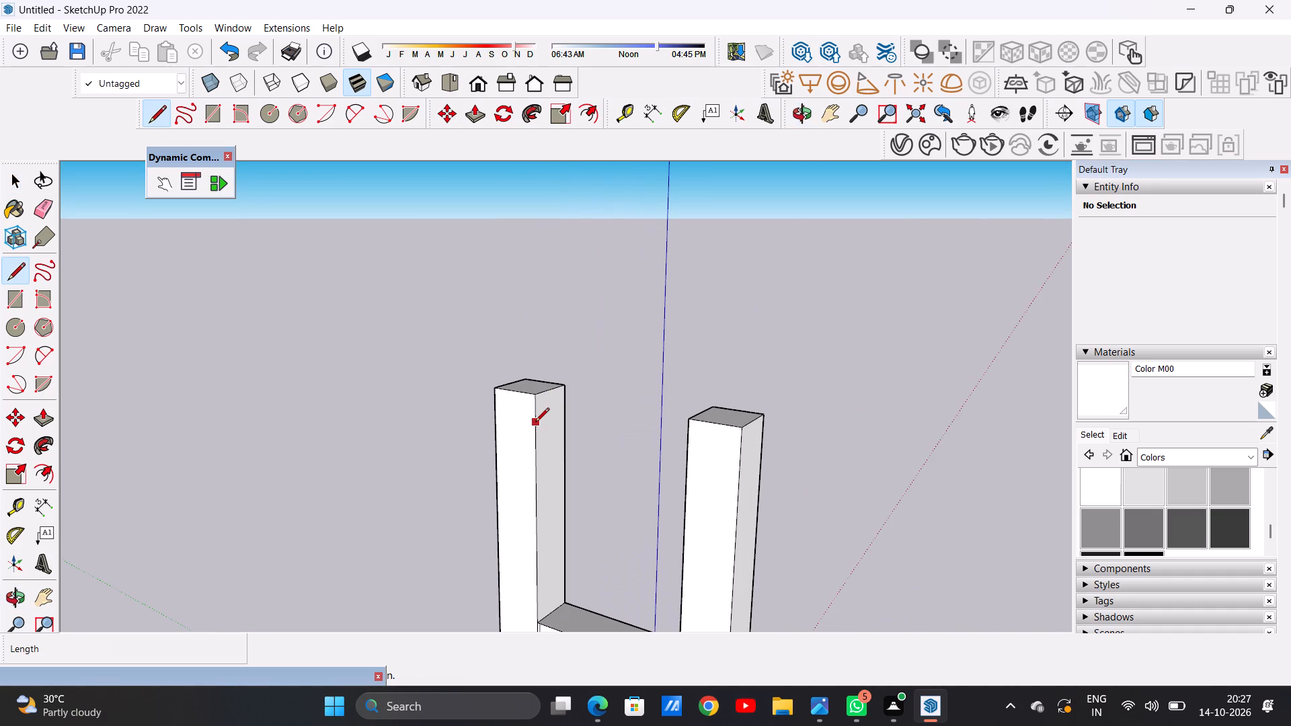
pyautogui.click(533, 421)
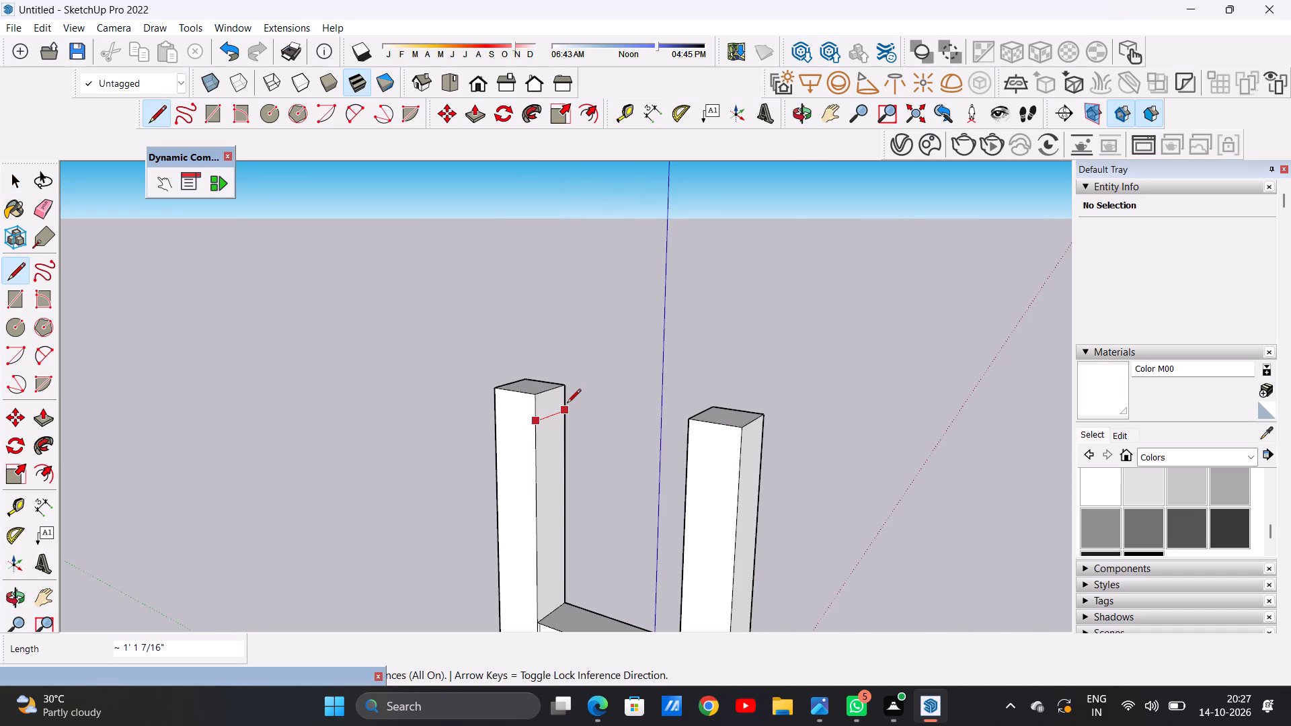
pyautogui.click(567, 410)
pyautogui.press('space')
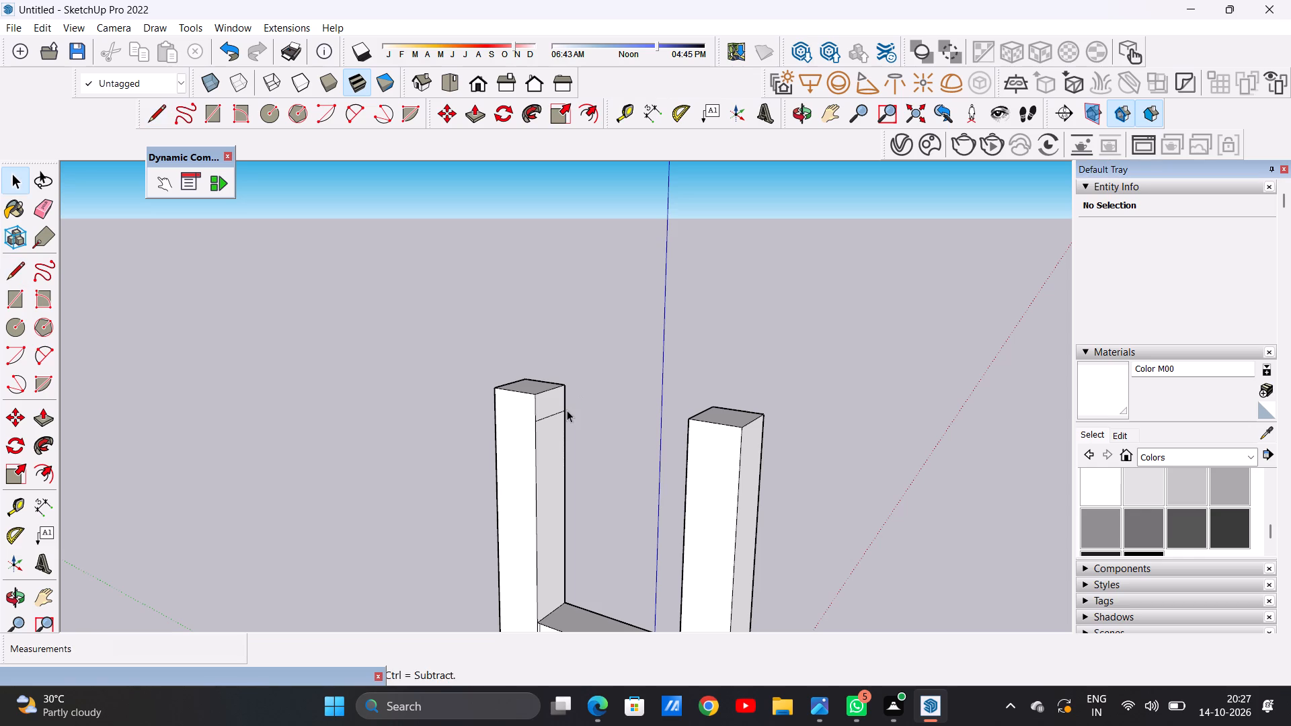
# Extrude the marked top section of the left front post about 3' 7 1/16" to meet the post behind it as a beam.
pyautogui.write('P')
pyautogui.click(549, 395)
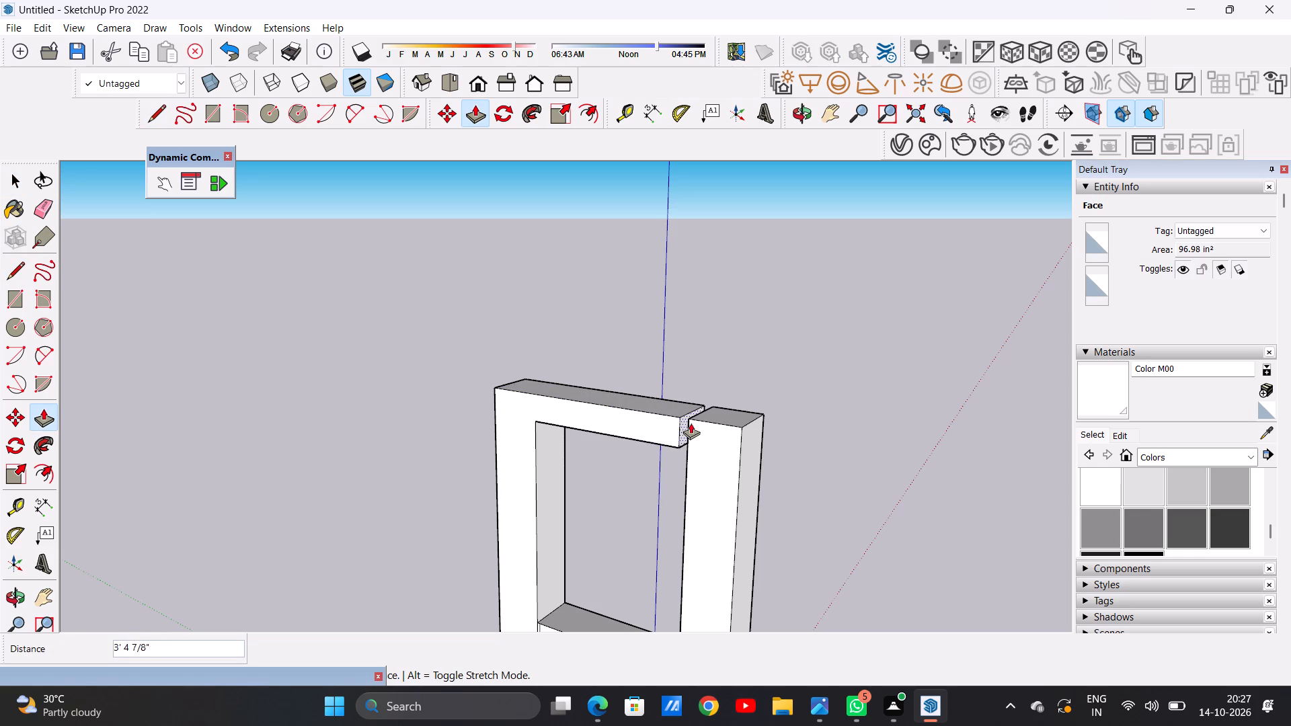
pyautogui.moveTo(682, 420); pyautogui.dragTo(875, 420, button='middle')
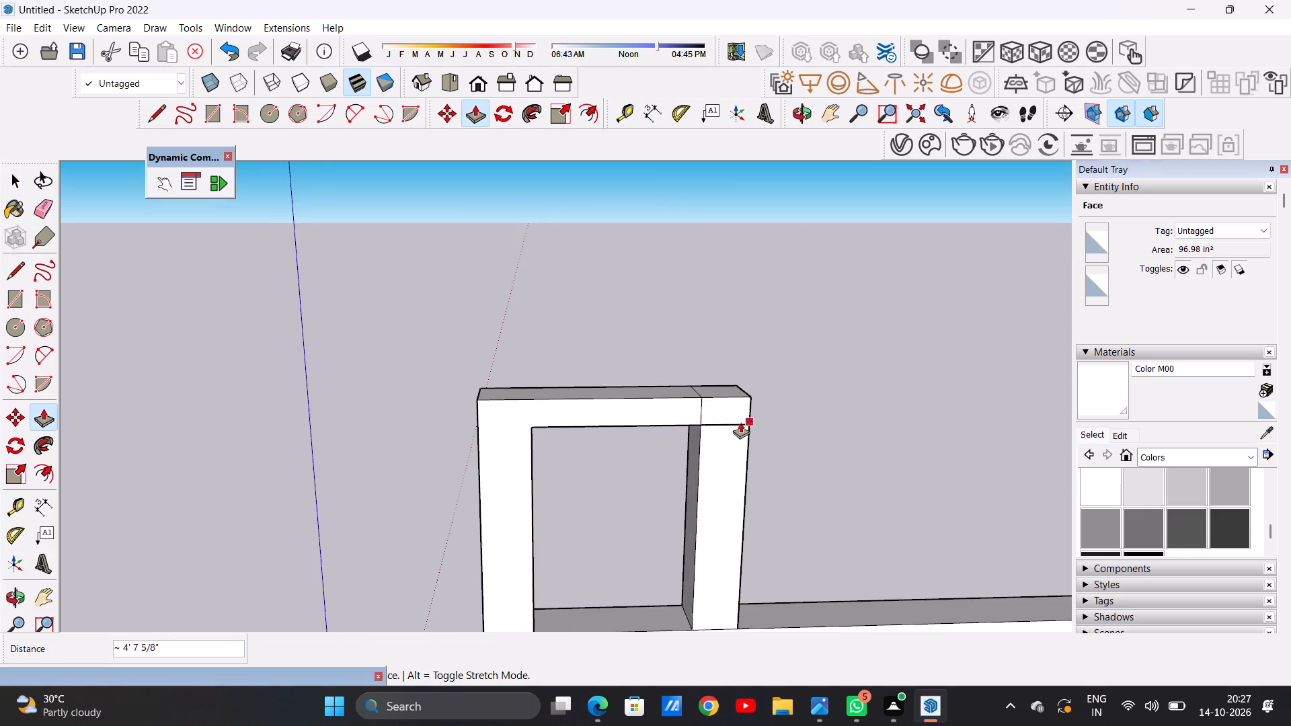
pyautogui.scroll(12, 728, 417)
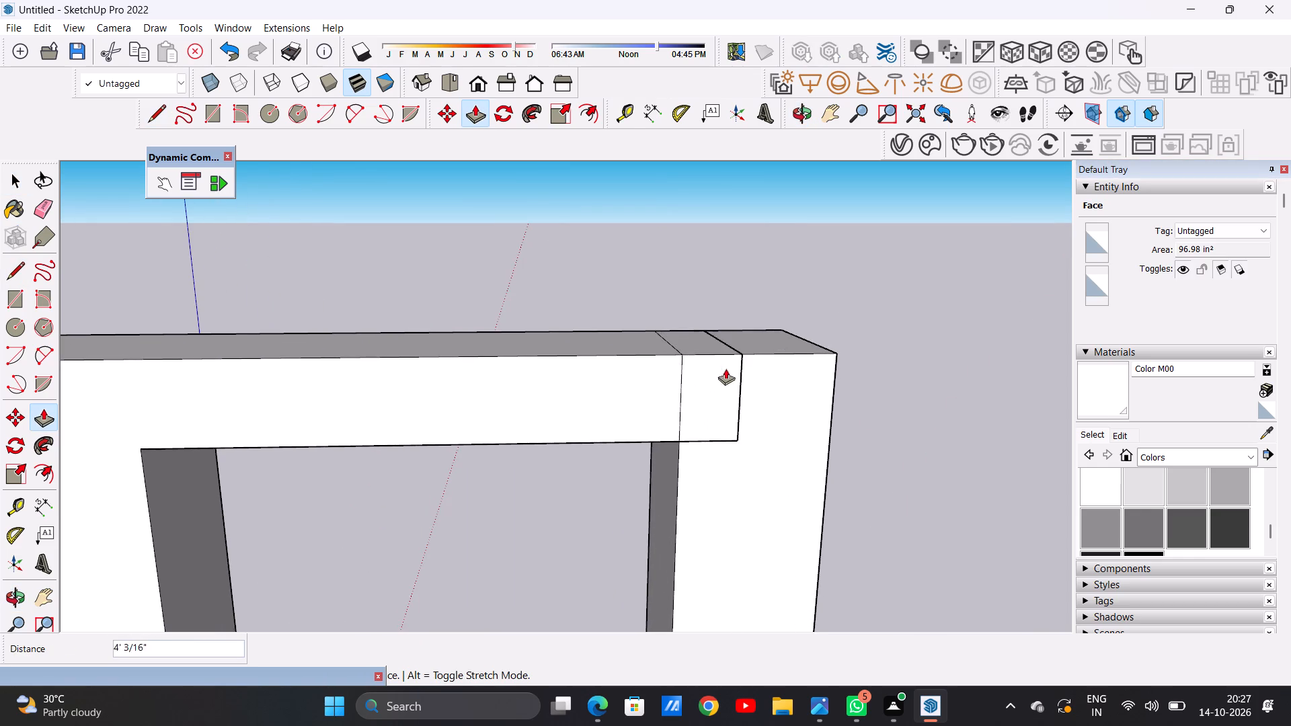
pyautogui.moveTo(726, 368); pyautogui.dragTo(572, 395, button='middle')
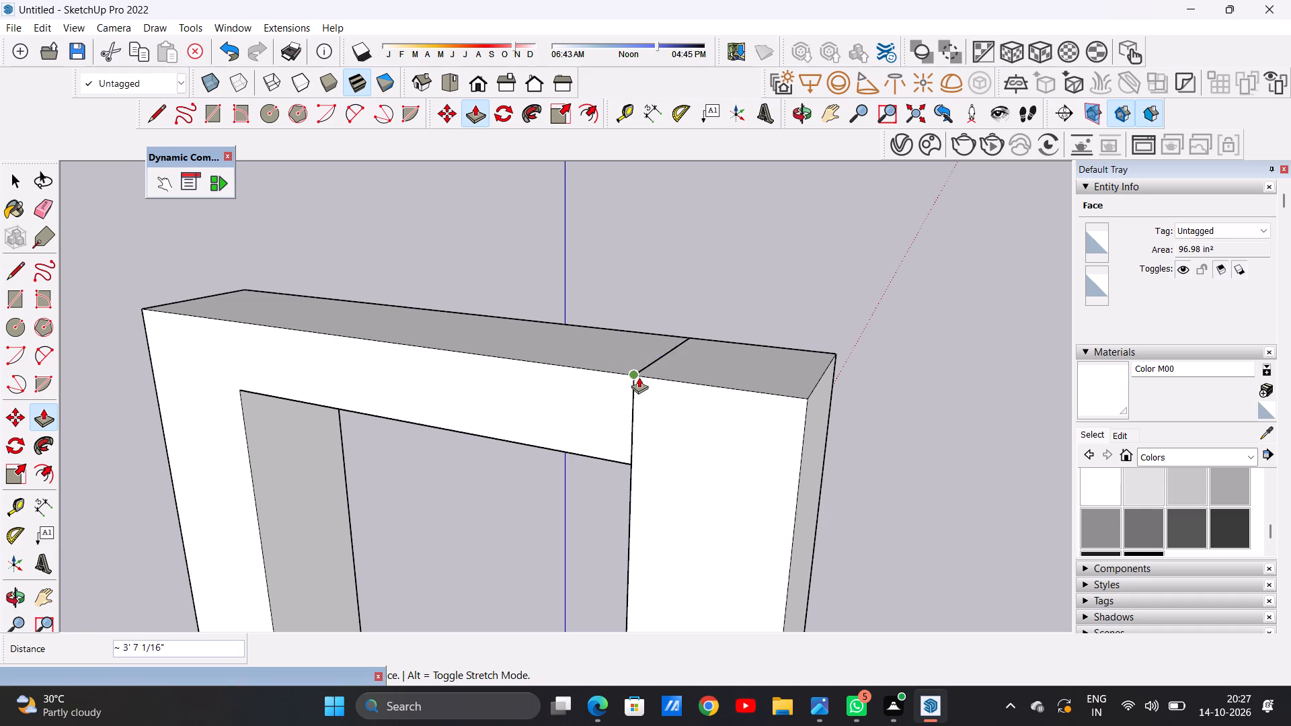
pyautogui.click(639, 377)
pyautogui.press('space')
pyautogui.scroll(-8, 651, 430)
pyautogui.moveTo(627, 450); pyautogui.dragTo(704, 433, button='middle')
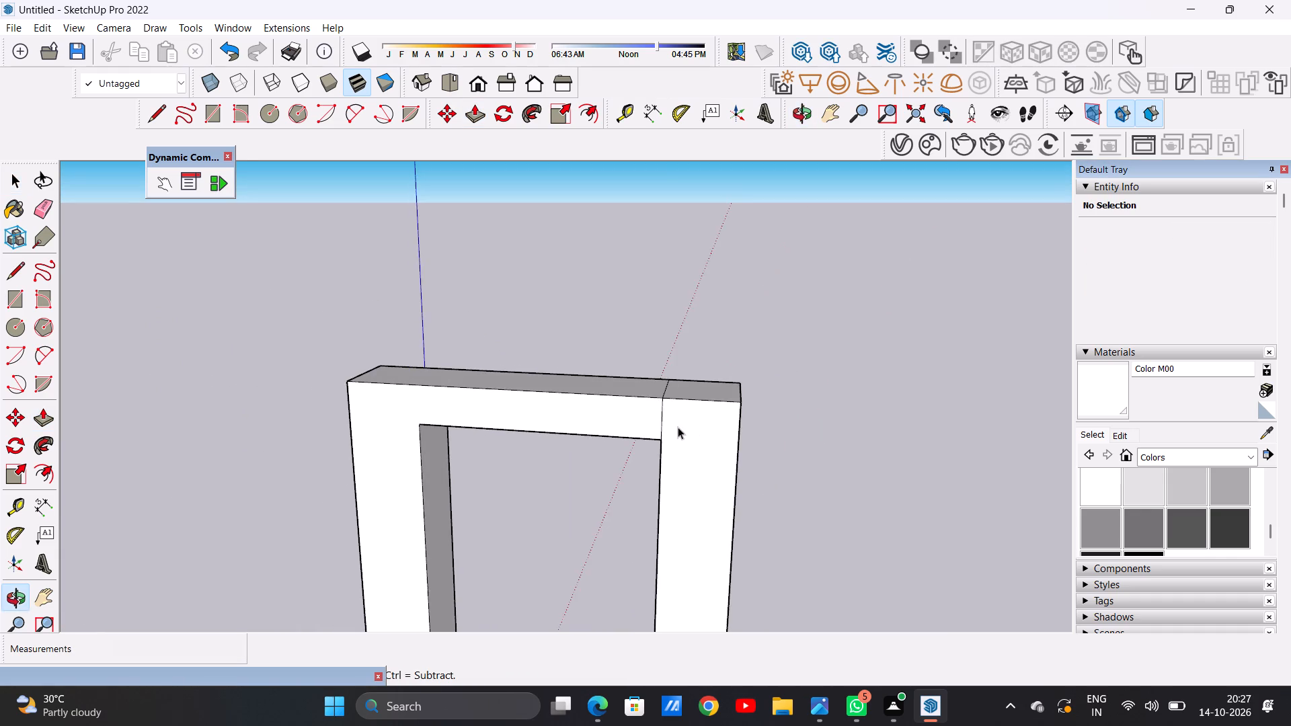
# Examine the new beam and its joint with the rear post from above and from below.
pyautogui.scroll(1, 678, 427)
pyautogui.scroll(-1, 678, 427)
pyautogui.scroll(3, 678, 427)
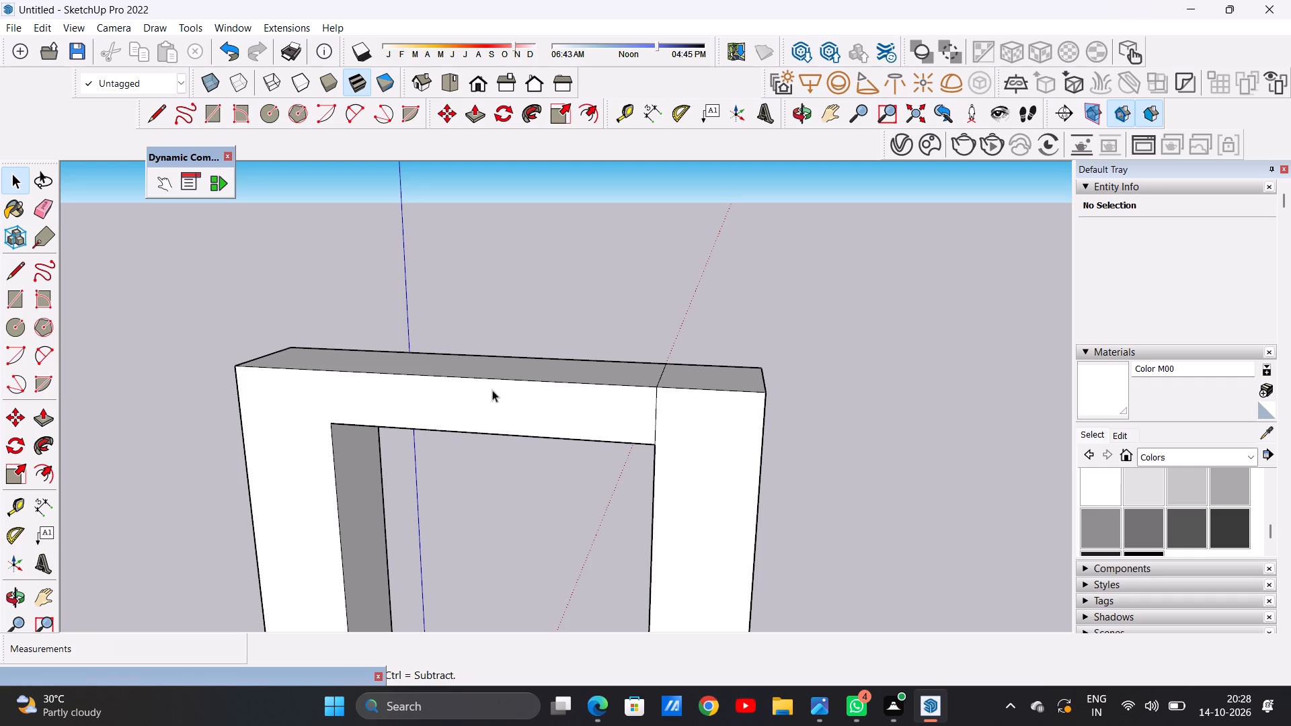
pyautogui.scroll(-20, 444, 391)
pyautogui.scroll(-18, 444, 391)
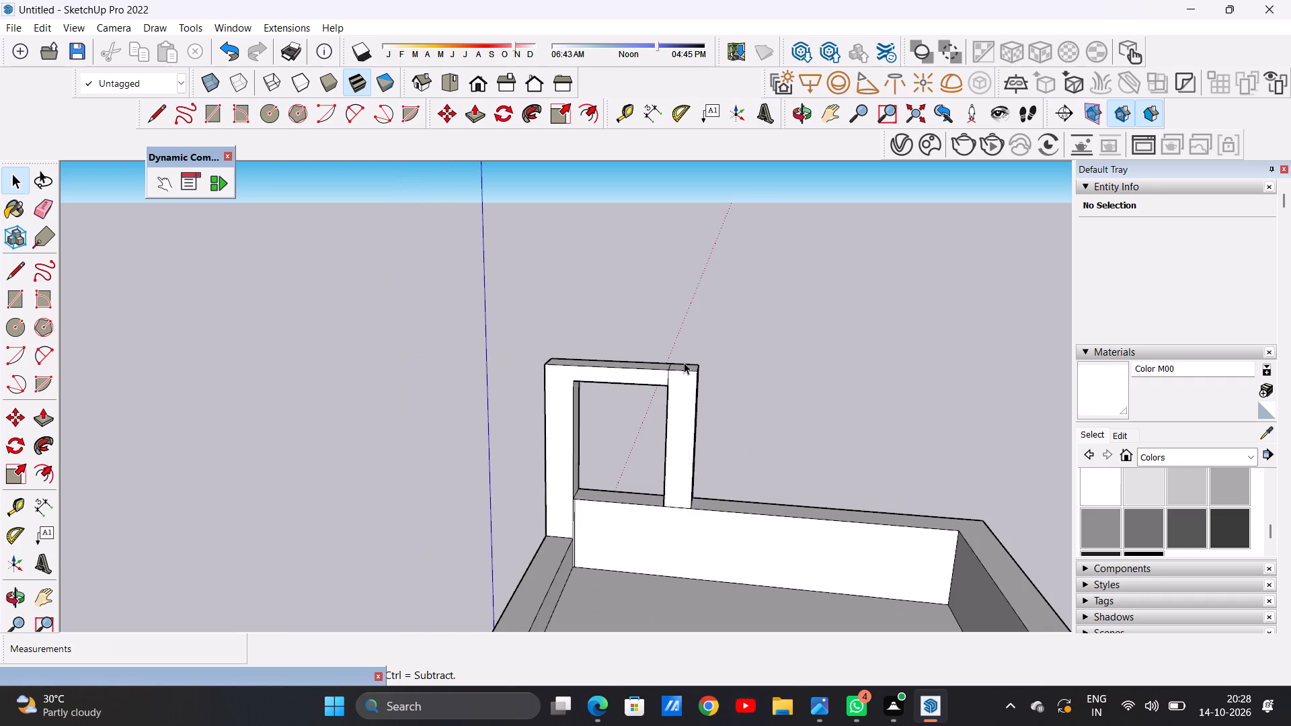
pyautogui.scroll(8, 669, 396)
pyautogui.moveTo(668, 399); pyautogui.dragTo(666, 306, button='middle')
pyautogui.scroll(3, 624, 358)
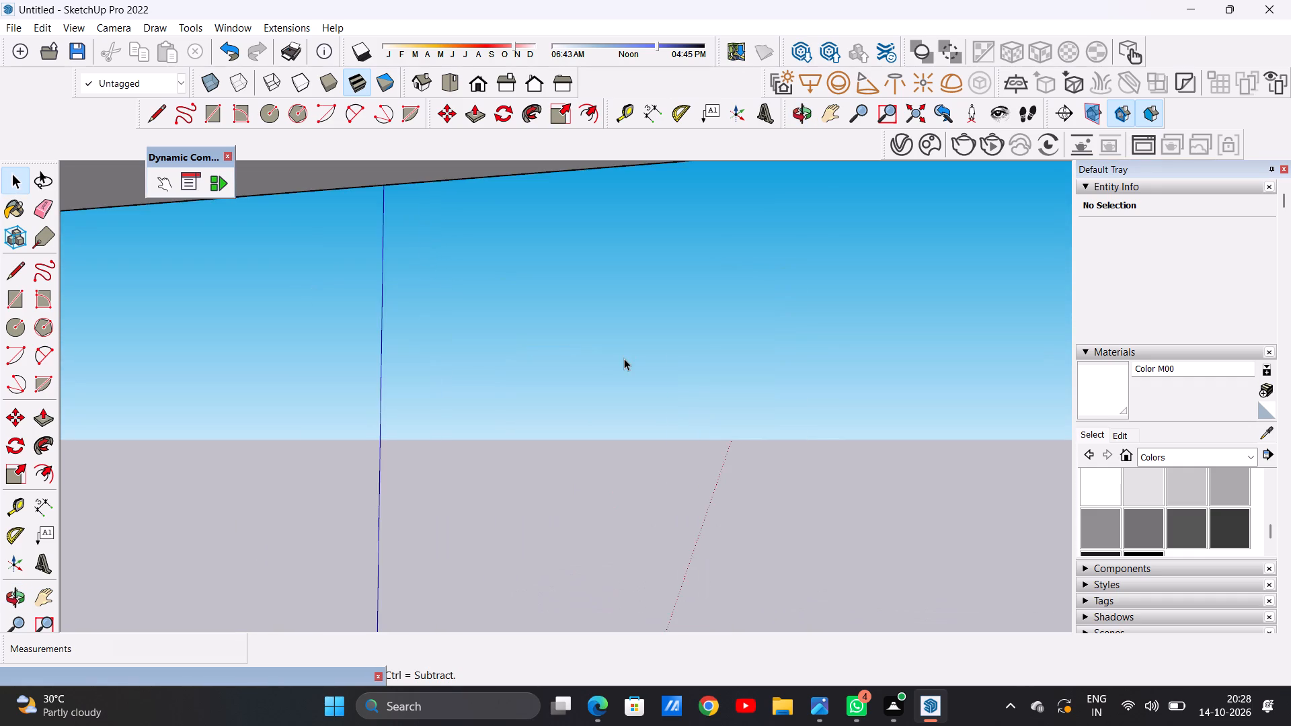
pyautogui.scroll(-3, 661, 378)
pyautogui.moveTo(648, 424); pyautogui.dragTo(639, 349, button='middle')
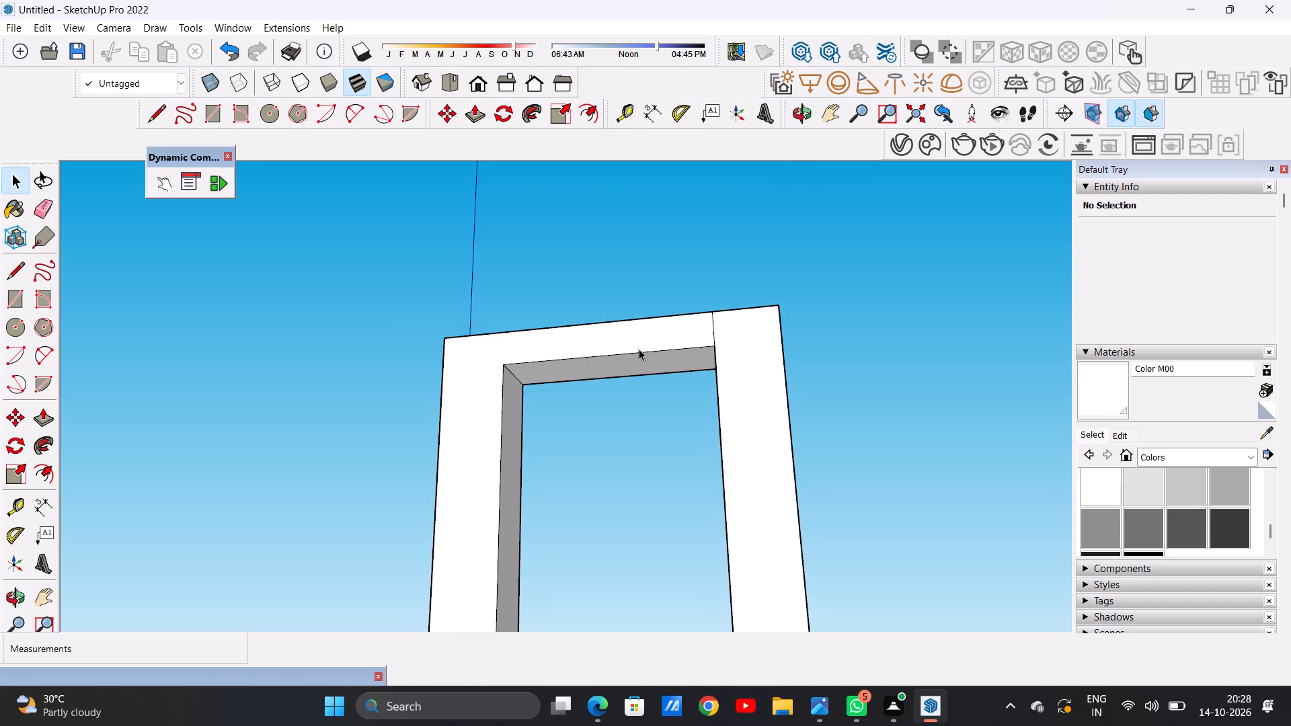
pyautogui.moveTo(705, 350); pyautogui.dragTo(736, 524, button='middle')
# Erase the two seam lines between the beam and the rear post on the top and side faces.
pyautogui.press('p')
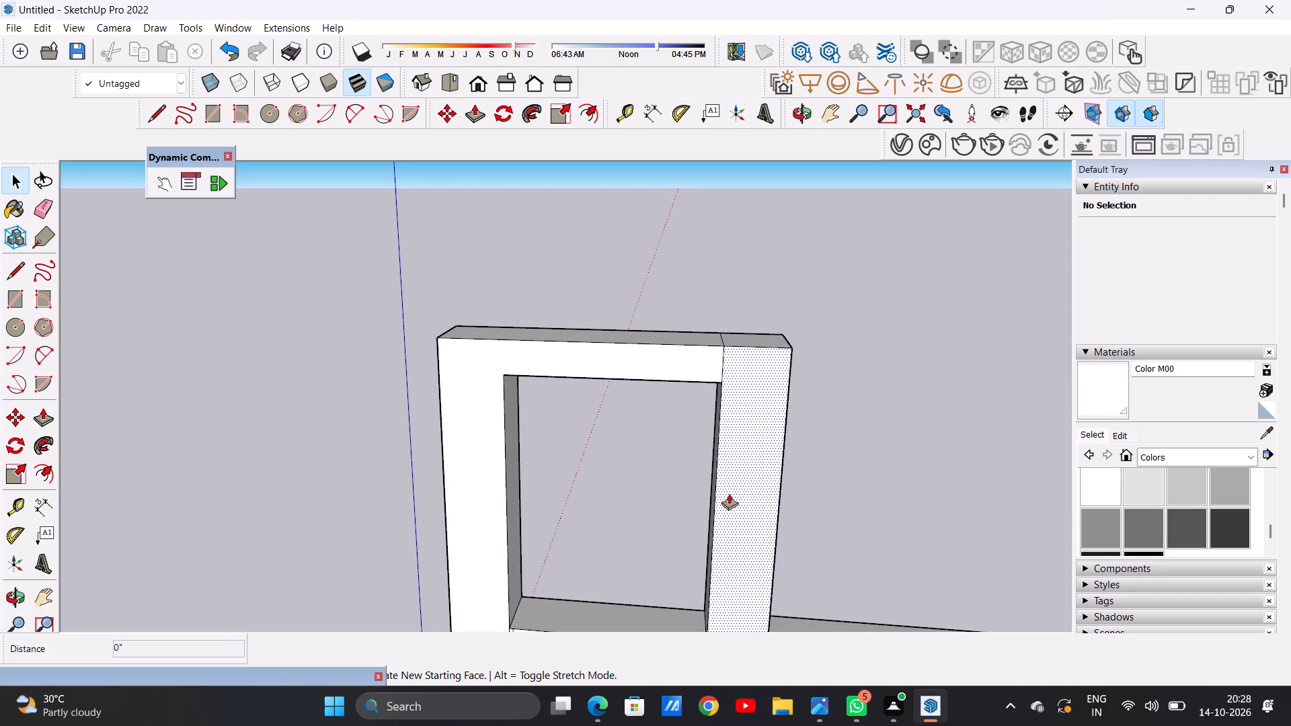
pyautogui.press('space')
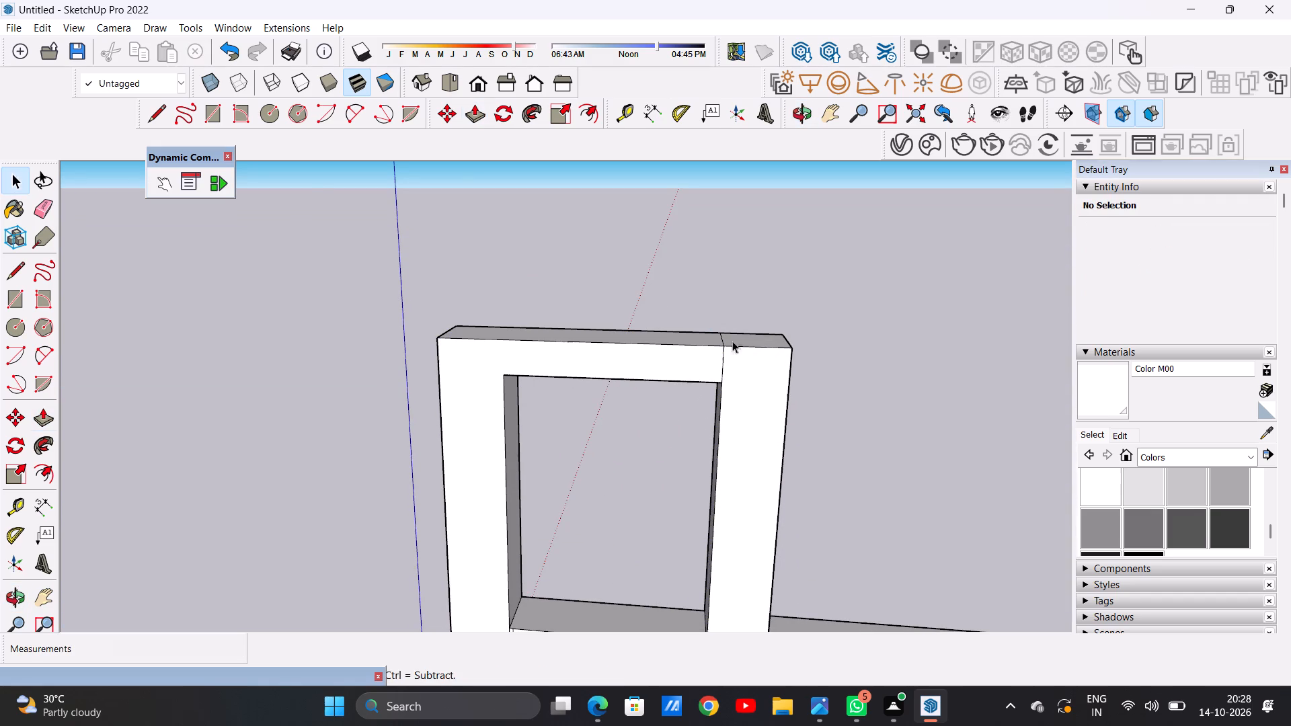
pyautogui.moveTo(751, 346); pyautogui.dragTo(748, 454, button='middle')
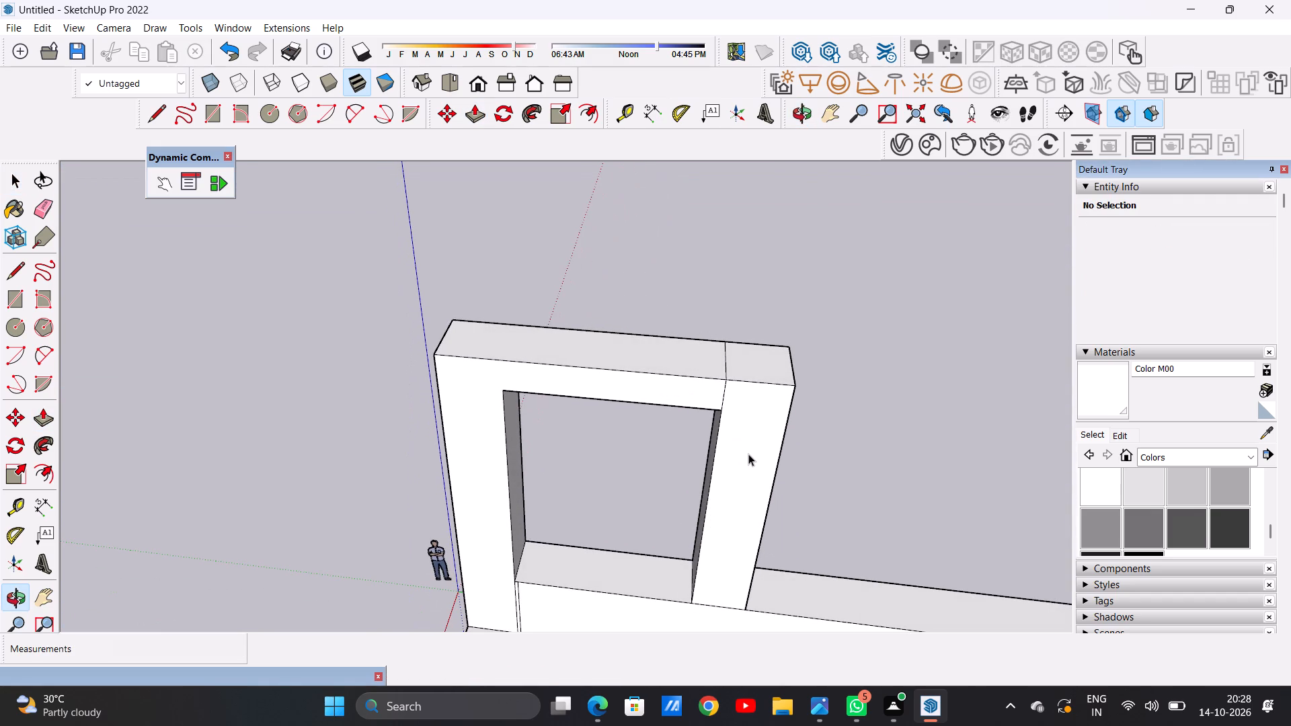
pyautogui.press('e')
pyautogui.moveTo(719, 368); pyautogui.dragTo(736, 364)
pyautogui.moveTo(717, 399); pyautogui.dragTo(732, 394)
pyautogui.press('space')
# Raise the combined top face of the left beam and its two posts by 10 11/16".
pyautogui.moveTo(703, 489); pyautogui.dragTo(701, 278, button='middle')
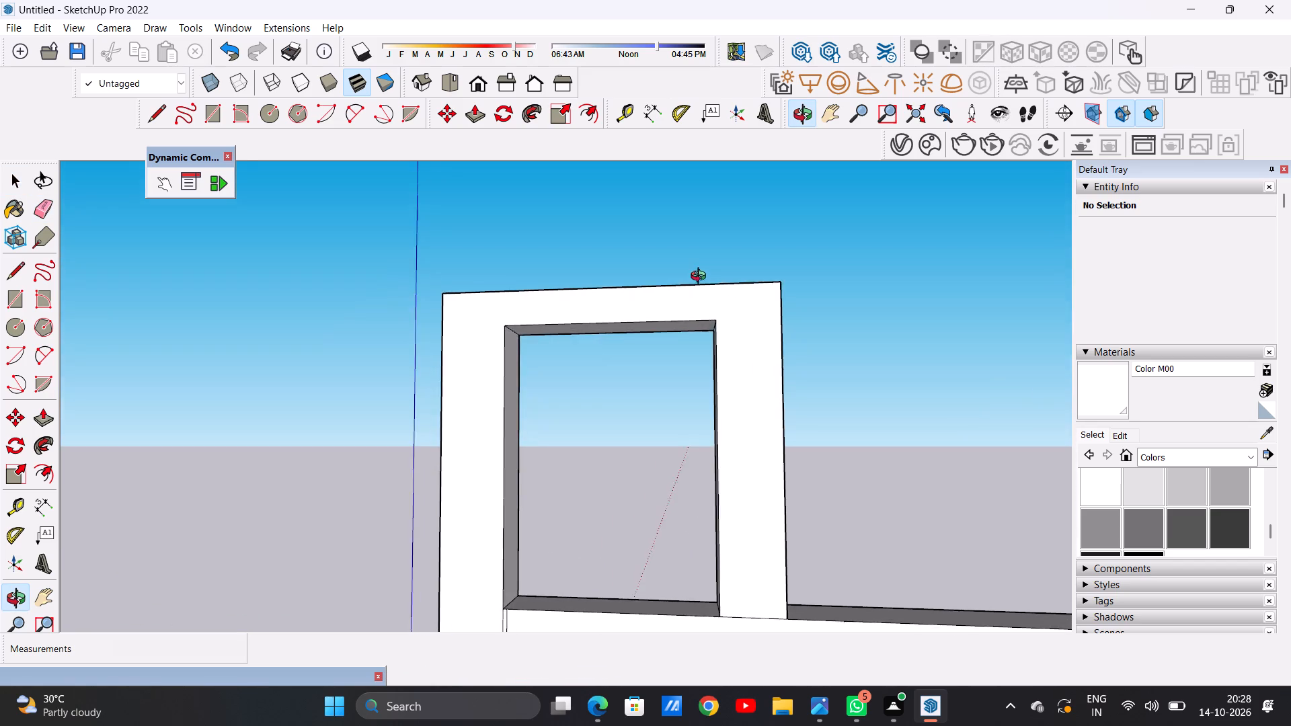
pyautogui.moveTo(701, 278); pyautogui.dragTo(701, 257, button='middle')
pyautogui.scroll(3, 692, 316)
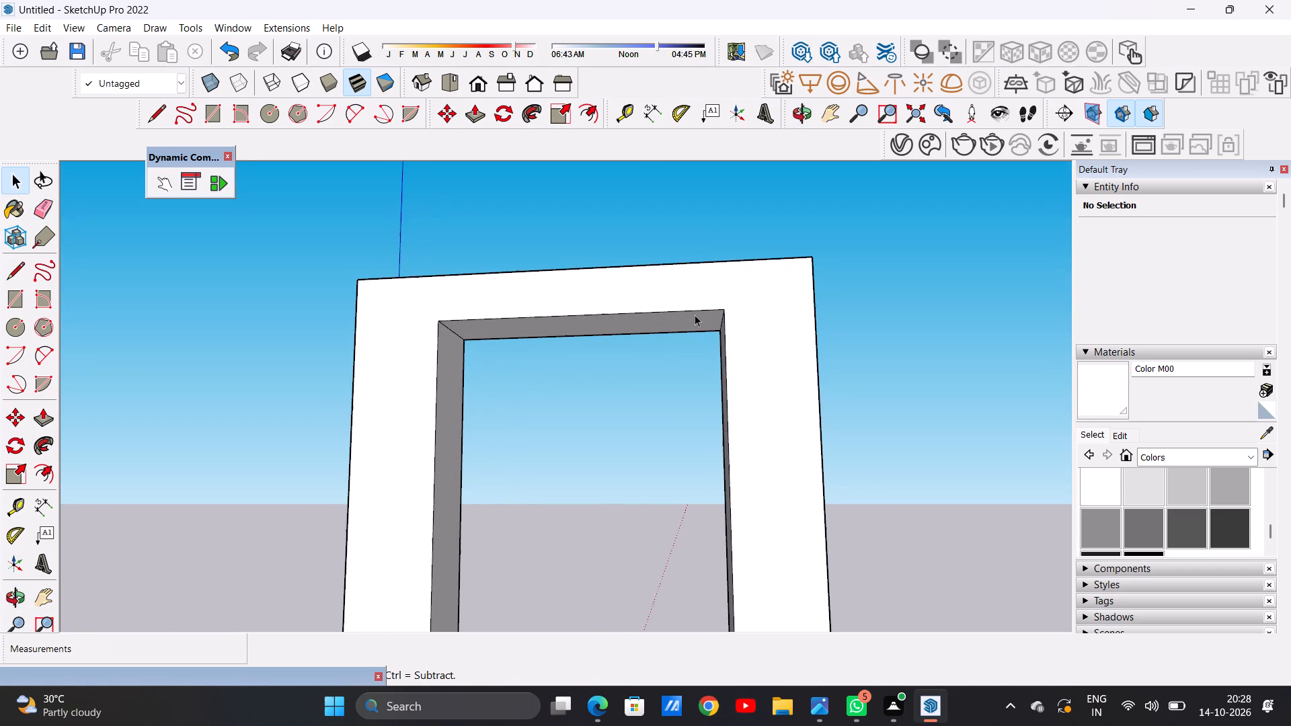
pyautogui.moveTo(695, 315); pyautogui.dragTo(738, 549, button='middle')
pyautogui.press('p')
pyautogui.click(745, 303)
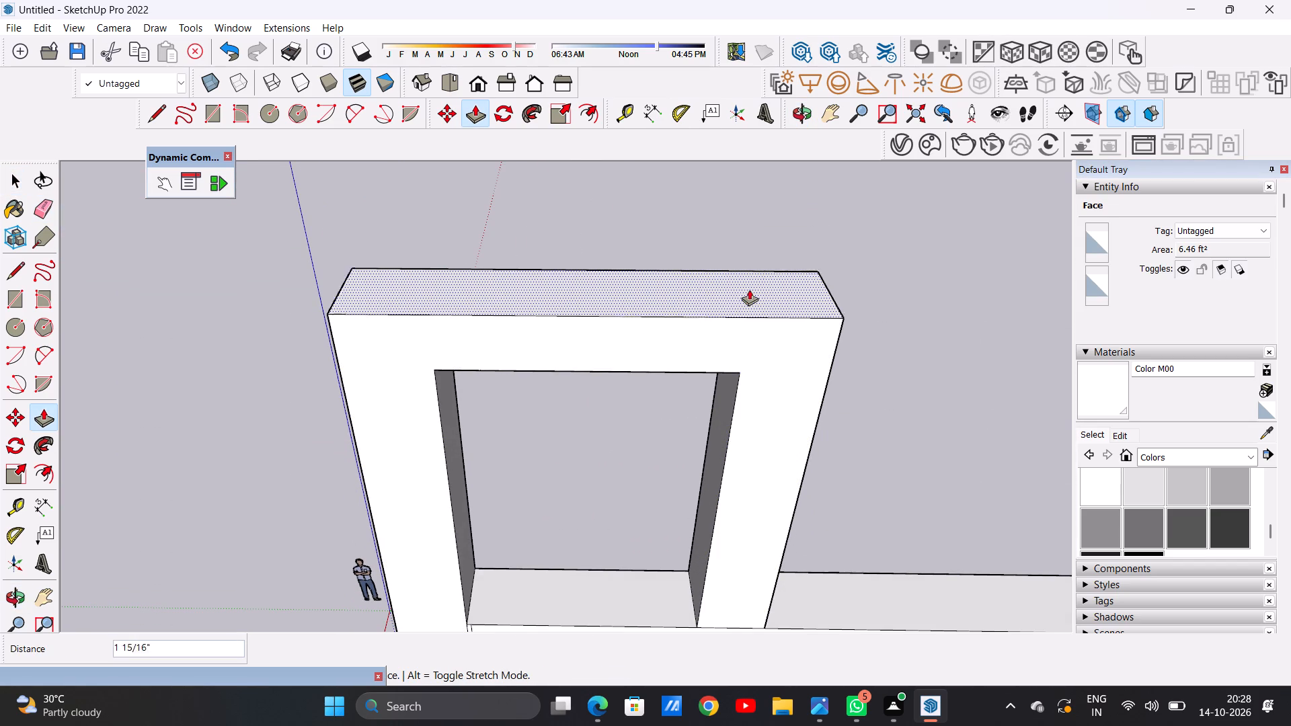
pyautogui.click(765, 234)
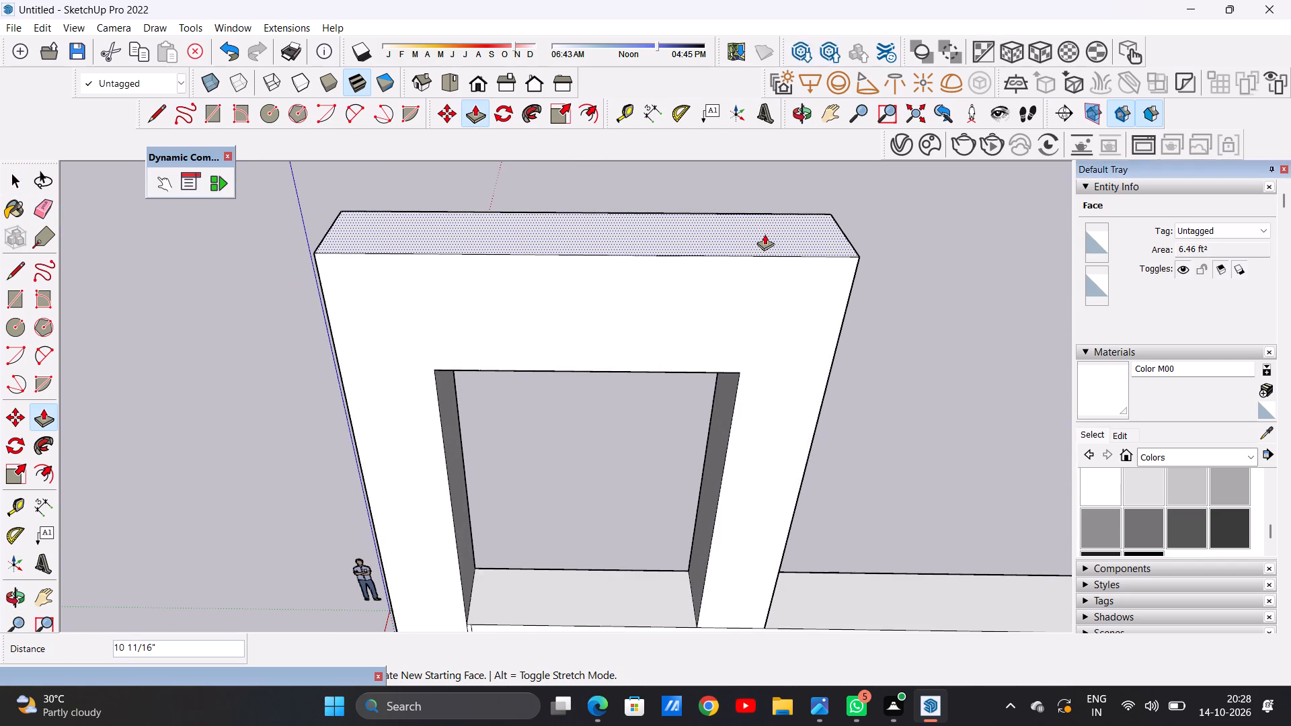
# Lower the top face of the left beam and its posts by 2 5/8".
pyautogui.moveTo(692, 482); pyautogui.dragTo(699, 367, button='middle')
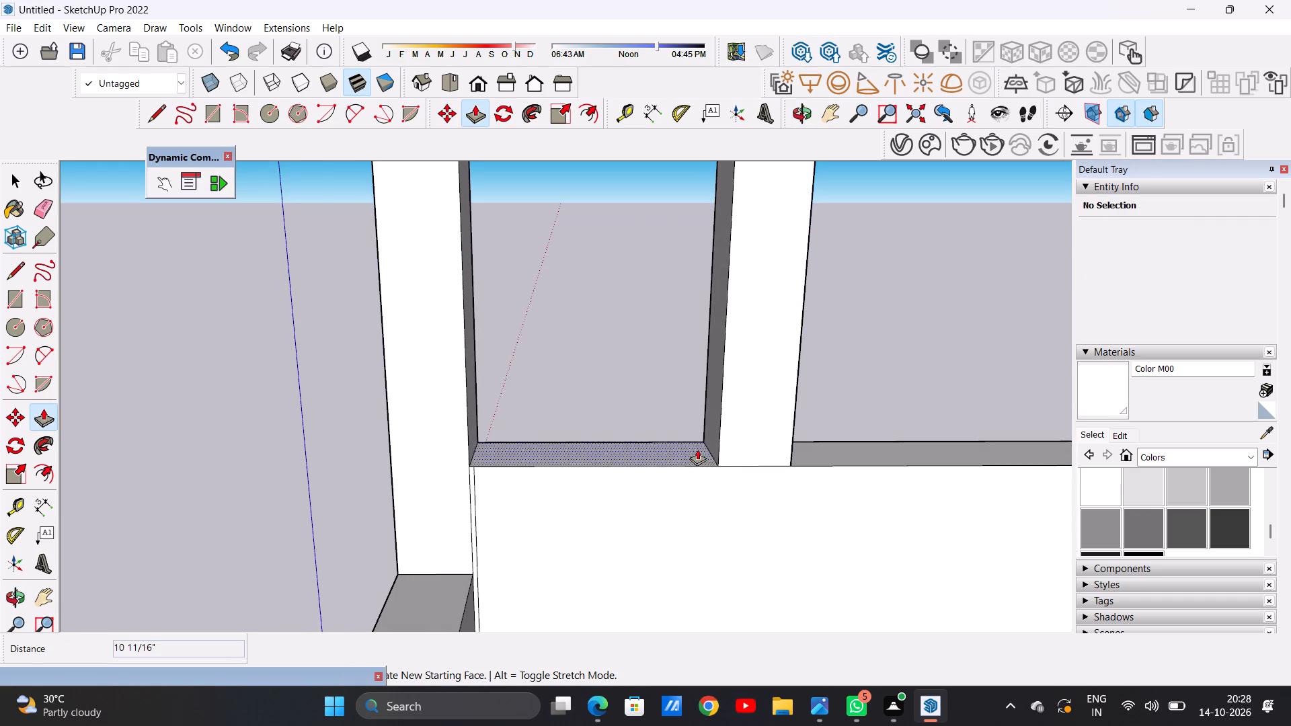
pyautogui.scroll(-12, 725, 458)
pyautogui.scroll(8, 750, 278)
pyautogui.scroll(-7, 738, 259)
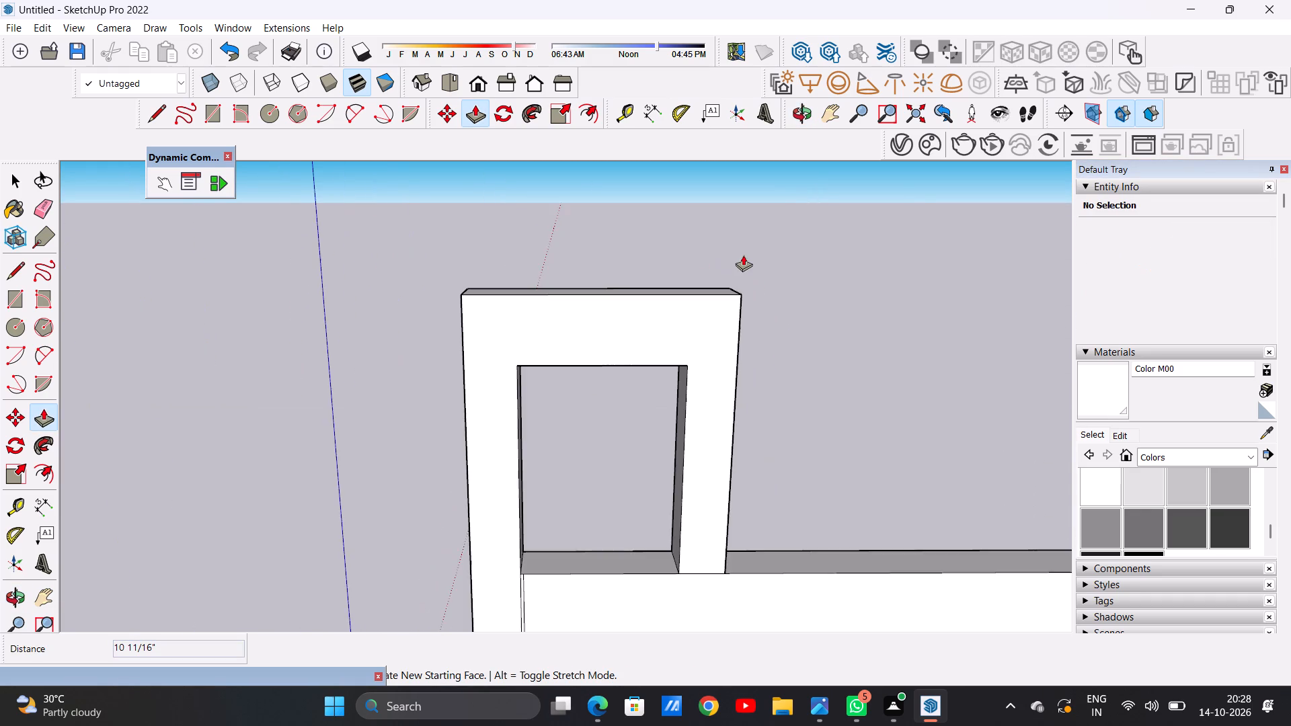
pyautogui.scroll(6, 730, 273)
pyautogui.scroll(-5, 720, 251)
pyautogui.moveTo(727, 268); pyautogui.dragTo(742, 343, button='middle')
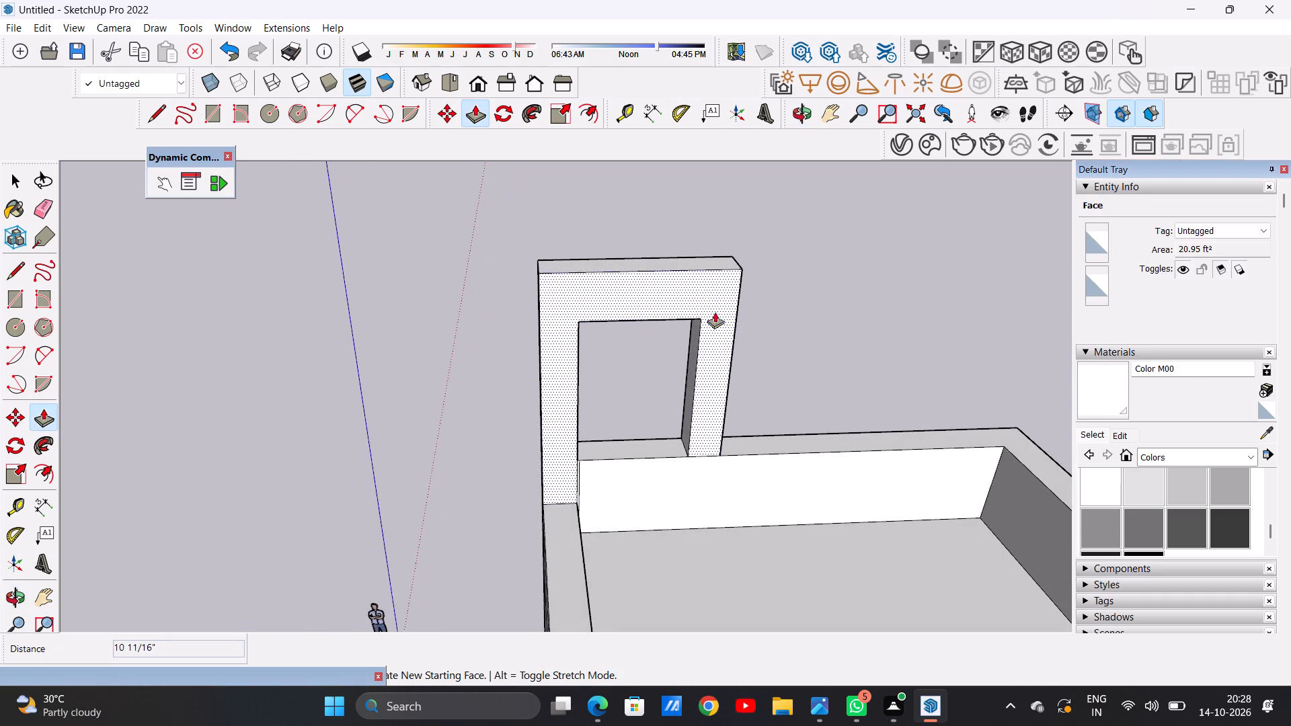
pyautogui.scroll(2, 695, 256)
pyautogui.click(704, 255)
pyautogui.click(704, 260)
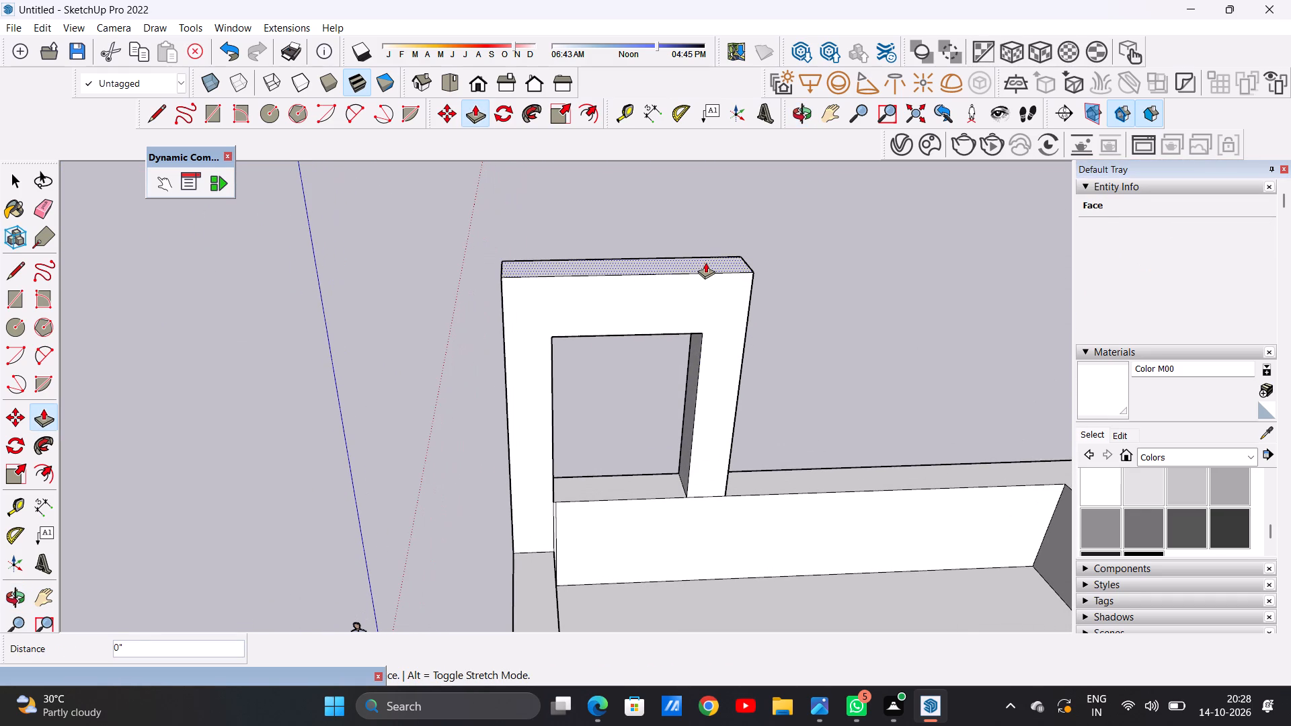
pyautogui.click(703, 269)
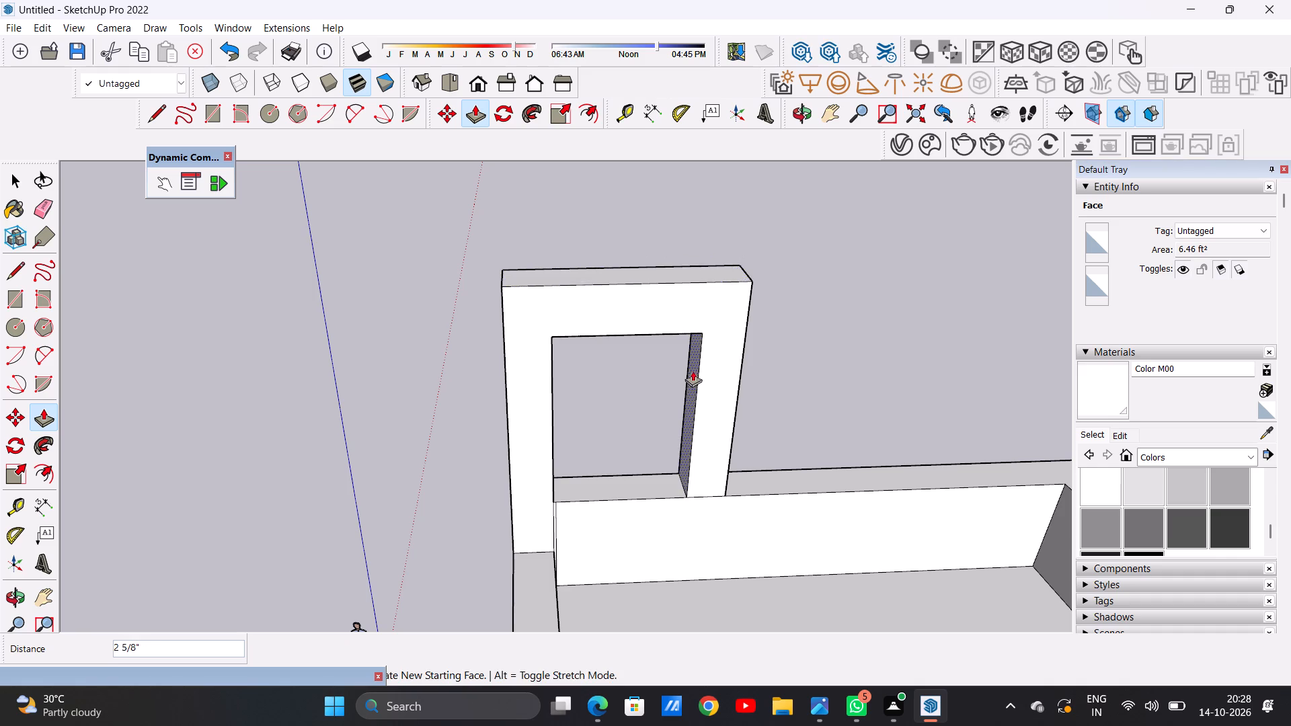
# Raise the underside of the left beam by 7" to make the opening below it taller.
pyautogui.moveTo(687, 374); pyautogui.dragTo(650, 212, button='middle')
pyautogui.scroll(9, 684, 300)
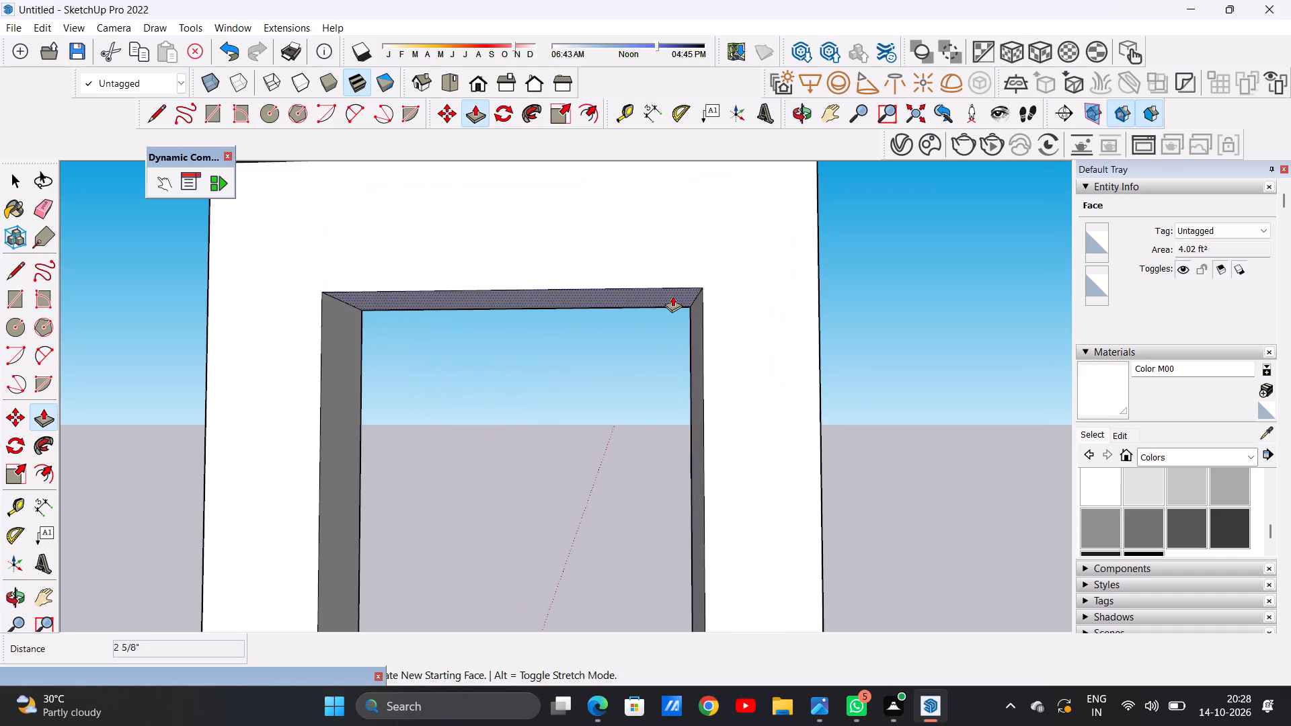
pyautogui.click(672, 296)
pyautogui.click(678, 237)
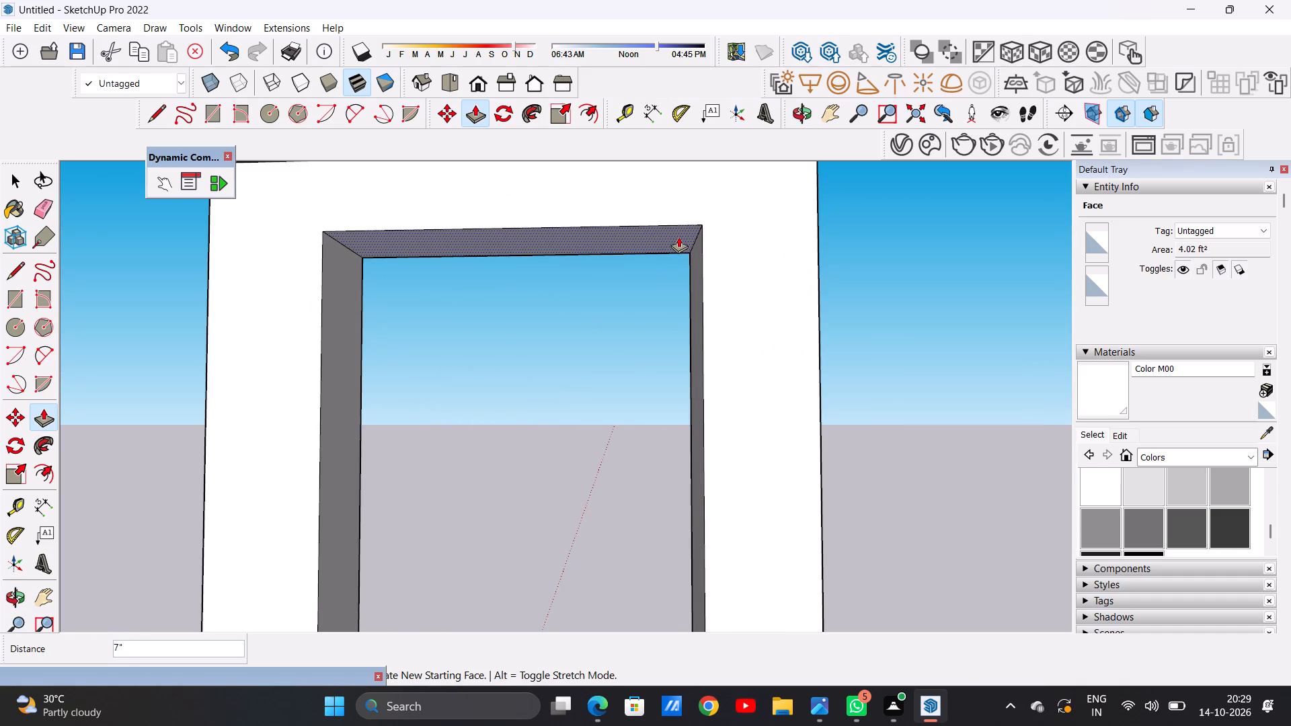
pyautogui.press('space')
# Draw lines from the opening's two upper corners to the frame's outer edges, about 1' 9/16" and 1' 1 7/16" long.
pyautogui.scroll(-6, 655, 449)
pyautogui.moveTo(658, 403); pyautogui.dragTo(609, 462, button='middle')
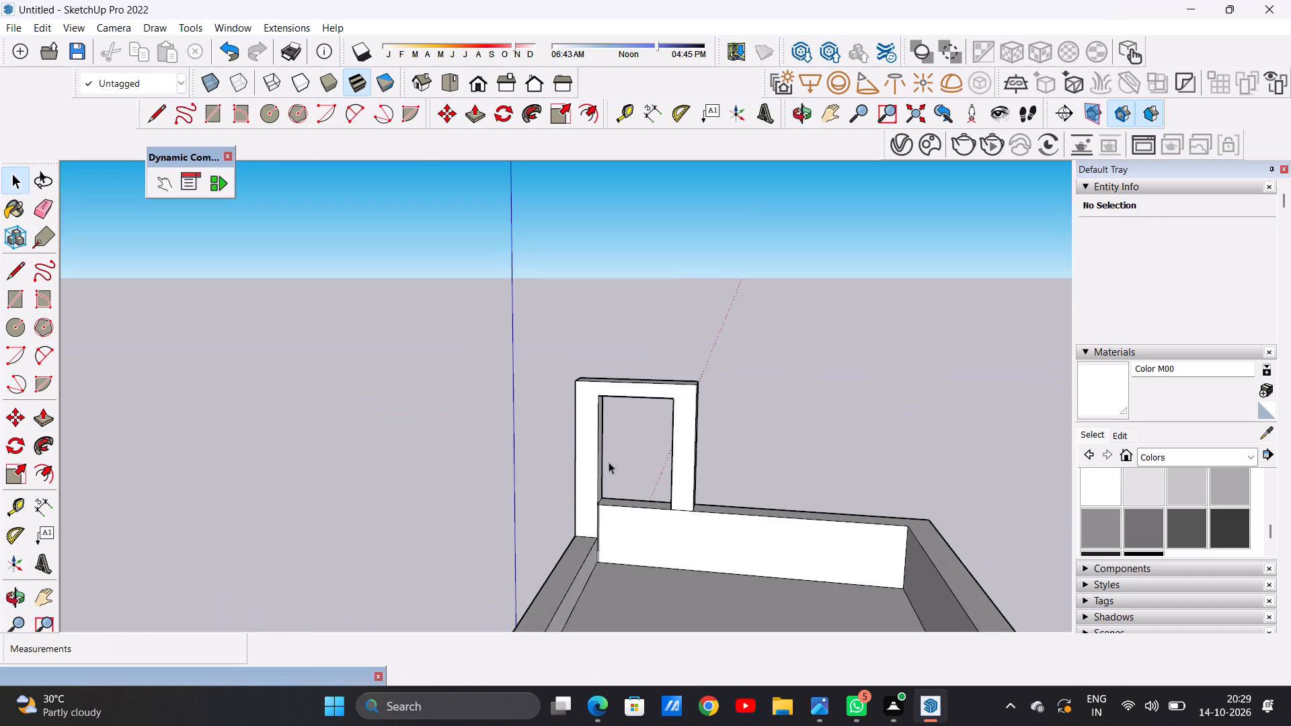
pyautogui.scroll(-3, 649, 431)
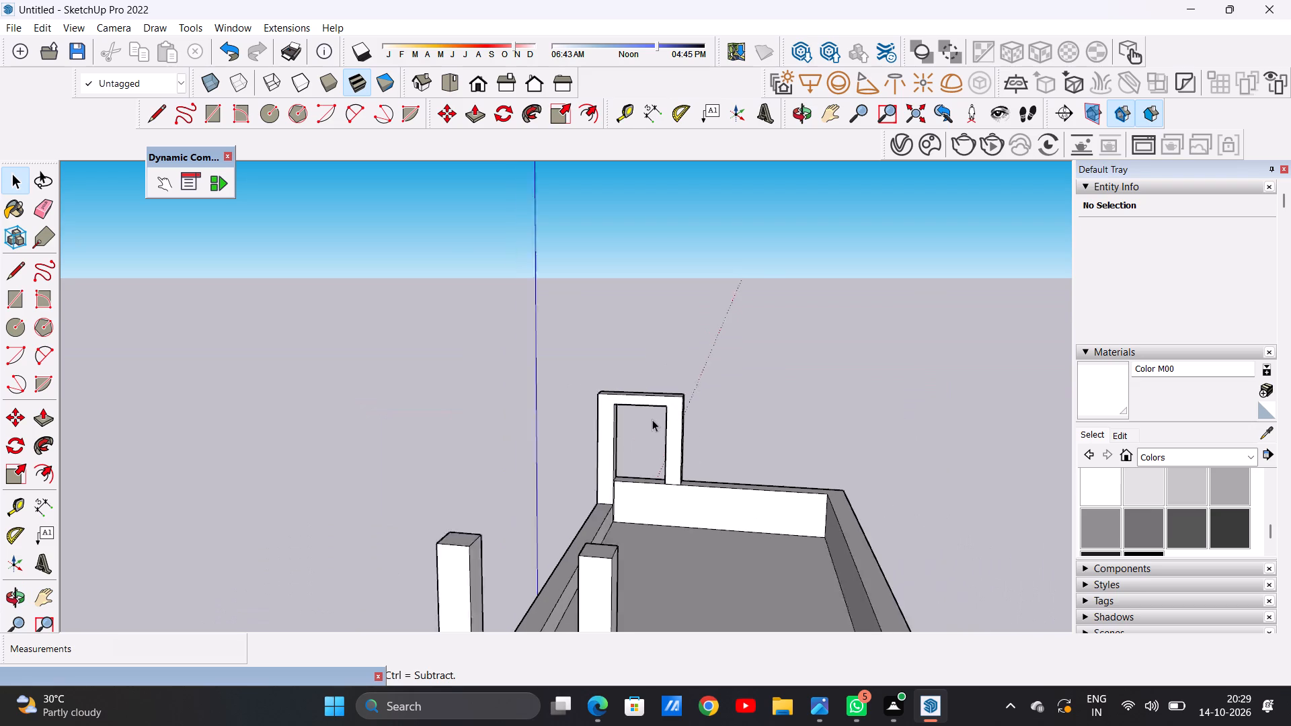
pyautogui.scroll(-1, 652, 419)
pyautogui.scroll(5, 655, 413)
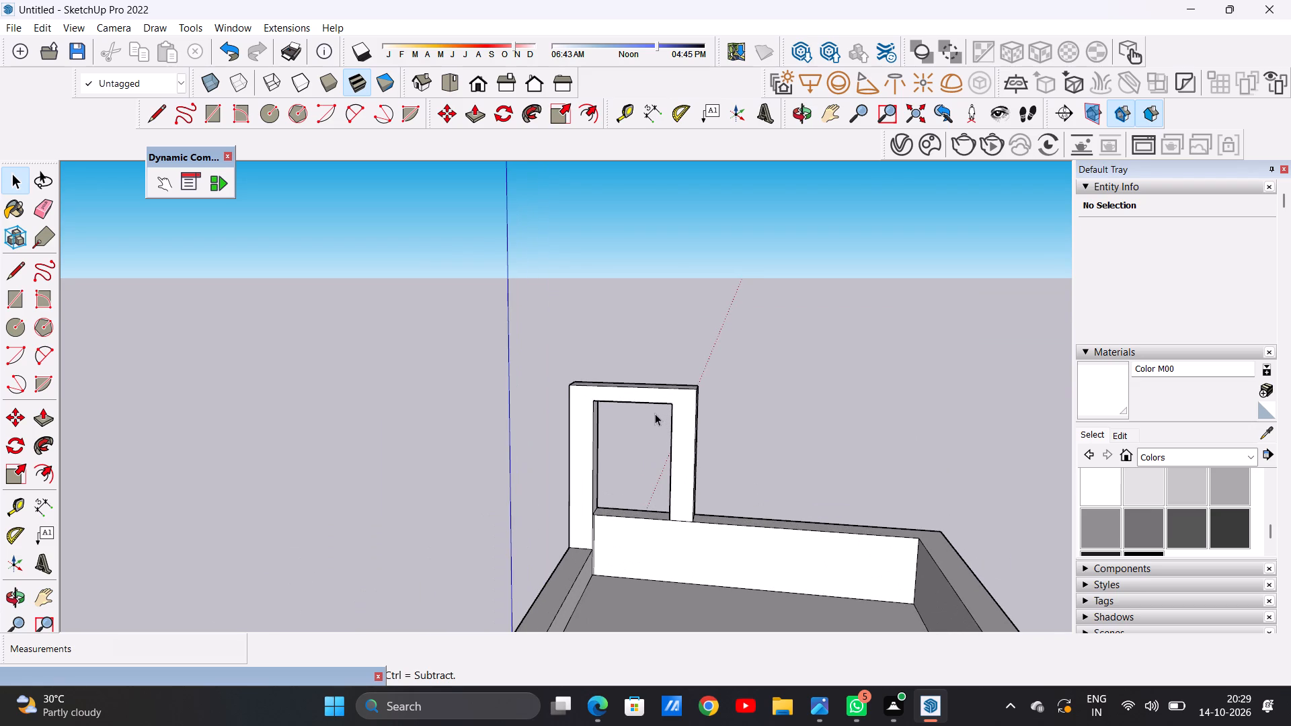
pyautogui.press('l')
pyautogui.scroll(1, 671, 426)
pyautogui.scroll(-1, 671, 426)
pyautogui.scroll(5, 671, 426)
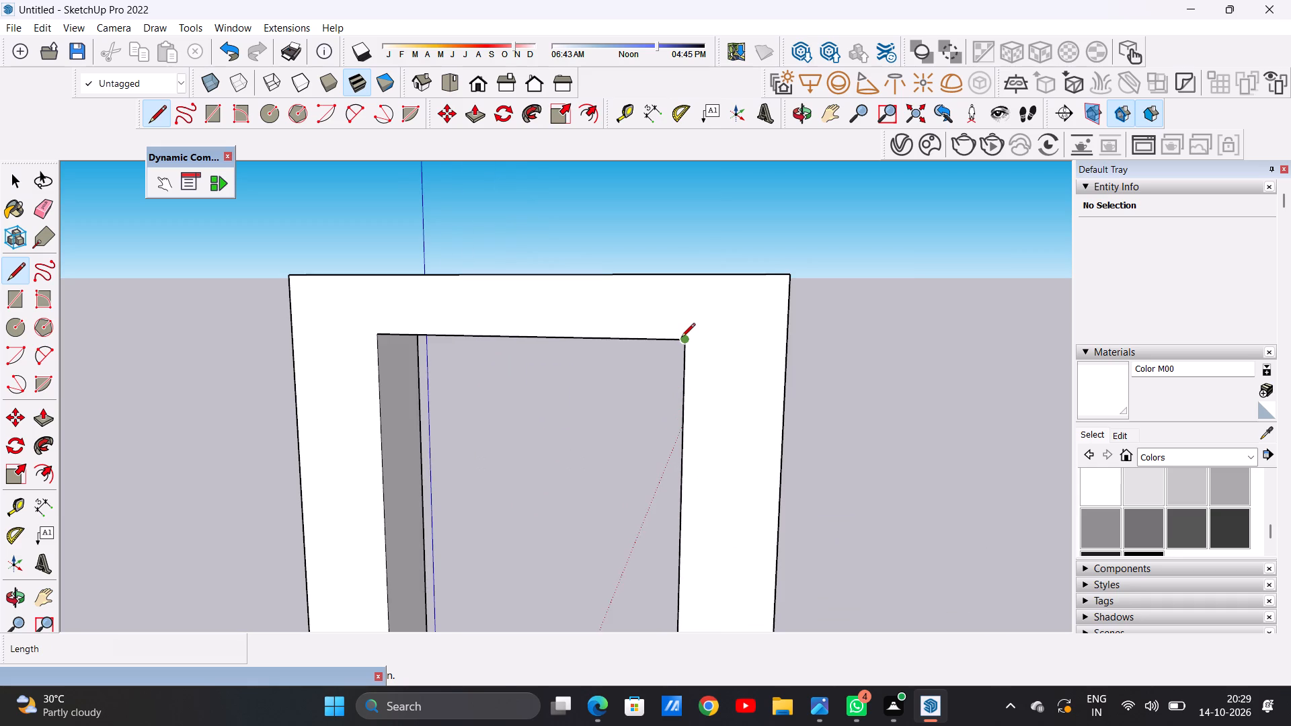
pyautogui.click(682, 338)
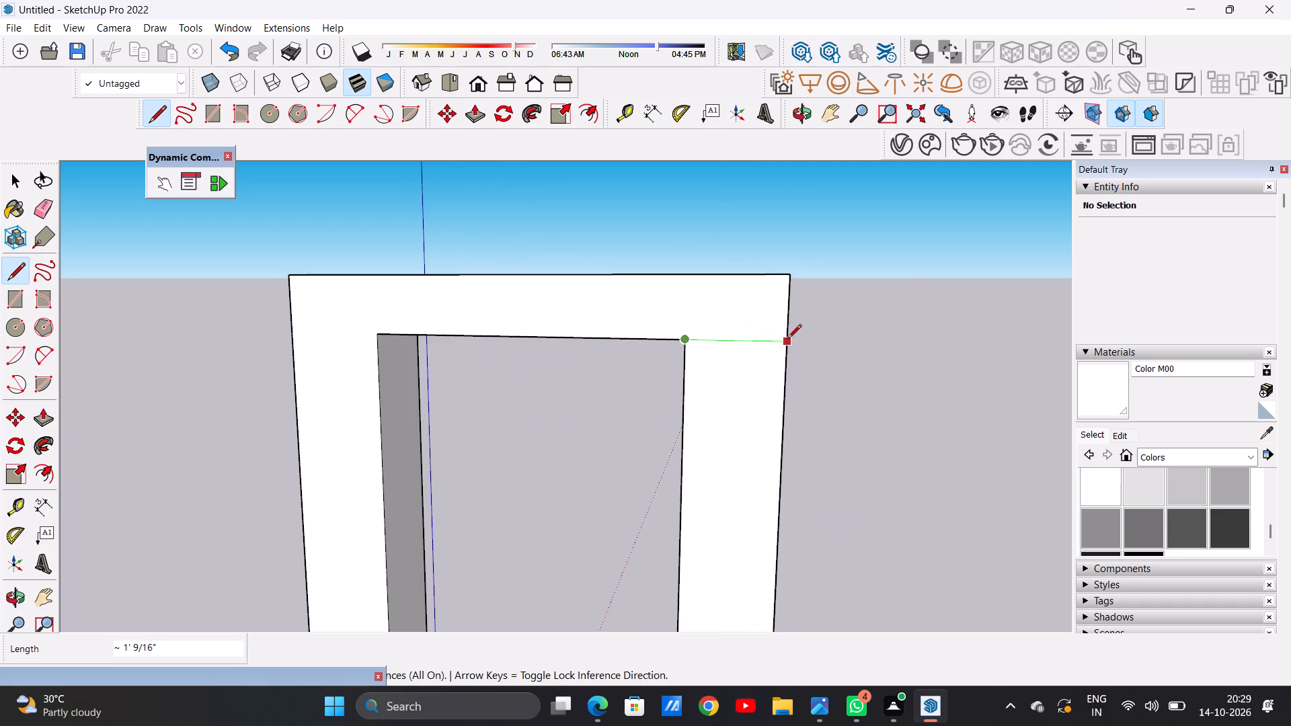
pyautogui.click(787, 339)
pyautogui.click(377, 341)
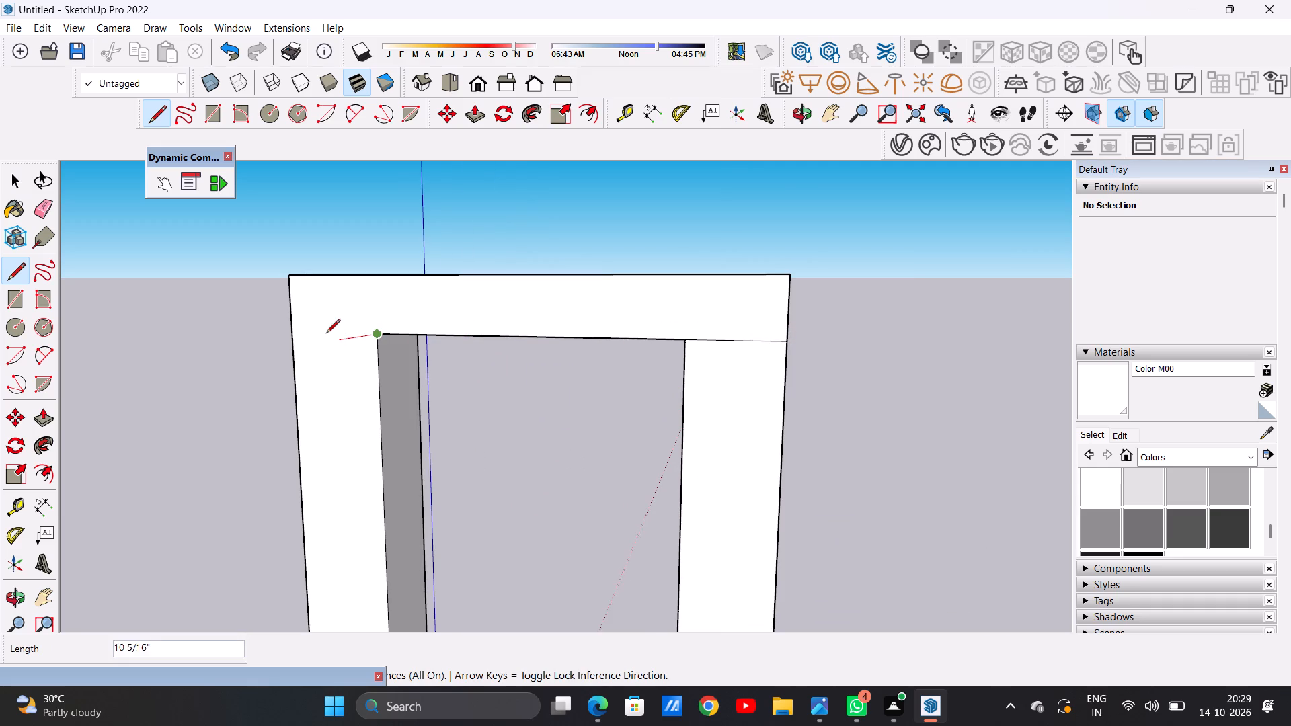
pyautogui.click(290, 325)
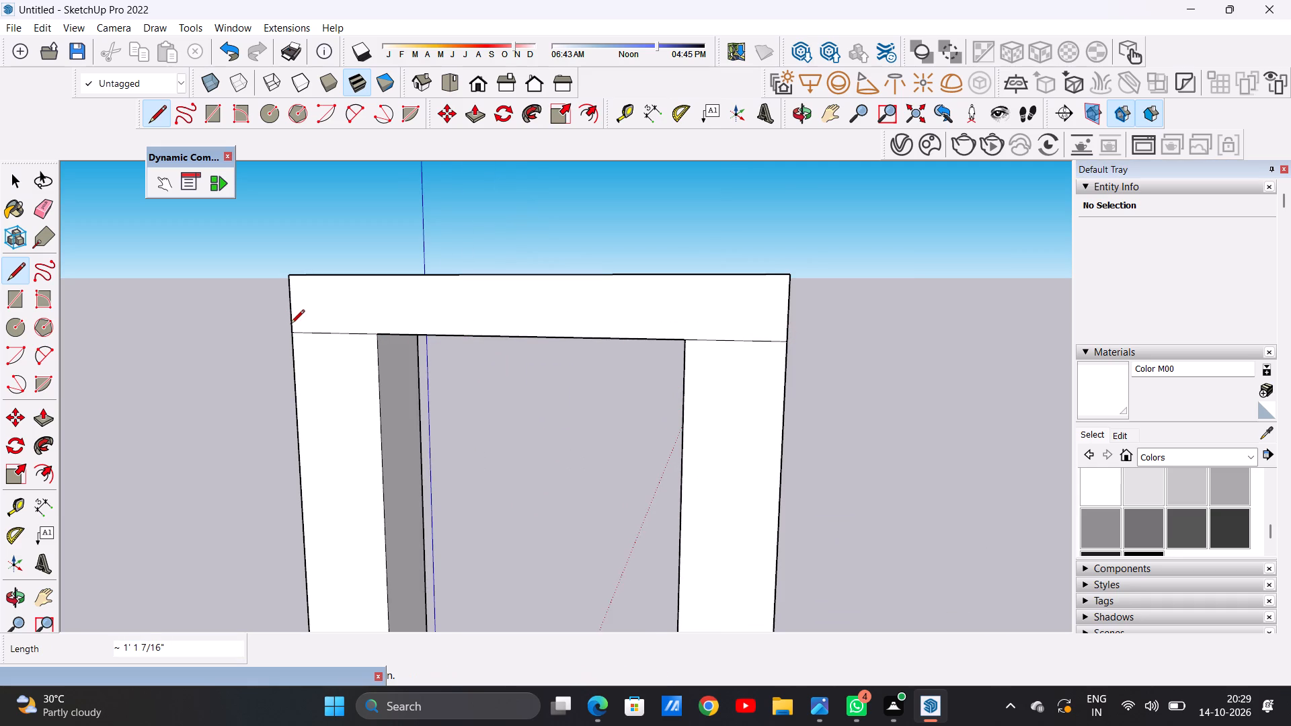
pyautogui.press('space')
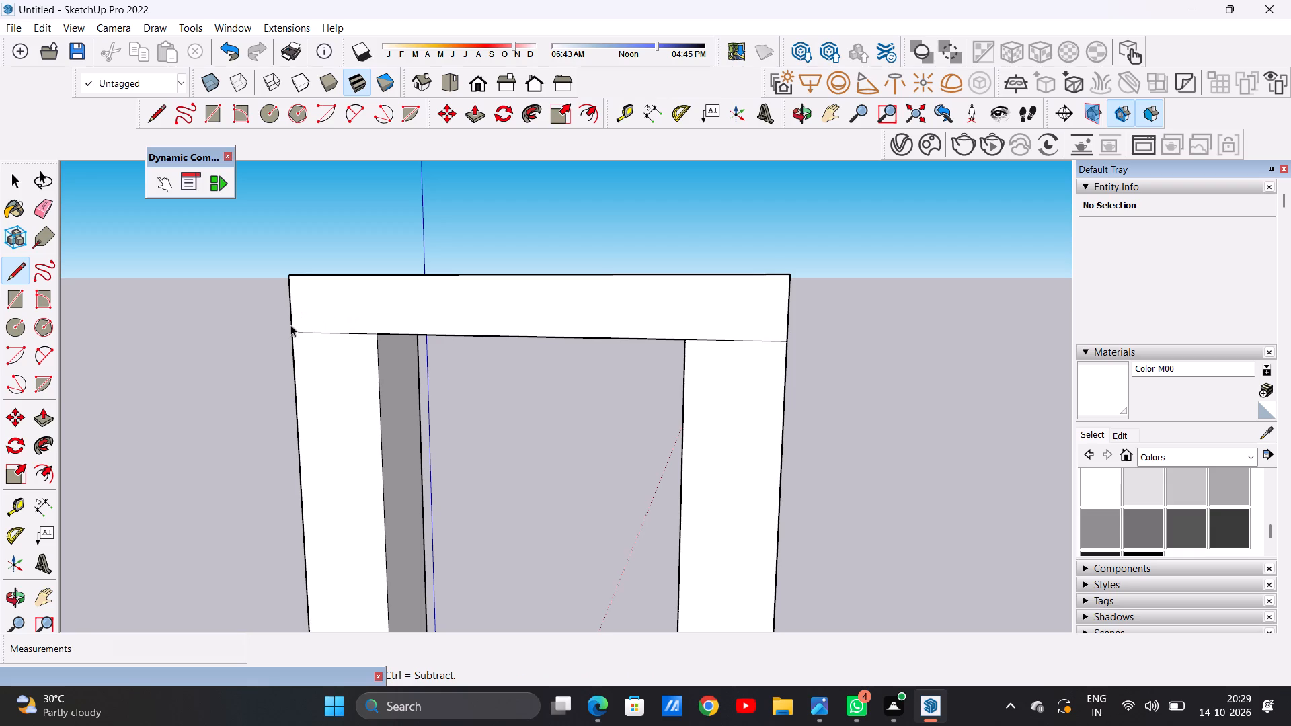
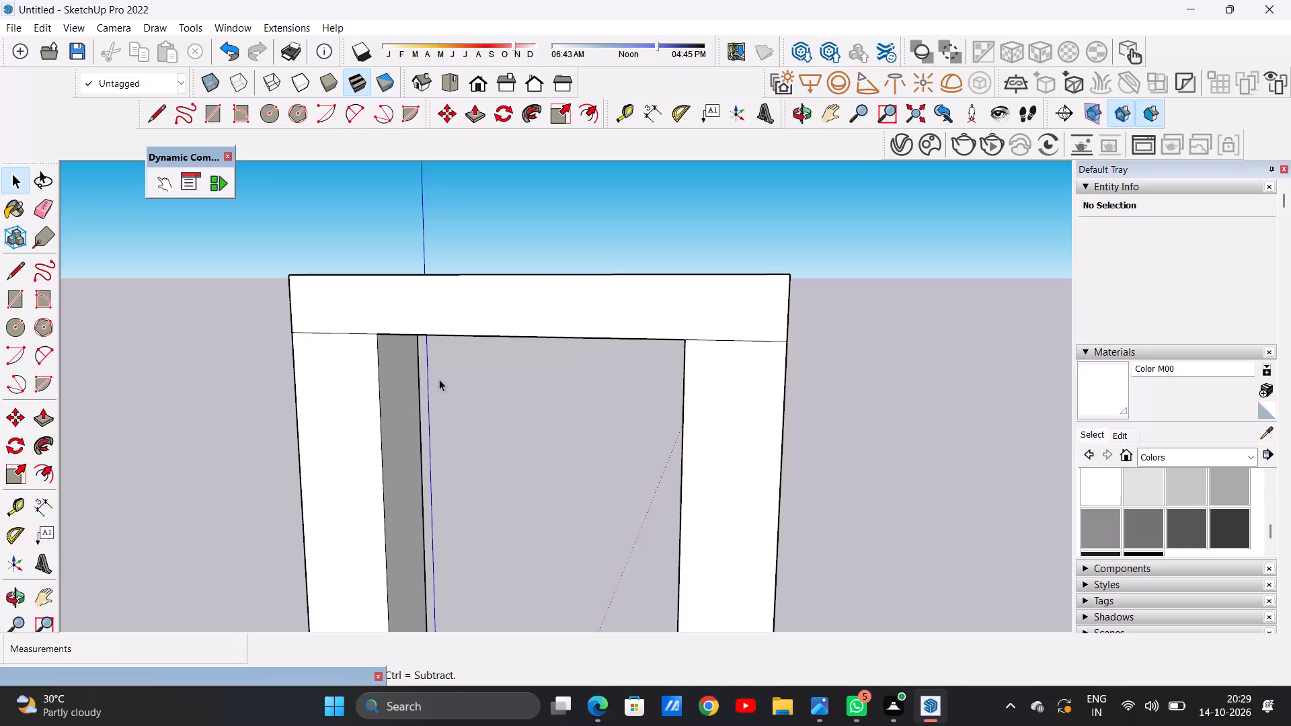
# Push/Pull the inner face of the crossbeam joining the two rooftop posts about 27' across the roof to the opposite pair of posts.
pyautogui.scroll(-3, 467, 338)
pyautogui.scroll(-20, 473, 338)
pyautogui.scroll(-8, 473, 338)
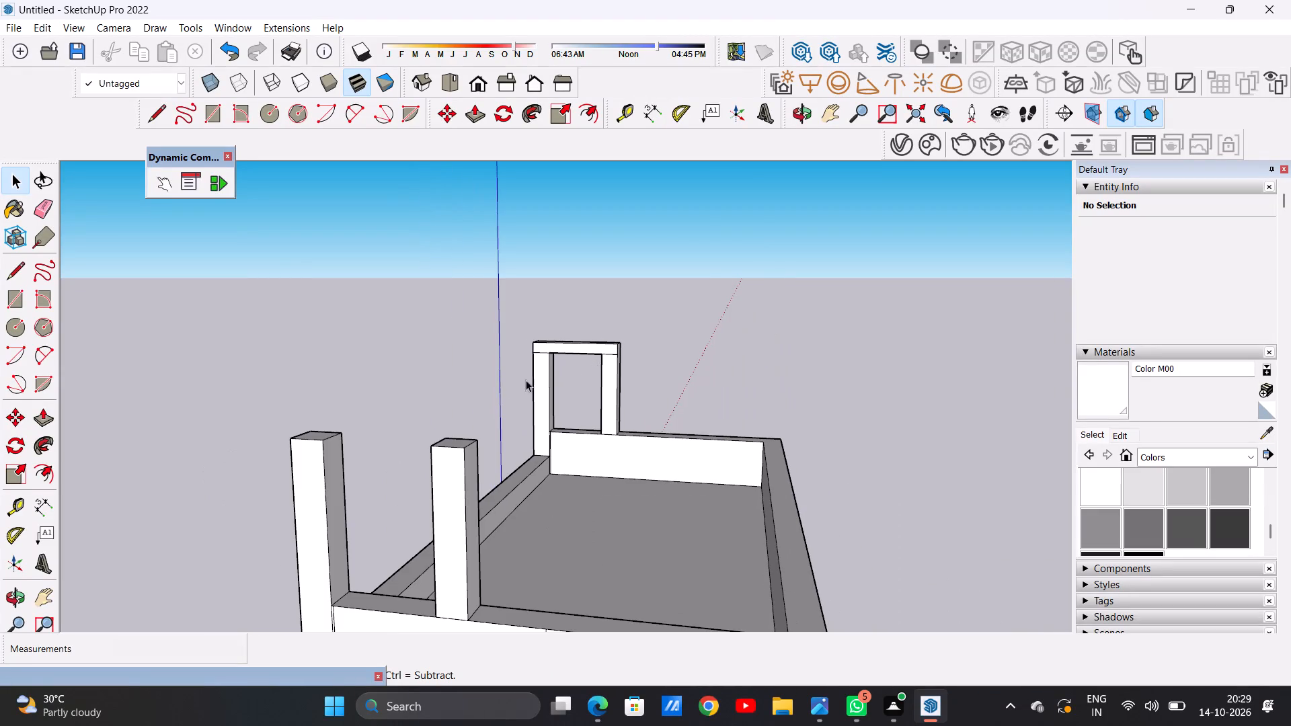
pyautogui.moveTo(604, 378); pyautogui.dragTo(282, 503, button='middle')
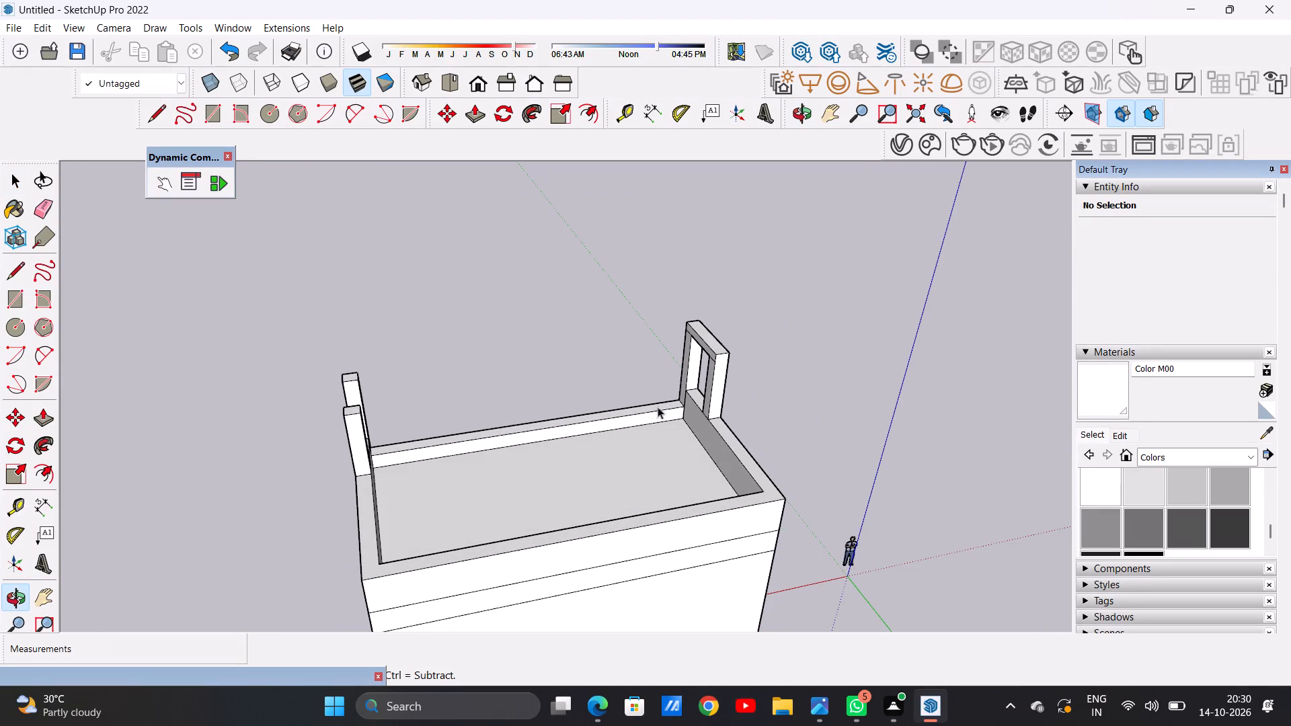
pyautogui.scroll(6, 679, 397)
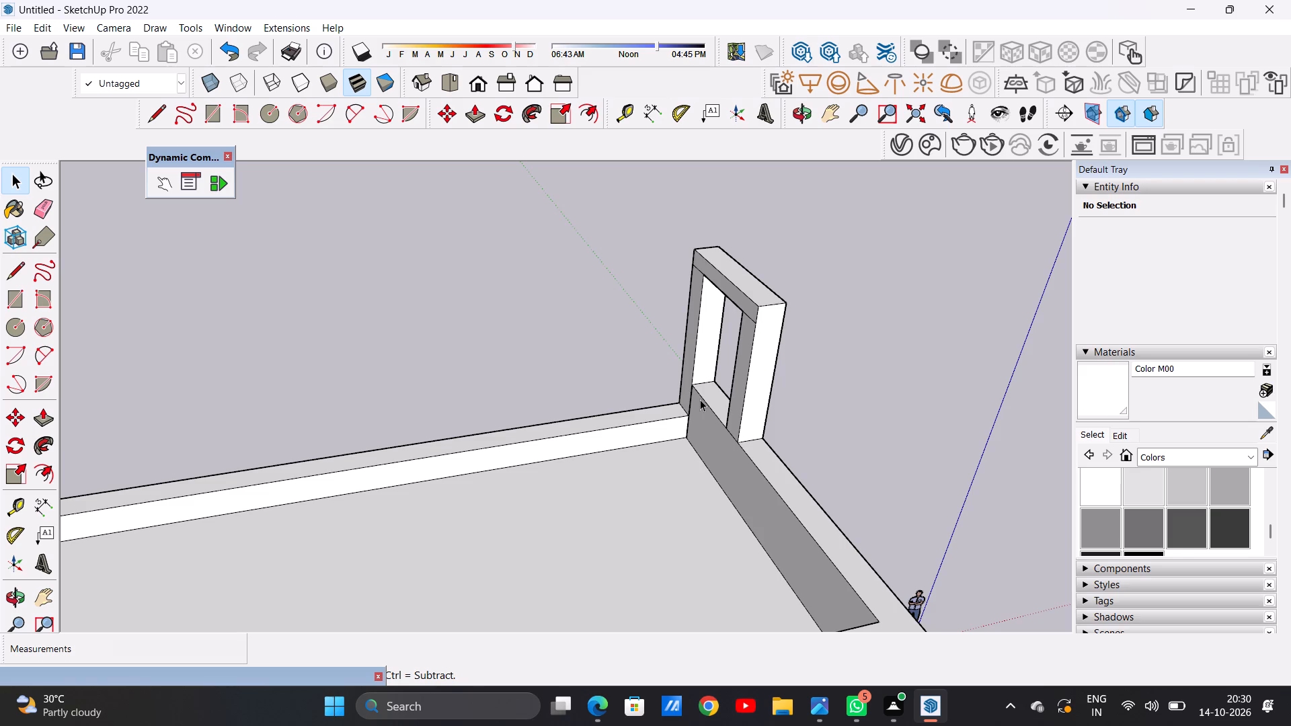
pyautogui.scroll(-18, 745, 407)
pyautogui.scroll(-10, 701, 415)
pyautogui.scroll(11, 748, 364)
pyautogui.moveTo(739, 372); pyautogui.dragTo(770, 341, button='middle')
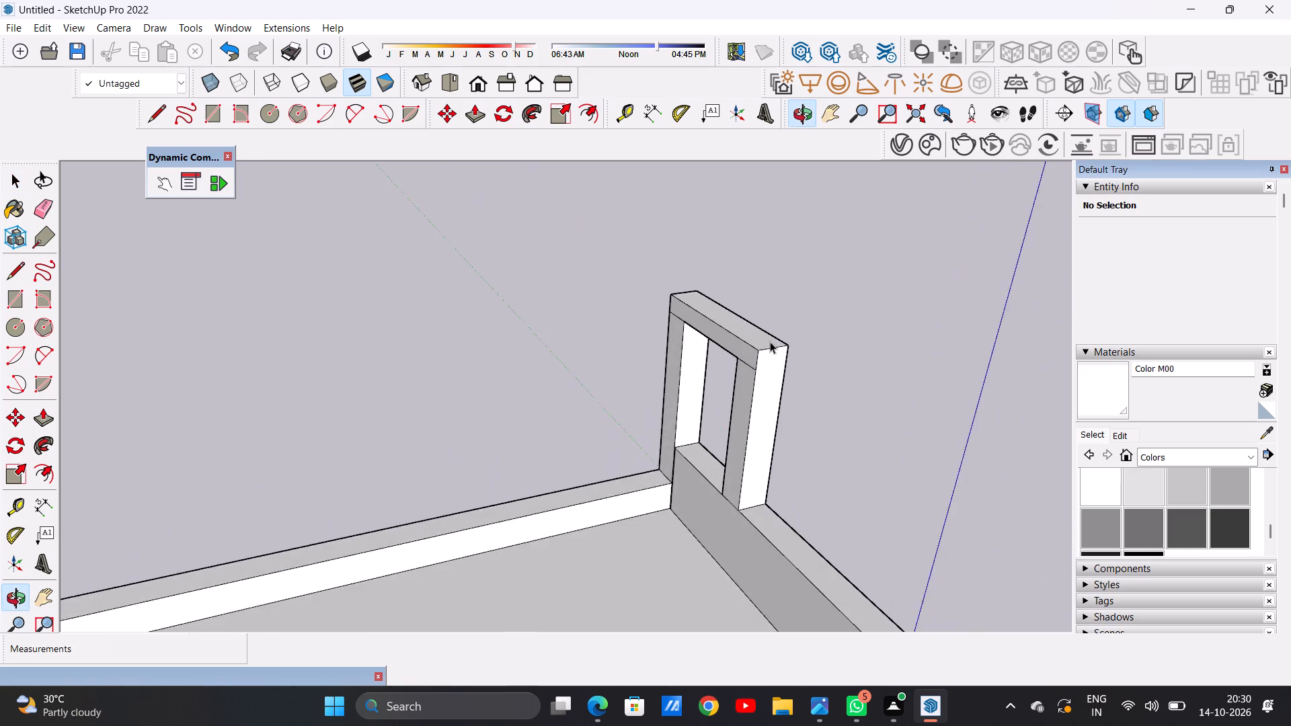
pyautogui.scroll(5, 770, 341)
pyautogui.press('p')
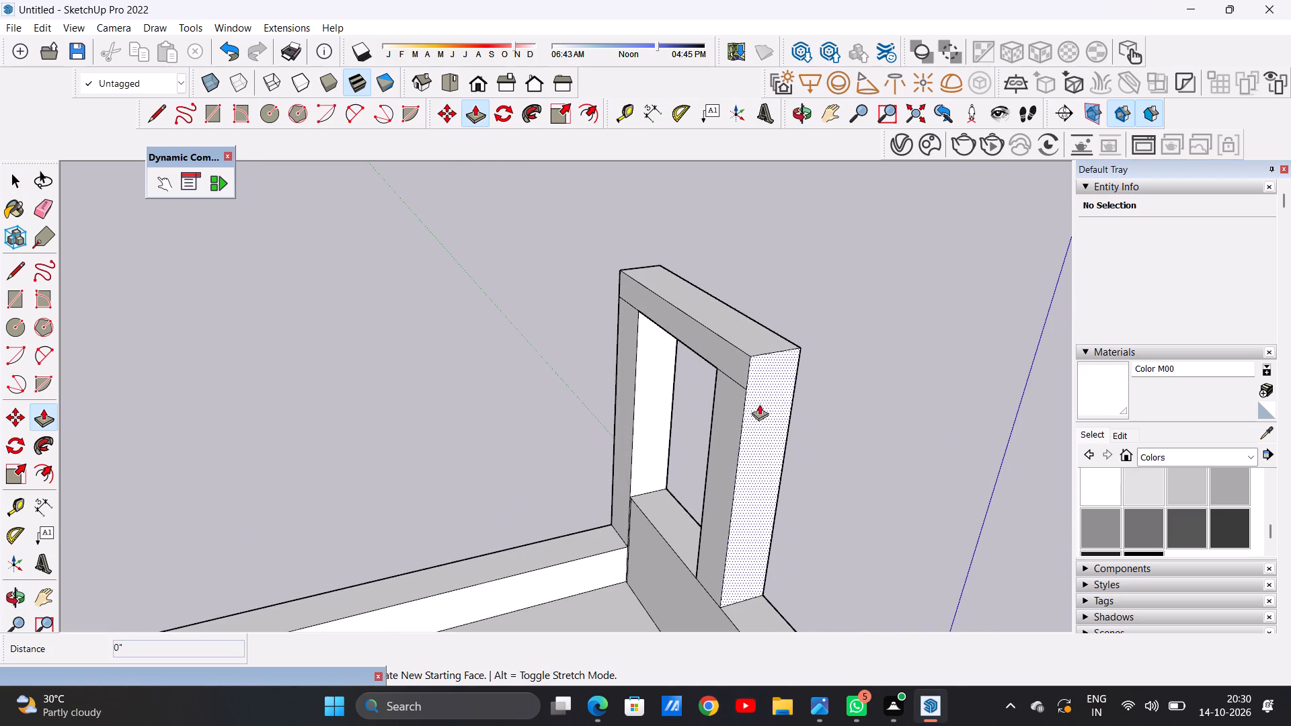
pyautogui.click(736, 358)
pyautogui.scroll(-6, 601, 376)
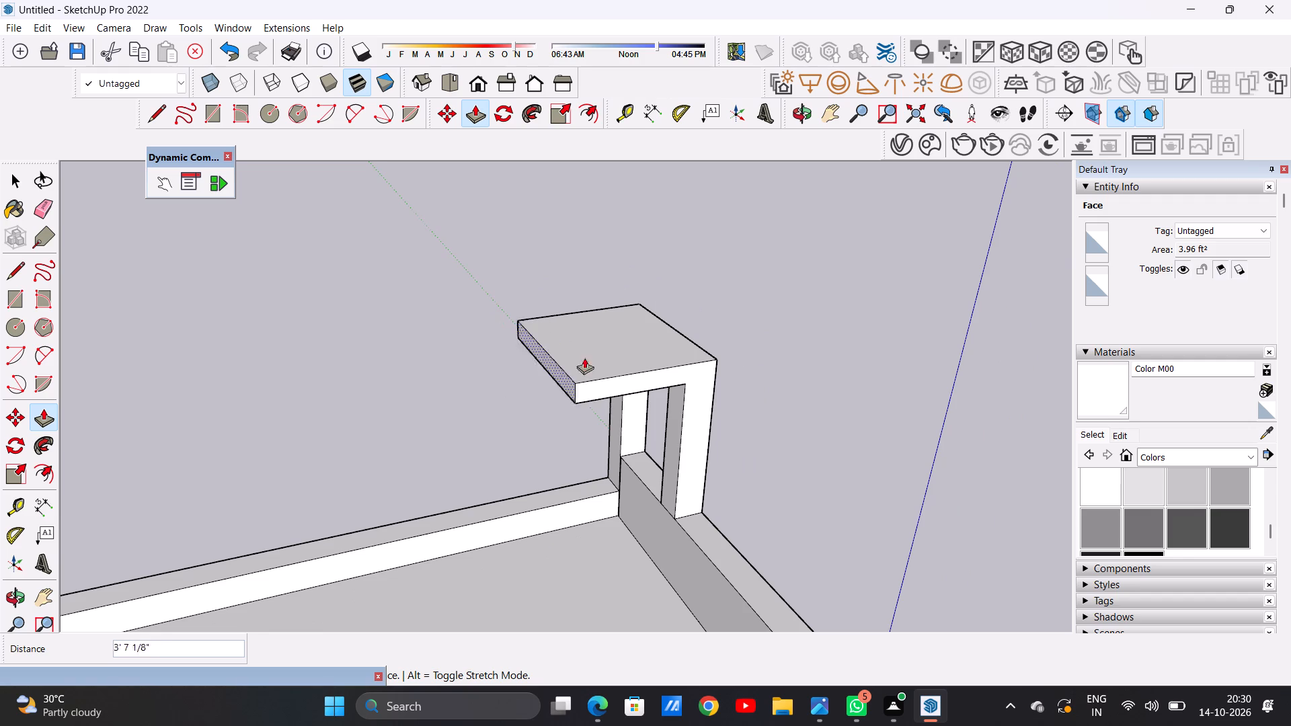
pyautogui.scroll(-13, 626, 358)
pyautogui.scroll(19, 403, 395)
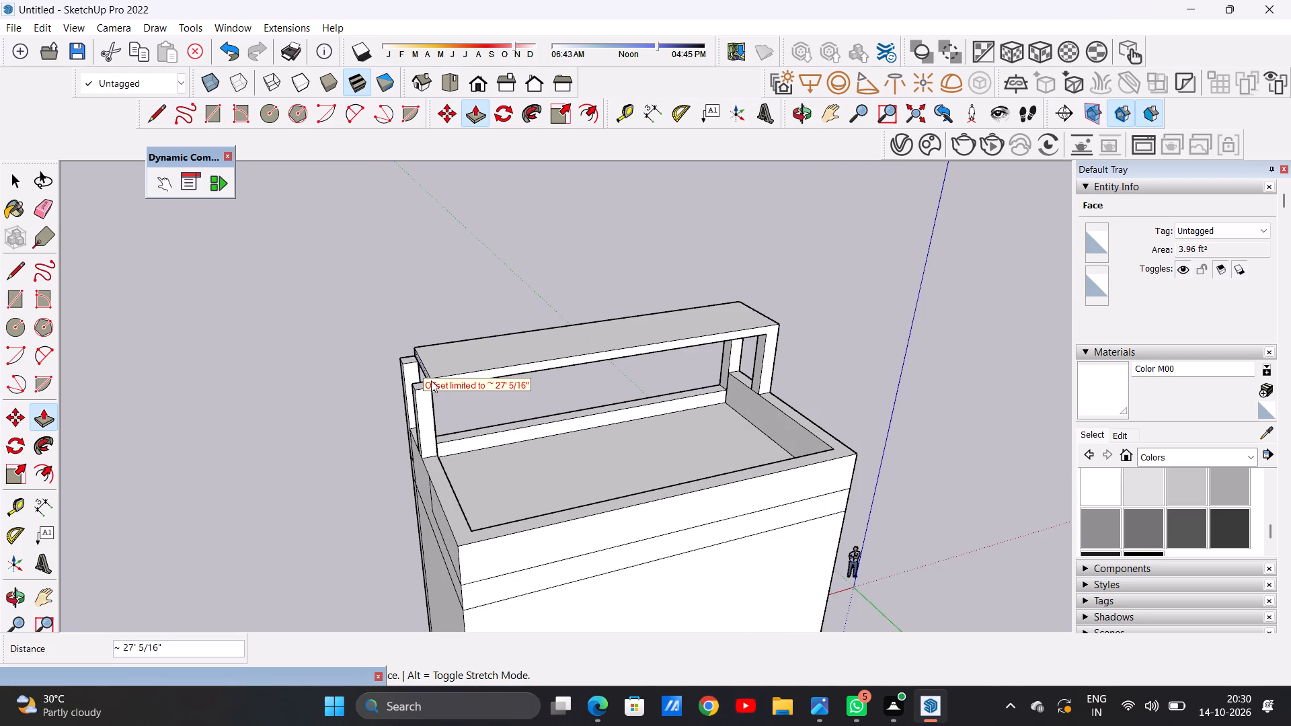
pyautogui.scroll(4, 431, 380)
pyautogui.middleClick(428, 387)
pyautogui.scroll(3, 430, 382)
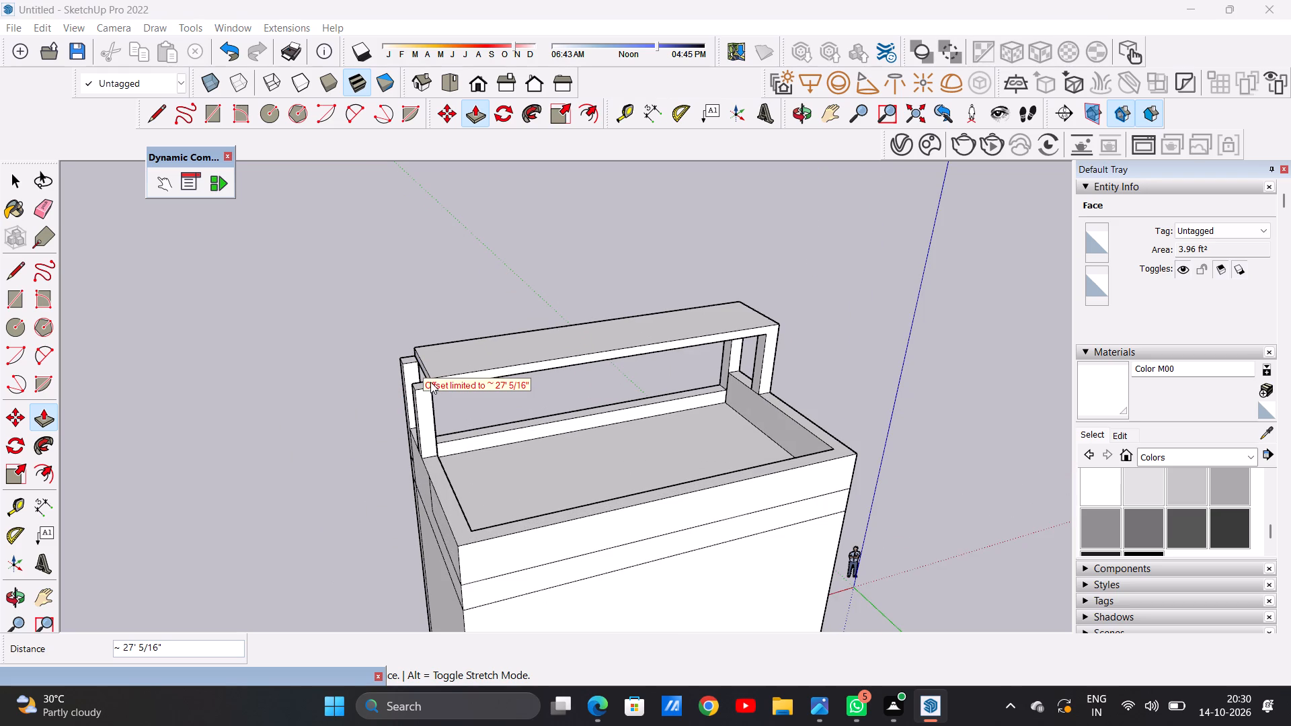
pyautogui.scroll(1, 432, 389)
pyautogui.scroll(-2, 432, 389)
pyautogui.scroll(4, 432, 389)
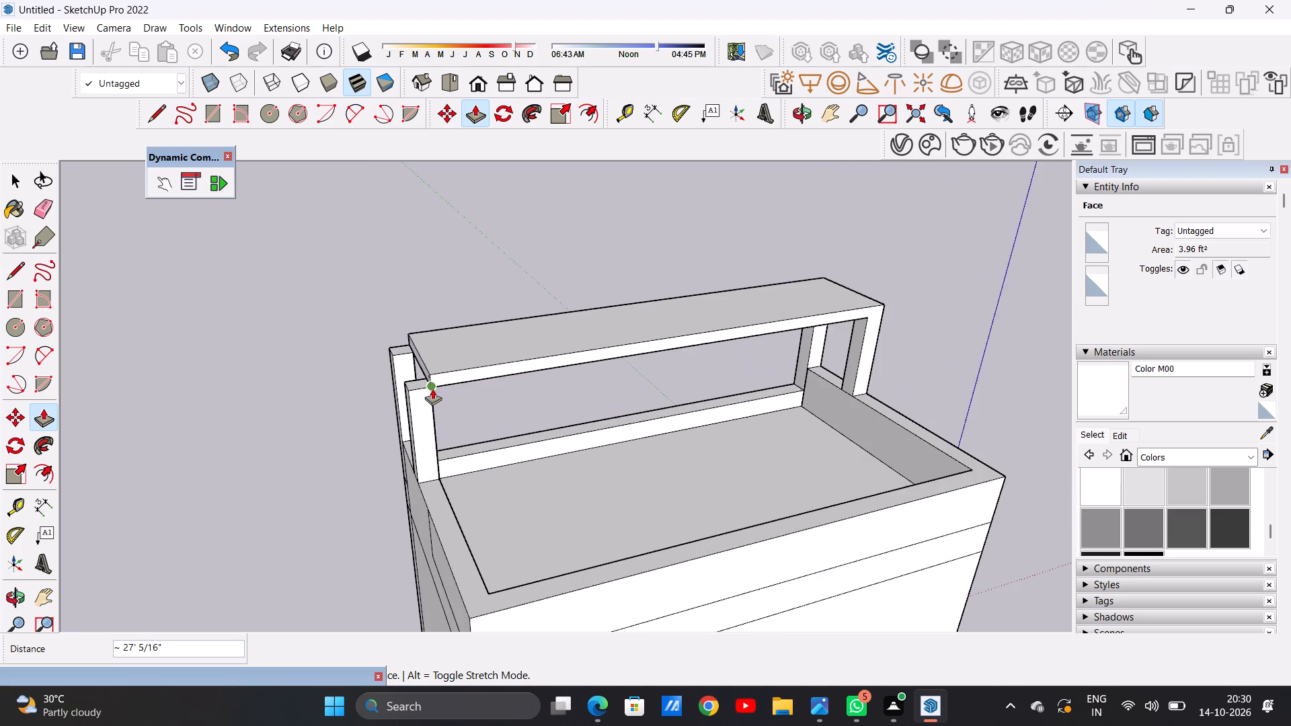
pyautogui.click(432, 387)
pyautogui.press('space')
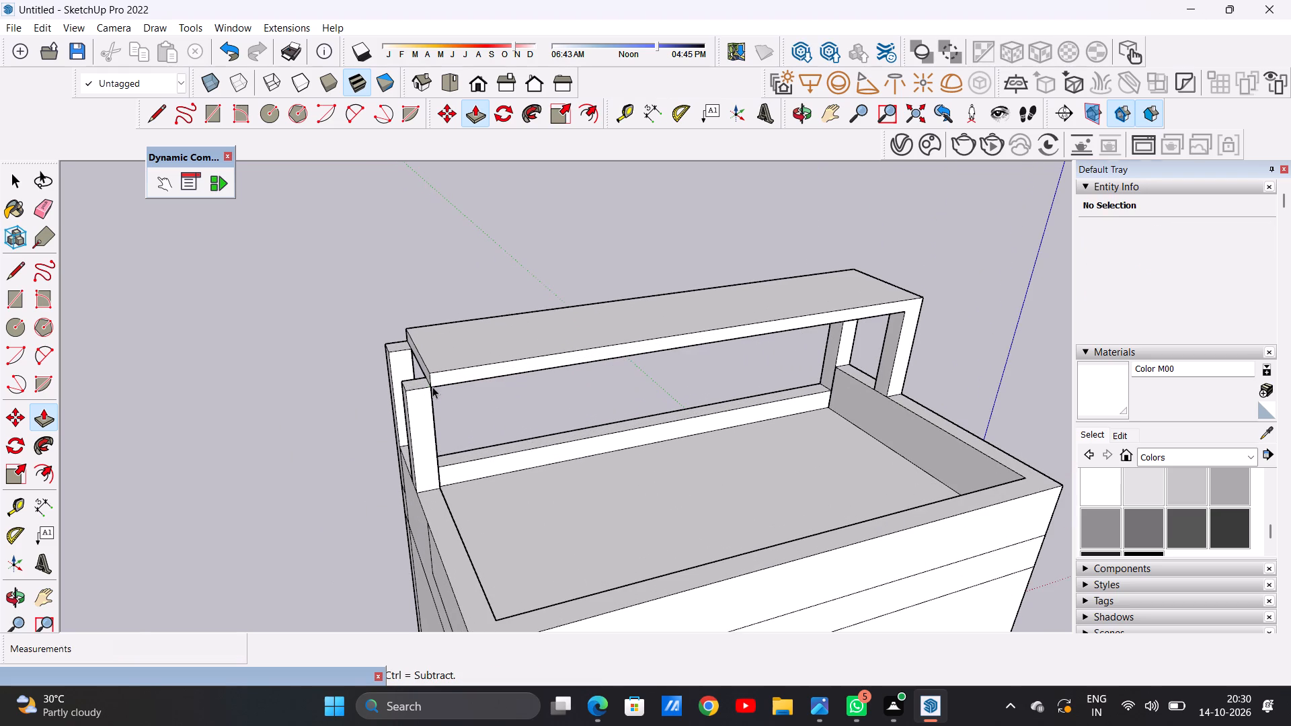
# Push/Pull the end face of the roof slab about 1' 1 7/16" to the outer face of the far posts.
pyautogui.scroll(-6, 426, 368)
pyautogui.moveTo(421, 380); pyautogui.dragTo(599, 338, button='middle')
pyautogui.moveTo(487, 370); pyautogui.dragTo(518, 368, button='middle')
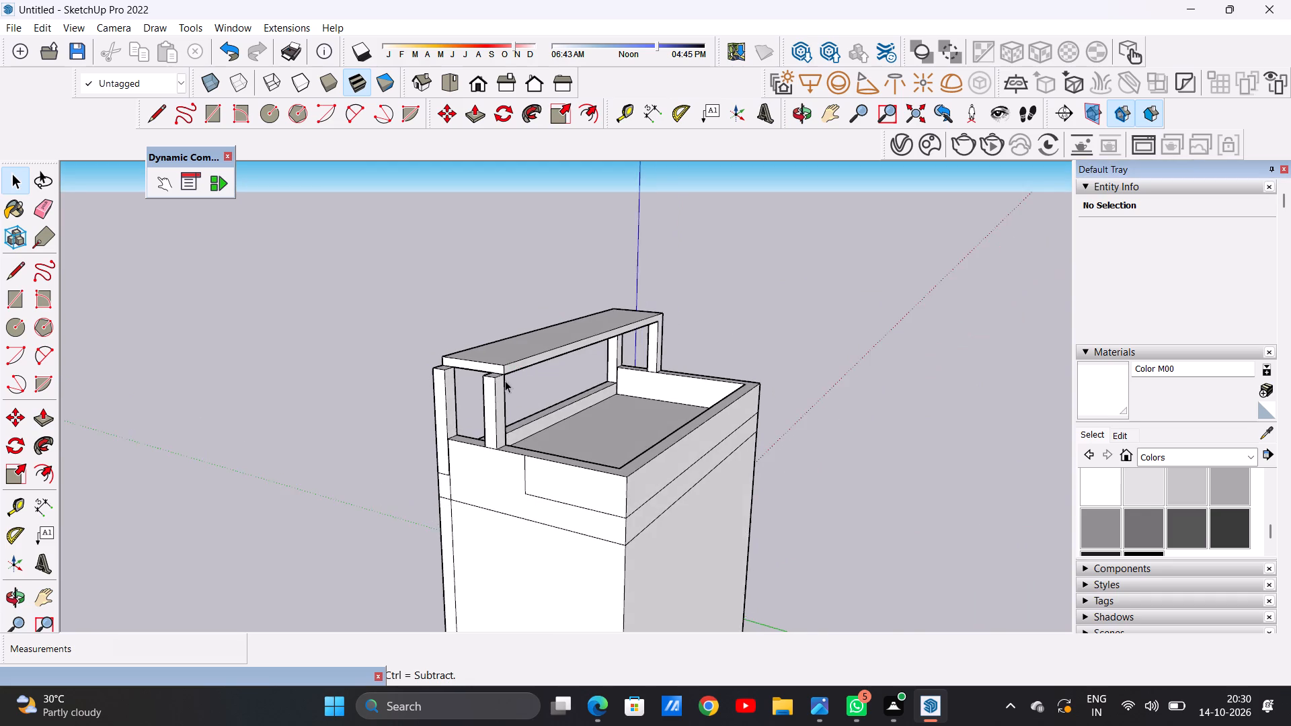
pyautogui.scroll(12, 503, 371)
pyautogui.press('p')
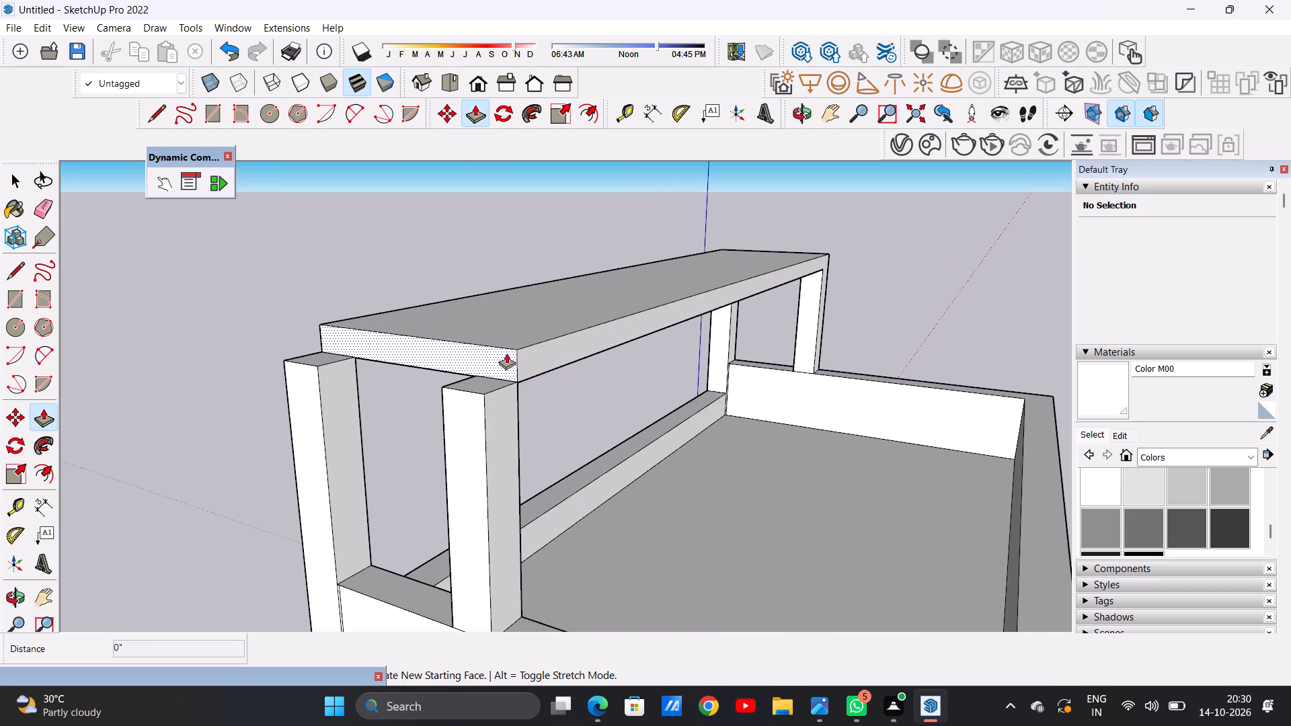
pyautogui.click(512, 360)
pyautogui.click(484, 390)
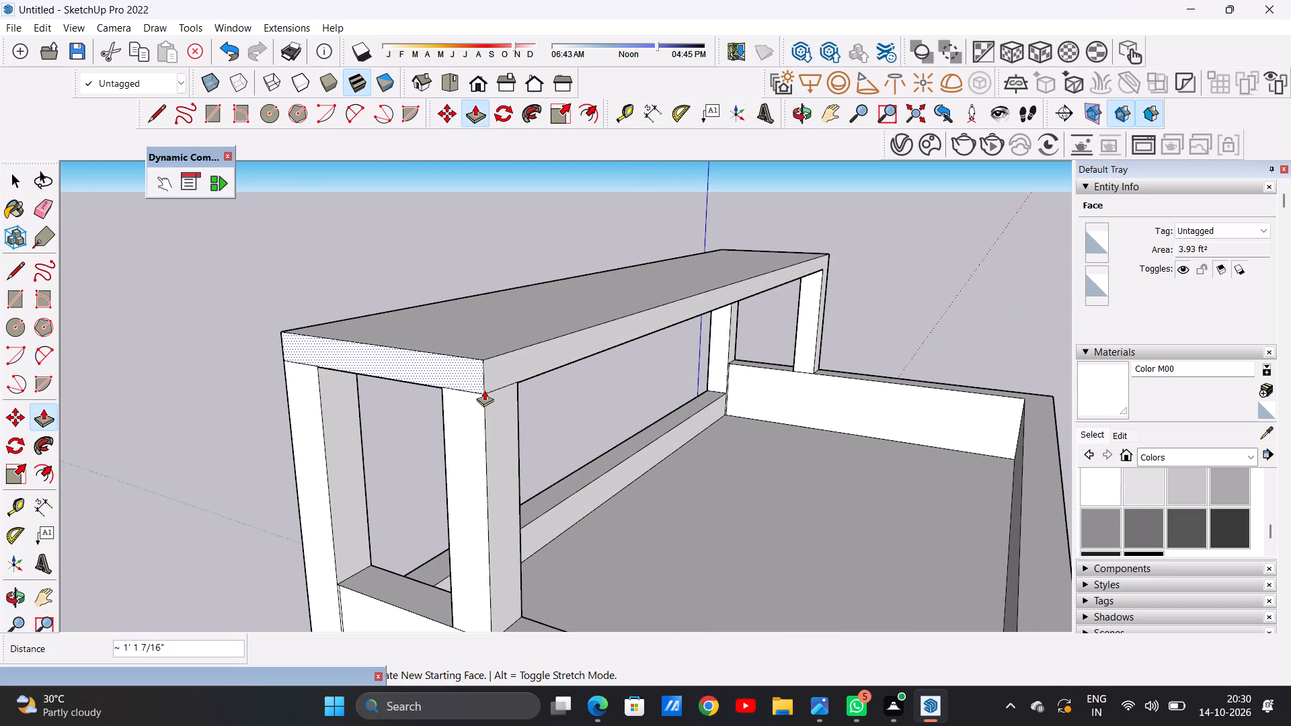
pyautogui.press('space')
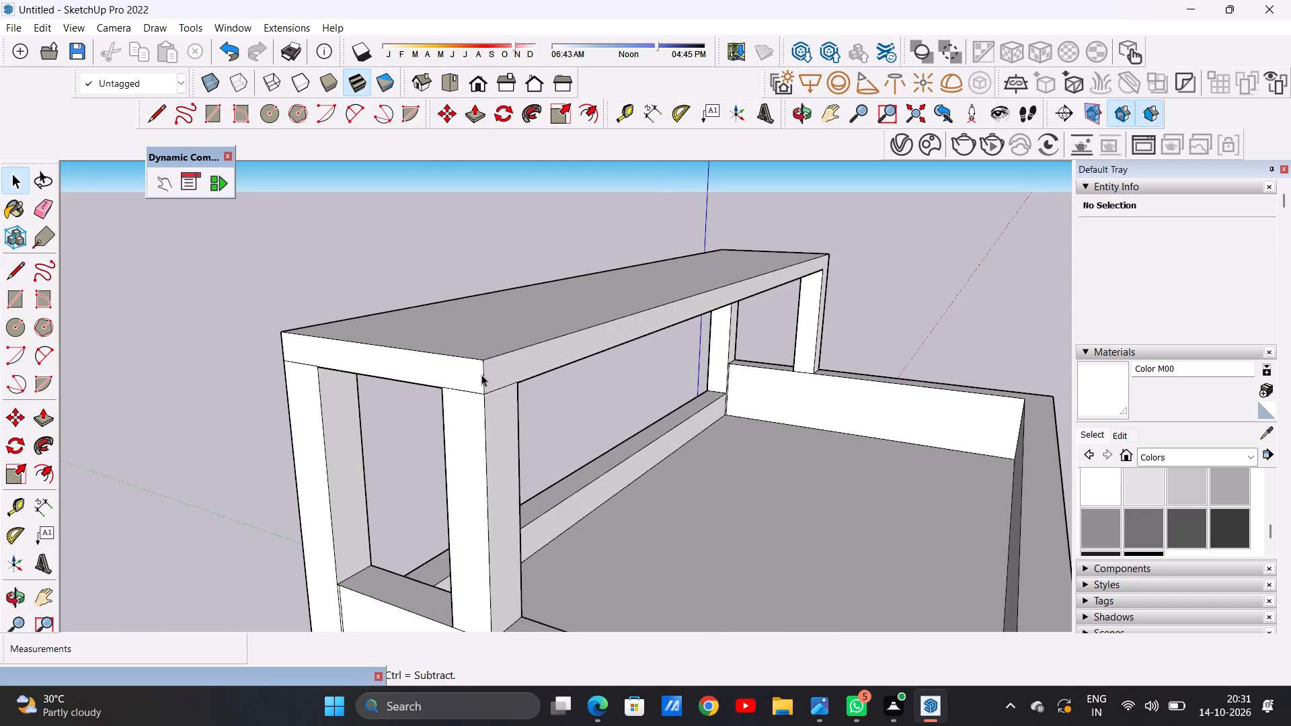
# Push/Pull the rear post's side face about 3' 7 1/16" to the front post, closing the gap at the original frame's end.
pyautogui.scroll(-8, 481, 376)
pyautogui.moveTo(447, 388); pyautogui.dragTo(701, 397, button='middle')
pyautogui.scroll(1, 466, 391)
pyautogui.scroll(-1, 663, 387)
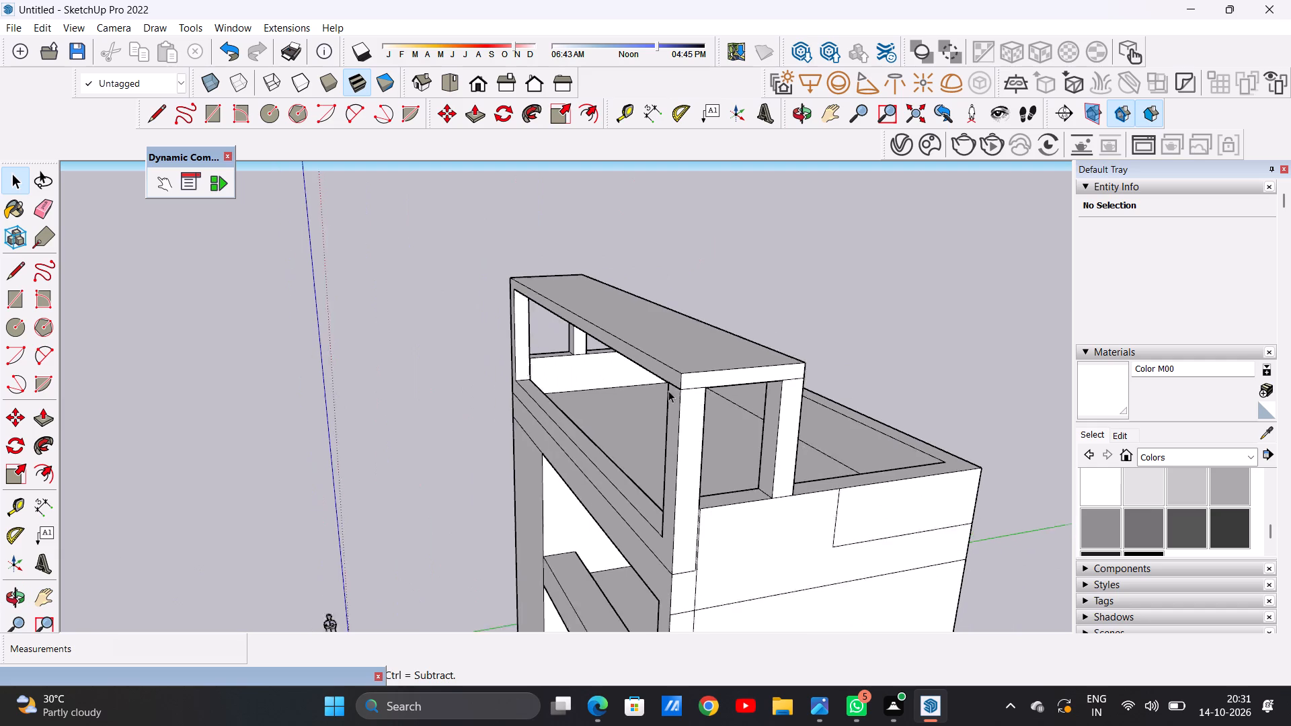
pyautogui.scroll(-2, 668, 391)
pyautogui.moveTo(667, 397); pyautogui.dragTo(851, 389, button='middle')
pyautogui.moveTo(651, 404); pyautogui.dragTo(799, 381, button='middle')
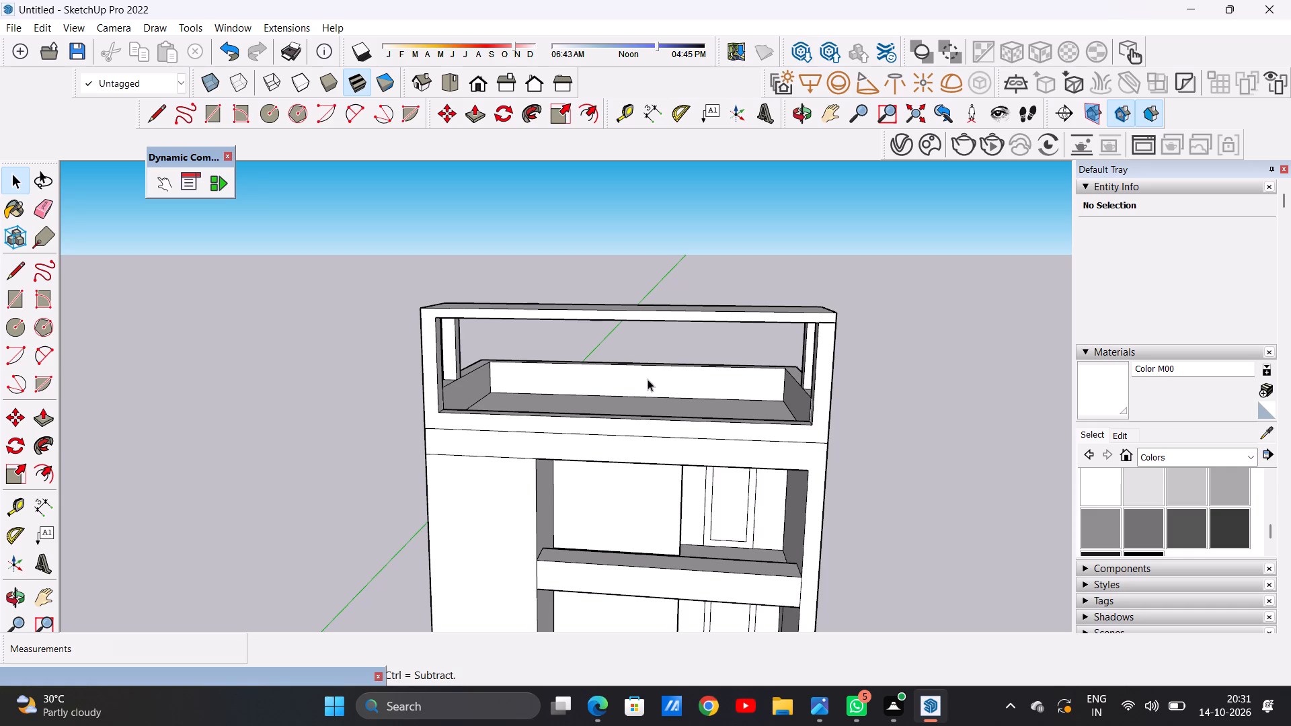
pyautogui.scroll(-4, 628, 380)
pyautogui.moveTo(591, 388); pyautogui.dragTo(428, 368, button='middle')
pyautogui.moveTo(428, 368); pyautogui.dragTo(434, 366, button='middle')
pyautogui.moveTo(638, 344); pyautogui.dragTo(537, 350, button='middle')
pyautogui.scroll(10, 537, 350)
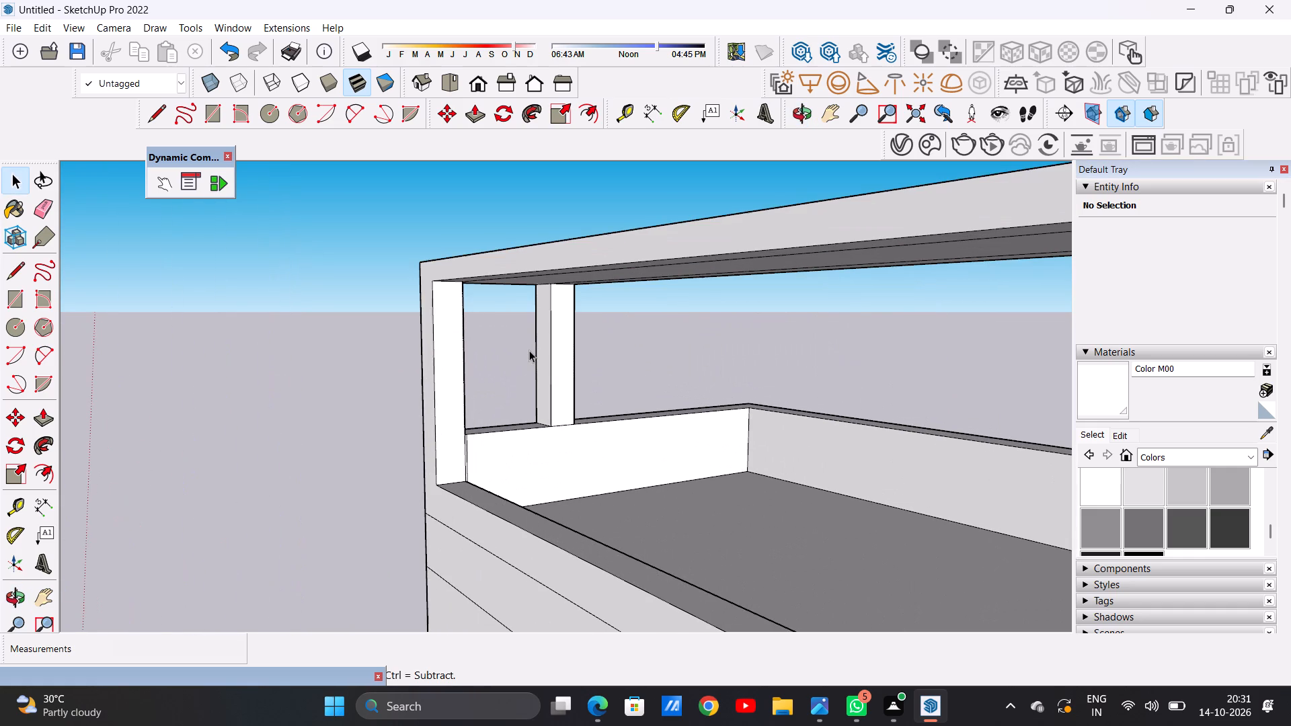
pyautogui.press('p')
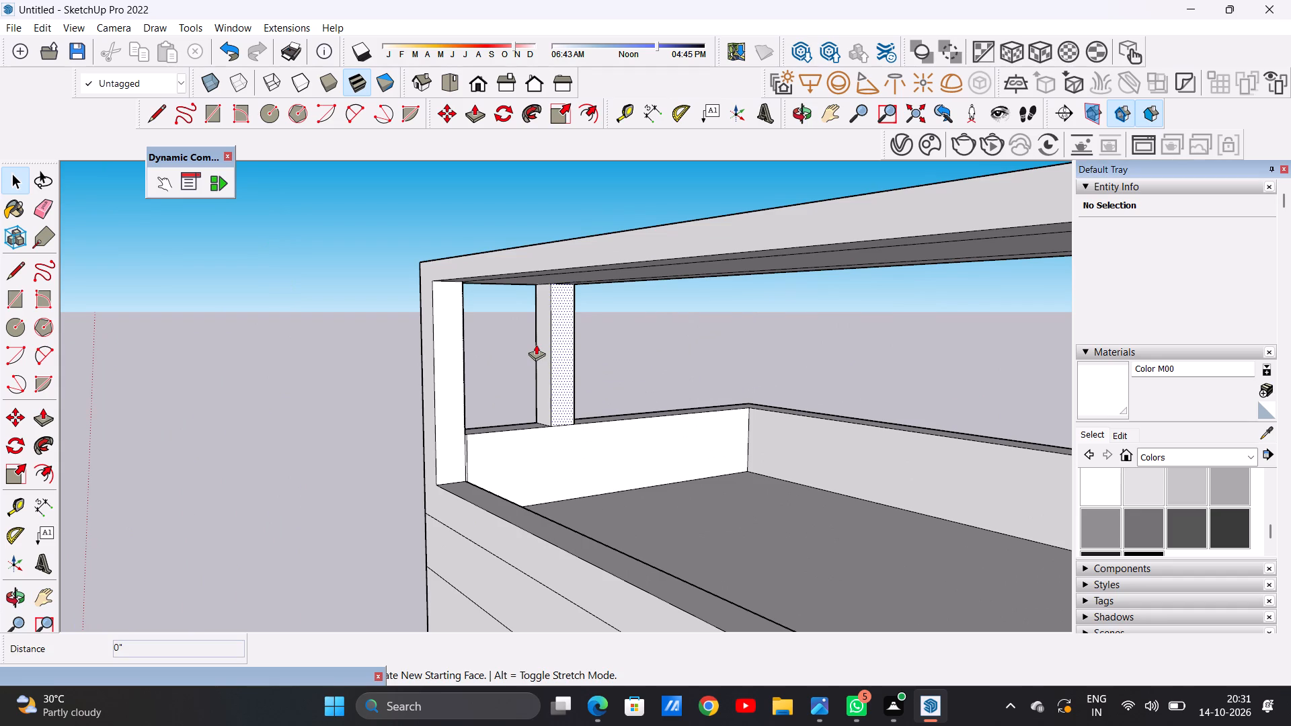
pyautogui.click(536, 344)
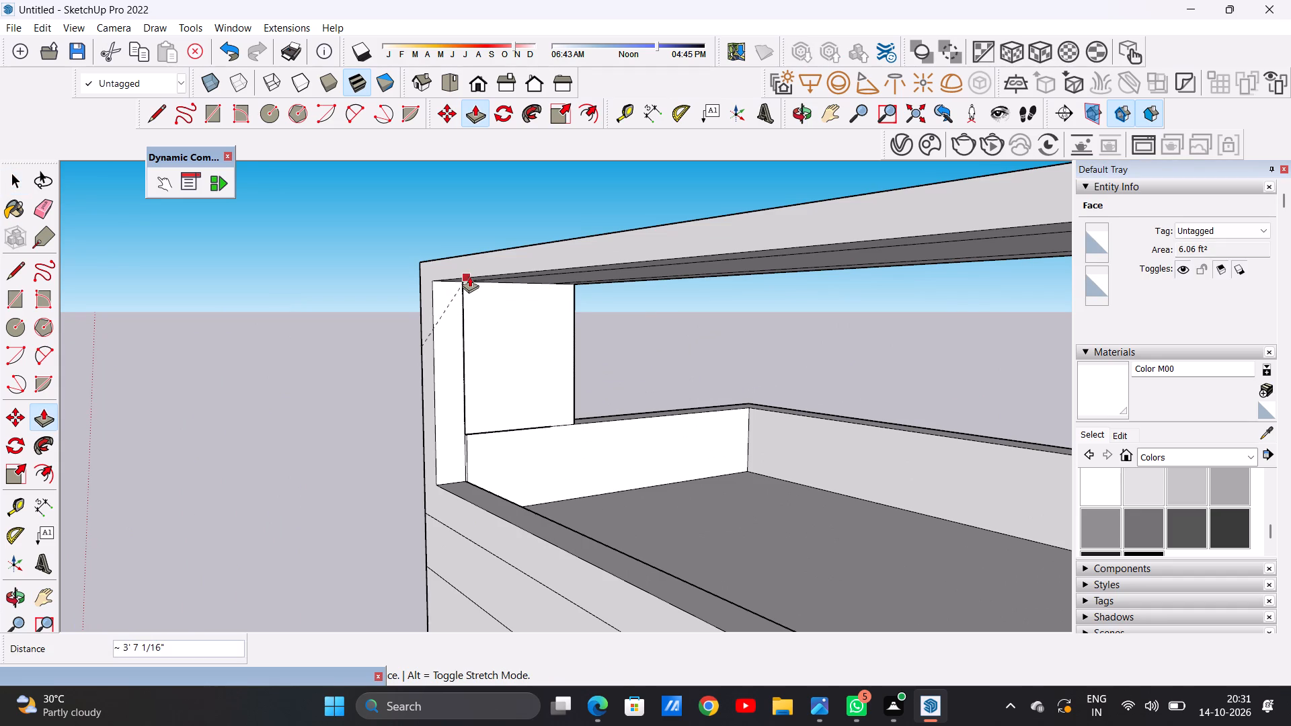
pyautogui.click(463, 284)
# Push/Pull the rear post's side face about 3' 7 1/16" to the front post, closing the gap at the opposite end of the slab.
pyautogui.scroll(-10, 547, 413)
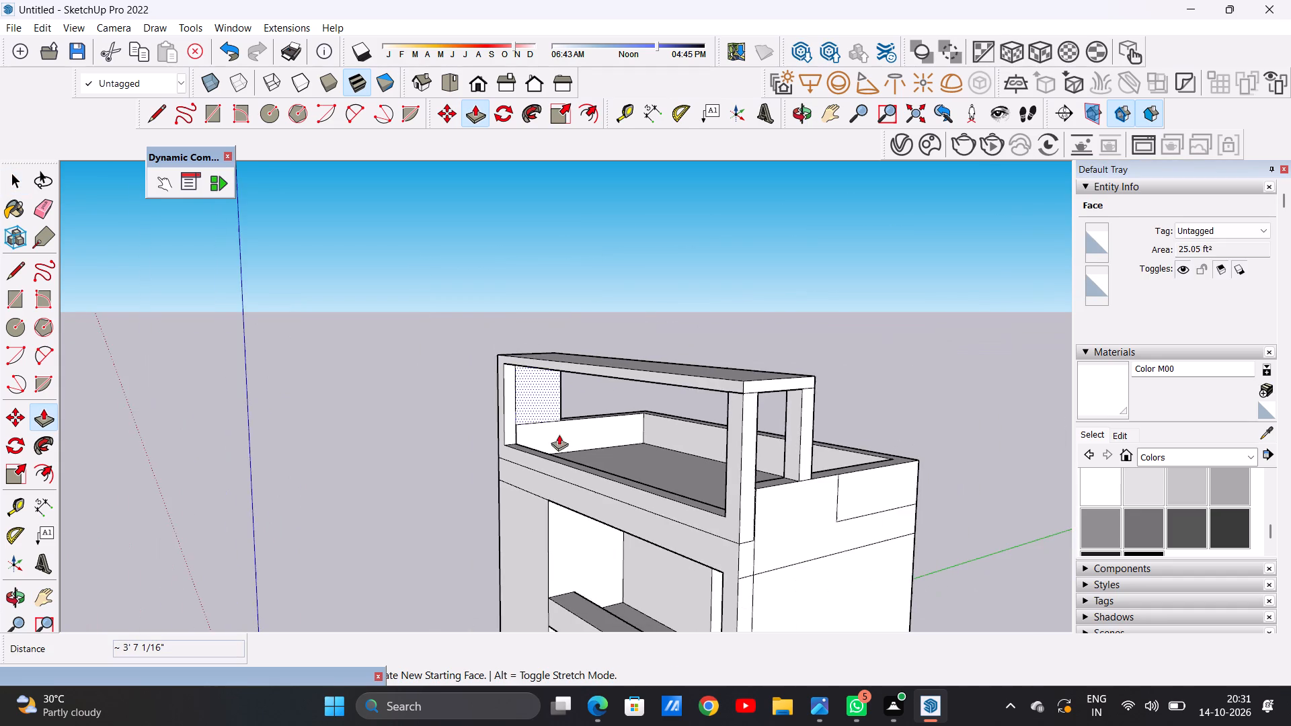
pyautogui.moveTo(617, 444); pyautogui.dragTo(522, 481, button='middle')
pyautogui.scroll(4, 638, 480)
pyautogui.moveTo(631, 498); pyautogui.dragTo(663, 490, button='middle')
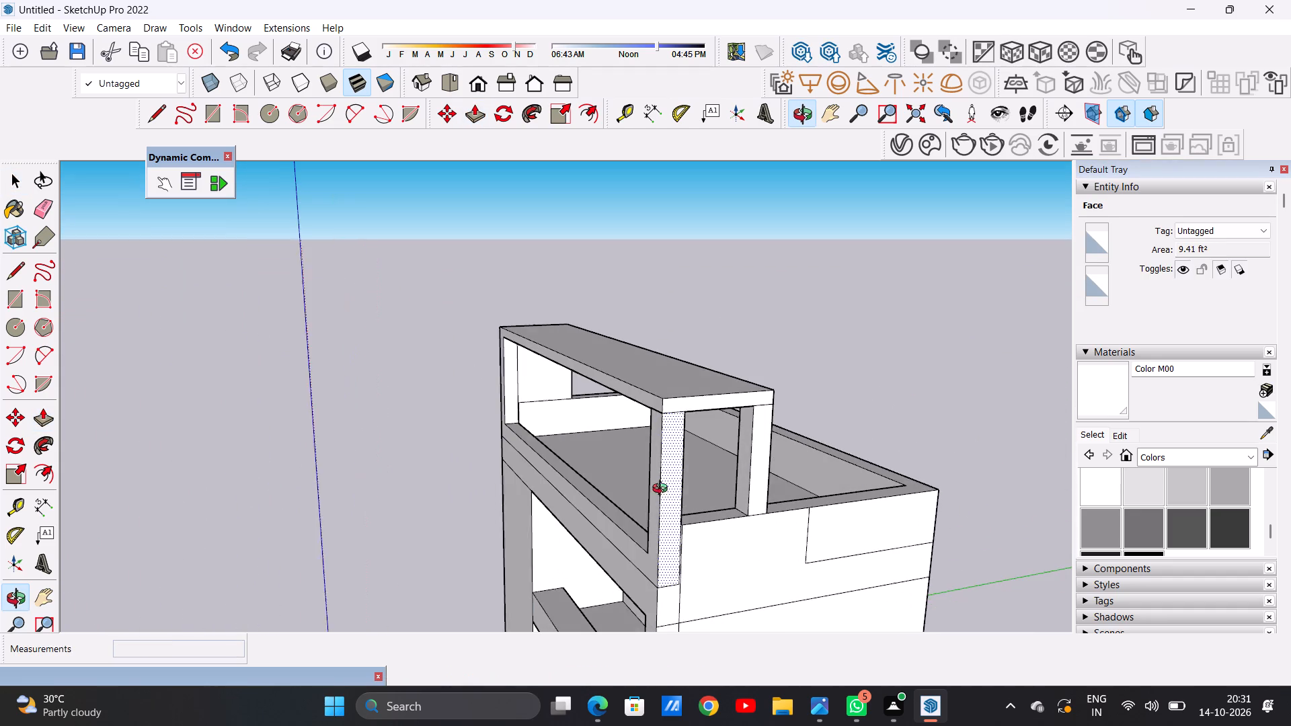
pyautogui.moveTo(663, 490); pyautogui.dragTo(671, 485, button='middle')
pyautogui.scroll(4, 724, 456)
pyautogui.click(766, 436)
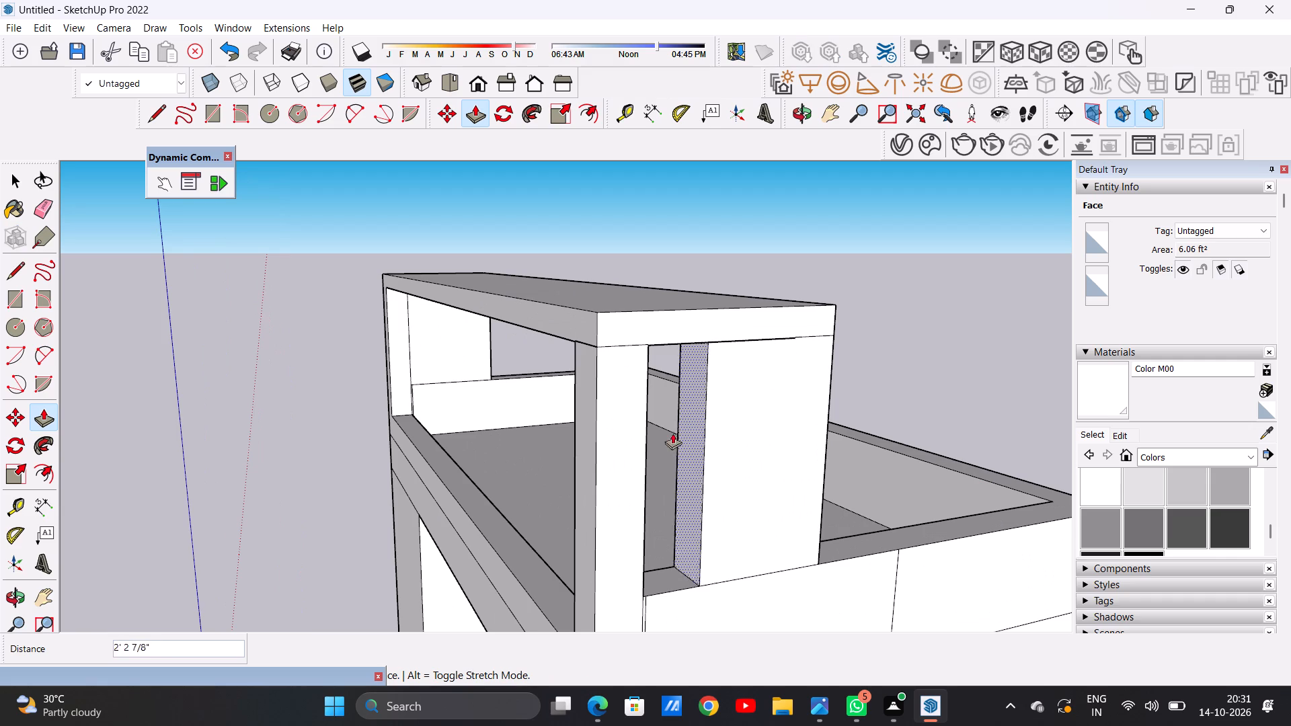
pyautogui.click(646, 347)
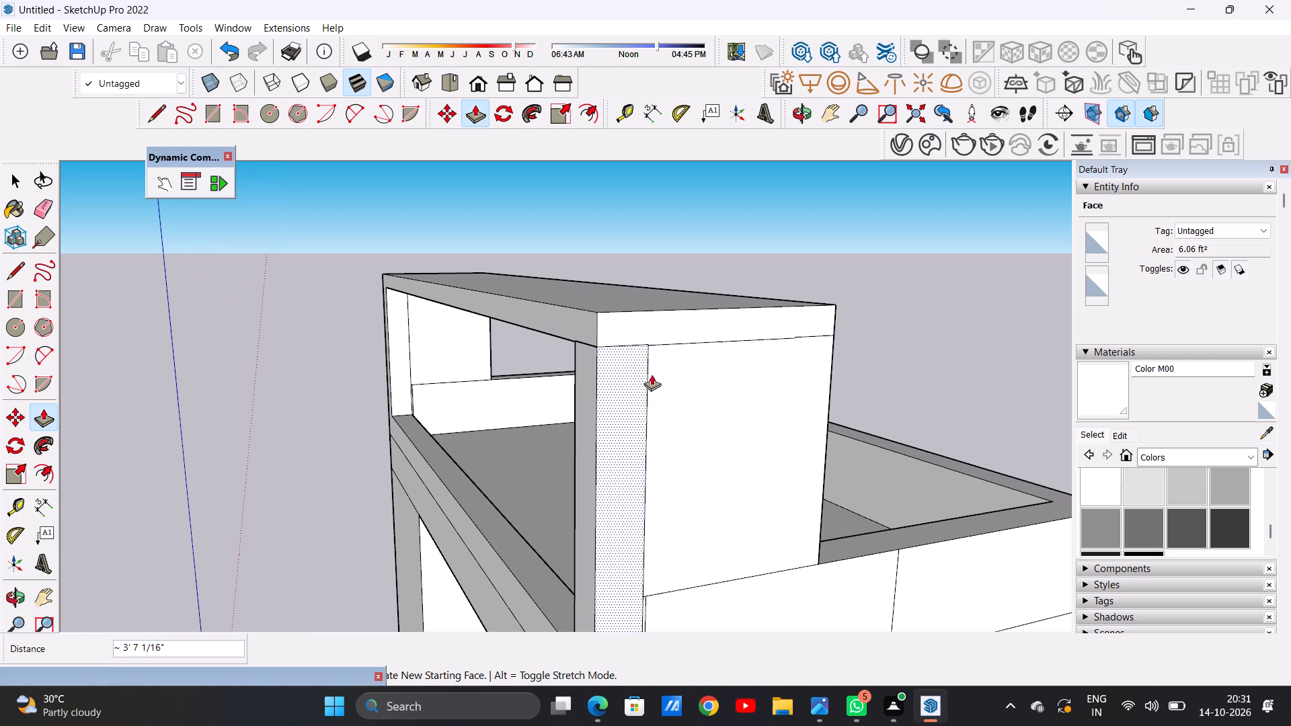
pyautogui.press('space')
# Erase the two leftover lengthwise edges on the underside of the roof slab.
pyautogui.scroll(-8, 652, 421)
pyautogui.moveTo(547, 435); pyautogui.dragTo(824, 413, button='middle')
pyautogui.moveTo(621, 432); pyautogui.dragTo(738, 400, button='middle')
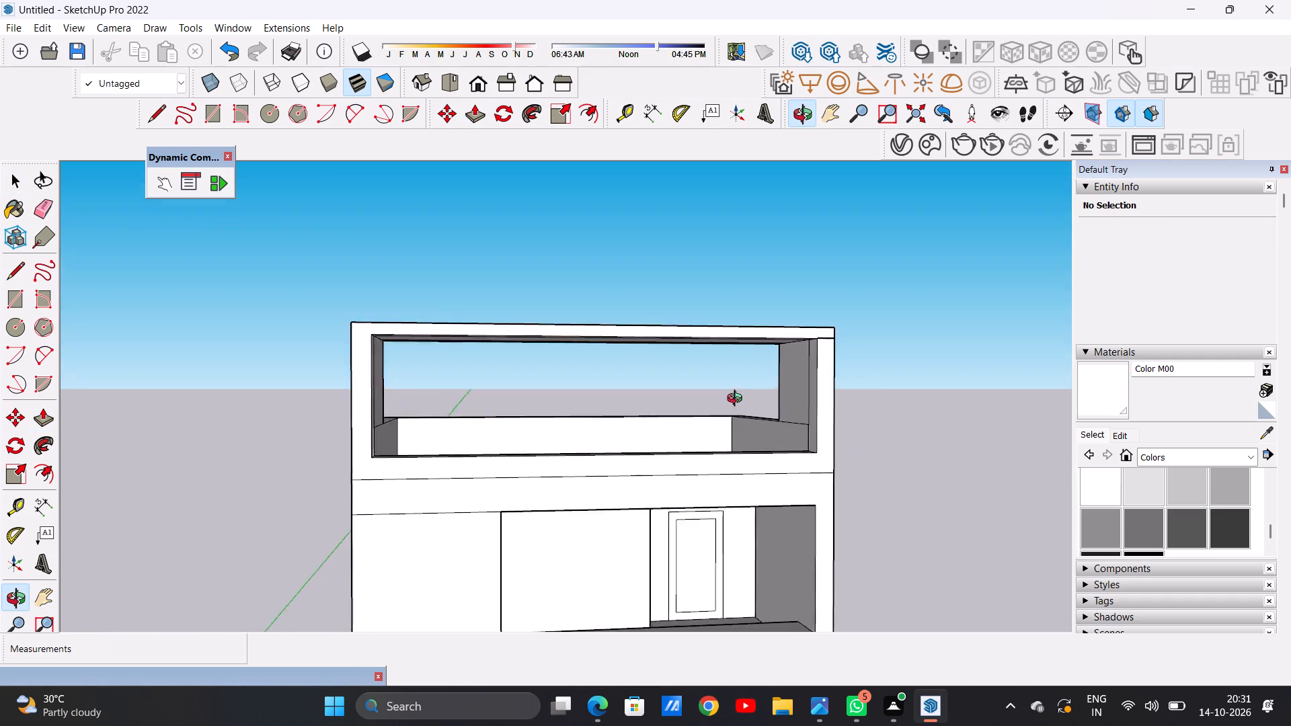
pyautogui.moveTo(738, 400); pyautogui.dragTo(690, 304, button='middle')
pyautogui.scroll(-5, 658, 355)
pyautogui.moveTo(593, 360); pyautogui.dragTo(592, 309, button='middle')
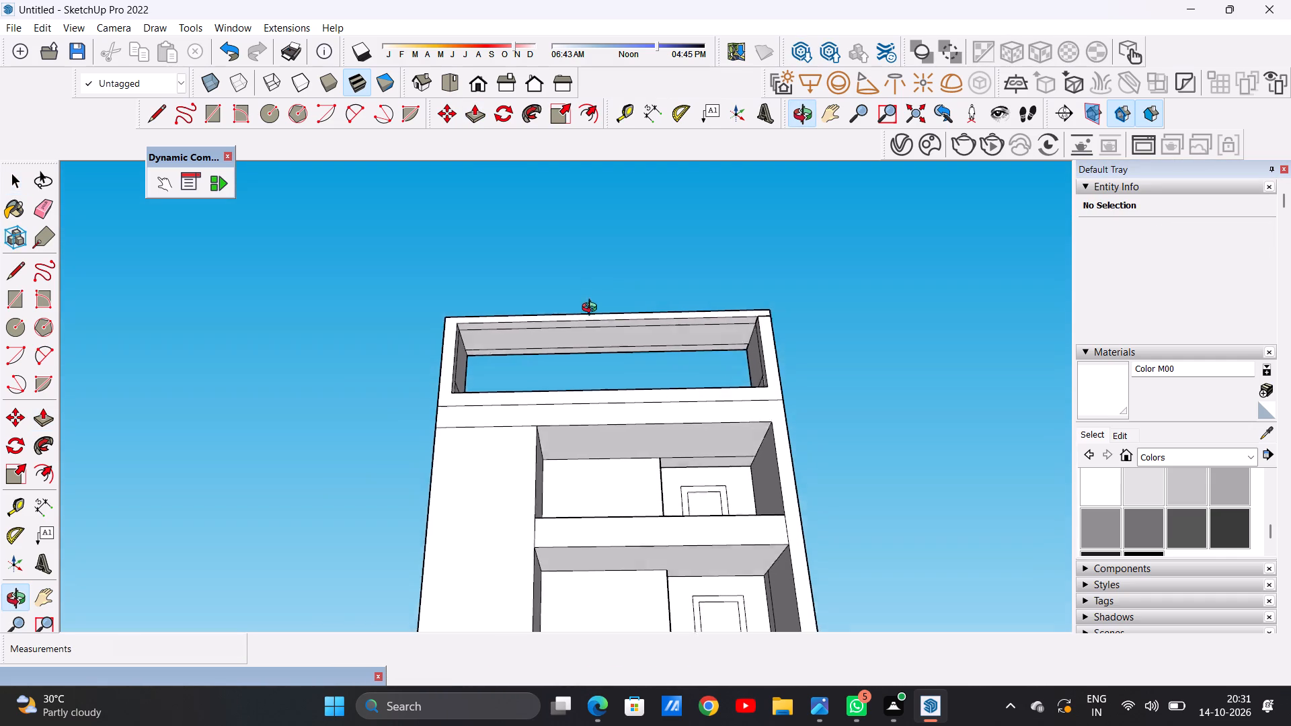
pyautogui.moveTo(592, 309); pyautogui.dragTo(590, 296, button='middle')
pyautogui.scroll(8, 600, 321)
pyautogui.press('e')
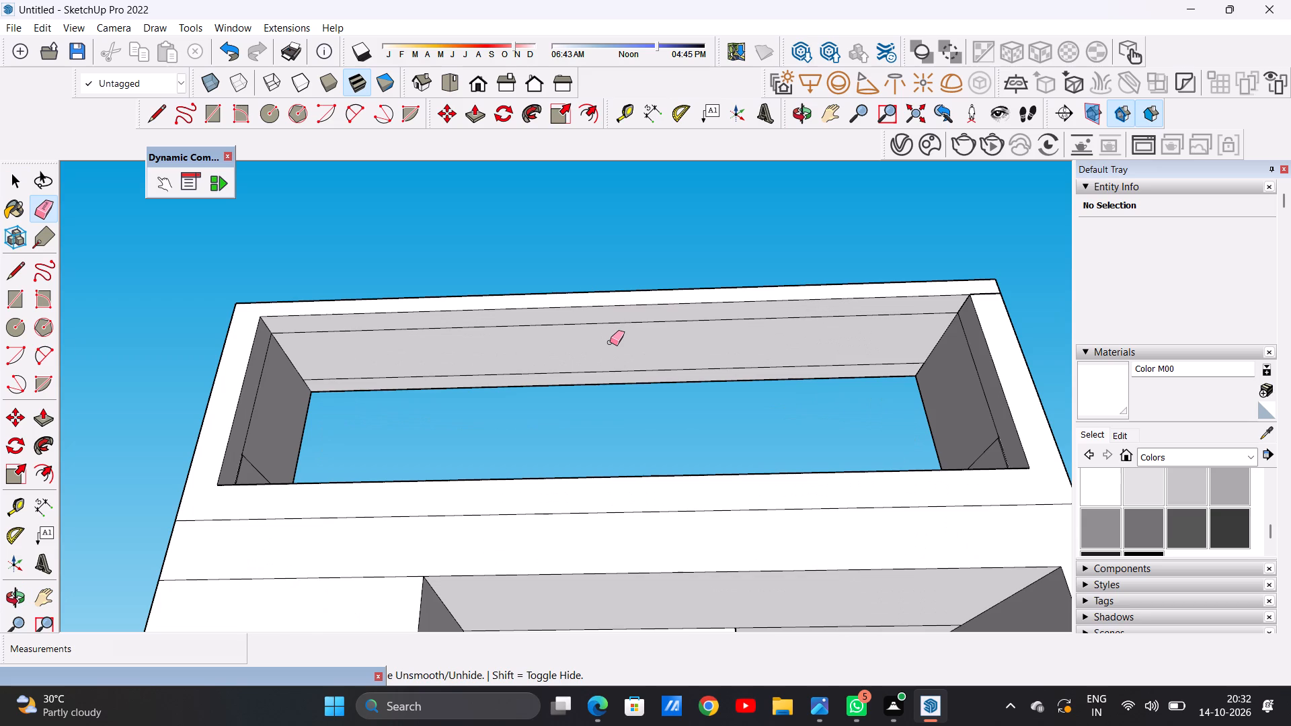
pyautogui.scroll(3, 652, 399)
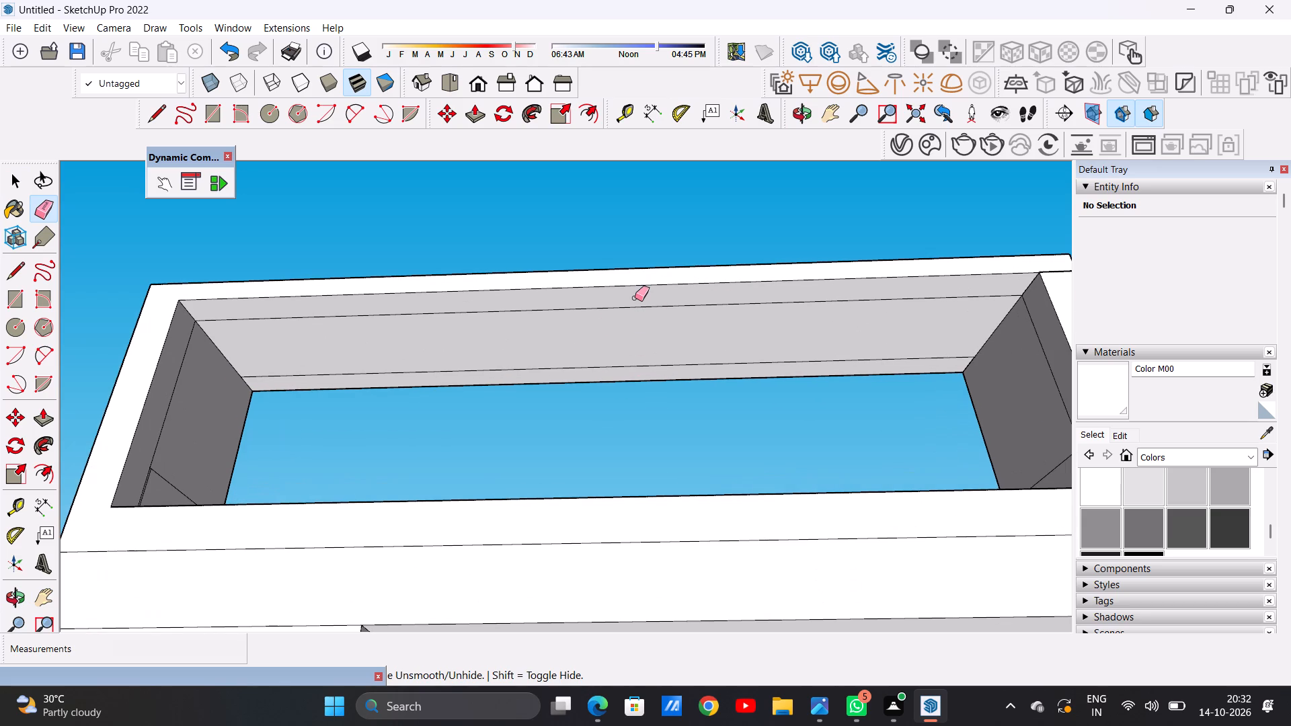
pyautogui.click(635, 298)
pyautogui.moveTo(641, 357); pyautogui.dragTo(641, 368)
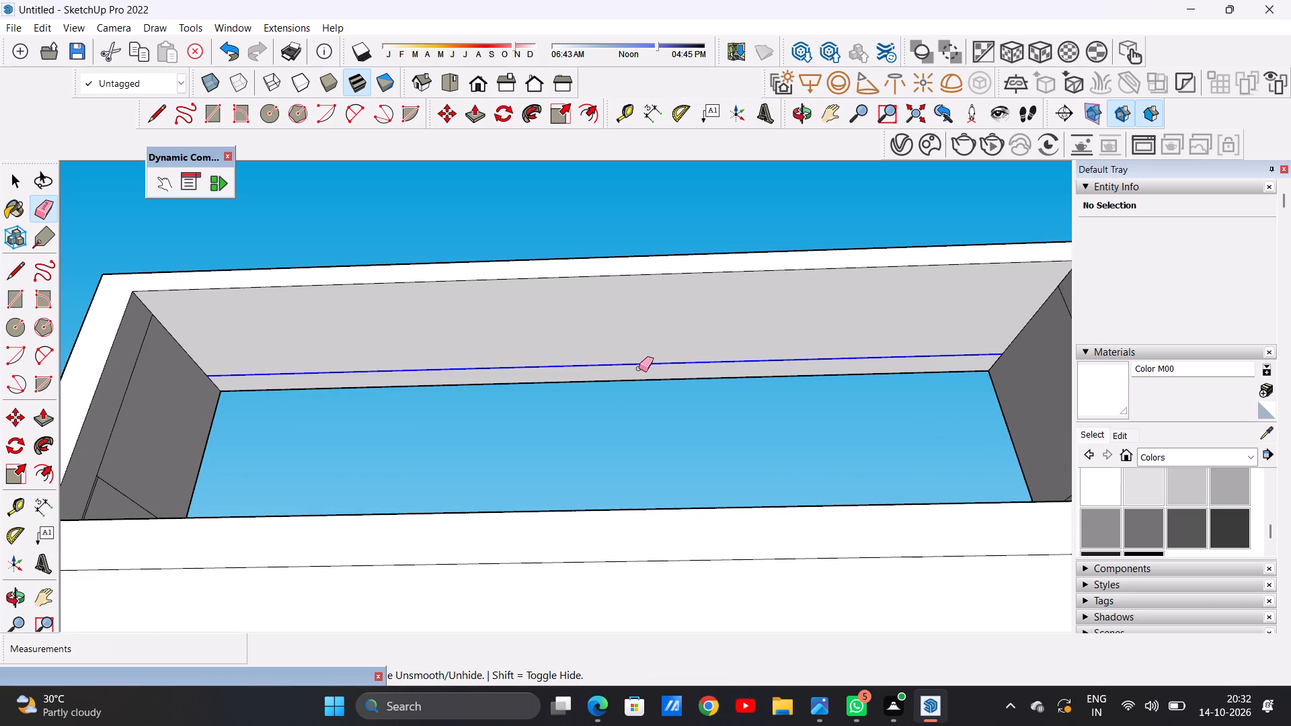
pyautogui.press('space')
# Push/Pull the inner face of the rooftop side wall above the solid facade strip inward 3' 2 3/4".
pyautogui.scroll(-9, 564, 440)
pyautogui.moveTo(617, 432); pyautogui.dragTo(623, 488, button='middle')
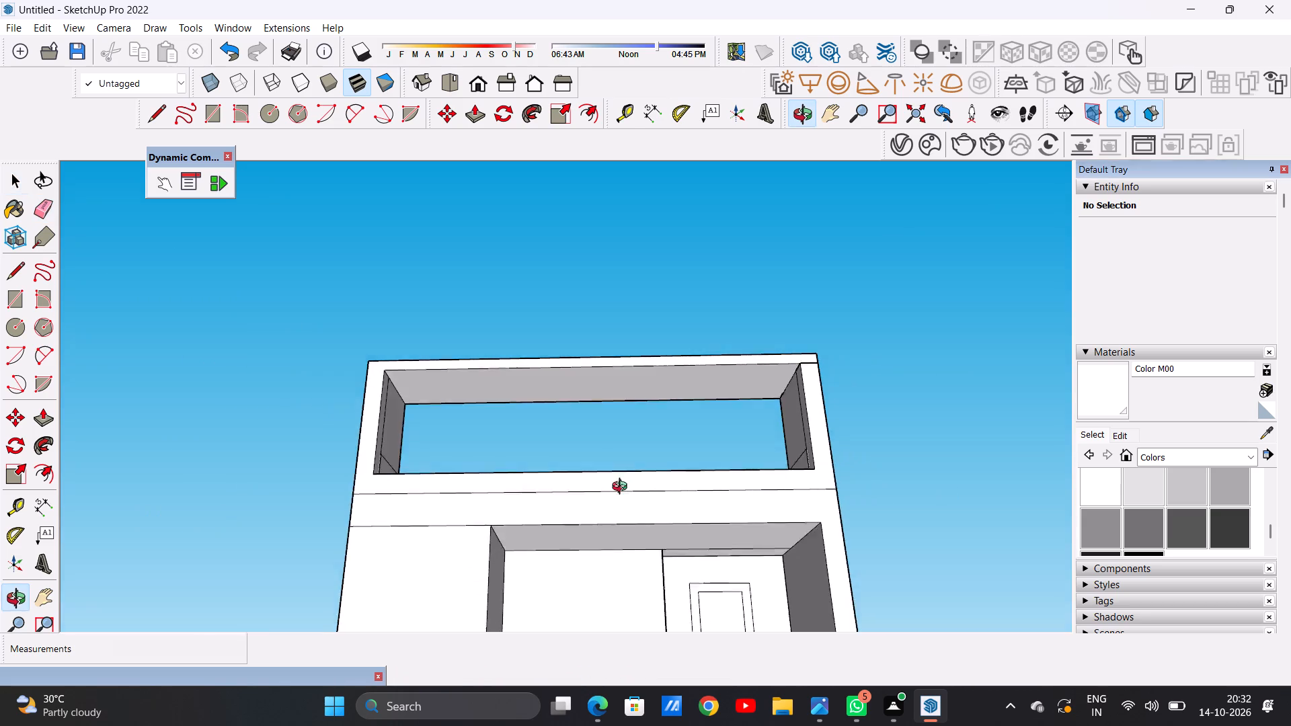
pyautogui.moveTo(623, 488); pyautogui.dragTo(629, 519, button='middle')
pyautogui.moveTo(612, 486); pyautogui.dragTo(574, 523, button='middle')
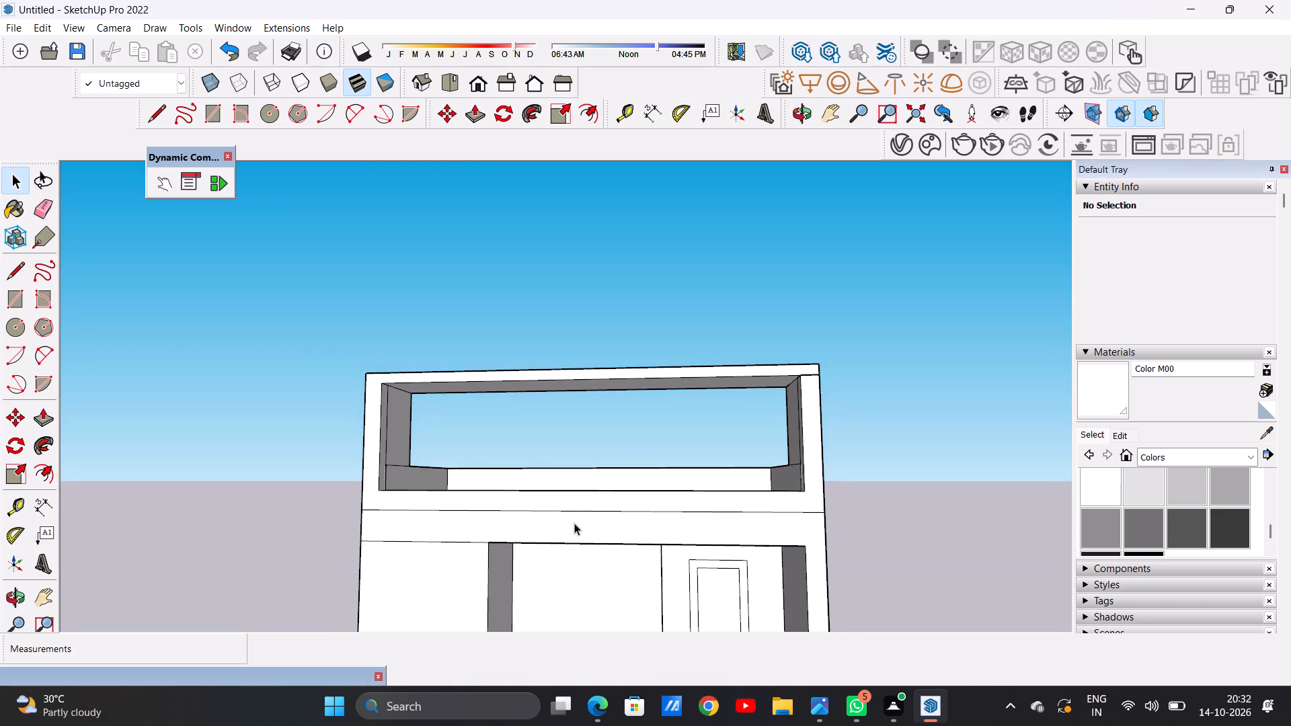
pyautogui.press('p')
pyautogui.scroll(6, 419, 422)
pyautogui.scroll(-2, 514, 432)
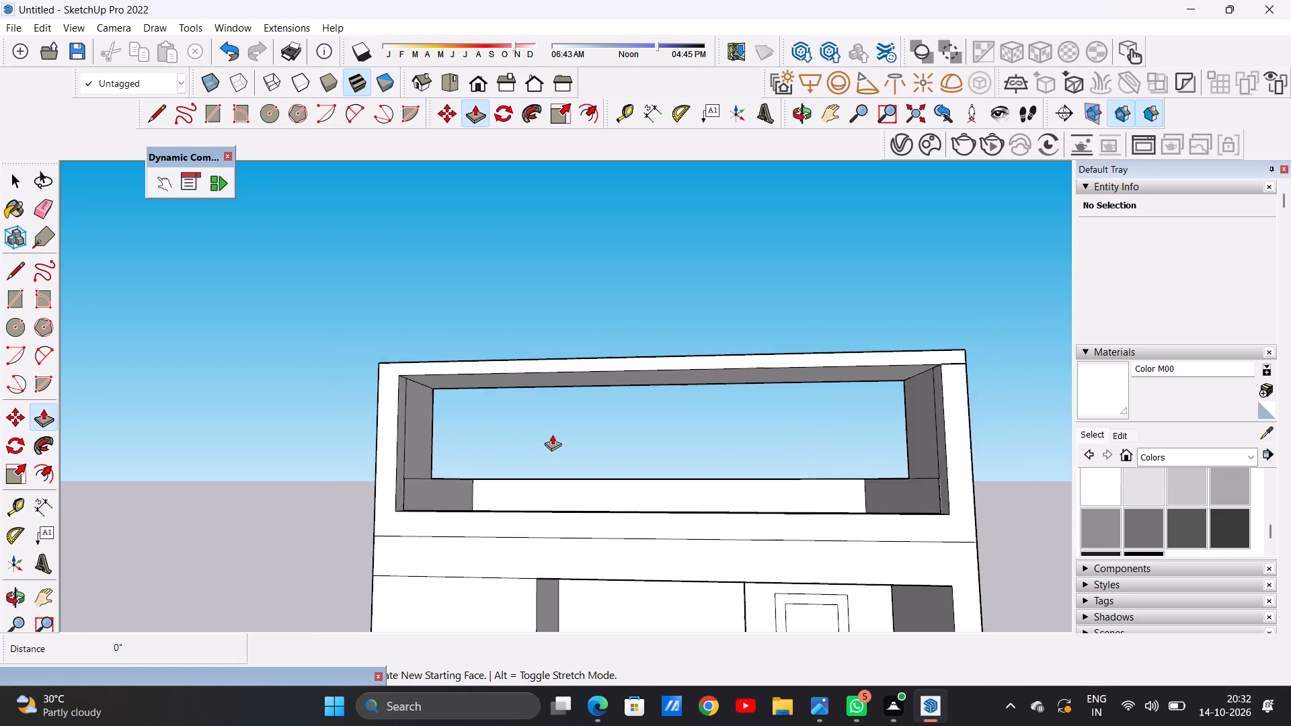
pyautogui.scroll(-3, 552, 434)
pyautogui.moveTo(609, 460); pyautogui.dragTo(453, 526, button='middle')
pyautogui.moveTo(517, 438); pyautogui.dragTo(392, 440, button='middle')
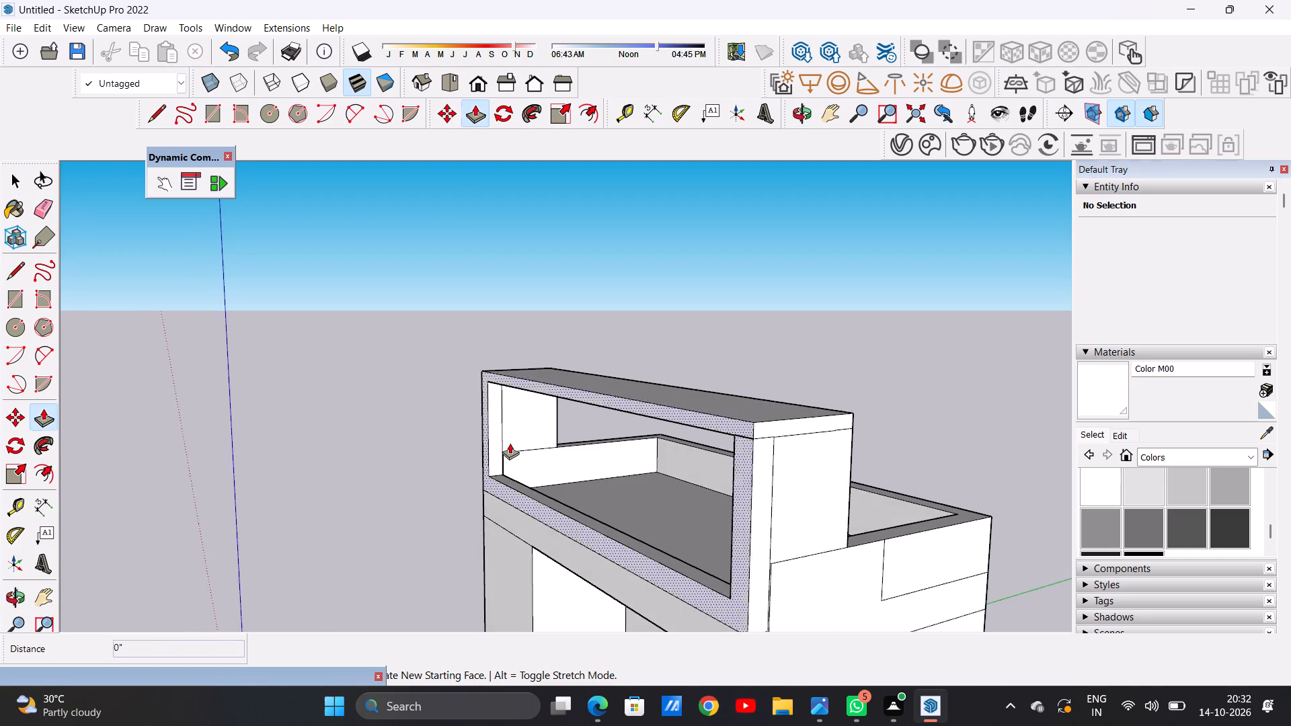
pyautogui.scroll(6, 510, 443)
pyautogui.moveTo(578, 481); pyautogui.dragTo(538, 479, button='middle')
pyautogui.scroll(7, 455, 465)
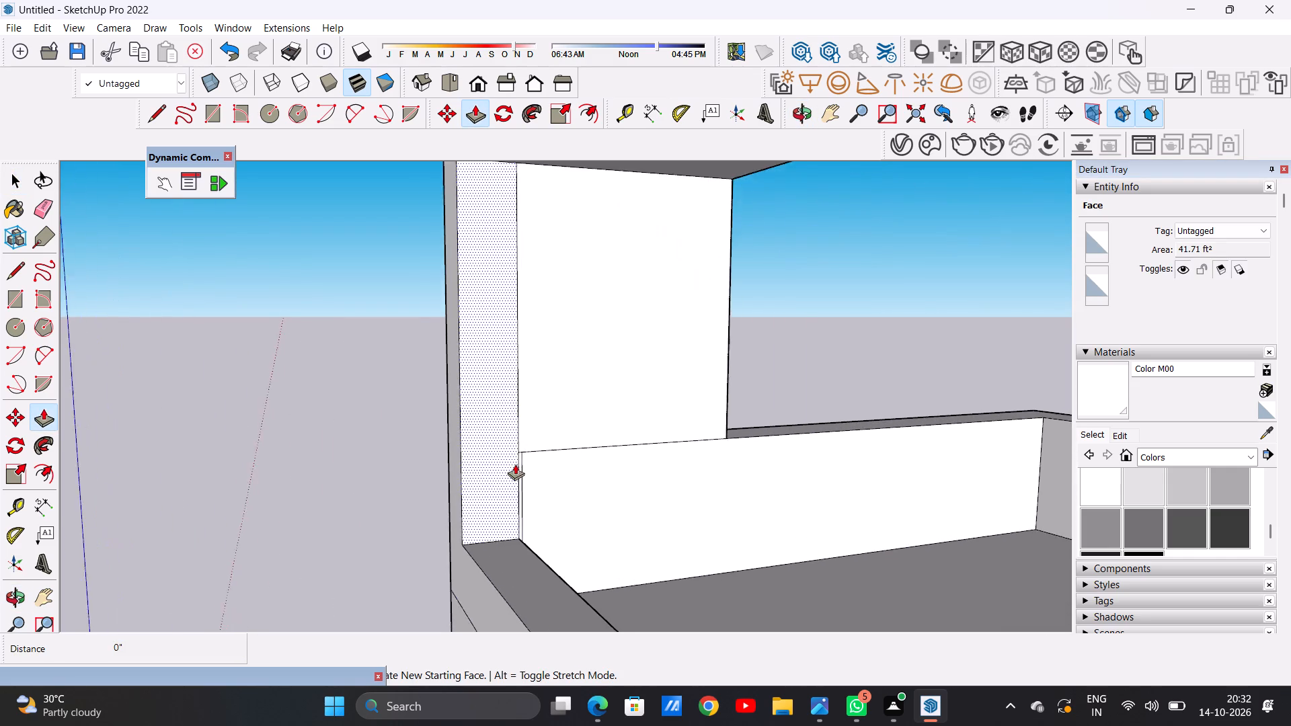
pyautogui.scroll(3, 515, 464)
pyautogui.press('space')
pyautogui.press('e')
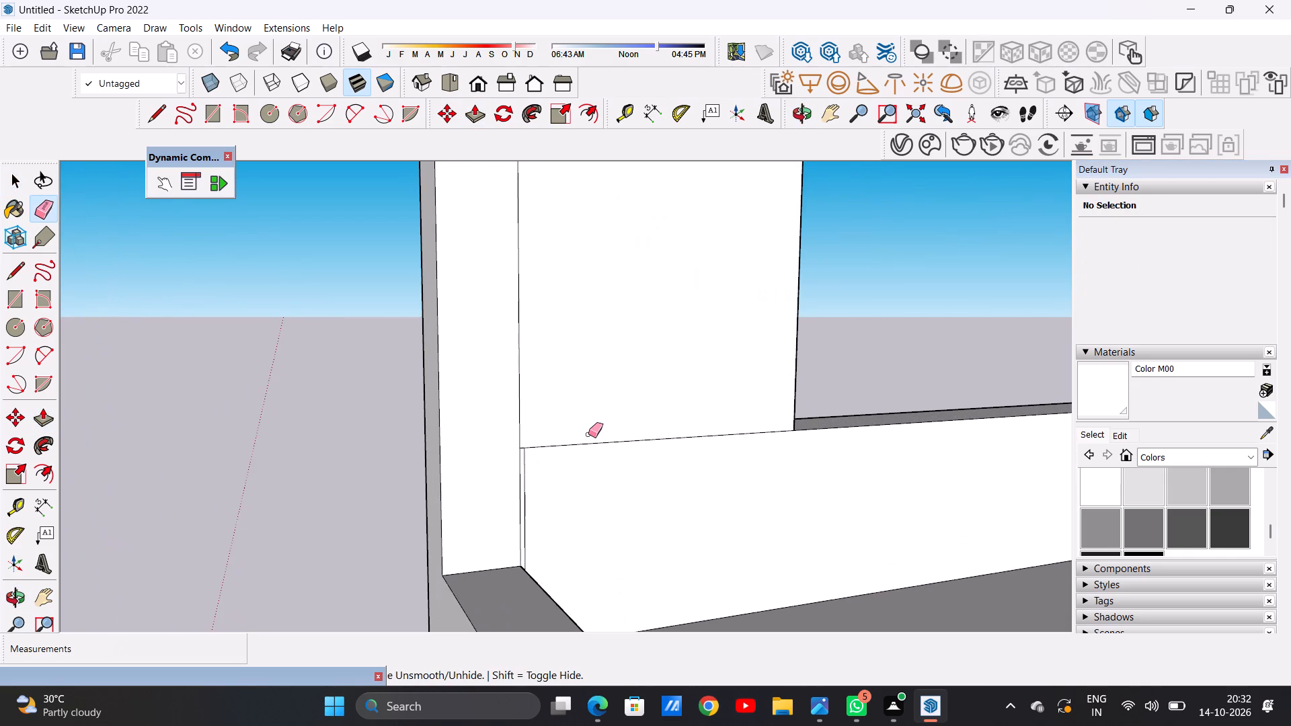
pyautogui.scroll(-8, 578, 495)
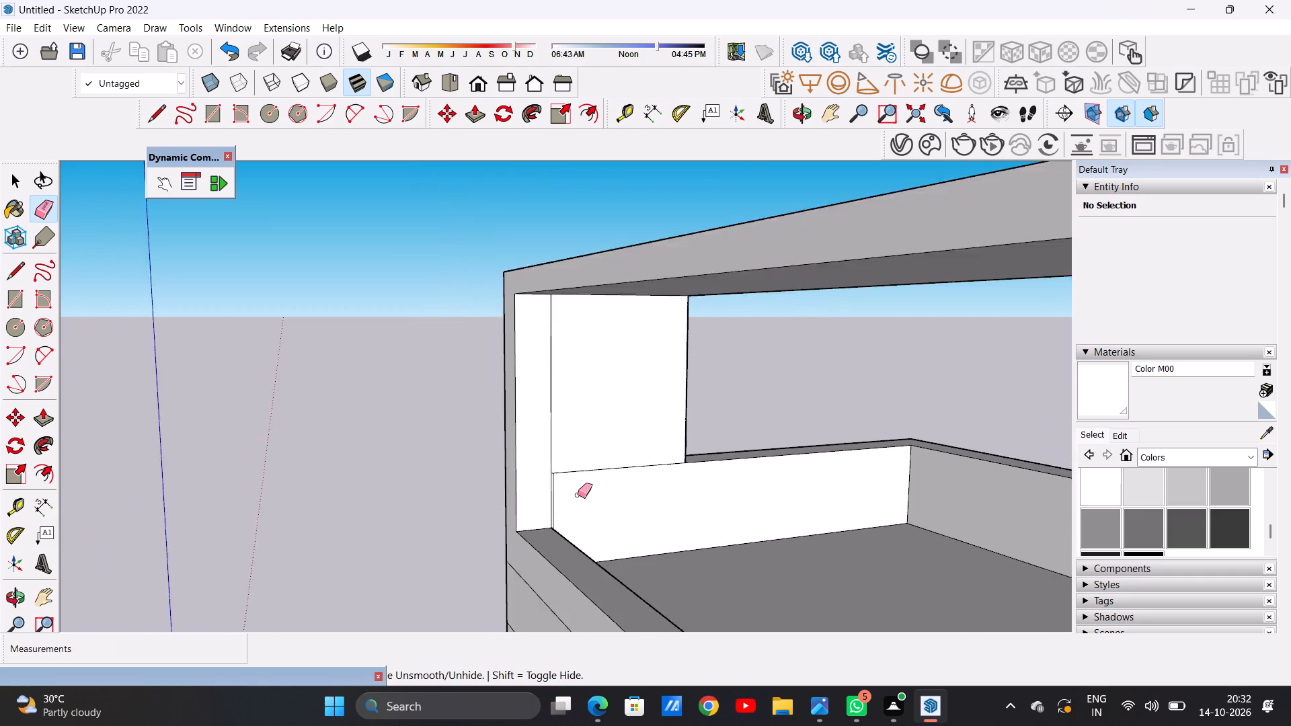
pyautogui.scroll(-4, 578, 495)
pyautogui.press('p')
pyautogui.click(586, 426)
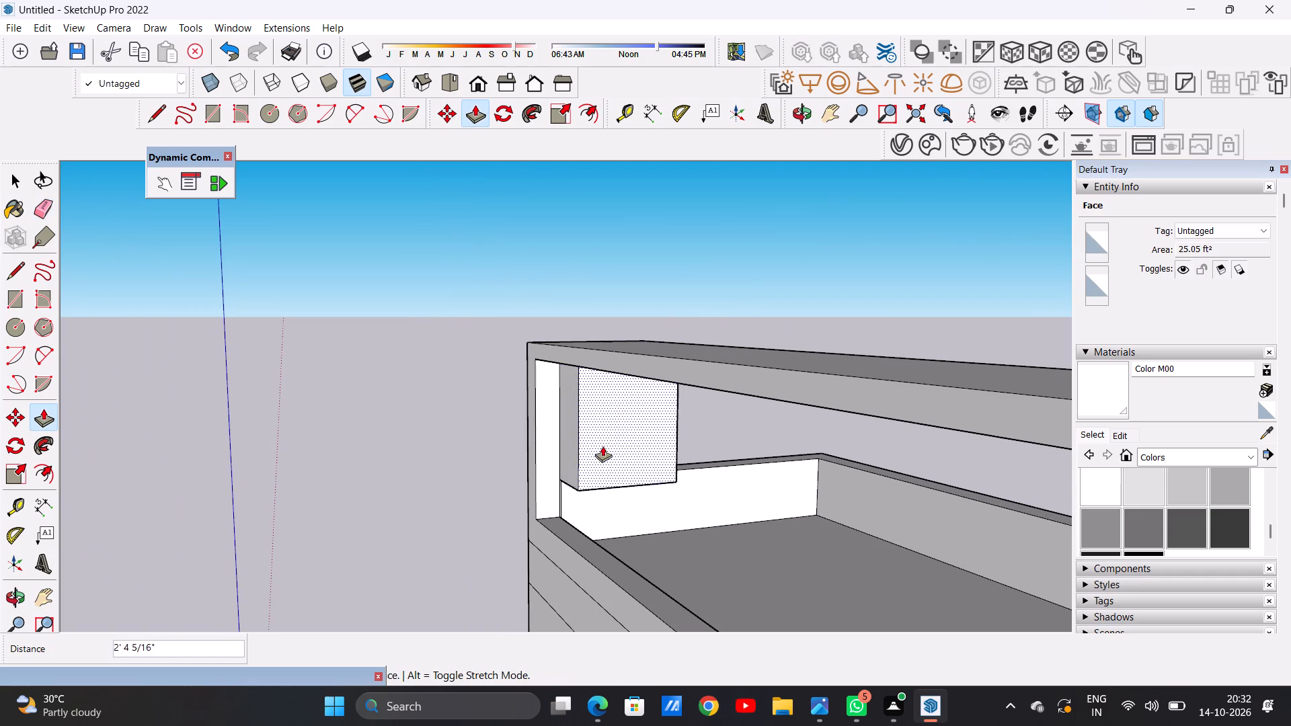
pyautogui.scroll(-4, 623, 451)
pyautogui.moveTo(600, 459); pyautogui.dragTo(775, 462, button='middle')
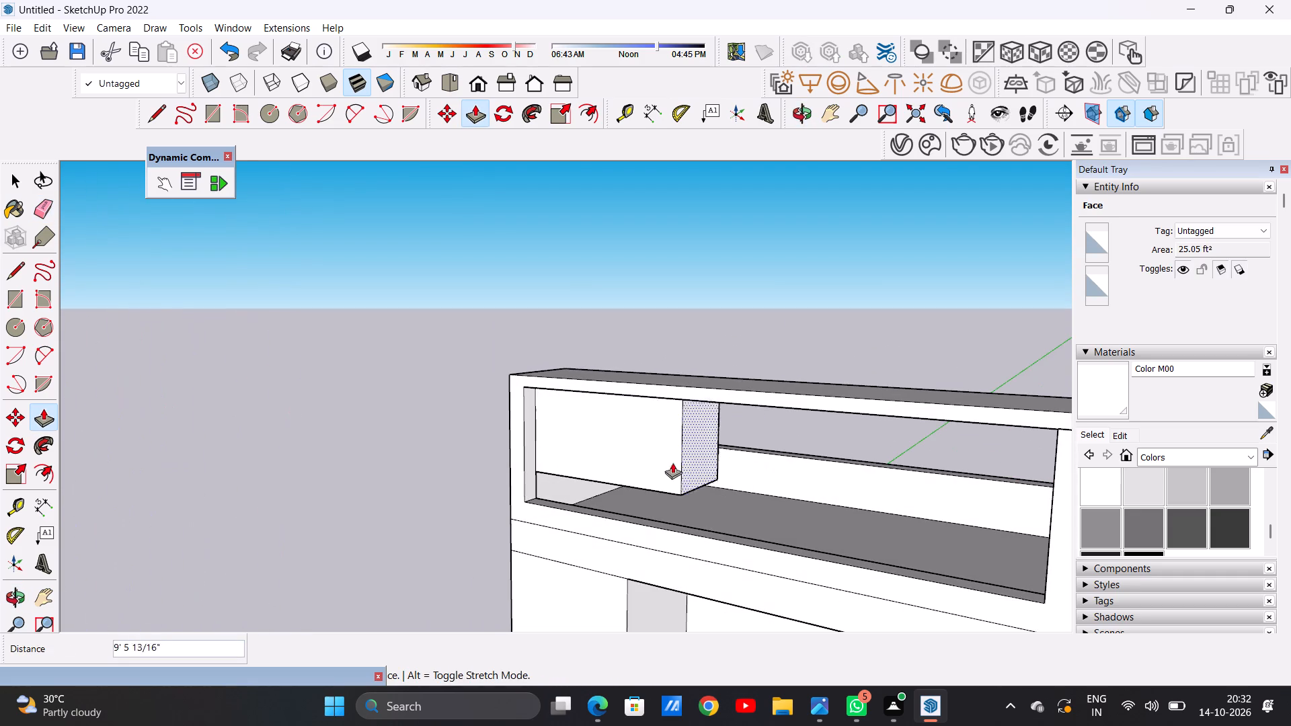
pyautogui.scroll(-1, 607, 454)
pyautogui.moveTo(607, 454); pyautogui.dragTo(756, 452, button='middle')
pyautogui.scroll(7, 588, 449)
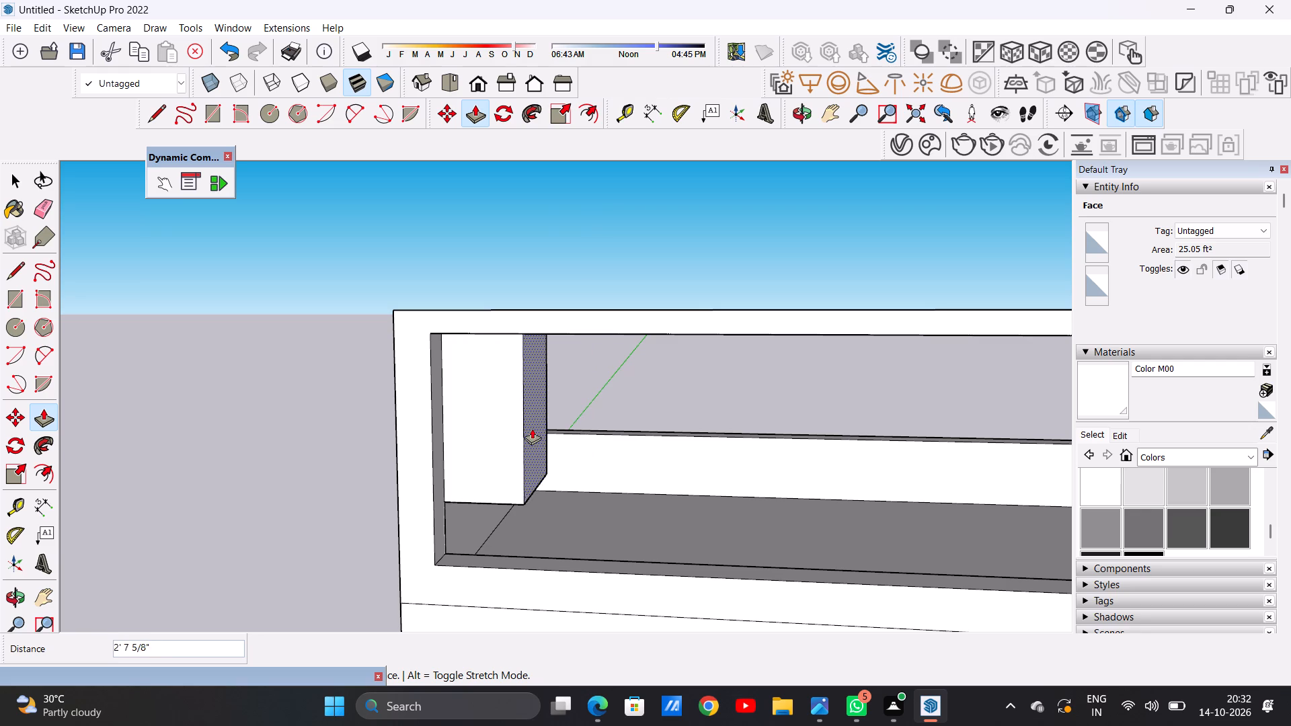
pyautogui.click(550, 418)
# Push/Pull the inner face of the opposite rooftop side wall, above the doors, inward 6' 3 3/8".
pyautogui.scroll(-7, 543, 432)
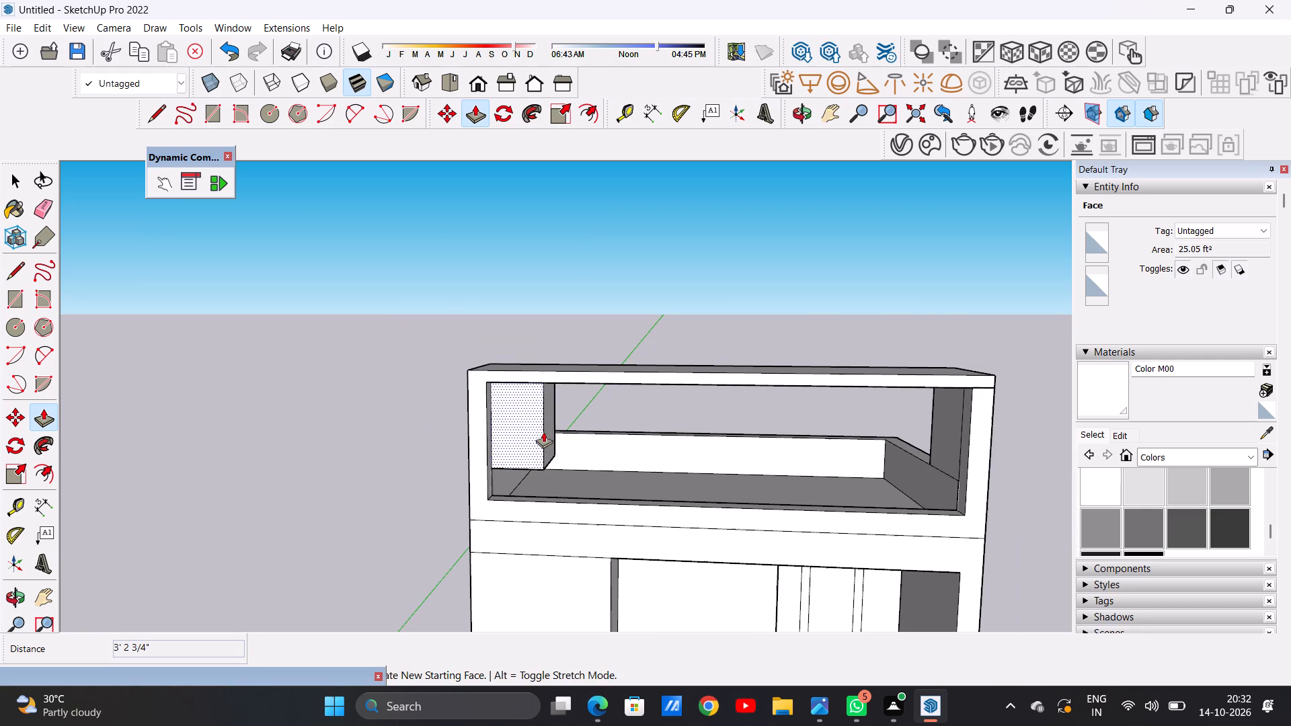
pyautogui.scroll(6, 954, 428)
pyautogui.click(947, 428)
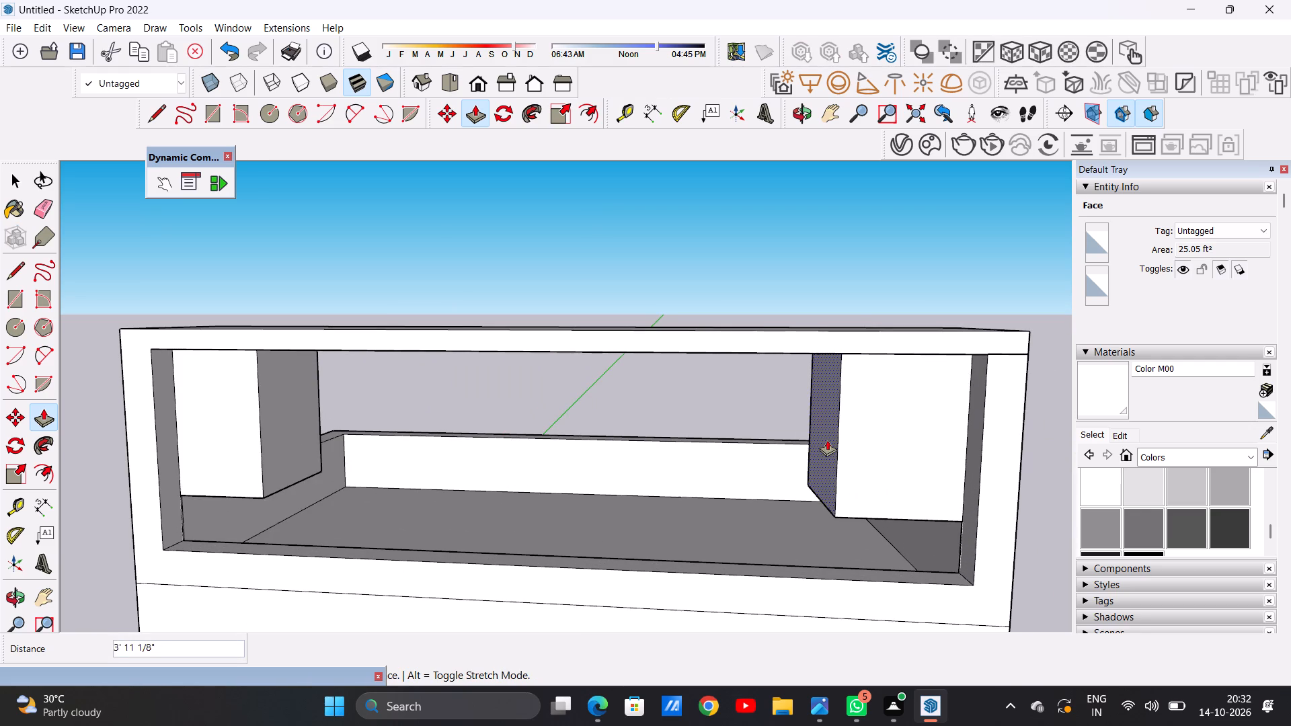
pyautogui.click(757, 441)
# Push/Pull the inner face of the wall block above the solid facade strip further toward the middle of the rooftop opening.
pyautogui.scroll(-13, 766, 442)
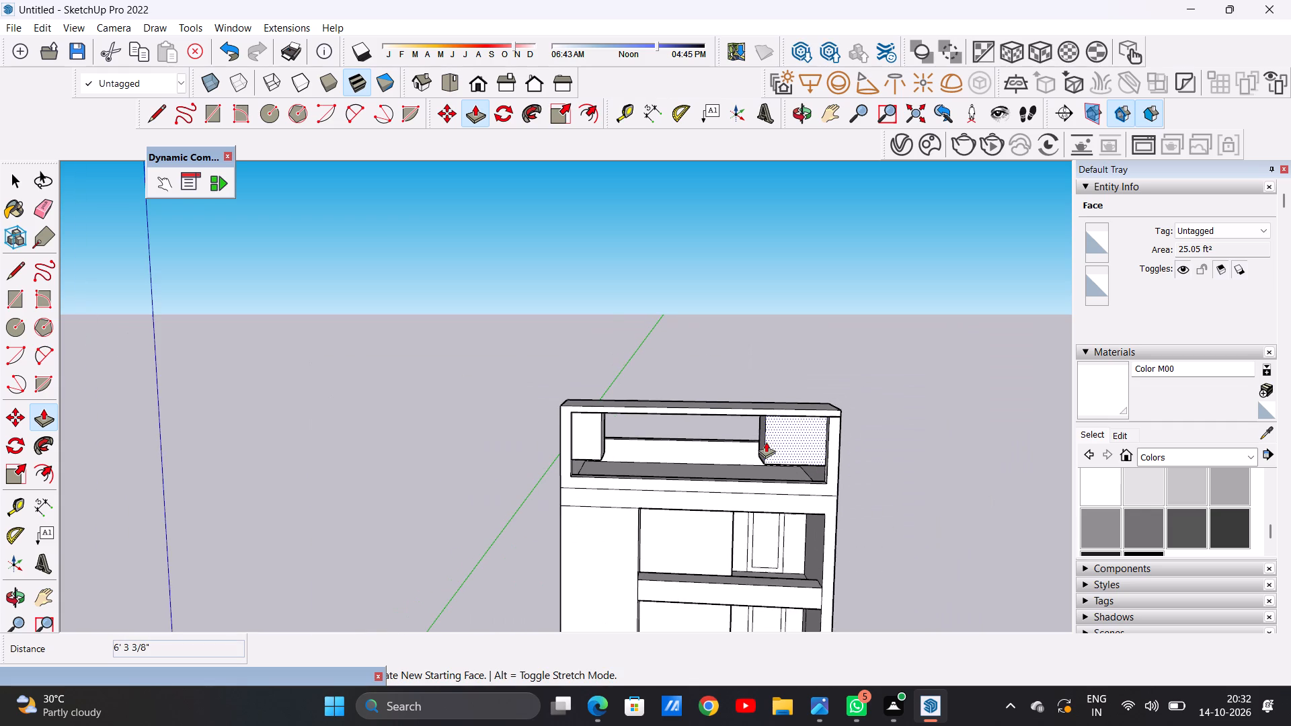
pyautogui.scroll(8, 629, 435)
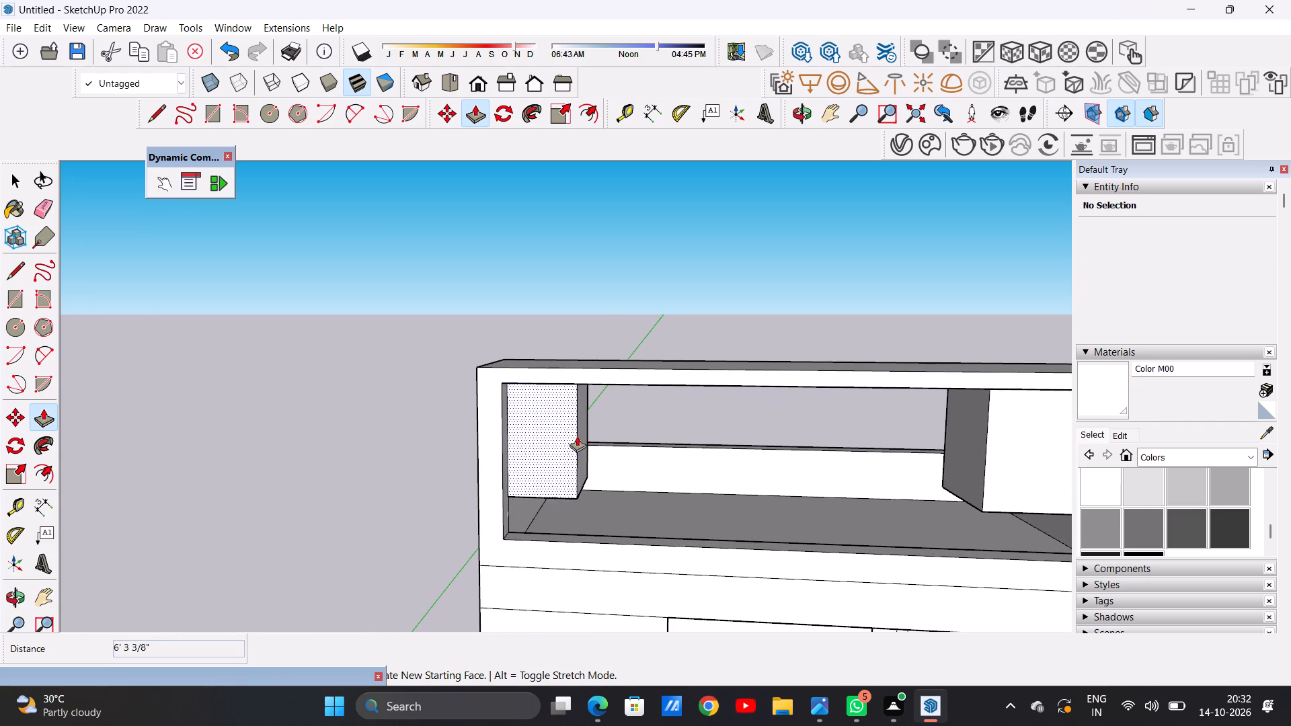
pyautogui.click(585, 430)
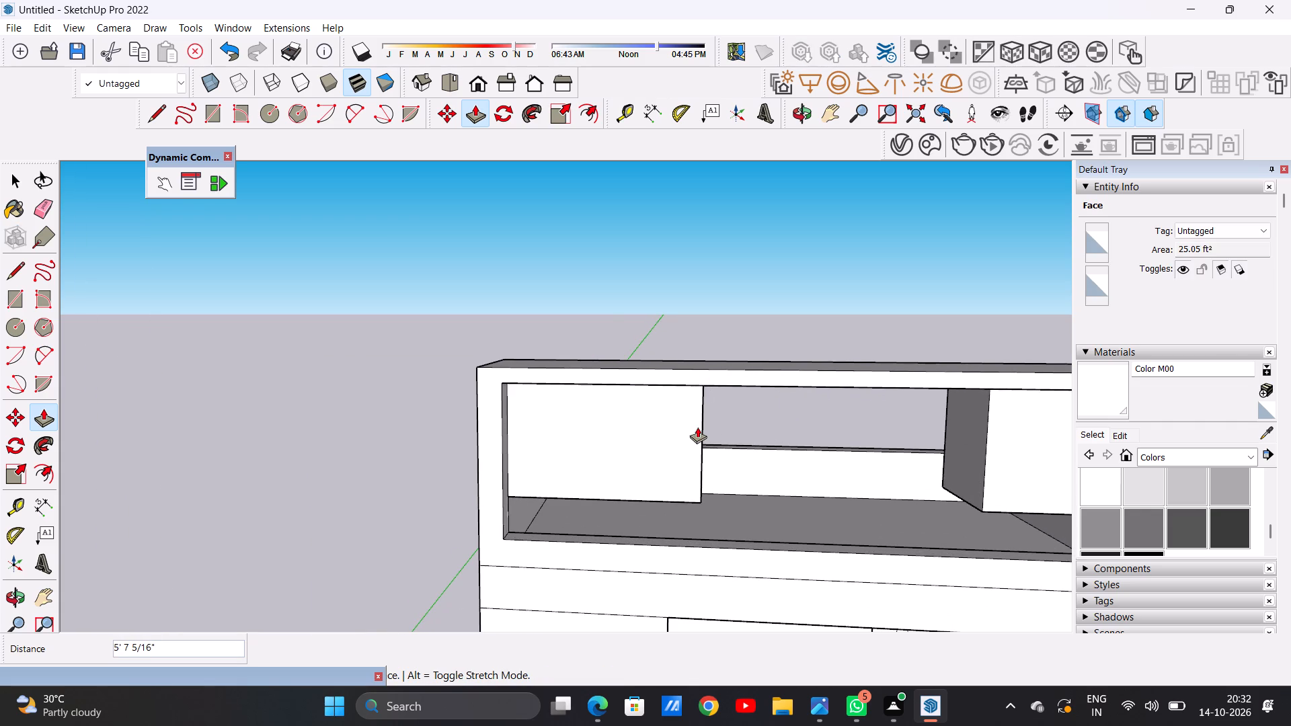
pyautogui.click(682, 427)
pyautogui.press('space')
# Push/Pull the front face of the block above the solid facade strip about 1' 1 7/16" to the frame's front face.
pyautogui.scroll(-16, 630, 445)
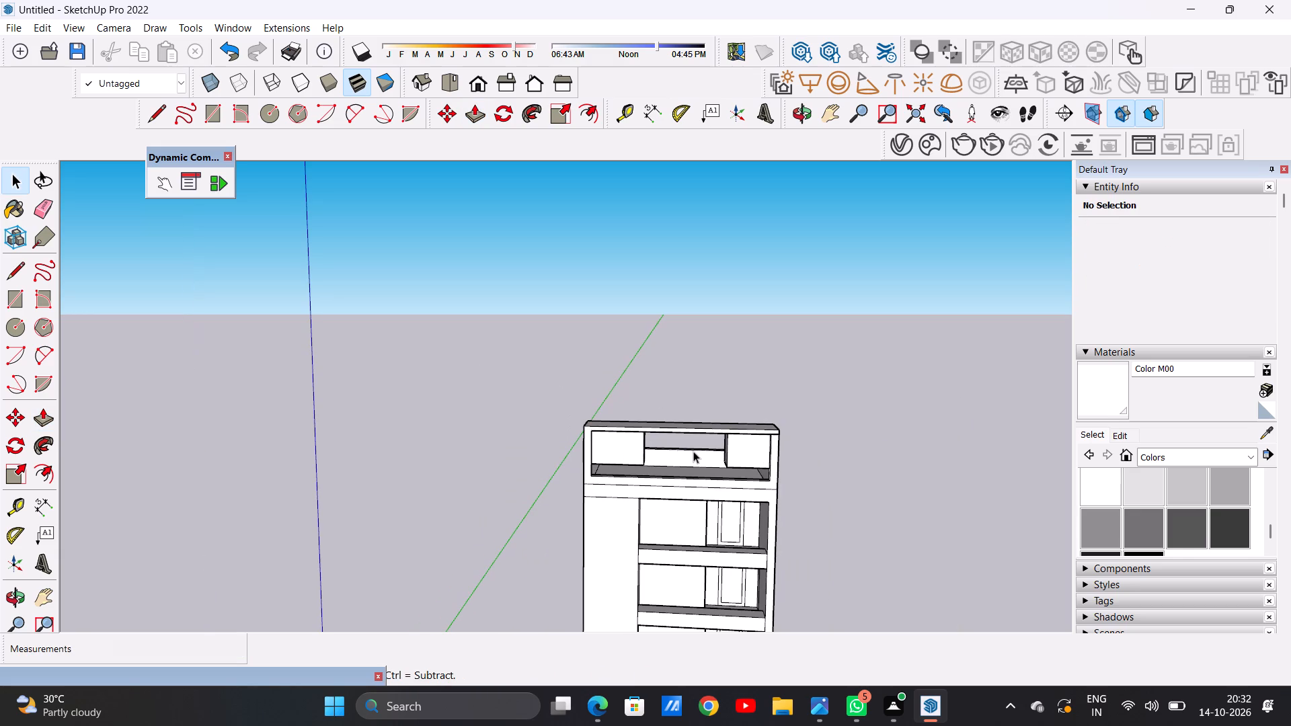
pyautogui.moveTo(711, 449); pyautogui.dragTo(706, 419, button='middle')
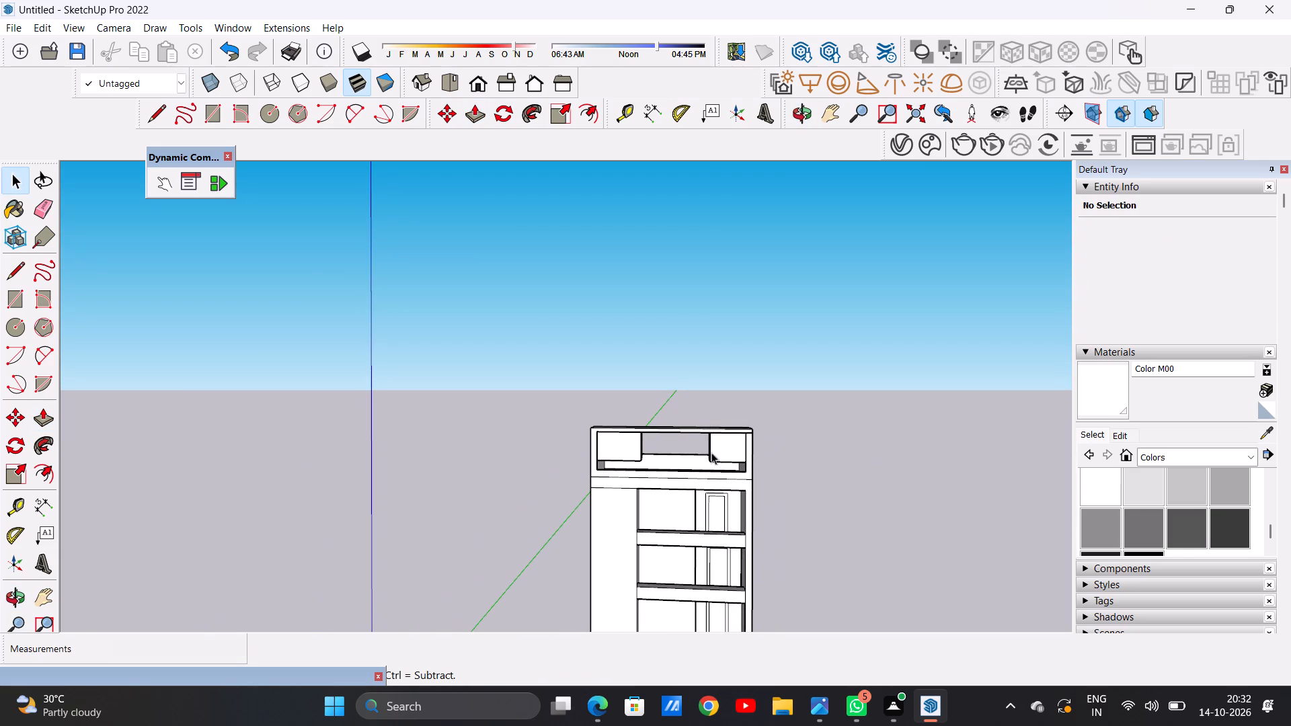
pyautogui.moveTo(685, 477); pyautogui.dragTo(660, 551, button='middle')
pyautogui.scroll(7, 628, 496)
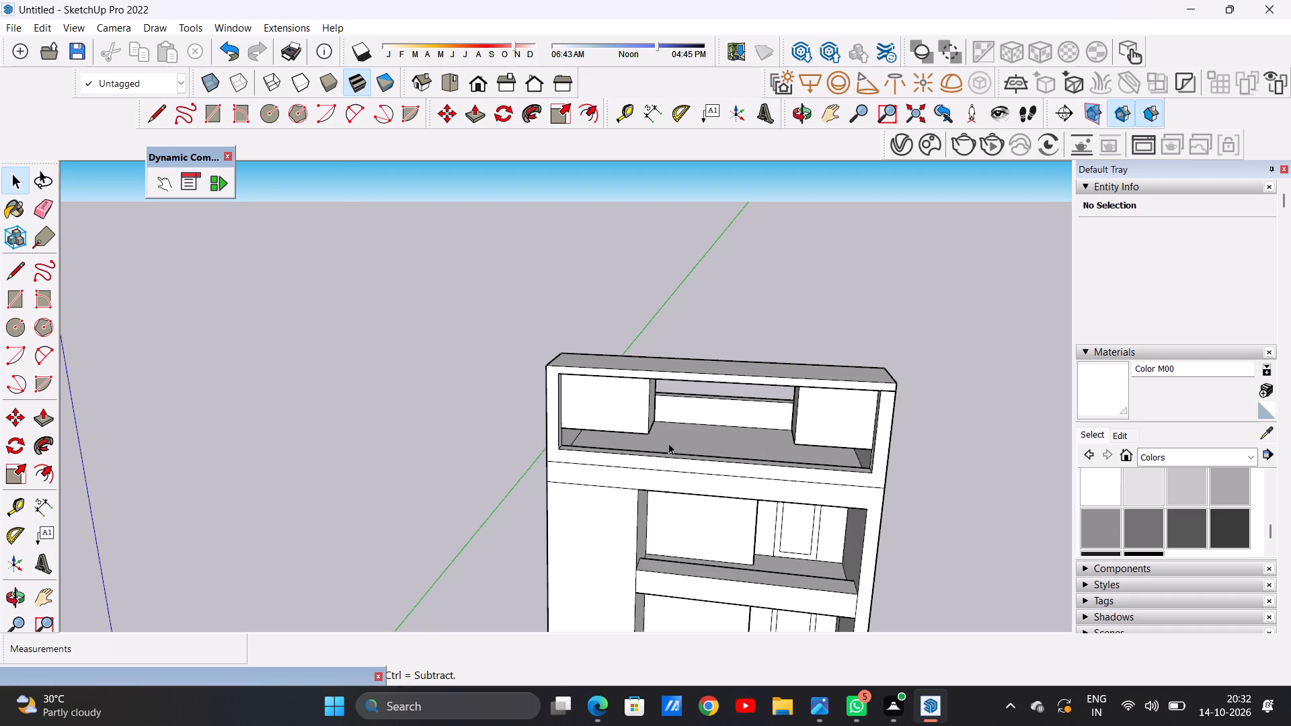
pyautogui.scroll(6, 684, 436)
pyautogui.moveTo(632, 476); pyautogui.dragTo(539, 467, button='middle')
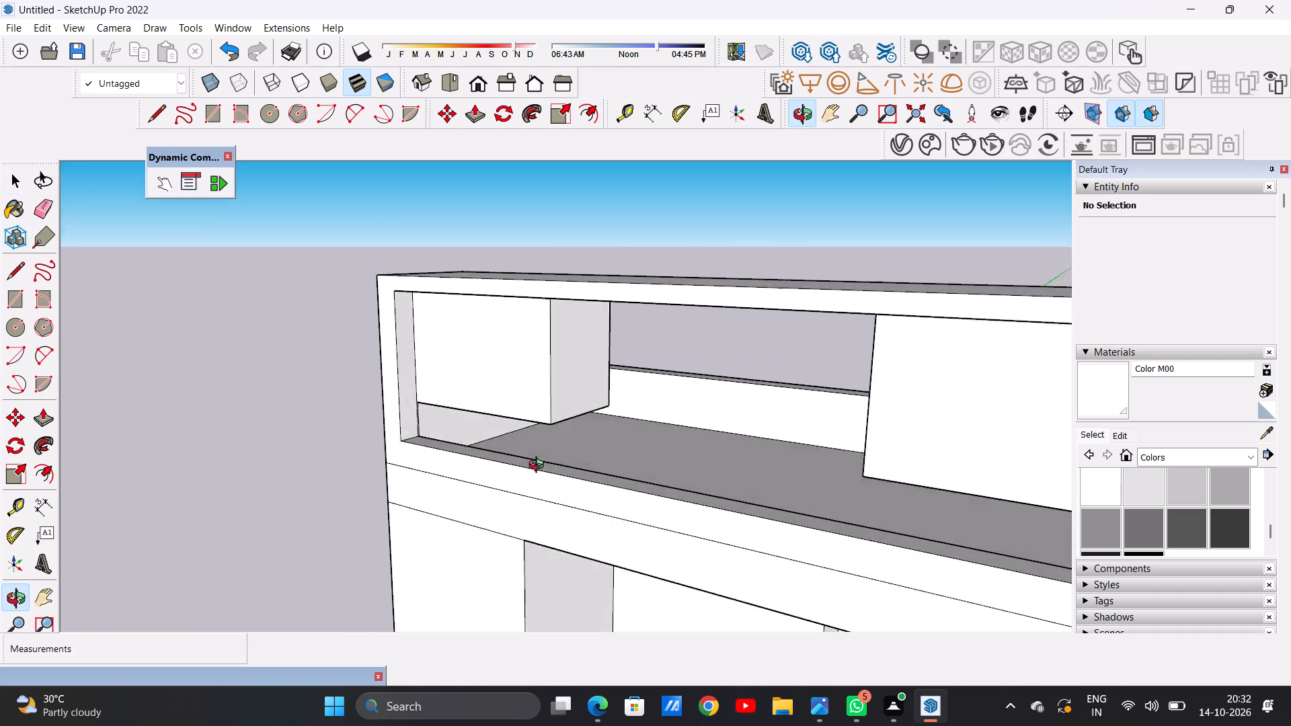
pyautogui.moveTo(539, 467); pyautogui.dragTo(640, 473, button='middle')
pyautogui.moveTo(640, 473); pyautogui.dragTo(658, 473, button='middle')
pyautogui.middleClick(658, 473)
pyautogui.middleClick(658, 473)
pyautogui.middleClick(658, 473)
pyautogui.scroll(-7, 635, 457)
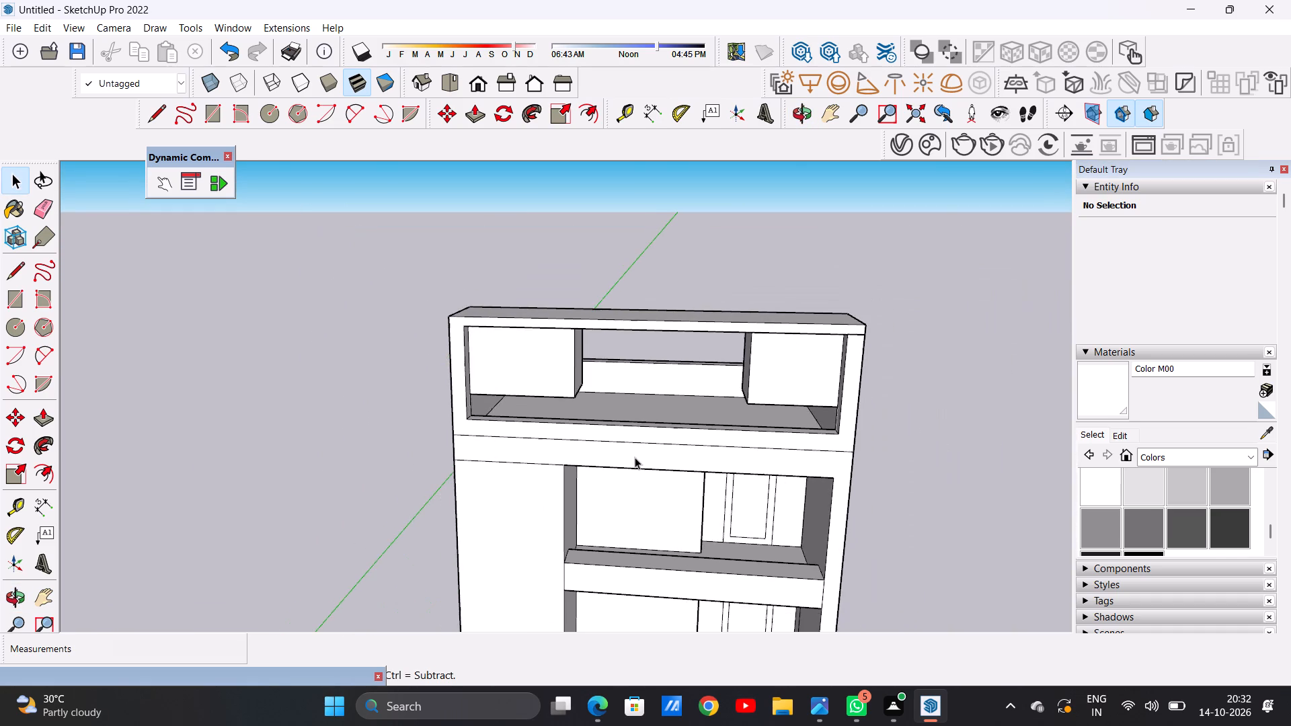
pyautogui.scroll(6, 574, 370)
pyautogui.press('p')
pyautogui.click(541, 354)
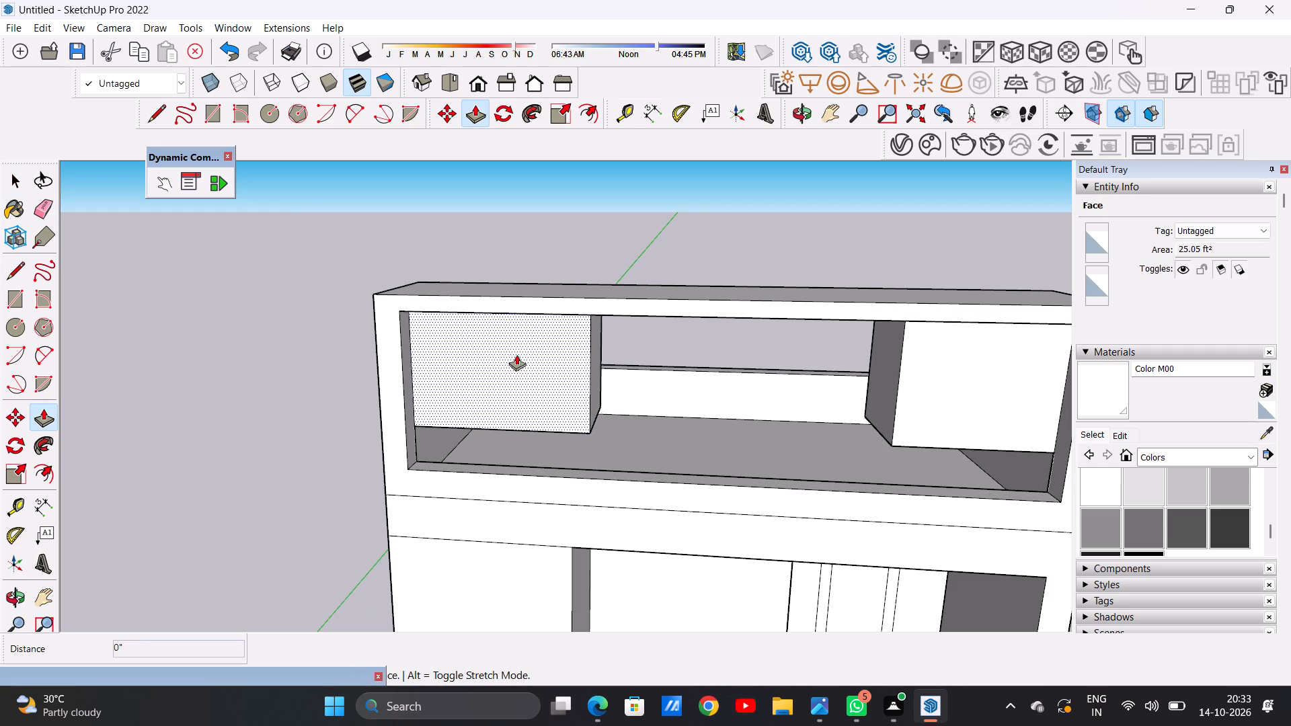
pyautogui.click(401, 316)
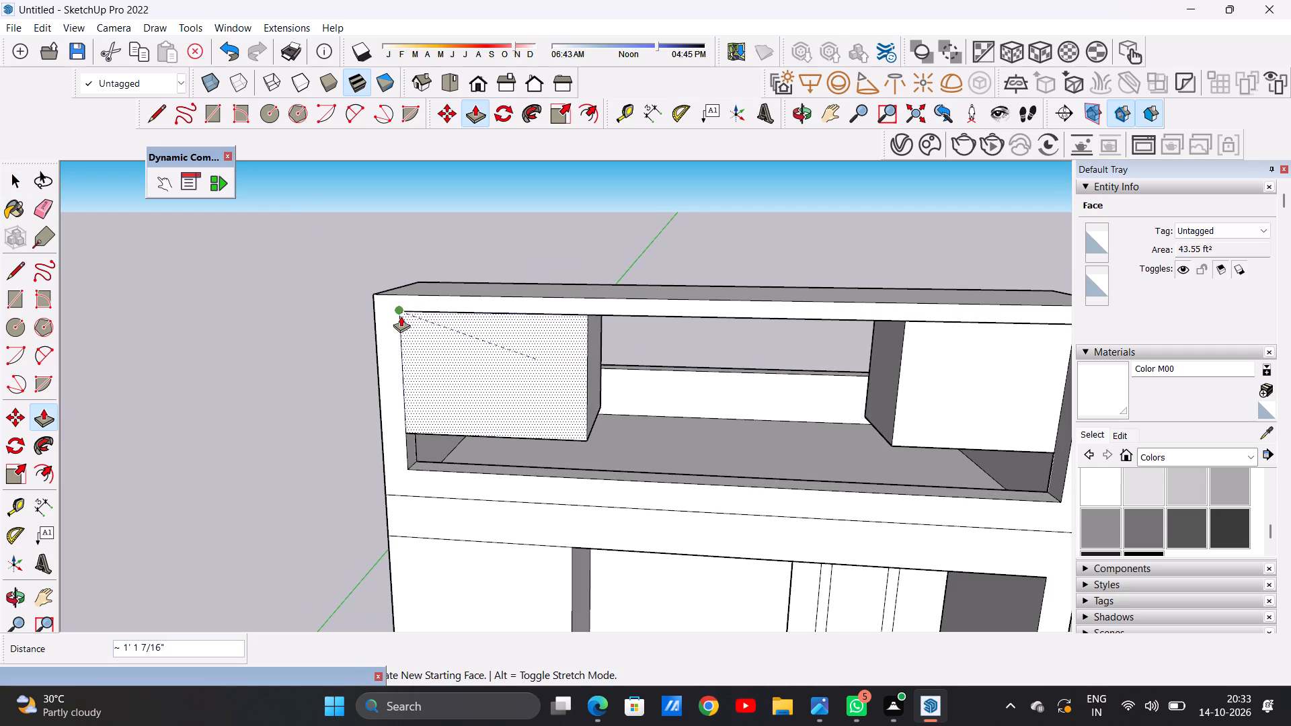
# Push/Pull the front face of the opposite block, above the doors, flush with the frame's front face.
pyautogui.scroll(-5, 493, 366)
pyautogui.scroll(10, 843, 323)
pyautogui.click(820, 378)
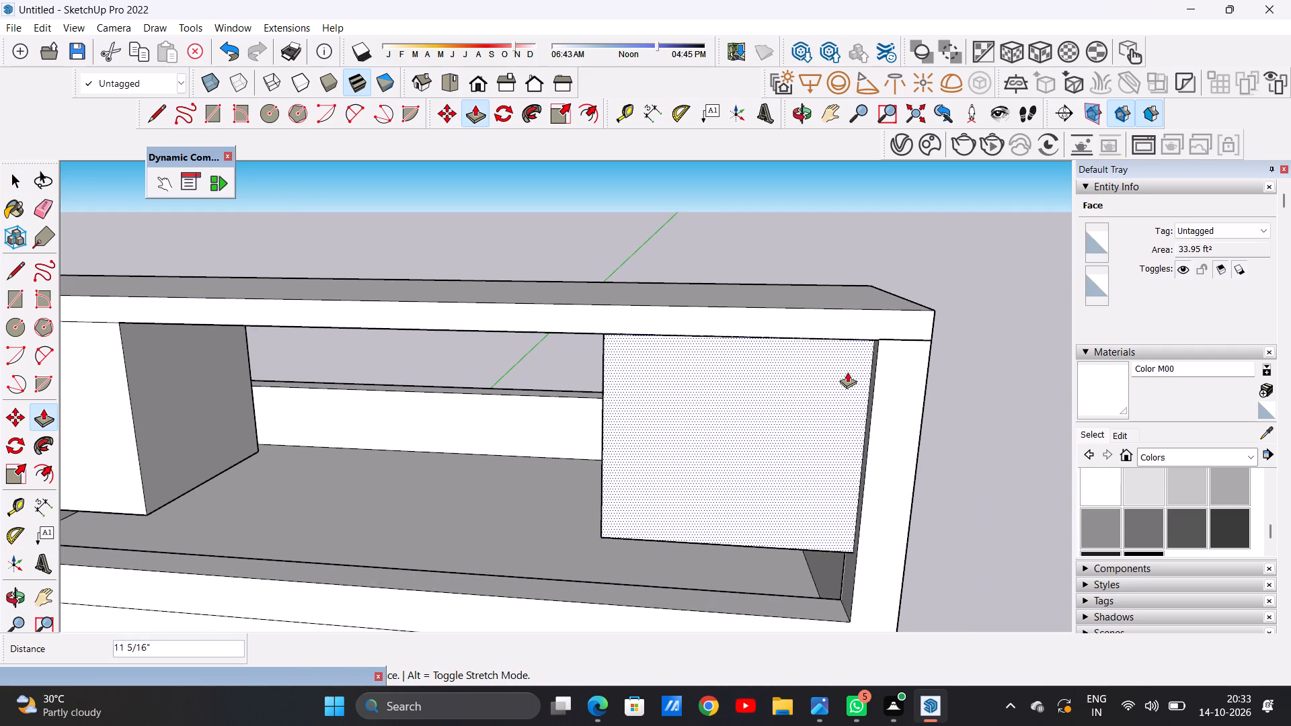
pyautogui.click(873, 344)
pyautogui.press('space')
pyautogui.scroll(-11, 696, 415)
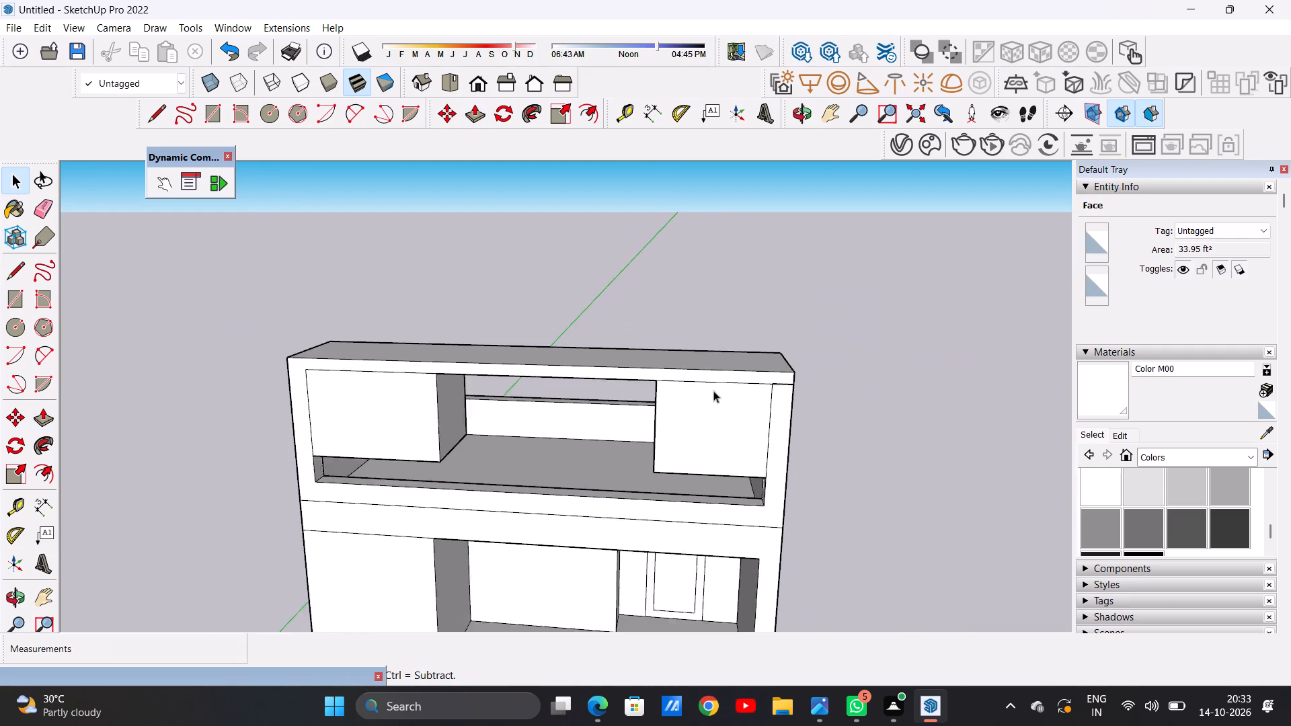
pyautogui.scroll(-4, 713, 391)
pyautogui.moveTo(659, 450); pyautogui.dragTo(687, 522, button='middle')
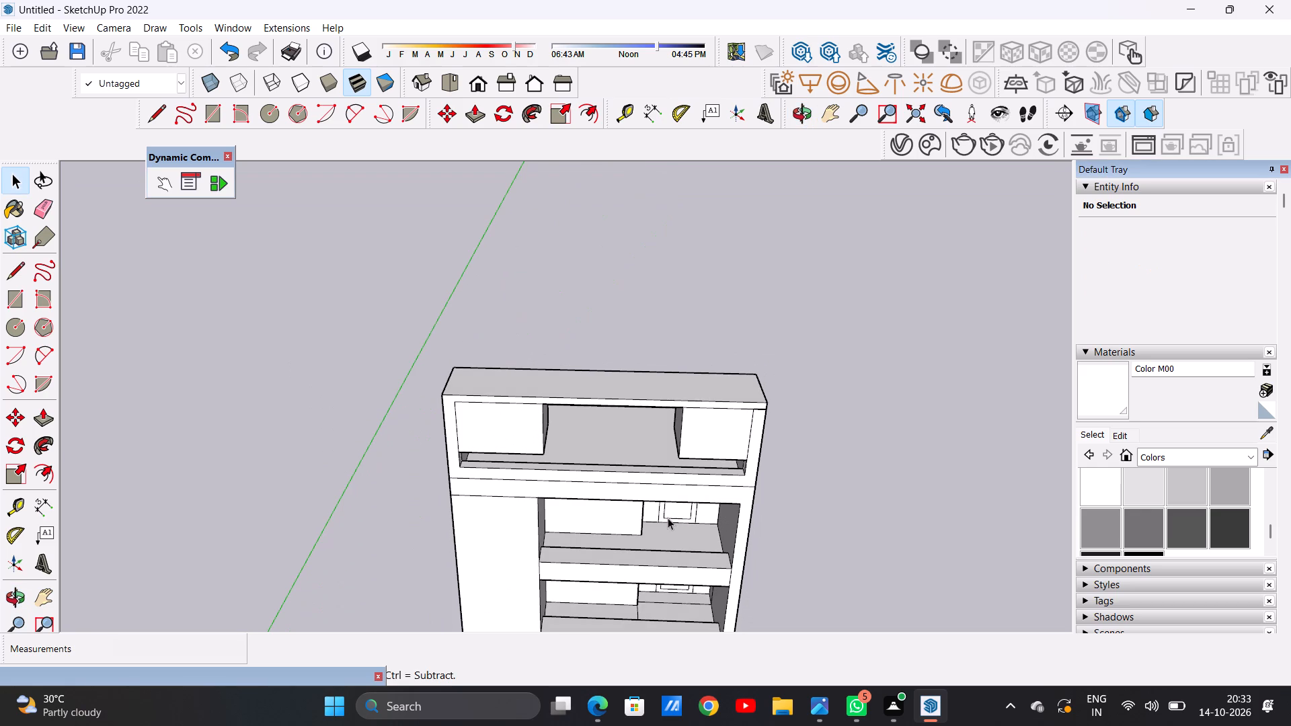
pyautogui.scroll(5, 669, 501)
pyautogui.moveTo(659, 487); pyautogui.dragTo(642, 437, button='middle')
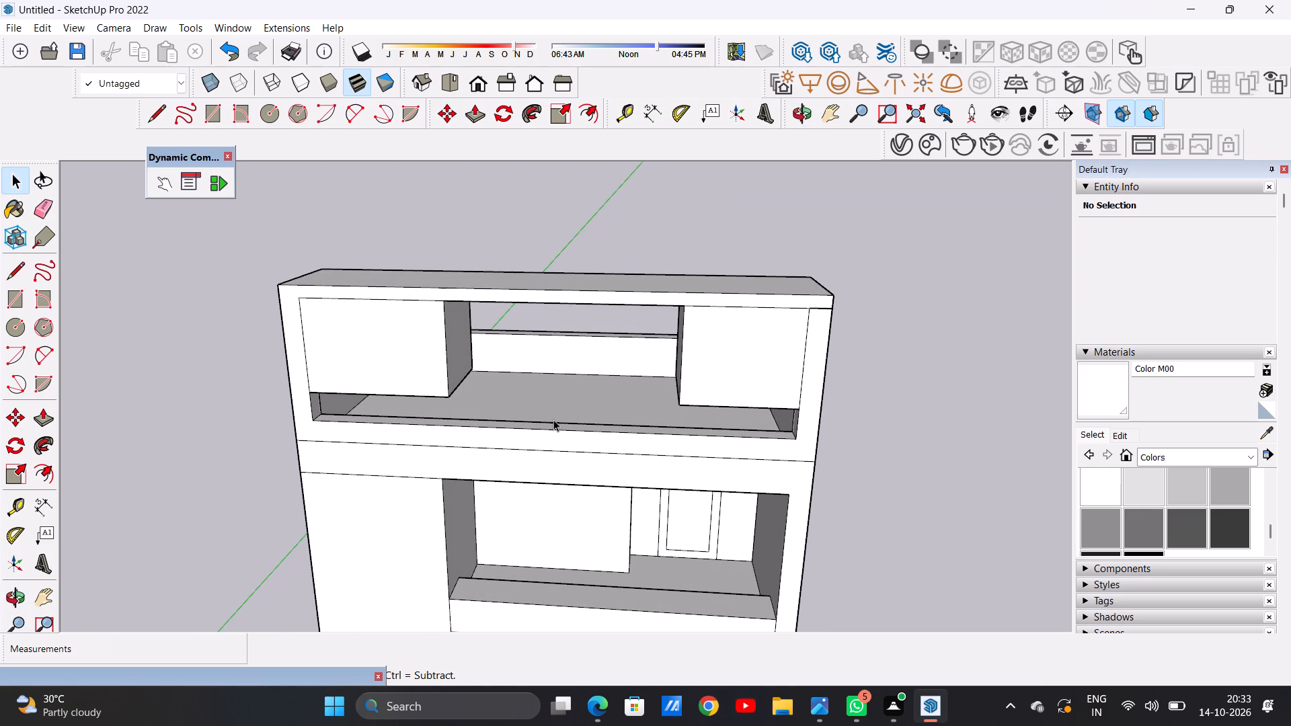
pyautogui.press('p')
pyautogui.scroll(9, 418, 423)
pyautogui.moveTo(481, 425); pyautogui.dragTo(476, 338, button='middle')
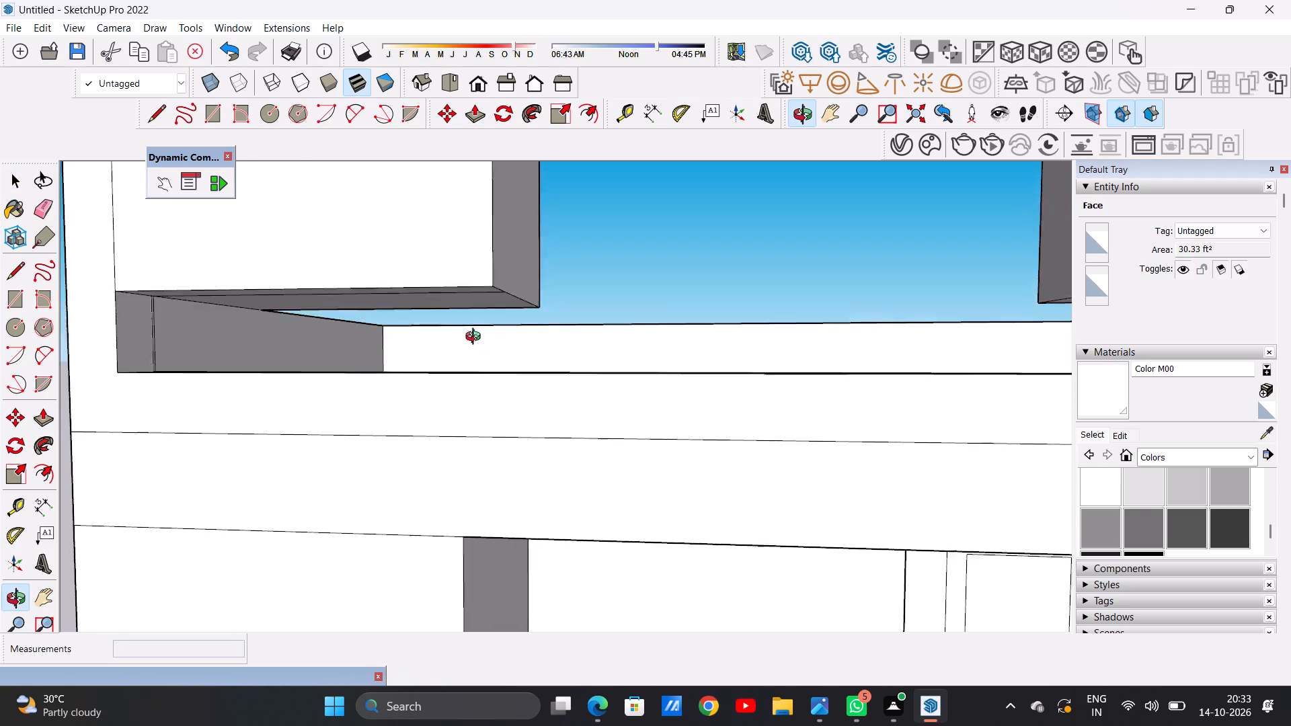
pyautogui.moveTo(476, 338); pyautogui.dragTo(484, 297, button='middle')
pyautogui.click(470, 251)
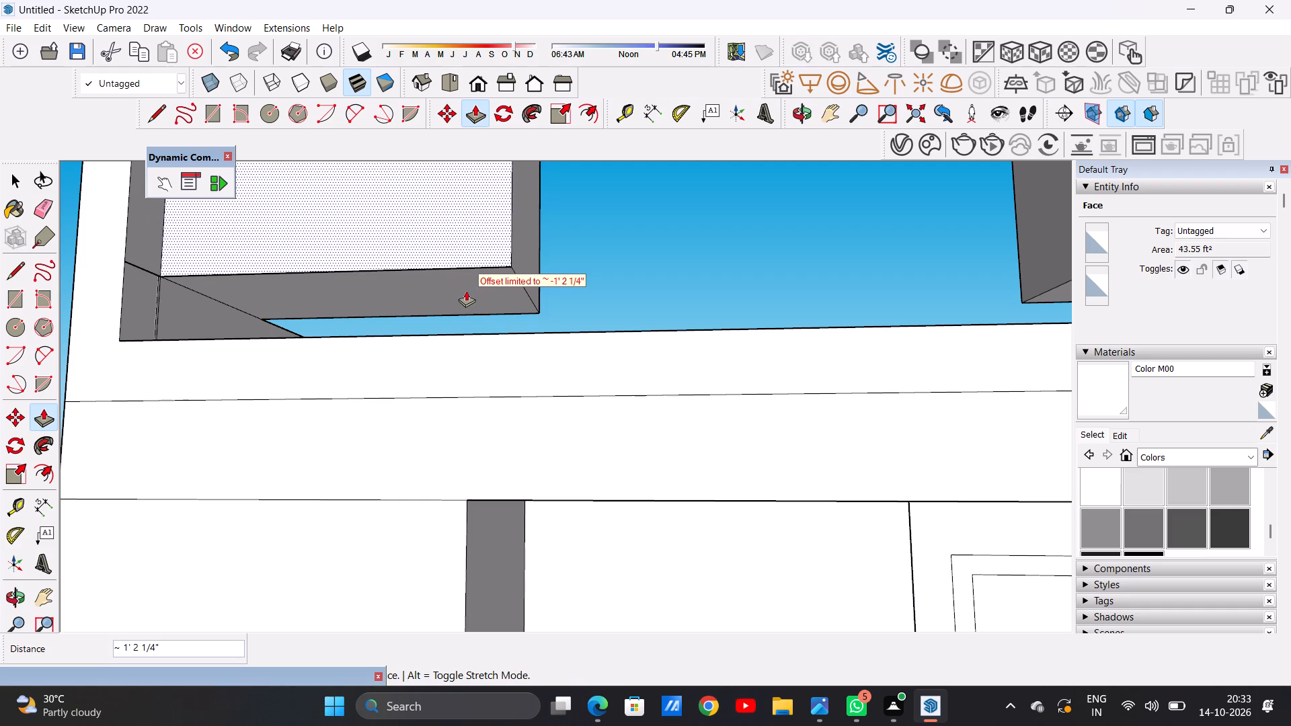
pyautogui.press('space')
# Push/Pull the front underside strip of the block above the solid facade strip down 1' 8 7/16" to the frame's bottom beam.
pyautogui.scroll(-2, 479, 315)
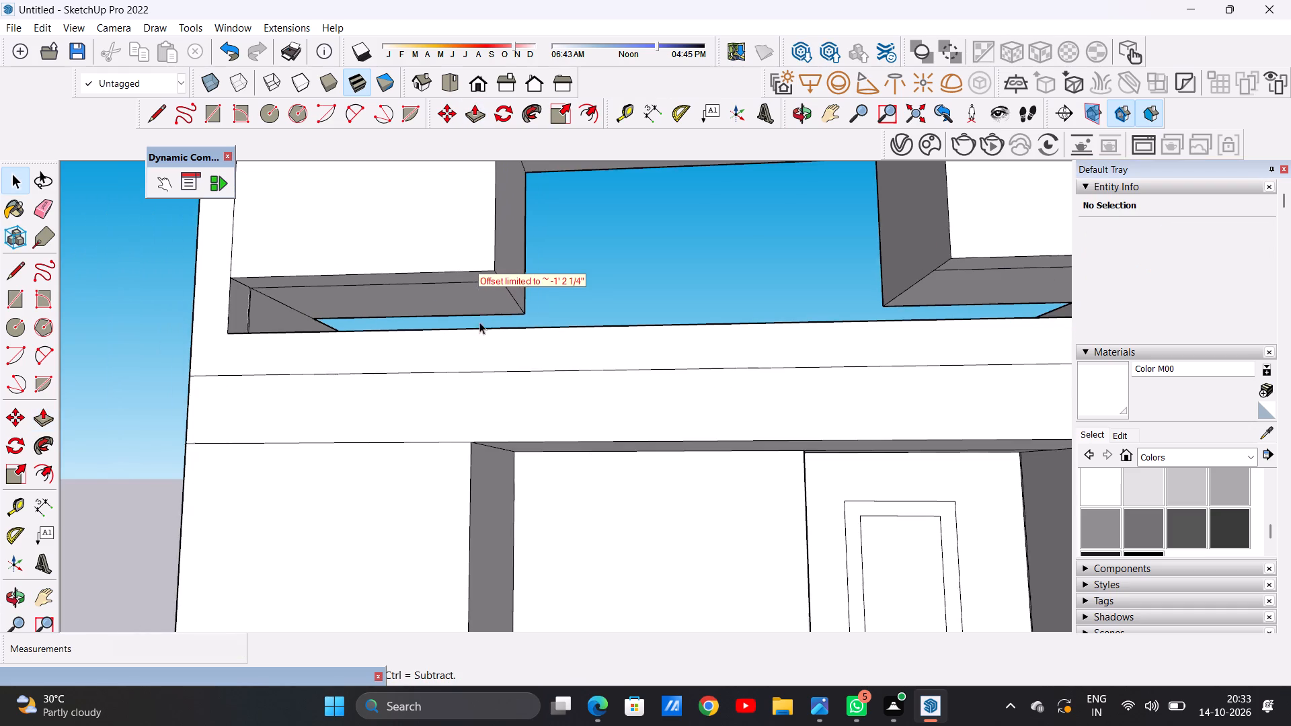
pyautogui.scroll(-1, 479, 322)
pyautogui.moveTo(455, 311); pyautogui.dragTo(478, 407, button='middle')
pyautogui.scroll(-10, 471, 387)
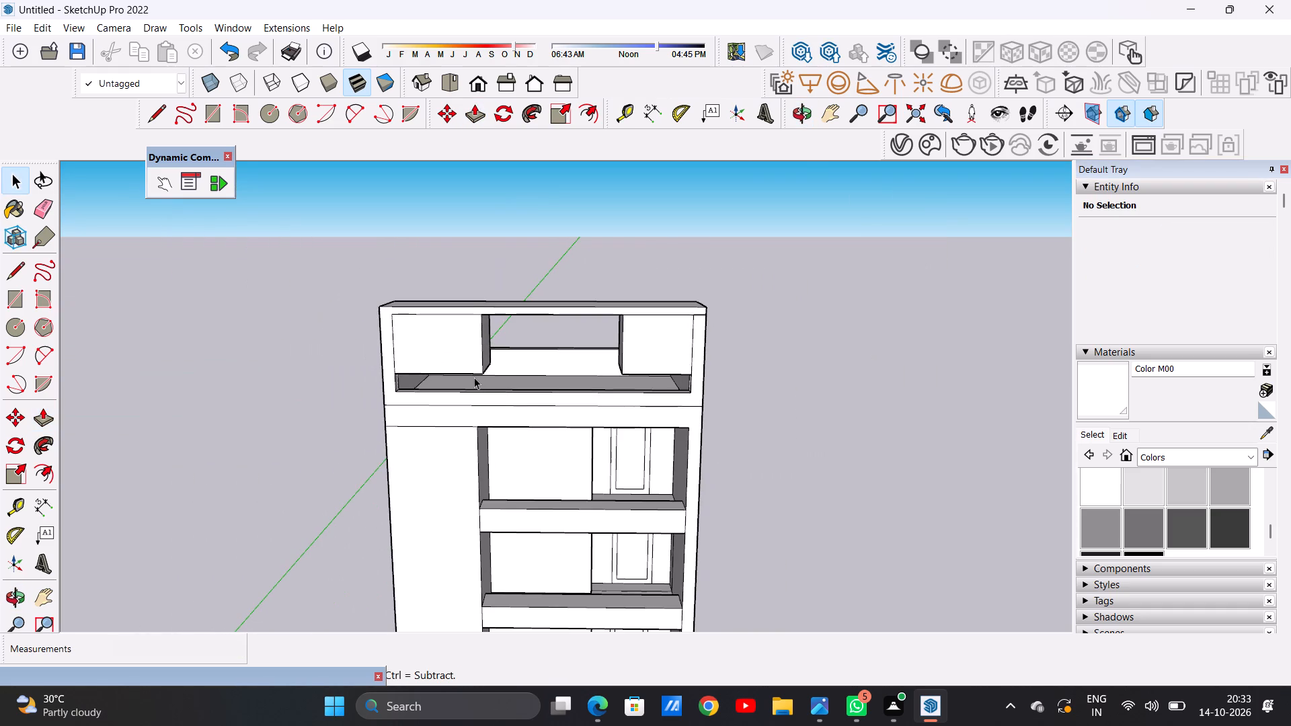
pyautogui.scroll(5, 474, 377)
pyautogui.moveTo(479, 389); pyautogui.dragTo(453, 321, button='middle')
pyautogui.scroll(10, 477, 354)
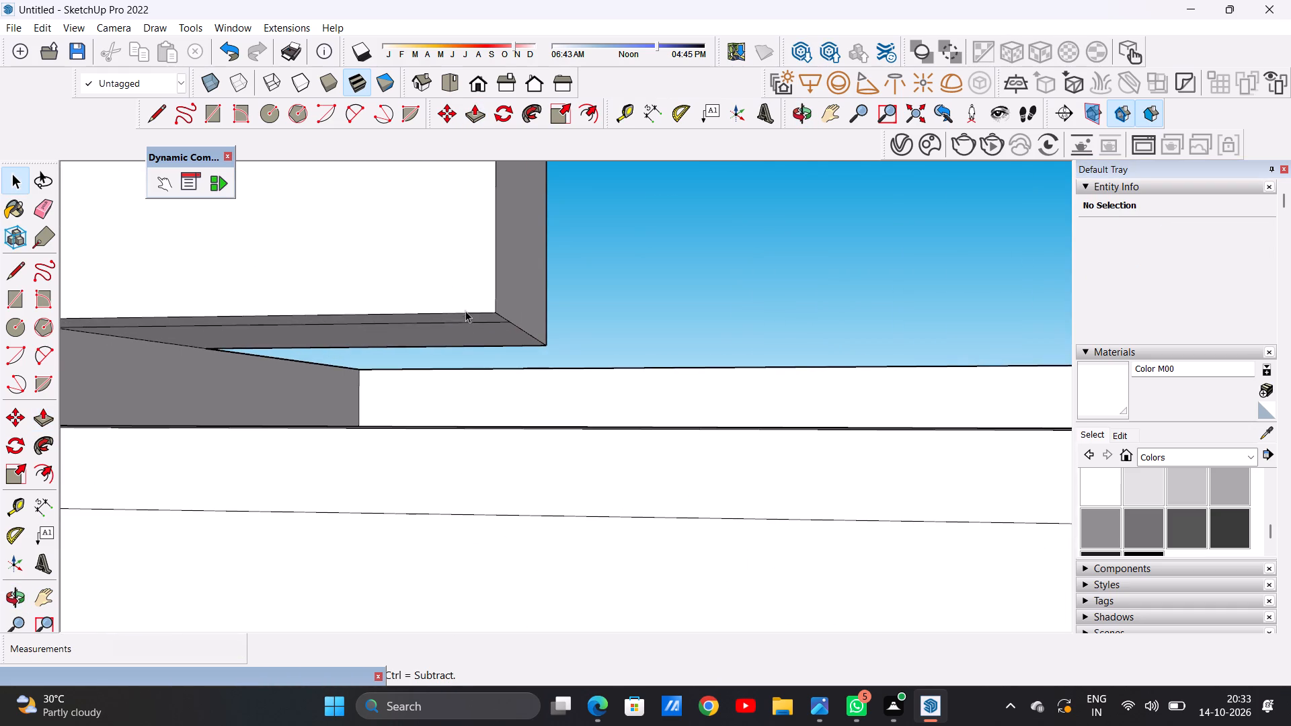
pyautogui.moveTo(479, 336); pyautogui.dragTo(474, 282, button='middle')
pyautogui.press('p')
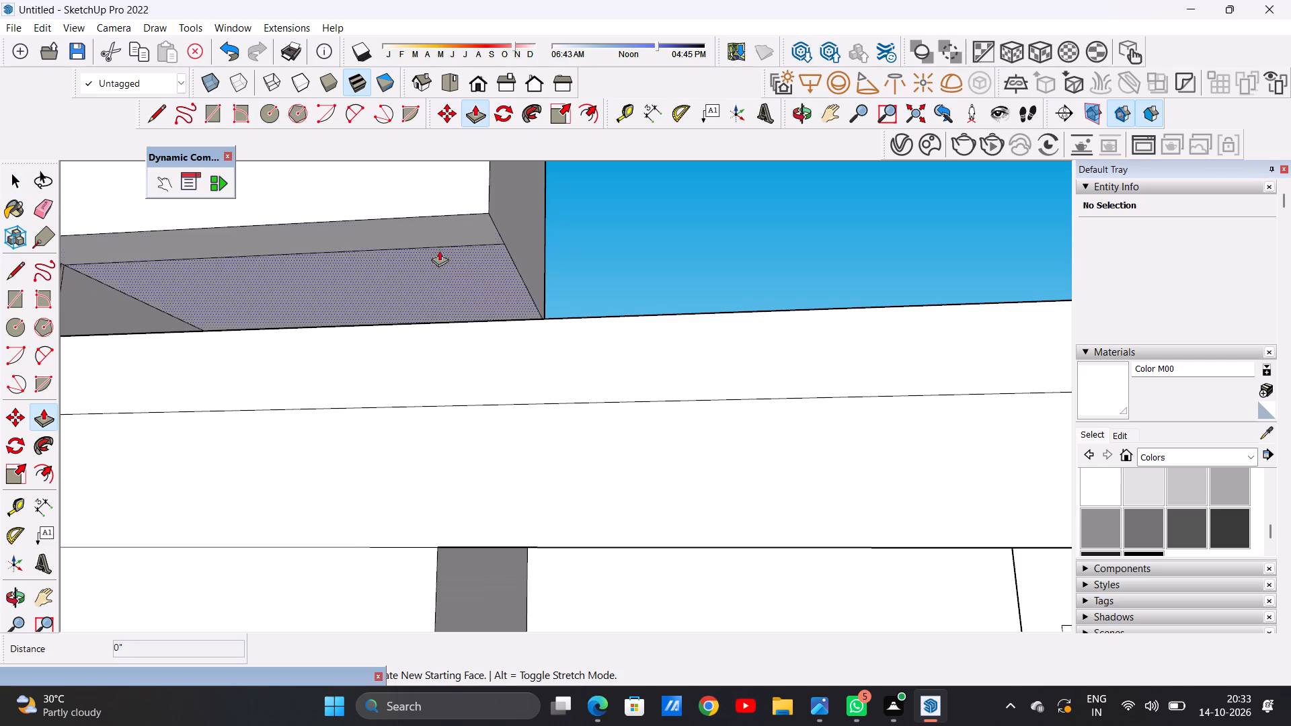
pyautogui.click(462, 223)
pyautogui.scroll(-6, 483, 290)
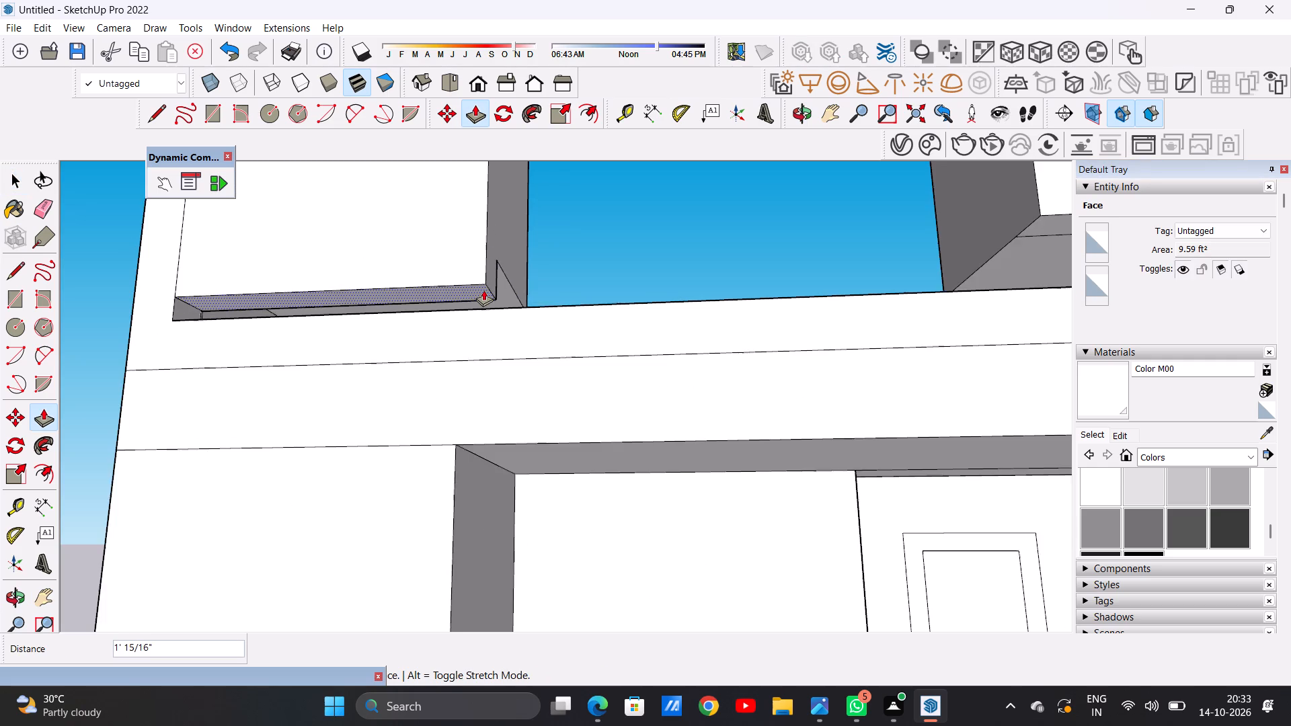
pyautogui.moveTo(487, 307); pyautogui.dragTo(492, 380, button='middle')
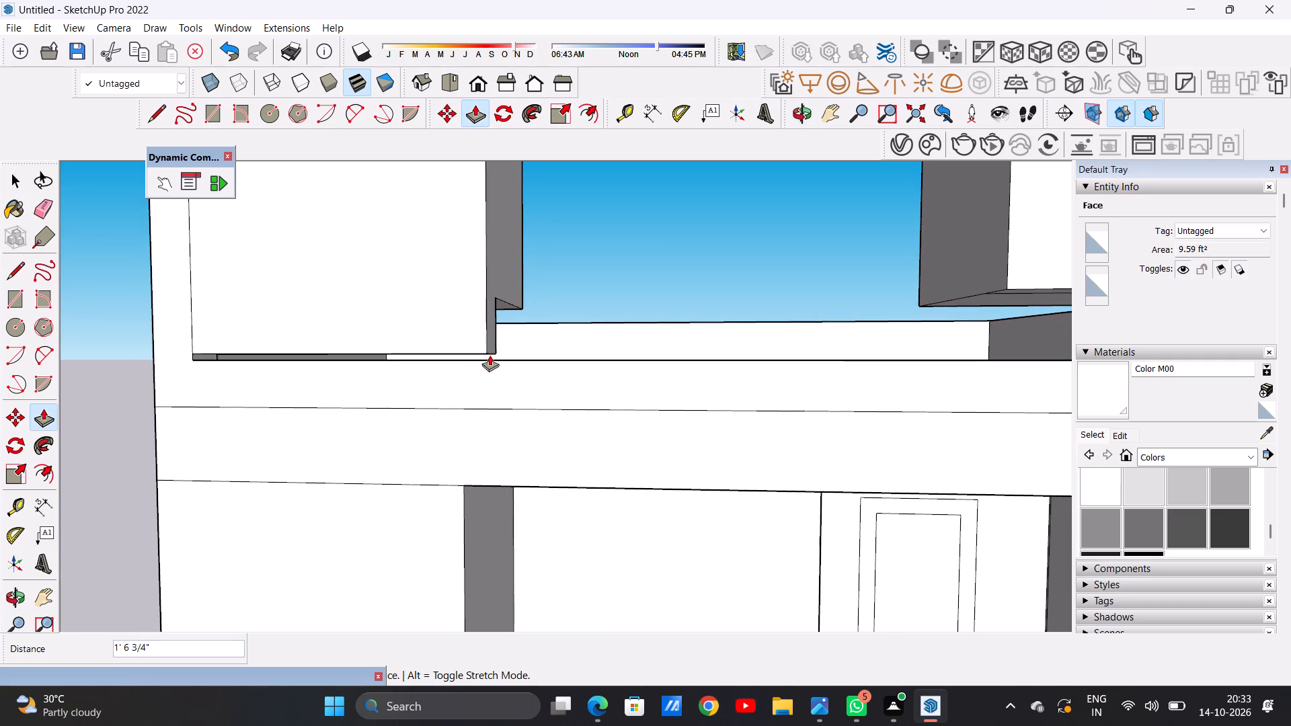
pyautogui.click(190, 358)
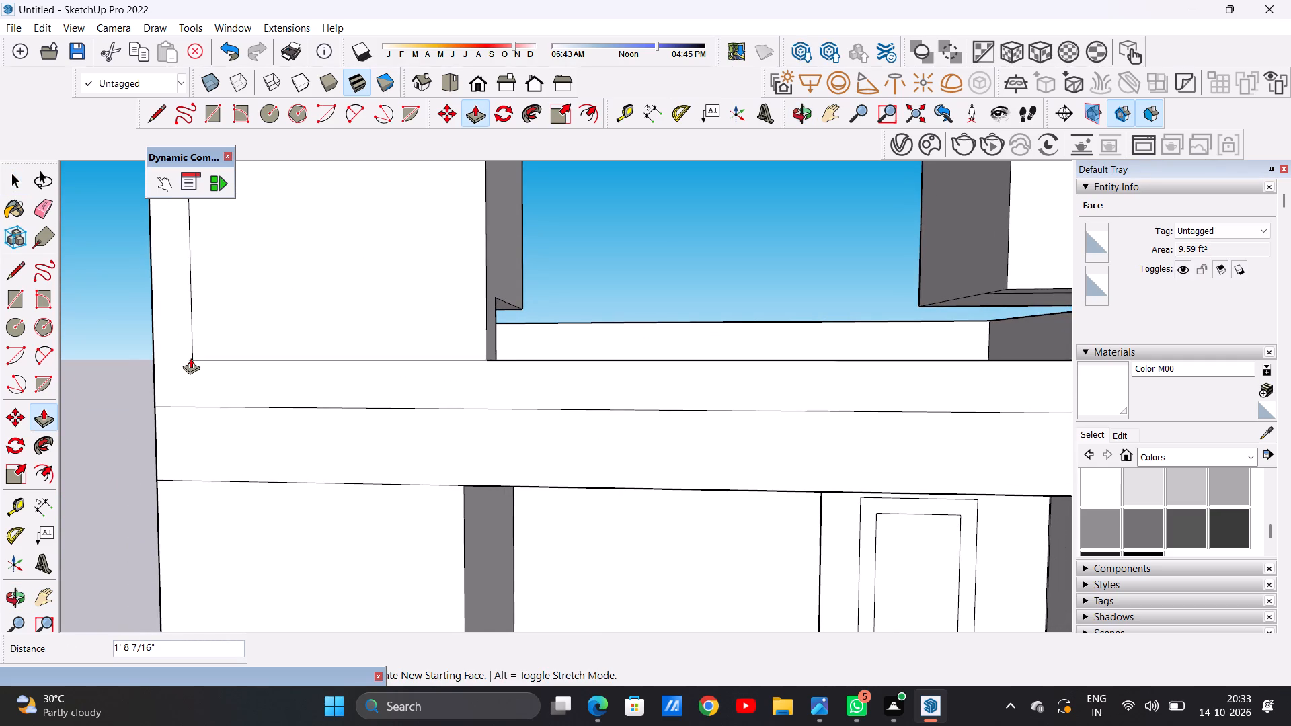
# Push/Pull the front underside strip of the wall block above the doors down to the frame's bottom beam.
pyautogui.press('space')
pyautogui.scroll(-13, 436, 399)
pyautogui.moveTo(601, 377); pyautogui.dragTo(601, 390, button='middle')
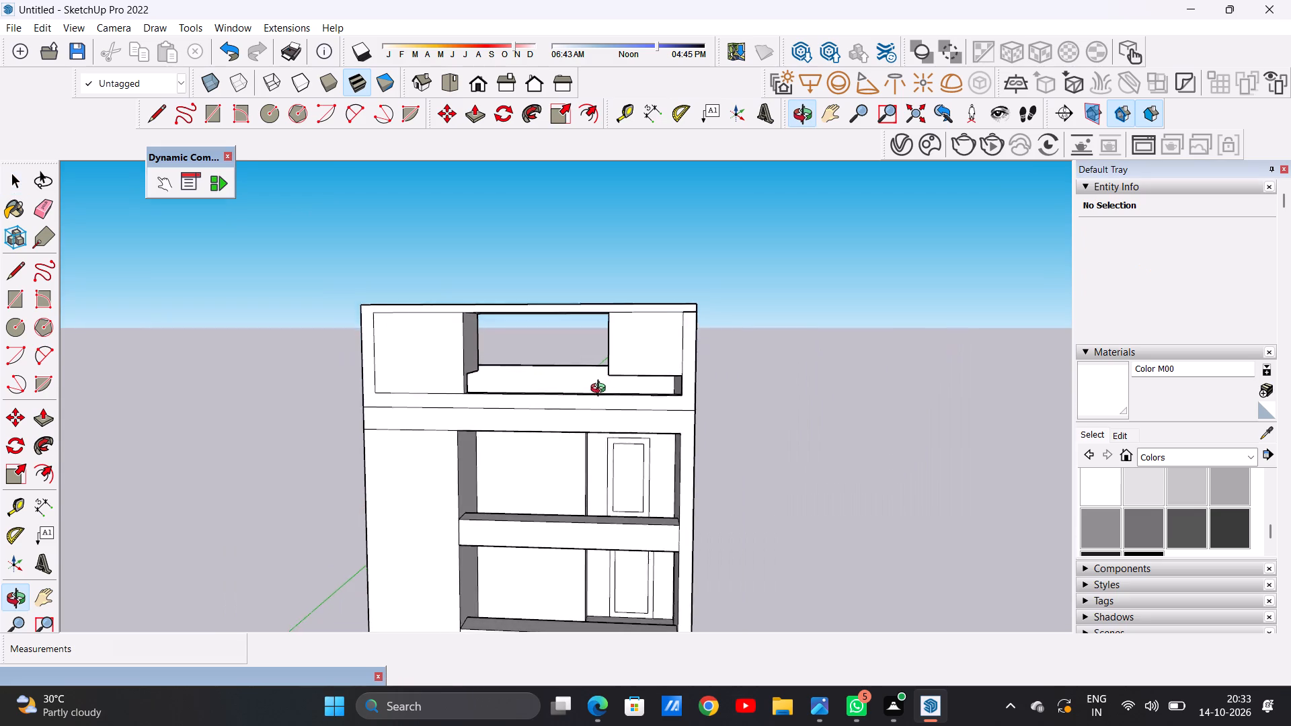
pyautogui.moveTo(601, 390); pyautogui.dragTo(590, 358, button='middle')
pyautogui.scroll(6, 655, 367)
pyautogui.moveTo(653, 382); pyautogui.dragTo(643, 336, button='middle')
pyautogui.scroll(6, 647, 348)
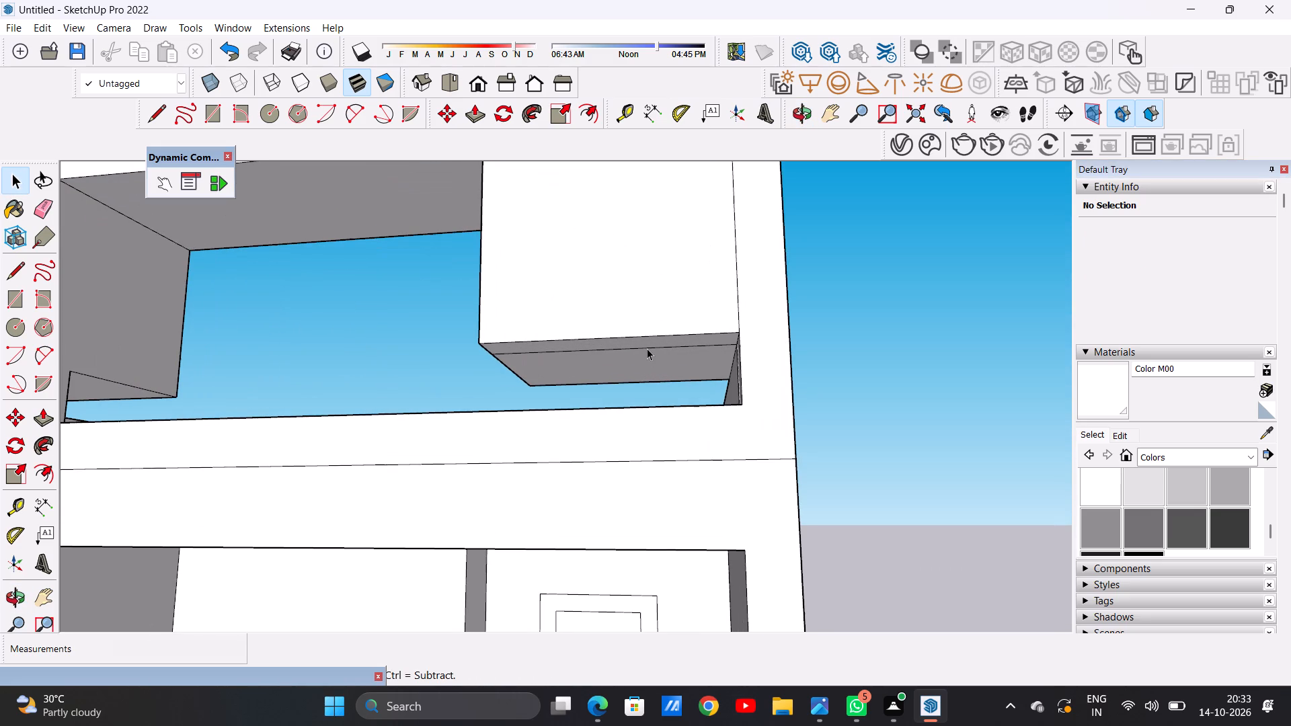
pyautogui.press('p')
pyautogui.scroll(5, 656, 333)
pyautogui.click(666, 343)
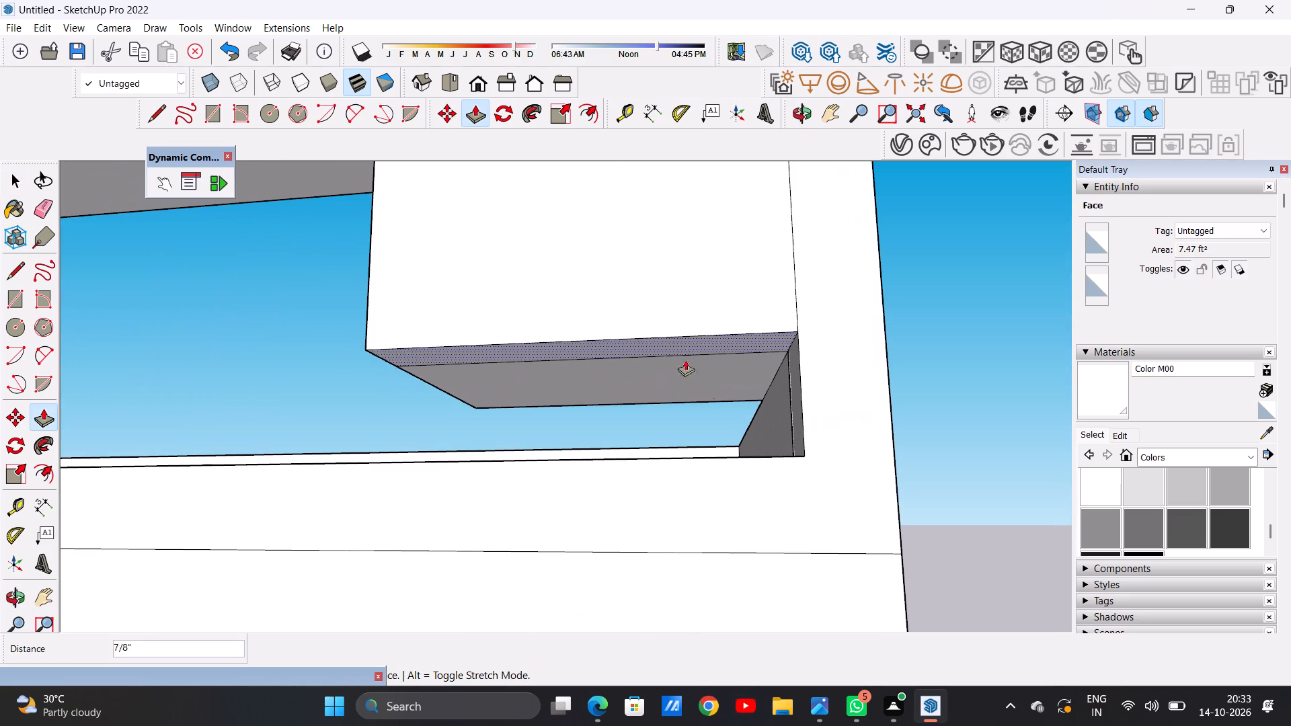
pyautogui.click(799, 453)
pyautogui.press('space')
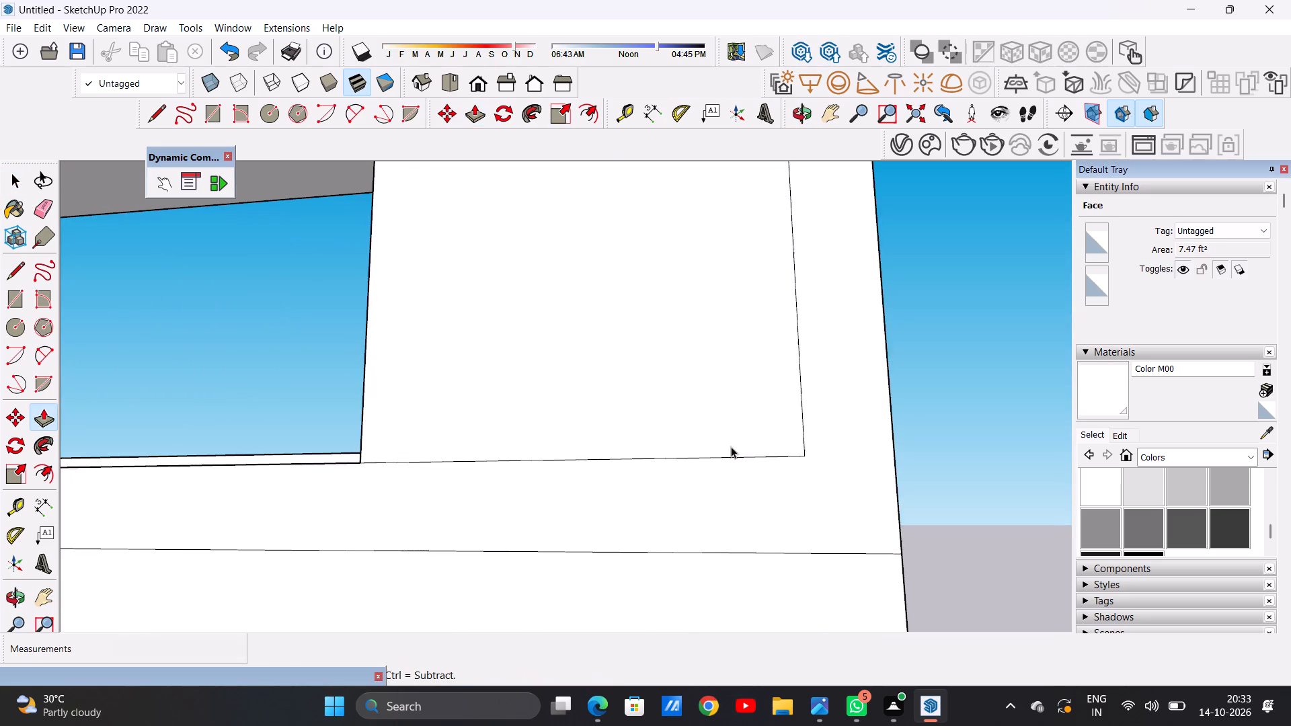
# Push/Pull the recessed lower rear face of the block above the doors about 4' 6 13/16", flush with the block's back face.
pyautogui.scroll(-9, 732, 428)
pyautogui.scroll(-3, 745, 350)
pyautogui.moveTo(804, 319); pyautogui.dragTo(348, 491, button='middle')
pyautogui.moveTo(634, 432); pyautogui.dragTo(399, 434, button='middle')
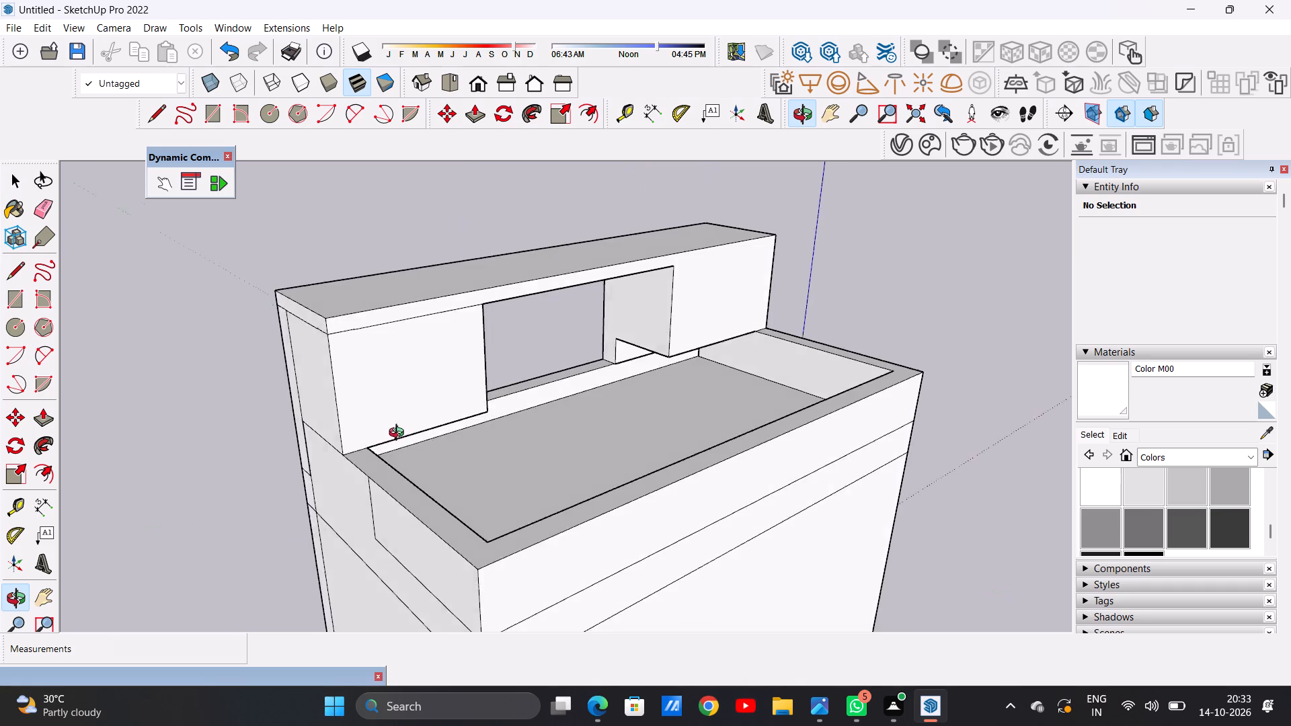
pyautogui.moveTo(399, 434); pyautogui.dragTo(324, 449, button='middle')
pyautogui.moveTo(598, 395); pyautogui.dragTo(301, 309, button='middle')
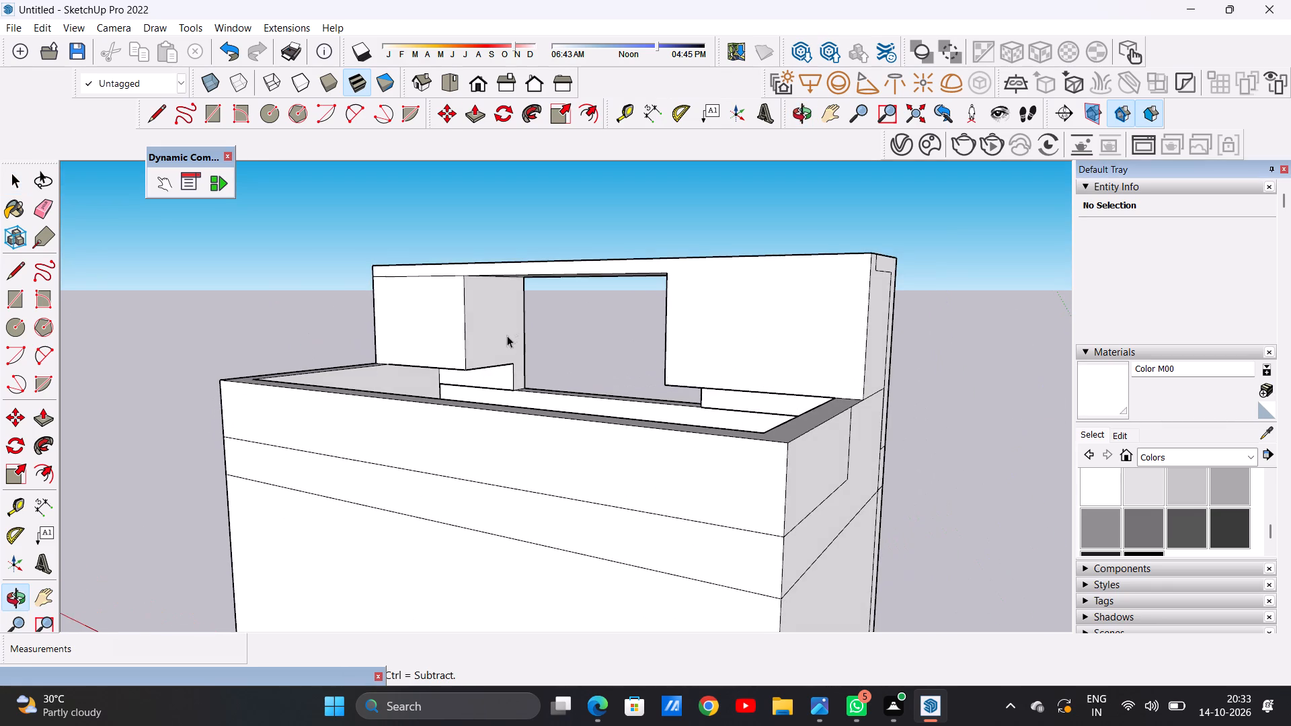
pyautogui.scroll(10, 506, 360)
pyautogui.press('p')
pyautogui.click(512, 368)
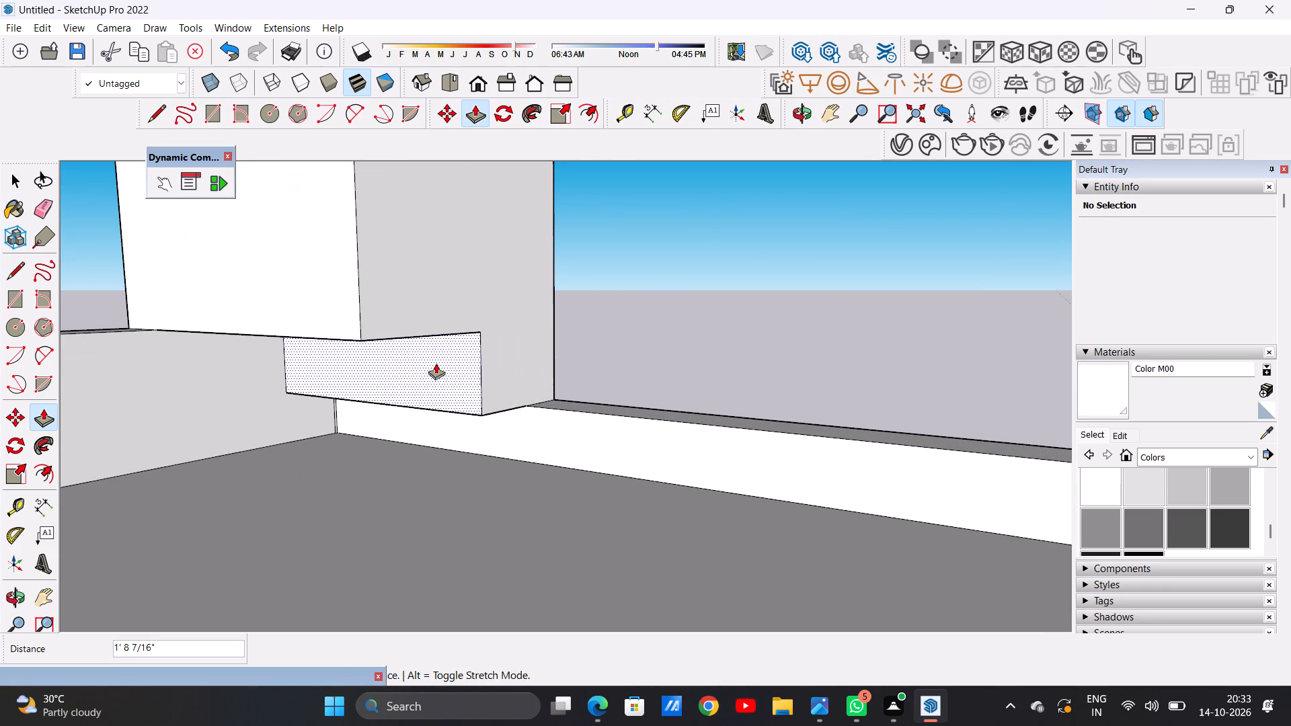
pyautogui.click(358, 341)
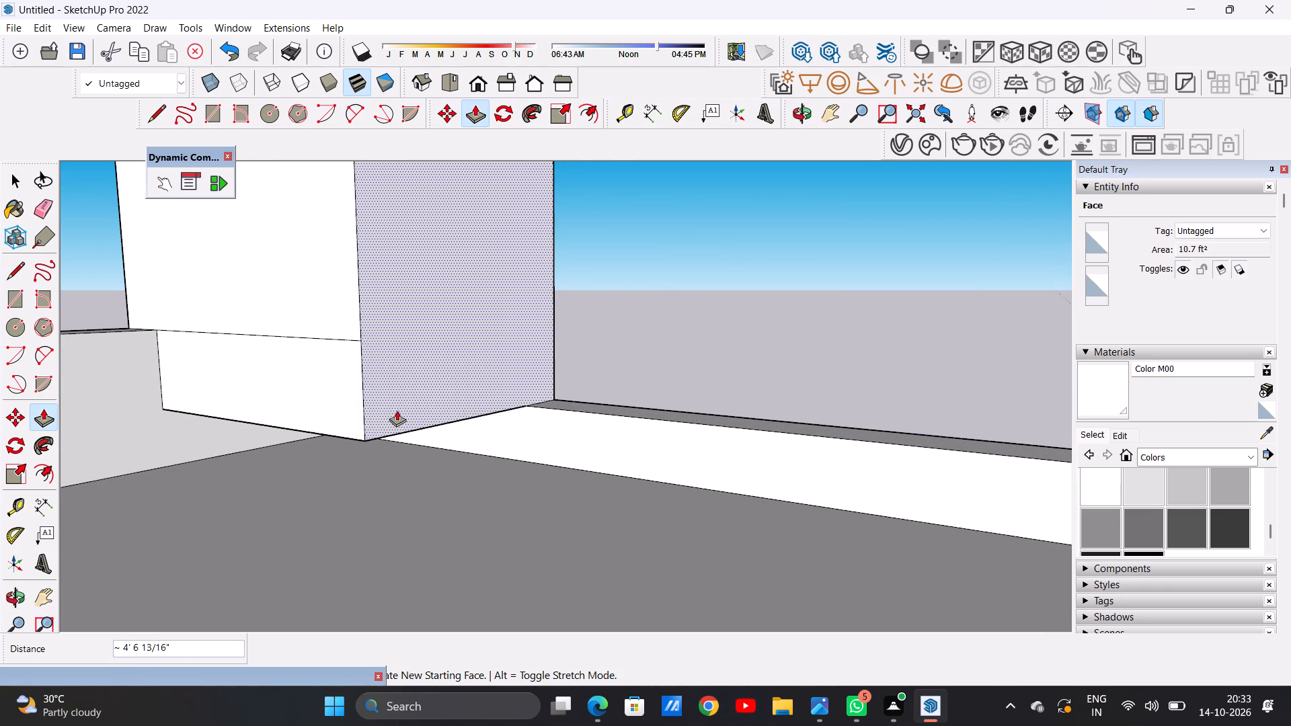
# Push/Pull the recessed lower rear face of the block above the solid facade strip about 4' 6 13/16", flush with its back face.
pyautogui.scroll(-15, 401, 419)
pyautogui.scroll(12, 590, 423)
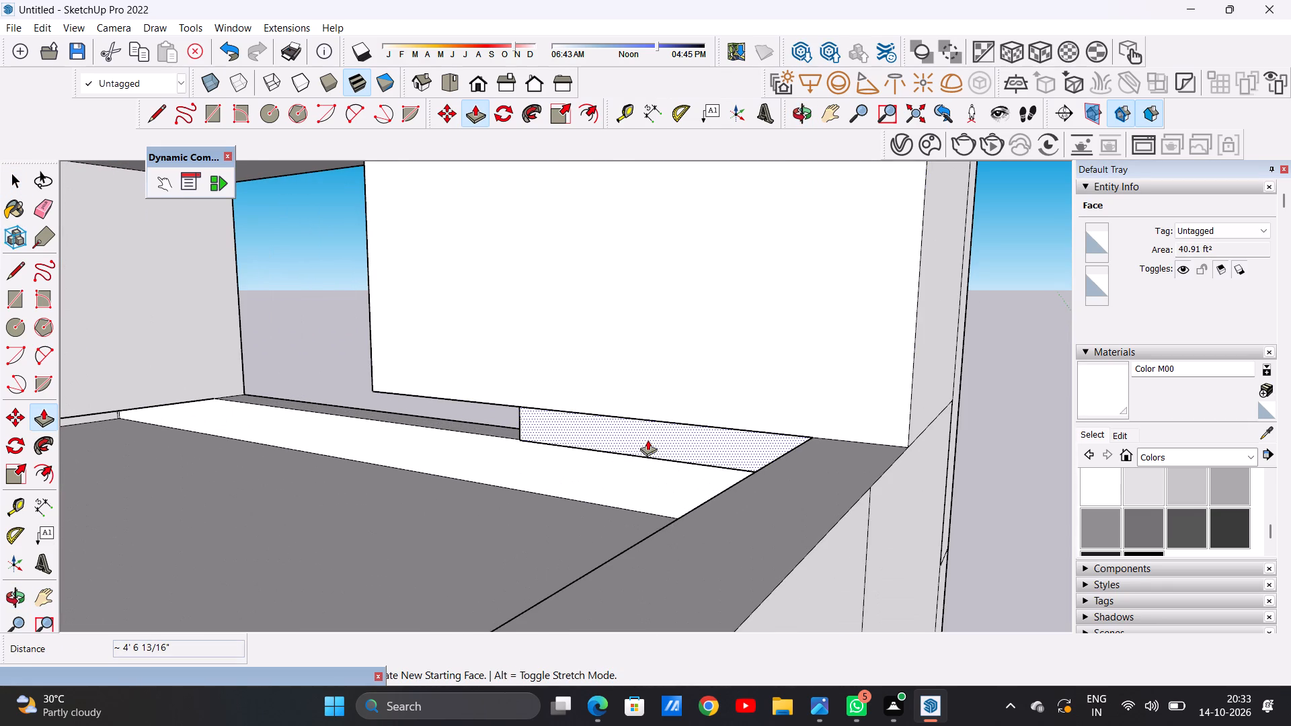
pyautogui.click(656, 429)
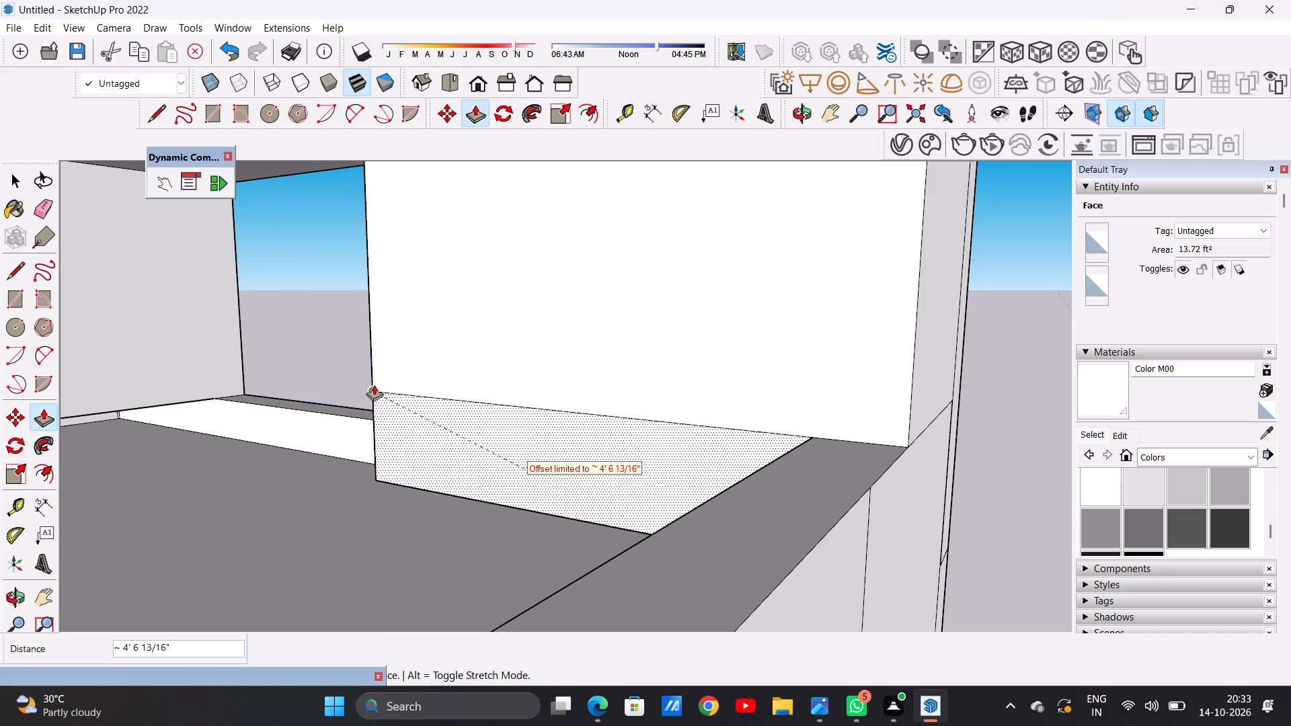
pyautogui.click(374, 385)
pyautogui.press('space')
# Examine the rooftop frame's front wall panels and central opening from the front, below and side.
pyautogui.scroll(-15, 498, 448)
pyautogui.moveTo(704, 401); pyautogui.dragTo(266, 421, button='middle')
pyautogui.moveTo(563, 405); pyautogui.dragTo(271, 378, button='middle')
pyautogui.moveTo(471, 387); pyautogui.dragTo(421, 366, button='middle')
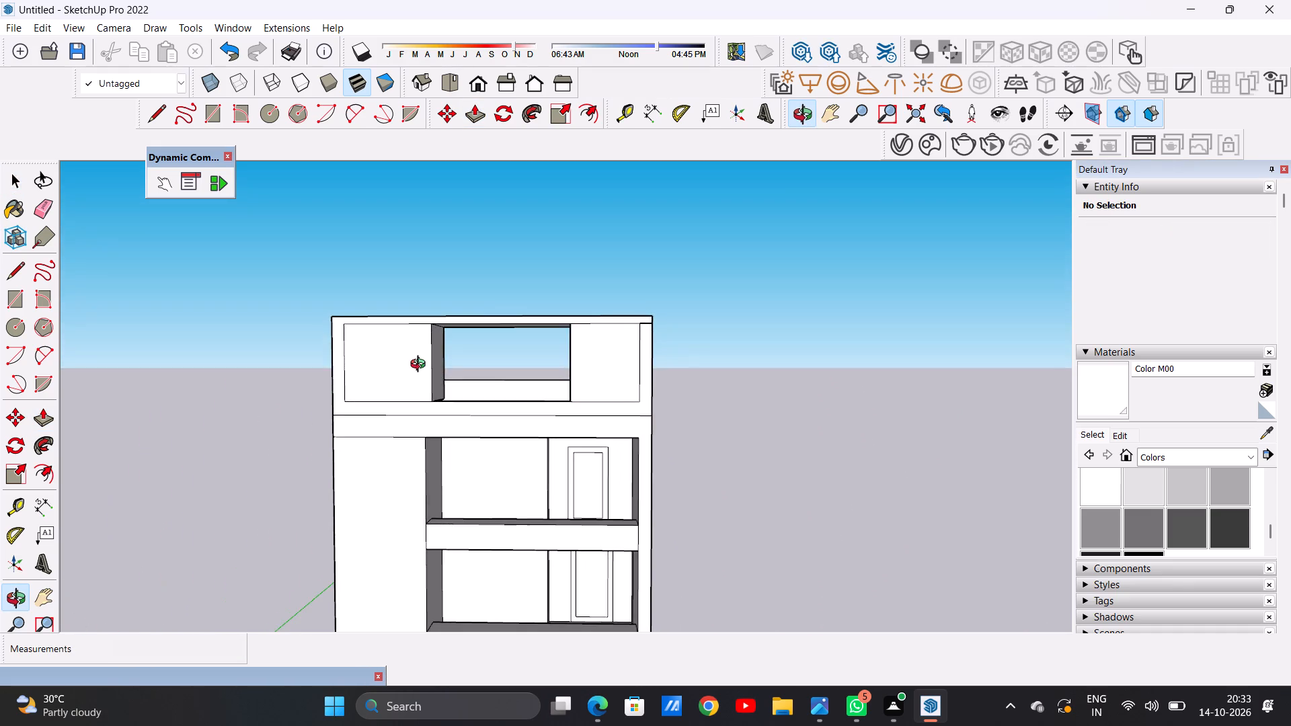
pyautogui.moveTo(421, 366); pyautogui.dragTo(463, 365, button='middle')
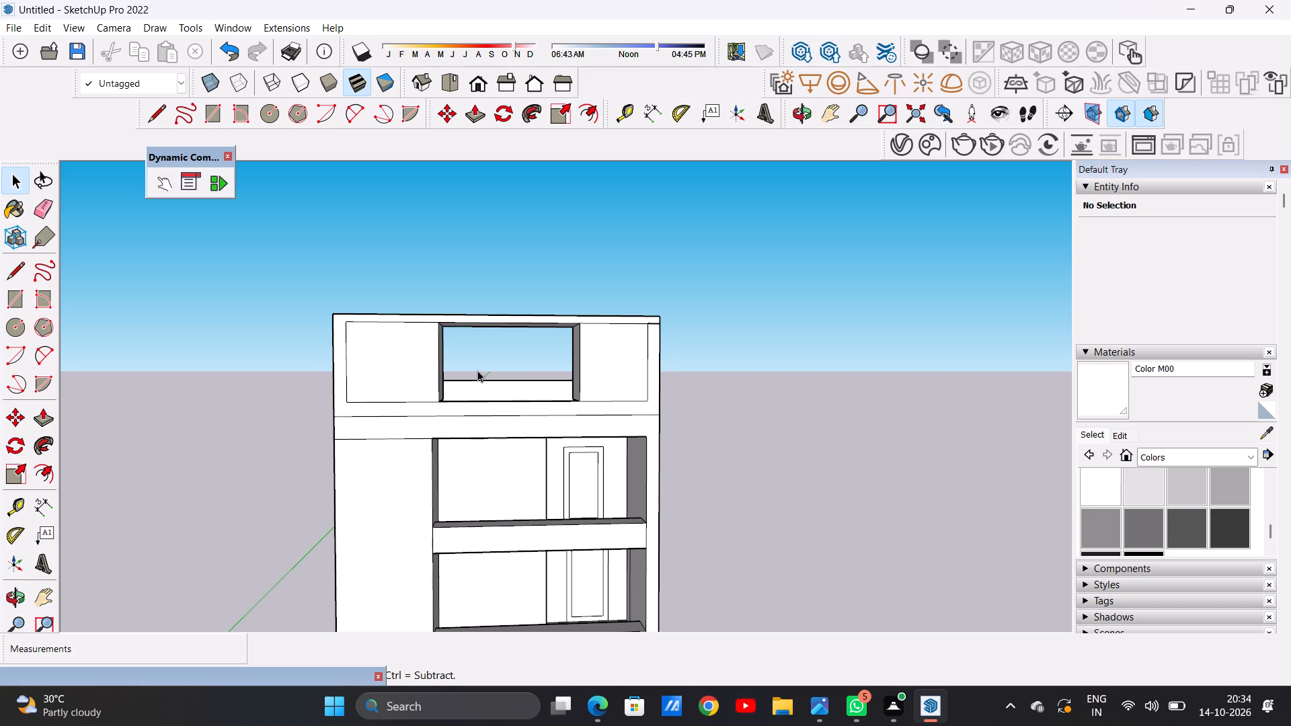
pyautogui.scroll(-4, 477, 371)
pyautogui.moveTo(496, 376); pyautogui.dragTo(497, 272, button='middle')
pyautogui.moveTo(507, 364); pyautogui.dragTo(479, 324, button='middle')
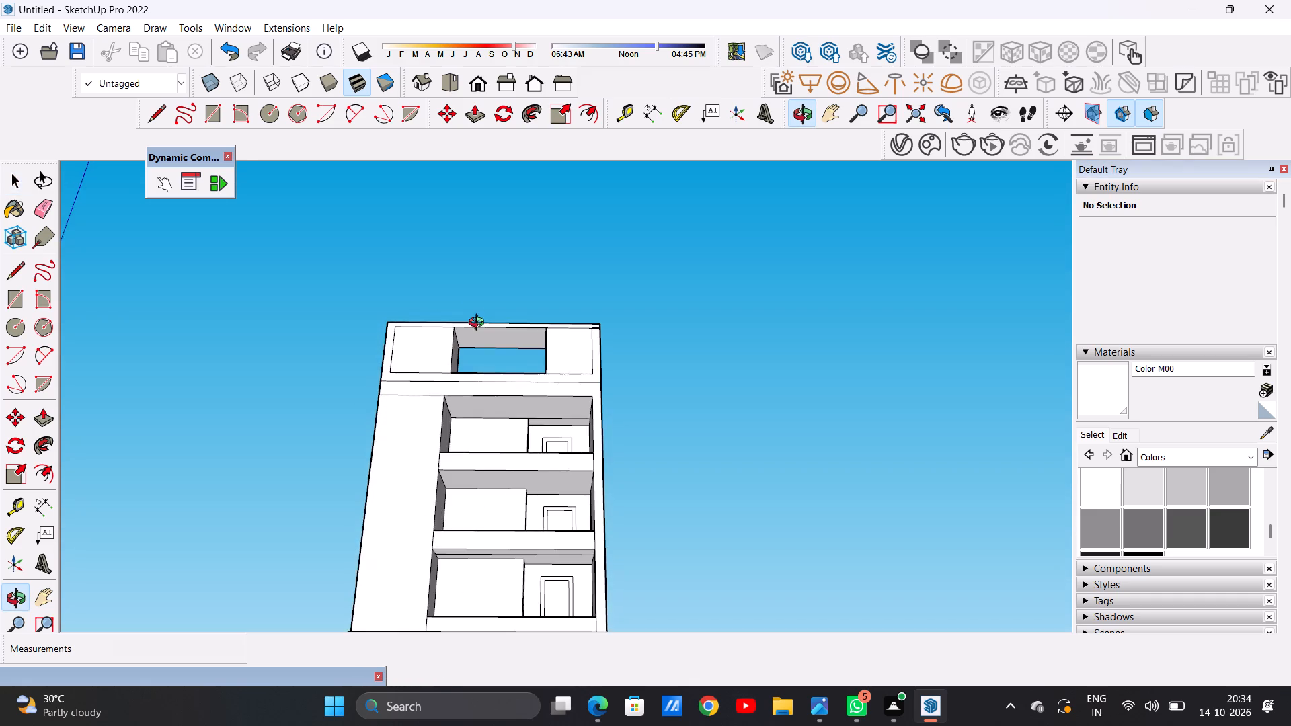
pyautogui.moveTo(479, 324); pyautogui.dragTo(477, 310, button='middle')
pyautogui.scroll(13, 498, 339)
pyautogui.scroll(-13, 577, 354)
pyautogui.scroll(2, 630, 323)
pyautogui.moveTo(630, 323); pyautogui.dragTo(370, 508, button='middle')
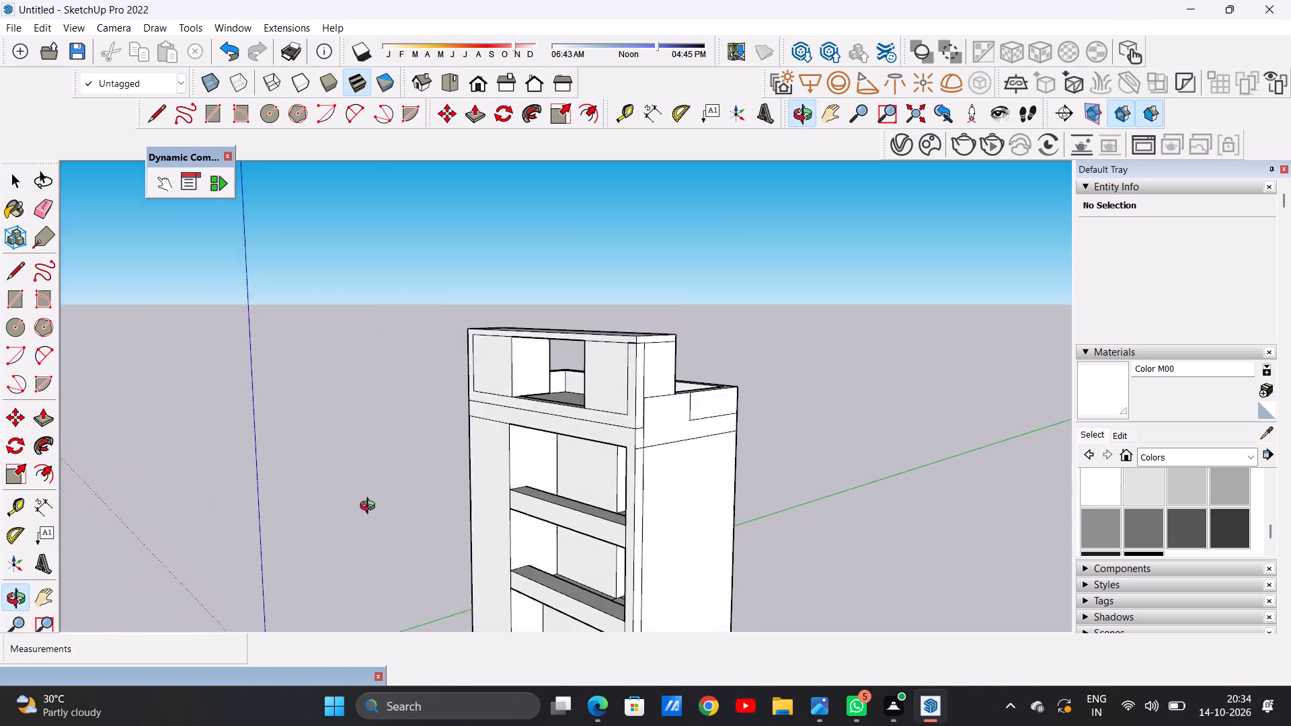
pyautogui.moveTo(370, 508); pyautogui.dragTo(381, 503, button='middle')
pyautogui.moveTo(678, 365); pyautogui.dragTo(851, 373, button='middle')
pyautogui.moveTo(570, 427); pyautogui.dragTo(615, 417, button='middle')
pyautogui.scroll(3, 548, 380)
pyautogui.scroll(-1, 548, 378)
pyautogui.scroll(2, 548, 378)
pyautogui.moveTo(572, 401); pyautogui.dragTo(563, 378, button='middle')
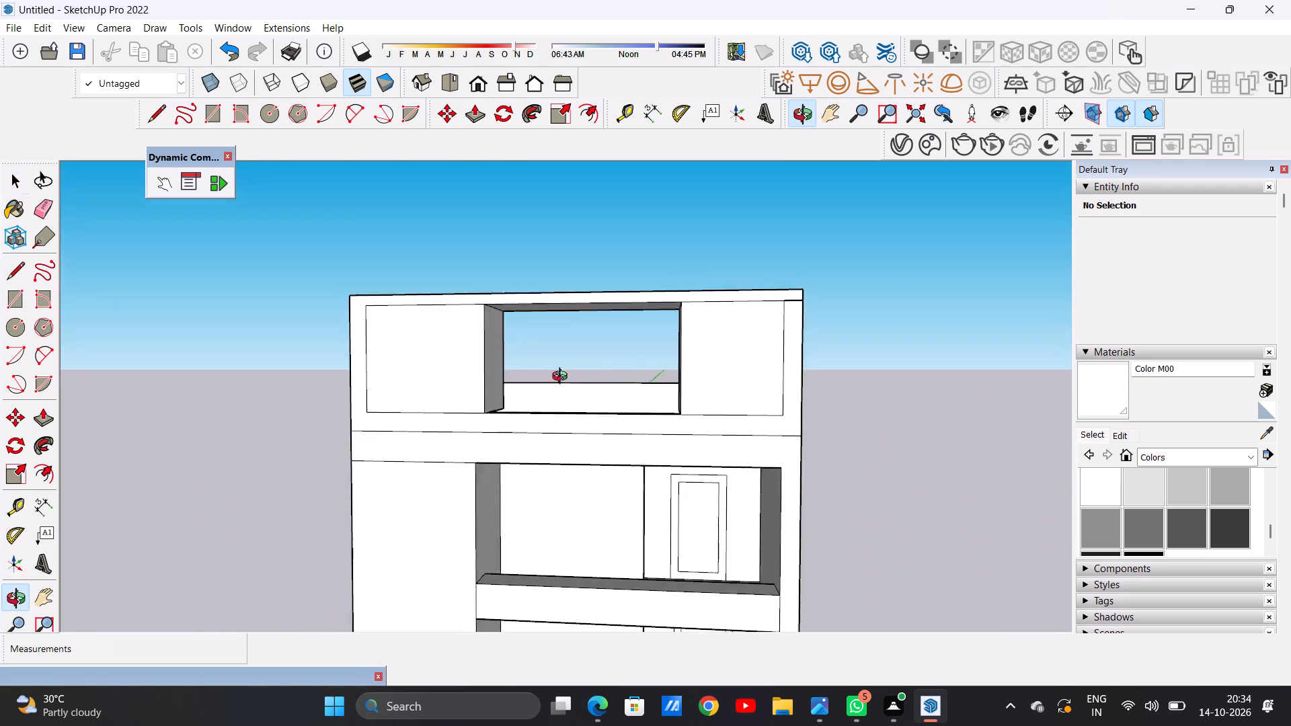
pyautogui.moveTo(563, 378); pyautogui.dragTo(562, 318, button='middle')
pyautogui.scroll(5, 561, 314)
pyautogui.moveTo(565, 326); pyautogui.dragTo(581, 305, button='middle')
pyautogui.scroll(5, 583, 290)
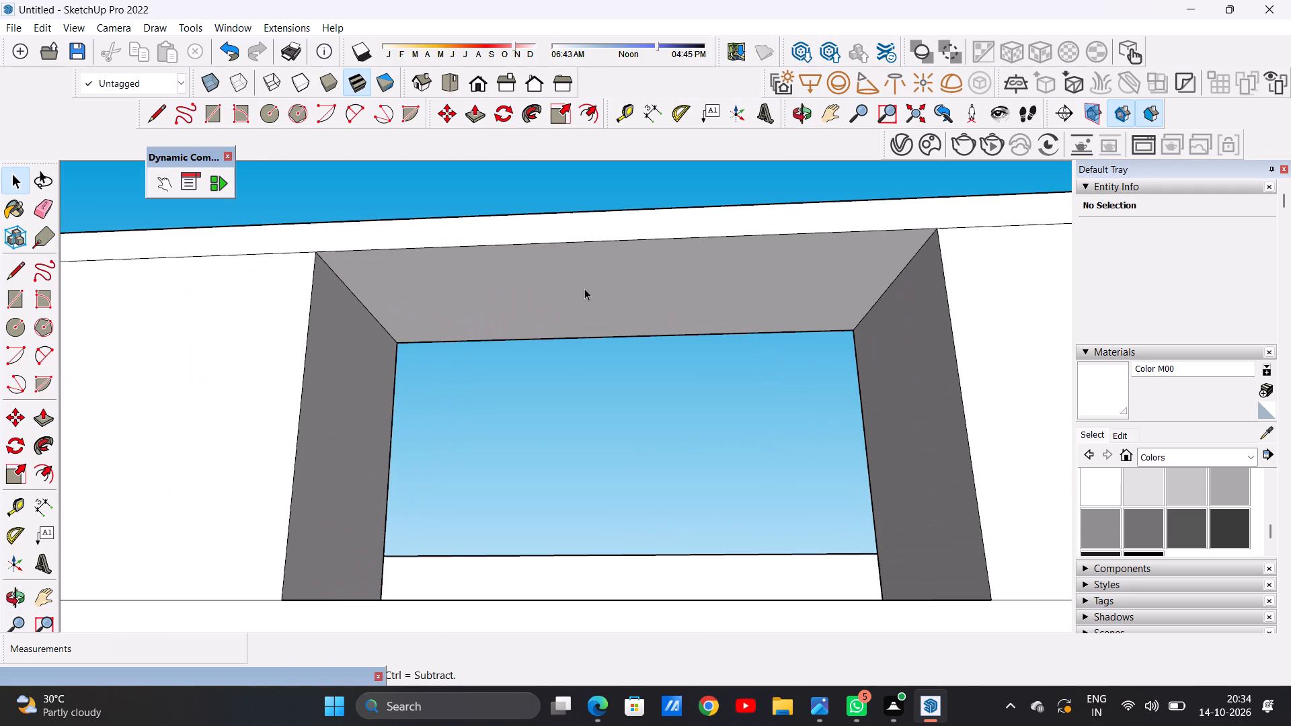
pyautogui.scroll(-4, 614, 325)
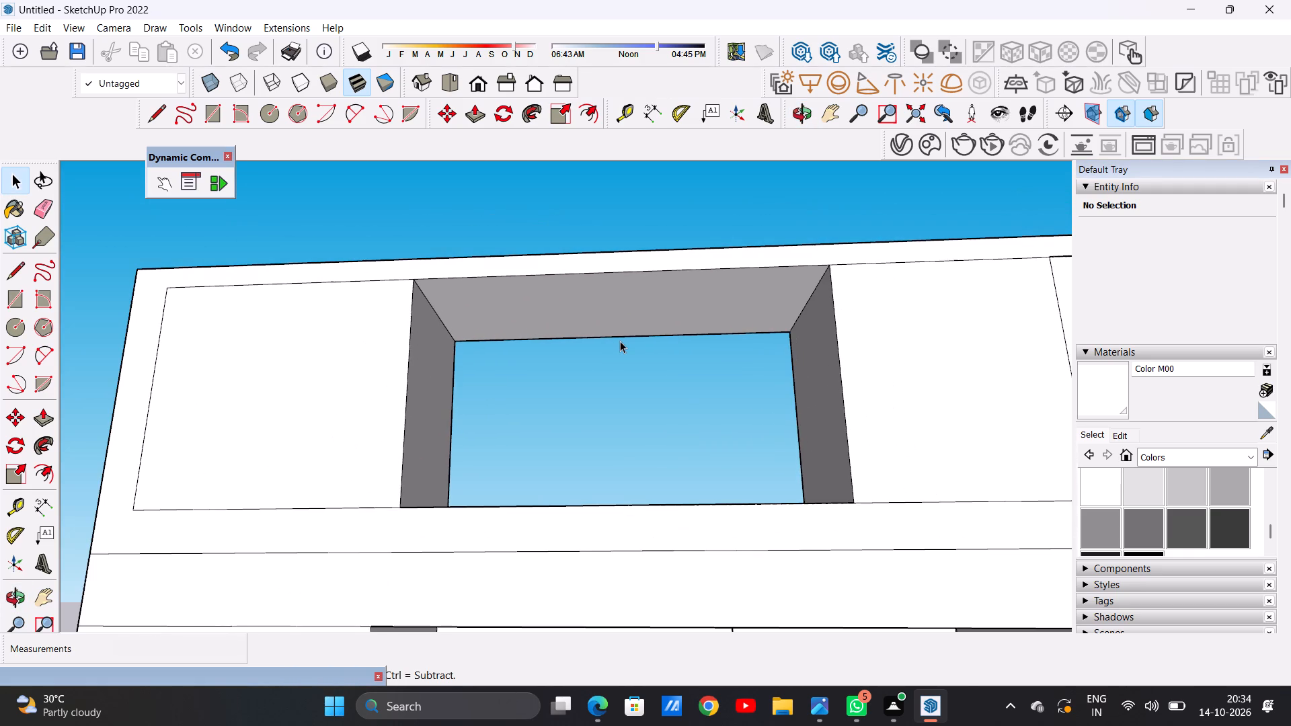
pyautogui.moveTo(626, 337); pyautogui.dragTo(648, 312, button='middle')
pyautogui.scroll(2, 650, 305)
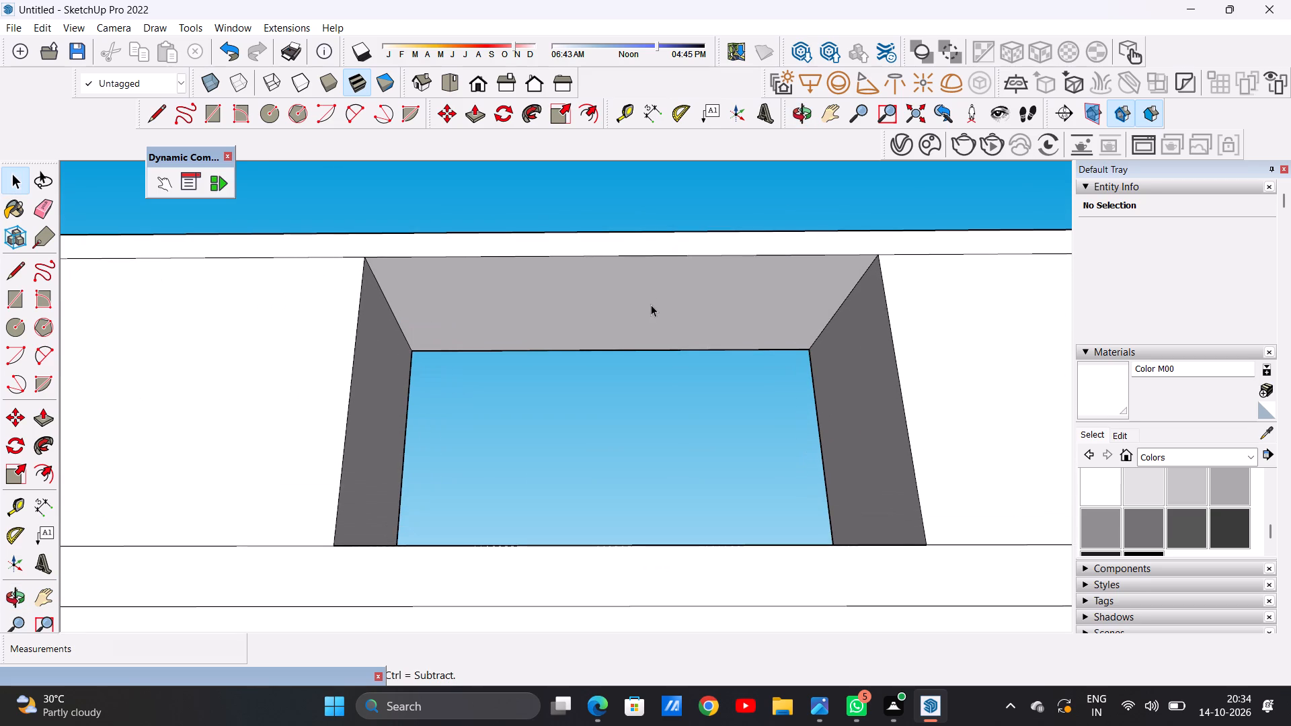
pyautogui.scroll(-9, 633, 317)
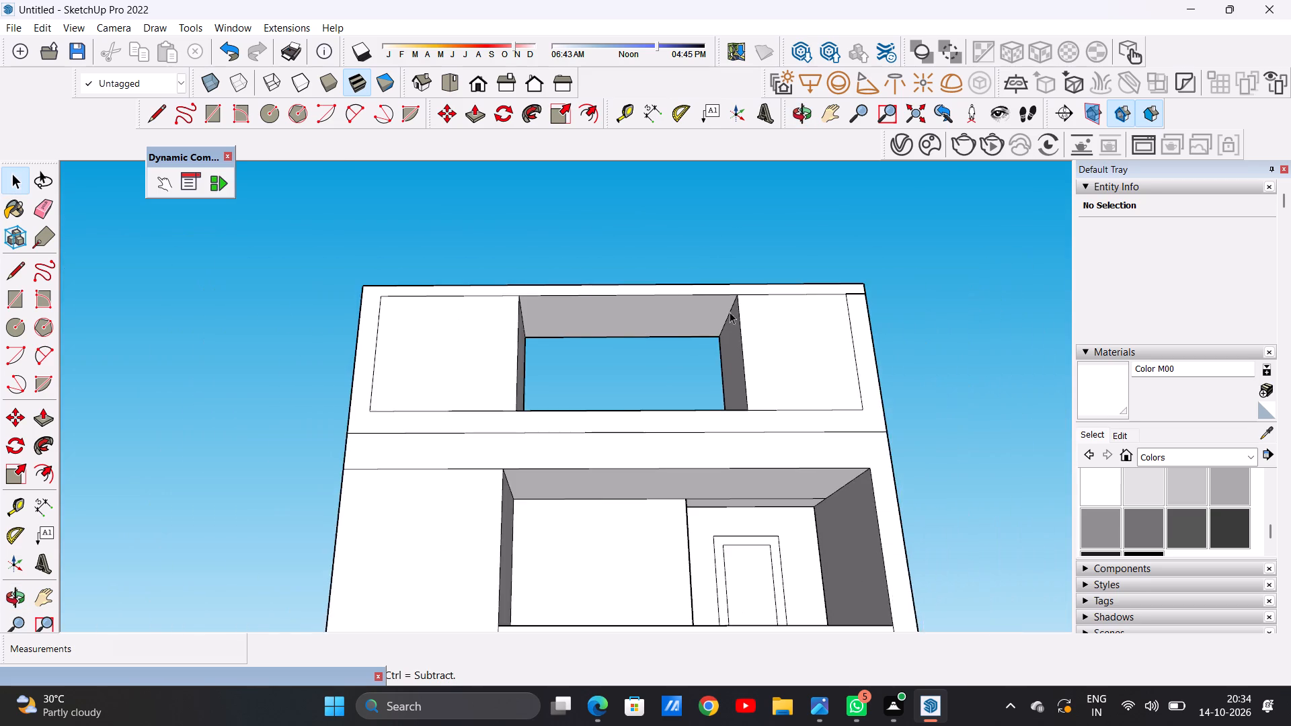
# Examine the rear of the rooftop wall blocks and where they meet the terrace floor and parapet.
pyautogui.moveTo(812, 295); pyautogui.dragTo(506, 452, button='middle')
pyautogui.moveTo(774, 370); pyautogui.dragTo(382, 404, button='middle')
pyautogui.moveTo(596, 385); pyautogui.dragTo(323, 391, button='middle')
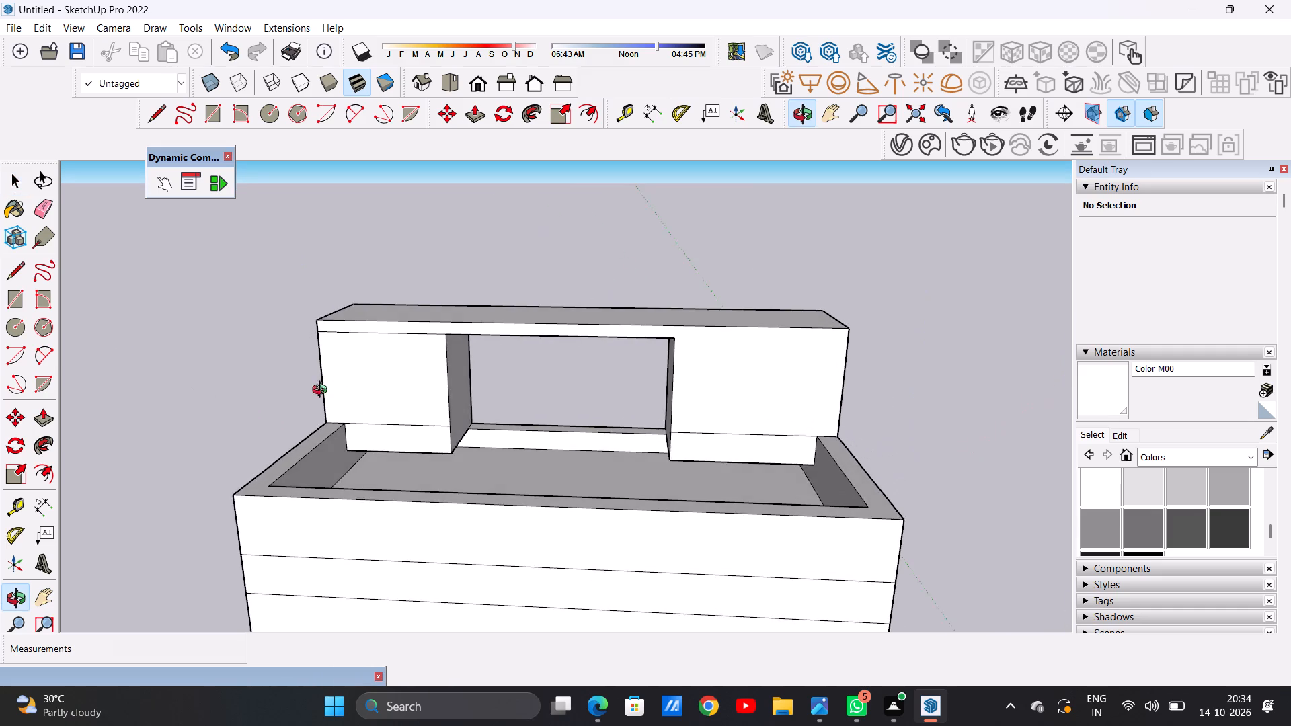
pyautogui.moveTo(323, 391); pyautogui.dragTo(323, 393, button='middle')
pyautogui.scroll(8, 437, 376)
pyautogui.moveTo(441, 536); pyautogui.dragTo(375, 516, button='middle')
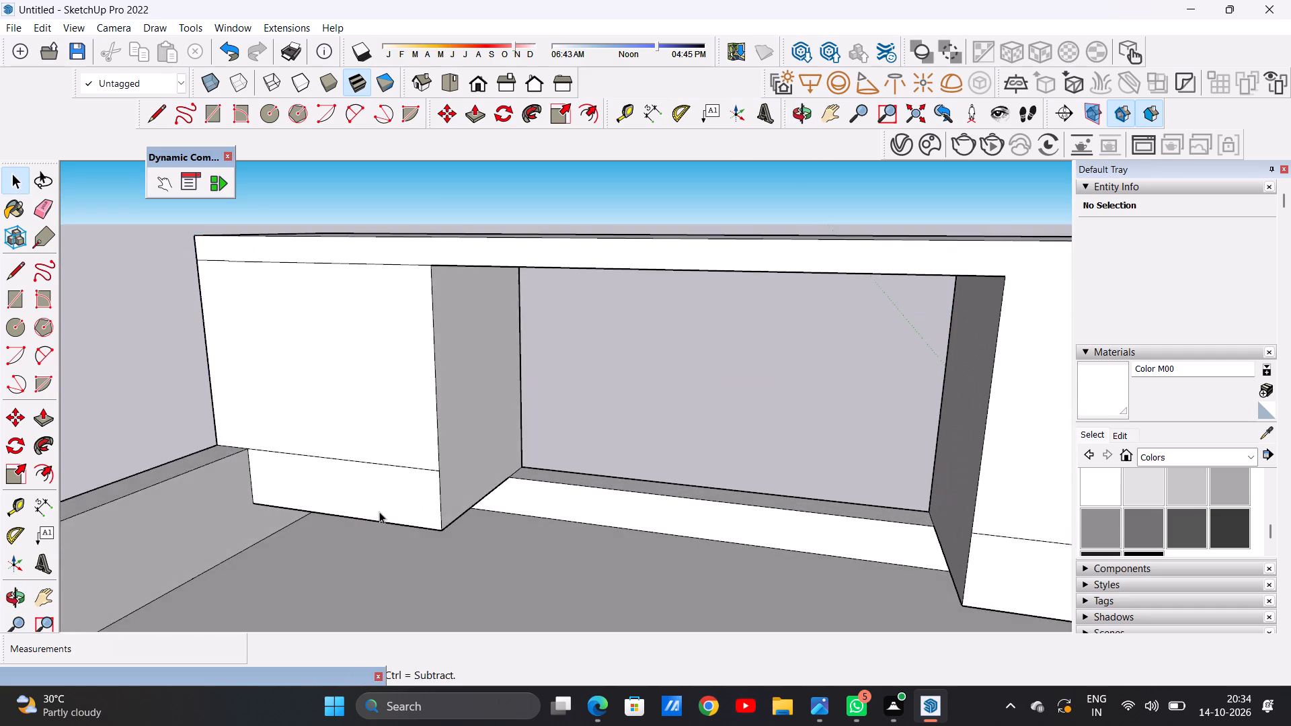
pyautogui.scroll(7, 378, 509)
pyautogui.moveTo(394, 505); pyautogui.dragTo(360, 354, button='middle')
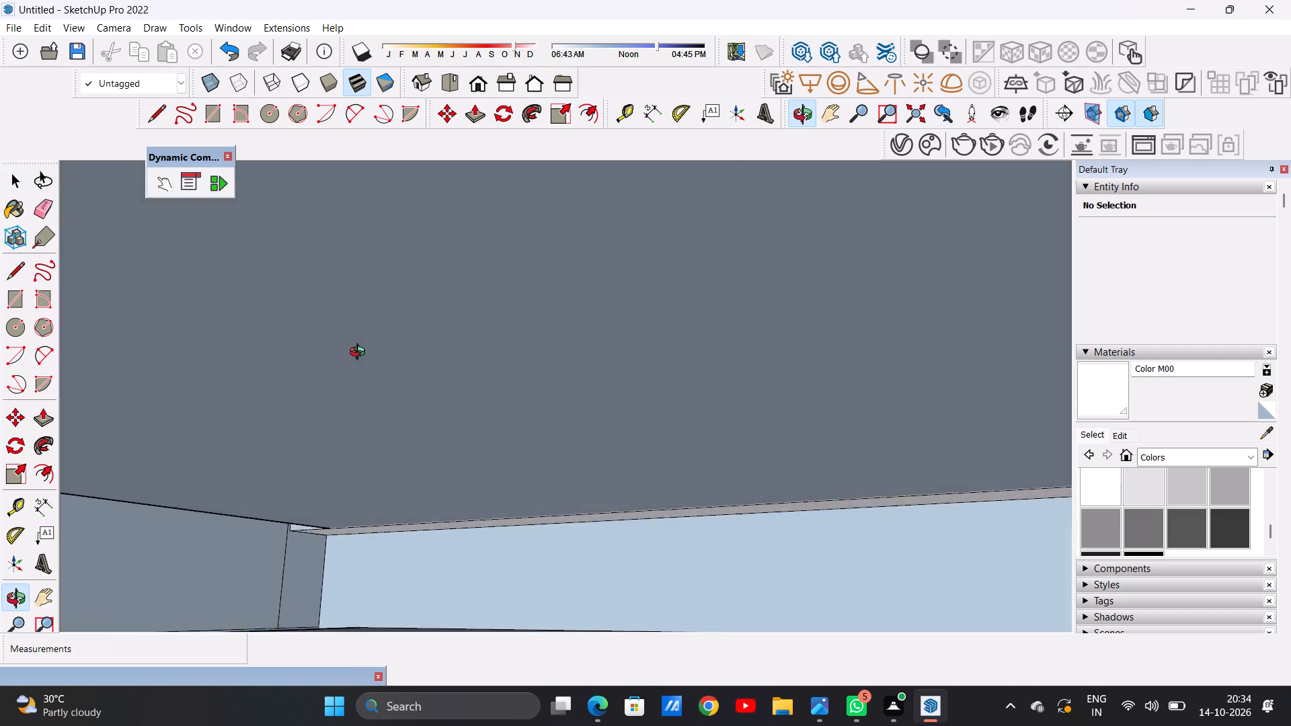
pyautogui.moveTo(360, 354); pyautogui.dragTo(407, 451, button='middle')
pyautogui.scroll(-7, 460, 456)
pyautogui.scroll(-2, 590, 462)
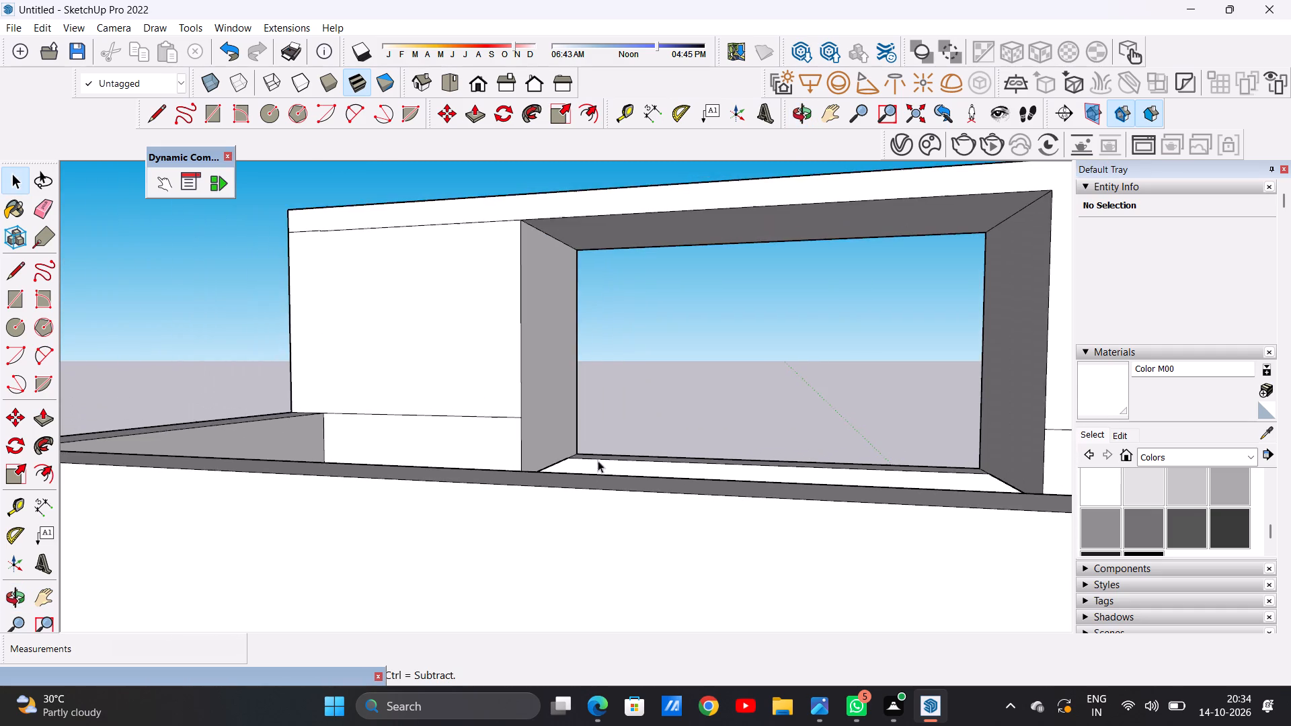
pyautogui.moveTo(723, 428); pyautogui.dragTo(866, 478, button='middle')
pyautogui.scroll(4, 689, 496)
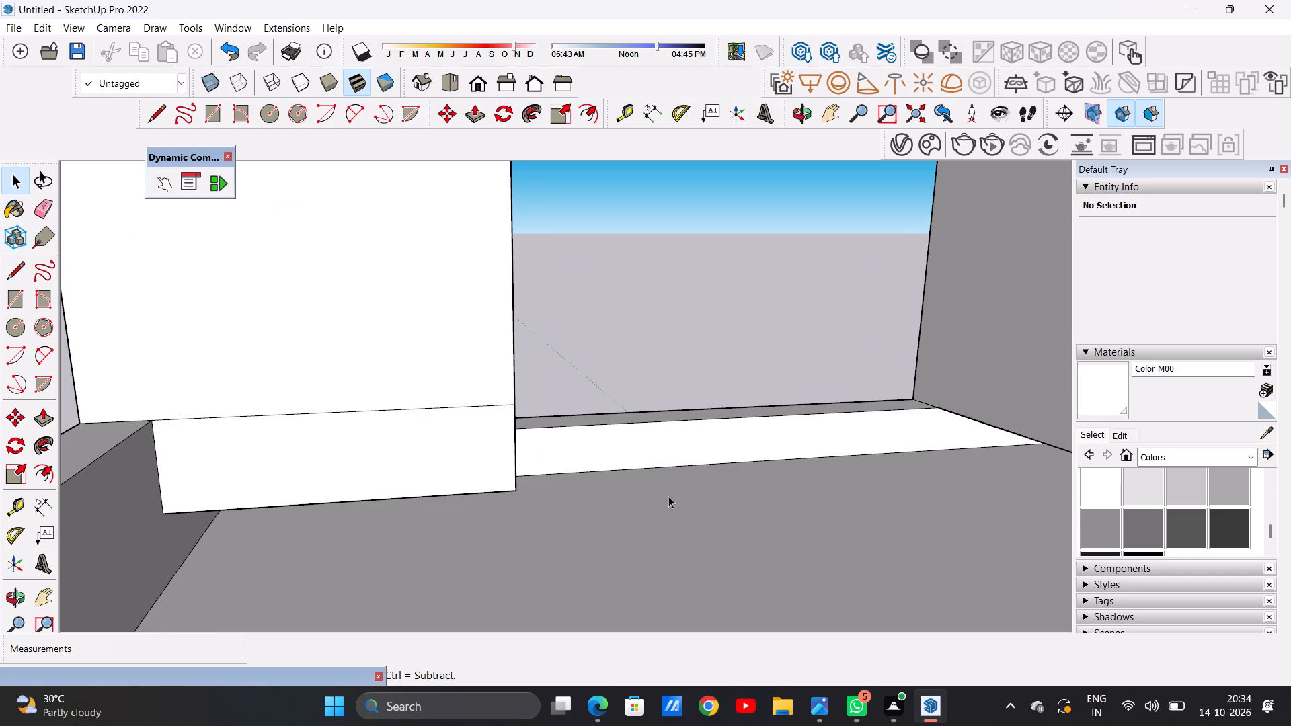
pyautogui.scroll(-5, 625, 508)
pyautogui.scroll(-4, 528, 437)
pyautogui.moveTo(599, 434); pyautogui.dragTo(407, 446, button='middle')
pyautogui.scroll(5, 445, 458)
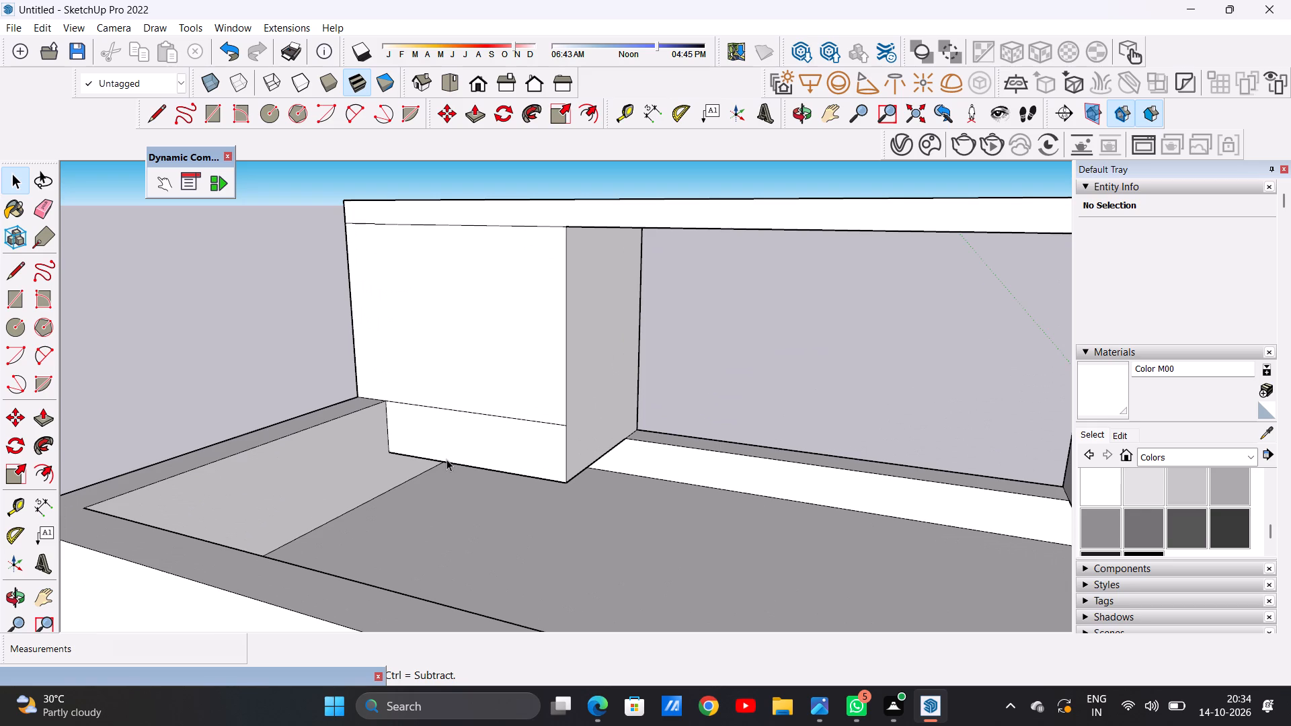
pyautogui.scroll(-18, 490, 473)
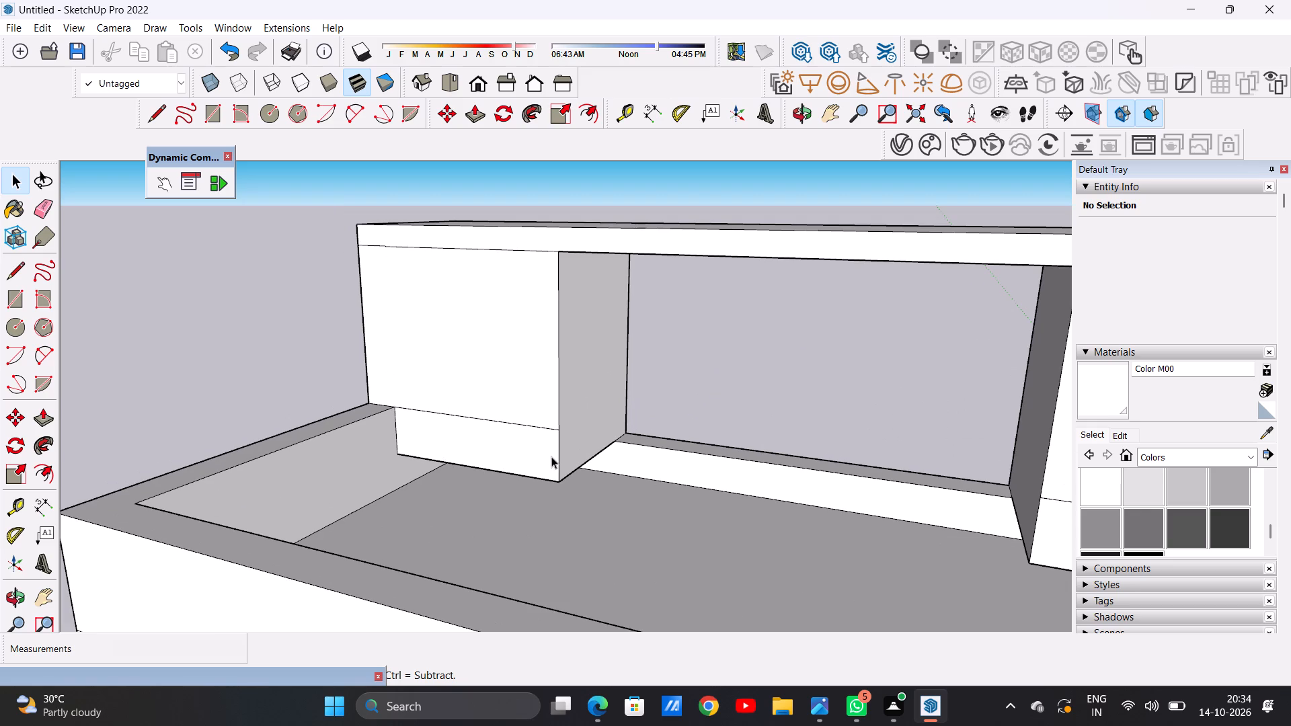
pyautogui.scroll(1, 556, 458)
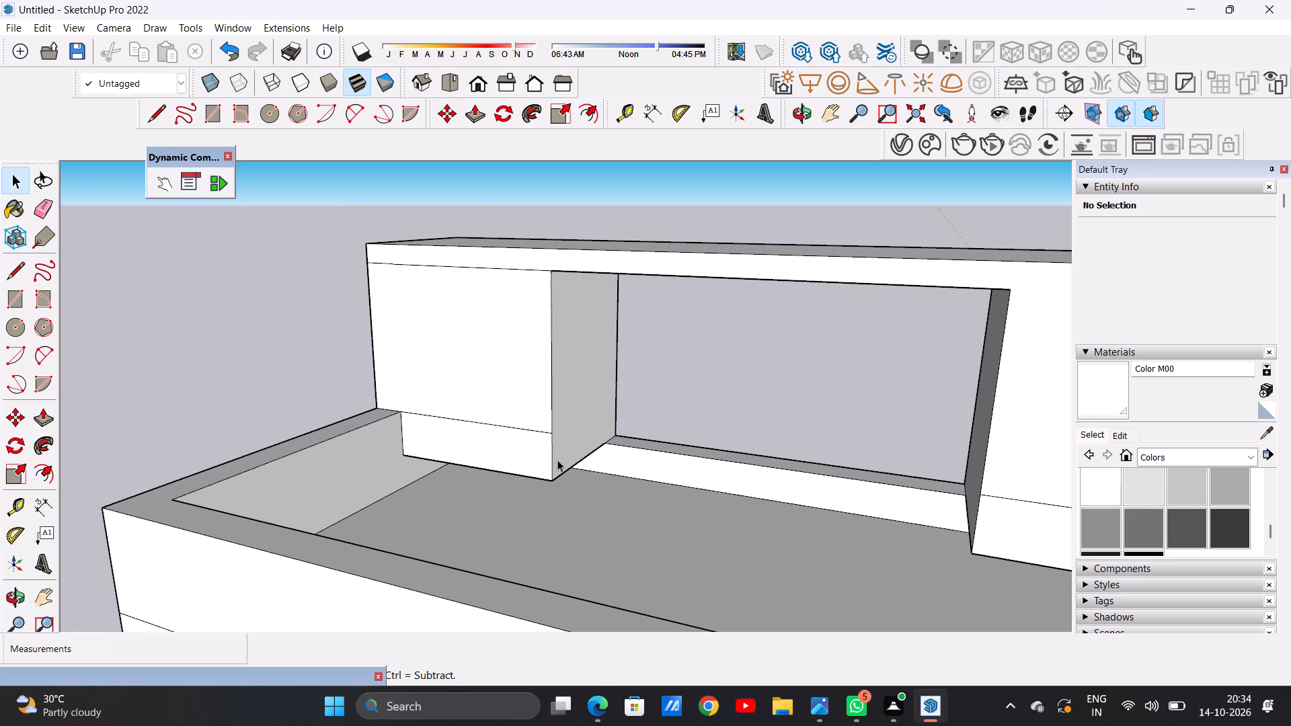
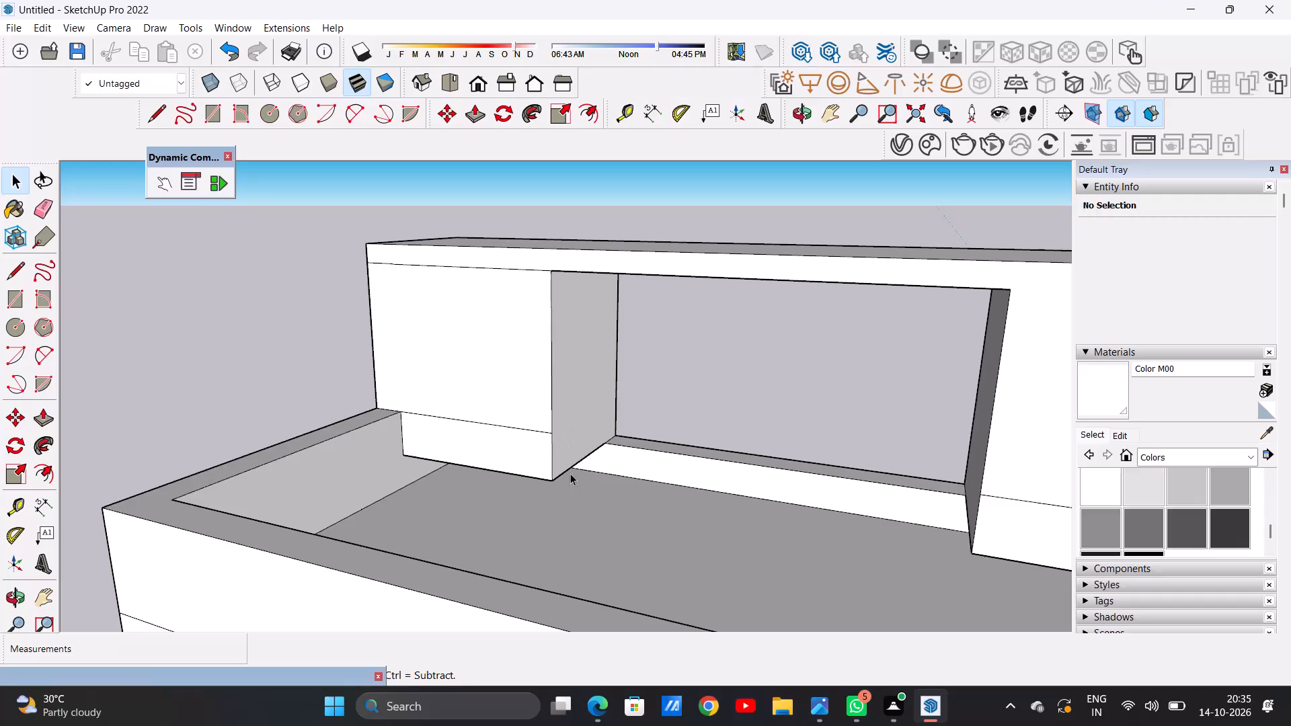
# Examine the rooftop frame's wall blocks and central opening from the front, above and side.
pyautogui.scroll(-3, 556, 459)
pyautogui.scroll(14, 535, 457)
pyautogui.moveTo(543, 460); pyautogui.dragTo(414, 460, button='middle')
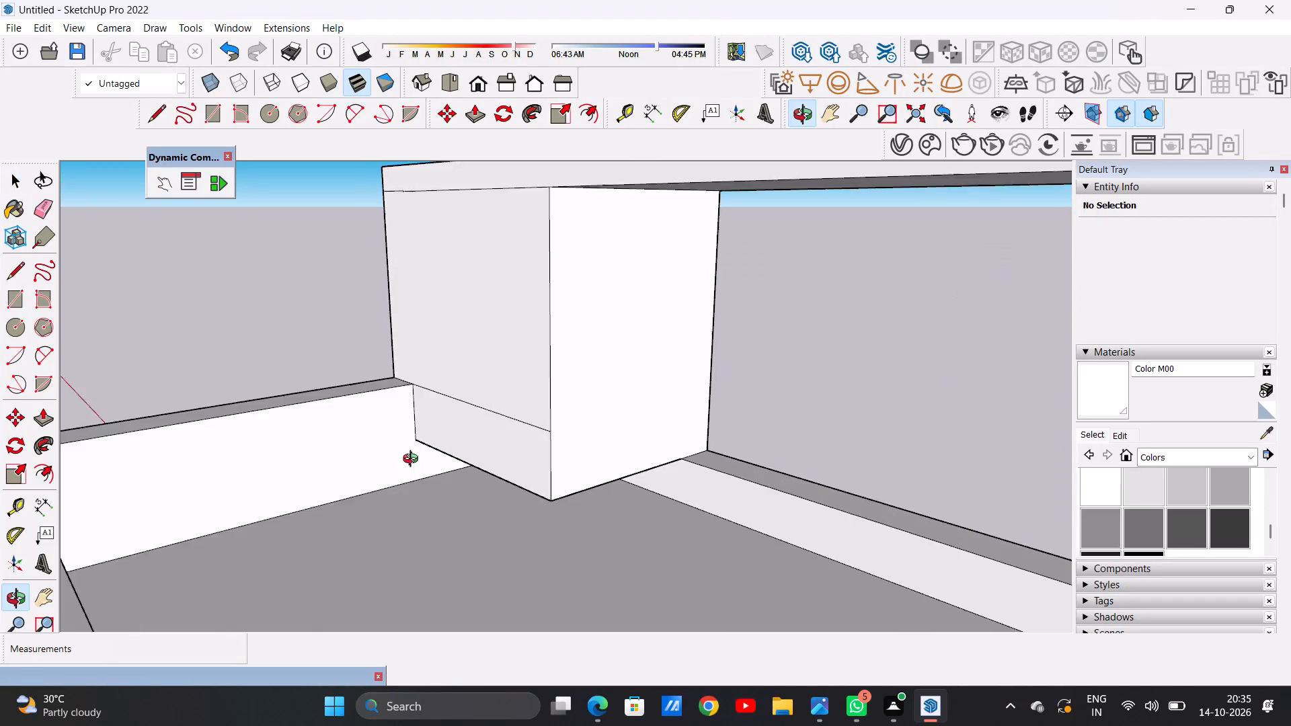
pyautogui.moveTo(414, 460); pyautogui.dragTo(492, 471, button='middle')
pyautogui.scroll(-12, 501, 497)
pyautogui.moveTo(636, 492); pyautogui.dragTo(157, 473, button='middle')
pyautogui.moveTo(460, 486); pyautogui.dragTo(167, 487, button='middle')
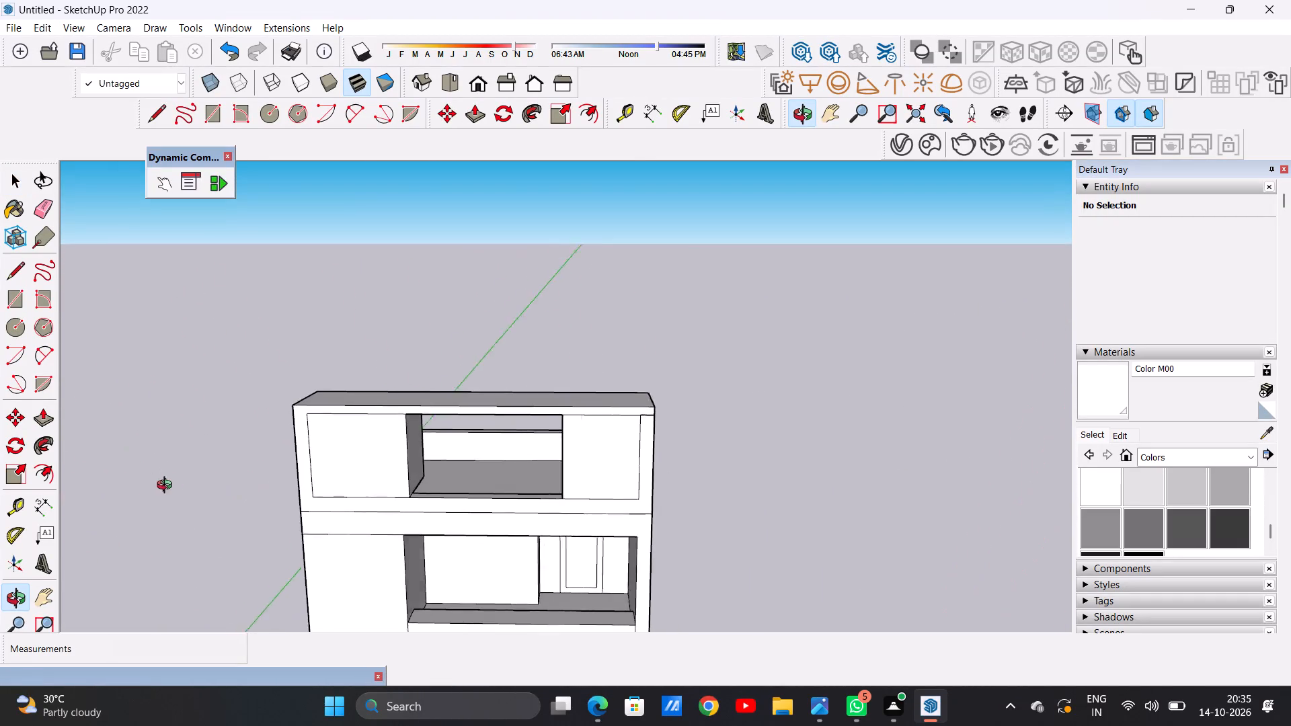
pyautogui.moveTo(167, 487); pyautogui.dragTo(129, 491, button='middle')
pyautogui.scroll(5, 403, 467)
pyautogui.moveTo(418, 471); pyautogui.dragTo(397, 415, button='middle')
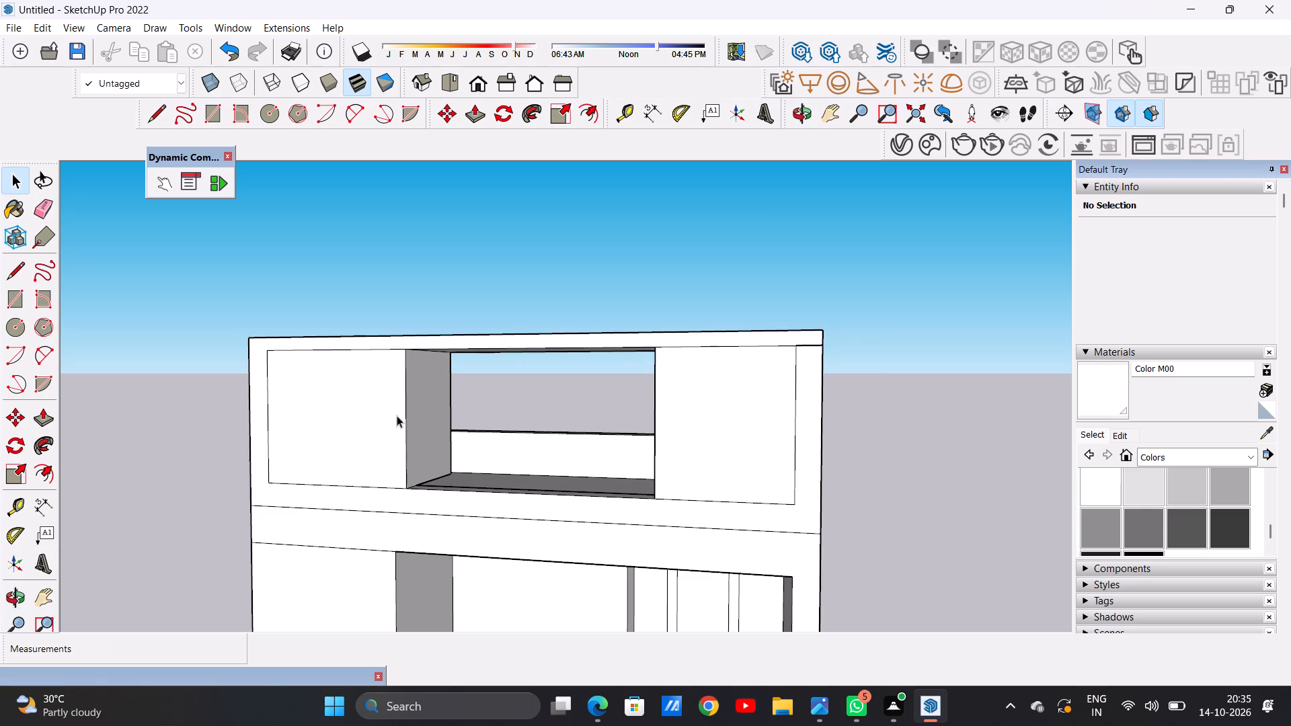
pyautogui.scroll(2, 397, 415)
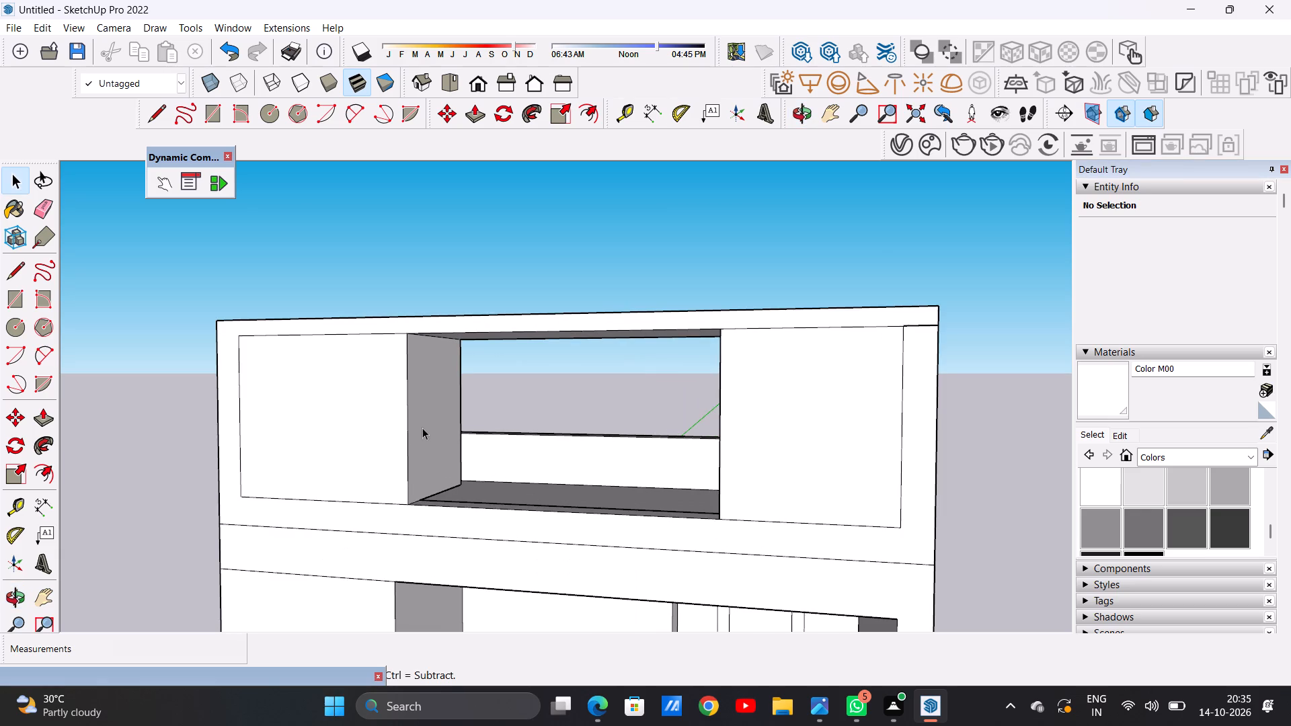
pyautogui.scroll(-6, 436, 432)
pyautogui.moveTo(475, 436); pyautogui.dragTo(474, 489, button='middle')
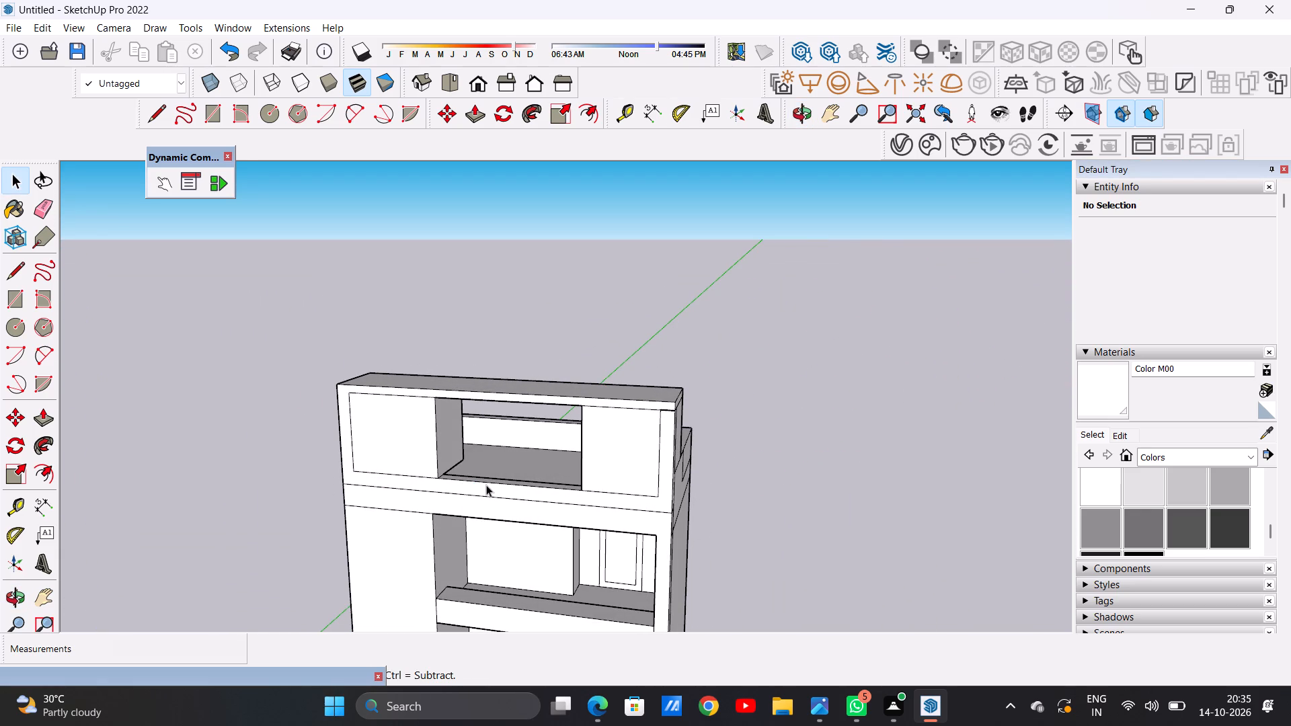
pyautogui.scroll(-5, 502, 464)
pyautogui.moveTo(494, 463); pyautogui.dragTo(576, 346, button='middle')
pyautogui.scroll(7, 510, 421)
pyautogui.moveTo(515, 454); pyautogui.dragTo(496, 517, button='middle')
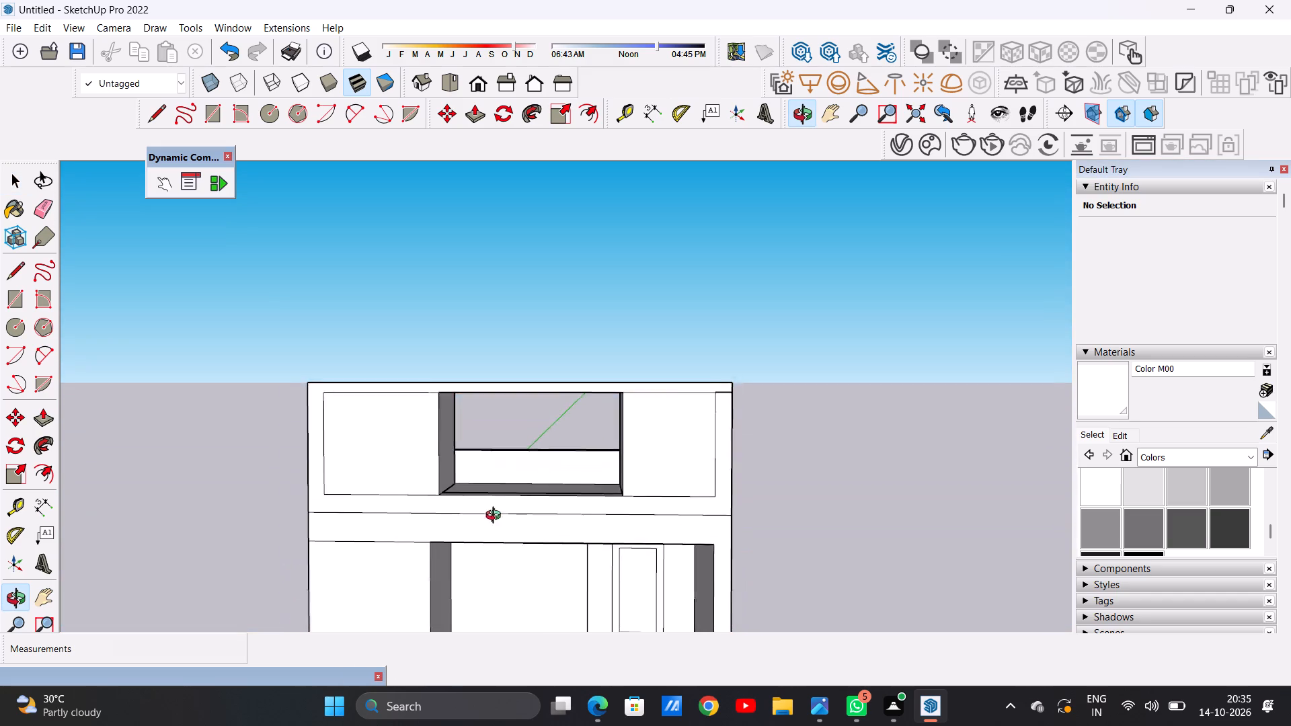
pyautogui.moveTo(496, 517); pyautogui.dragTo(496, 518, button='middle')
pyautogui.scroll(-4, 494, 467)
pyautogui.moveTo(621, 445); pyautogui.dragTo(331, 499, button='middle')
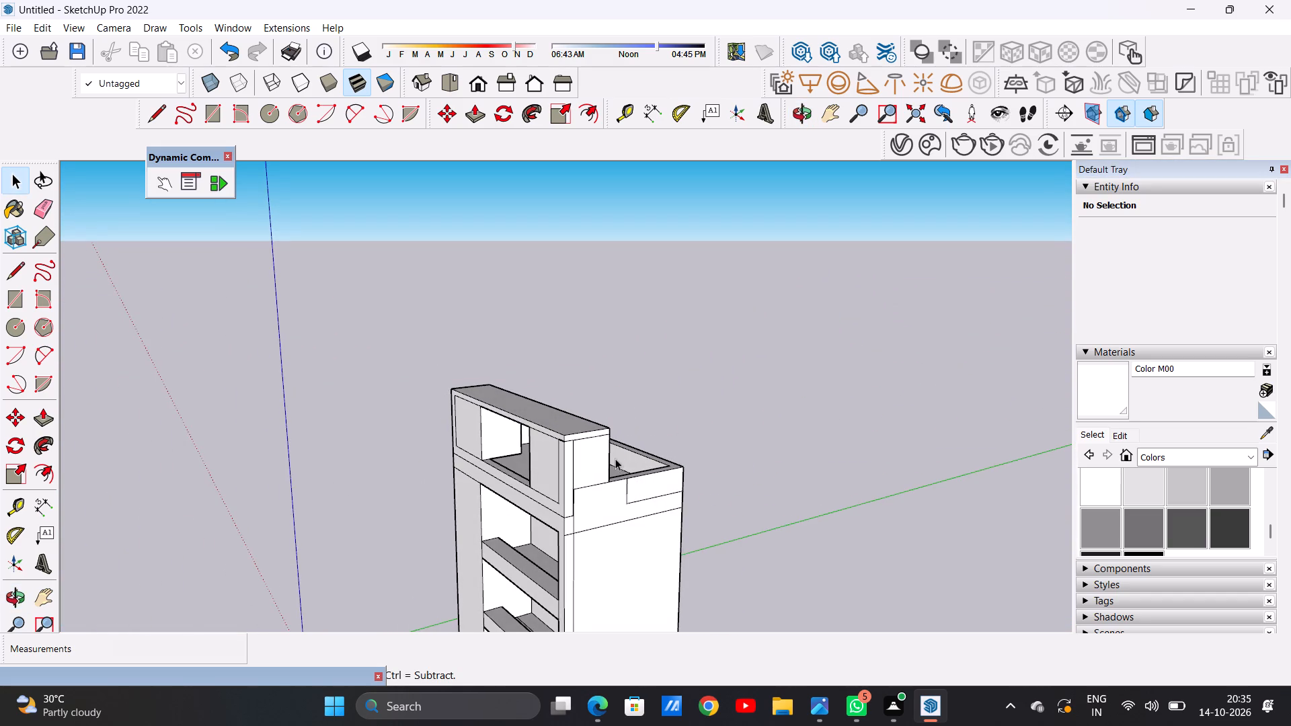
pyautogui.moveTo(615, 458); pyautogui.dragTo(631, 462, button='middle')
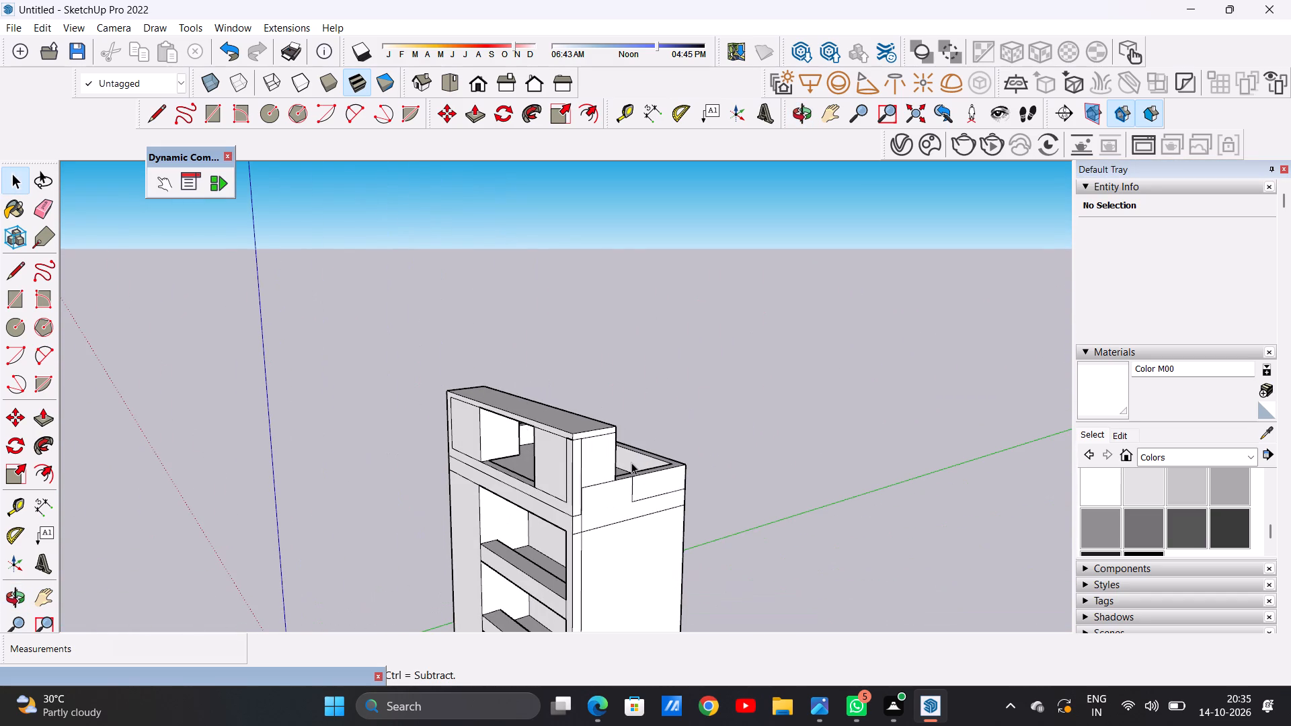
# Examine the rear of the rooftop wall blocks, their lower portions and the frame's outer end face.
pyautogui.moveTo(672, 454); pyautogui.dragTo(335, 435, button='middle')
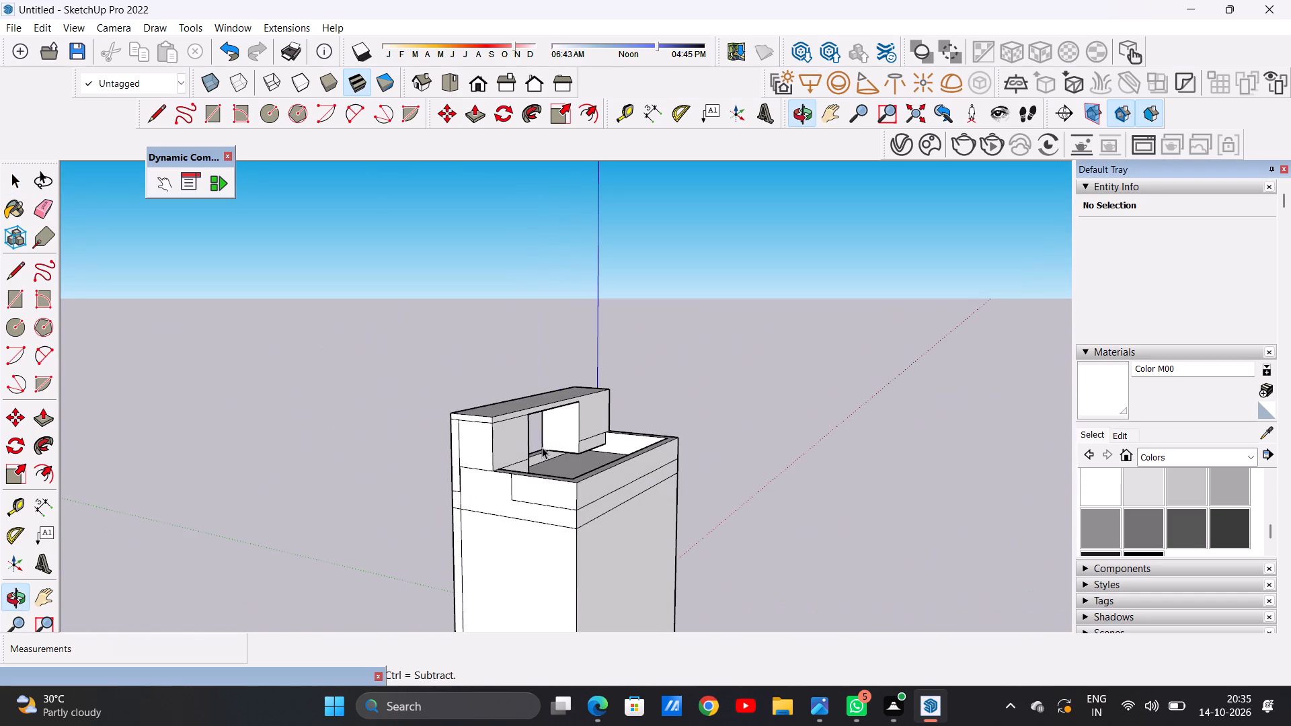
pyautogui.moveTo(539, 458); pyautogui.dragTo(486, 510, button='middle')
pyautogui.scroll(13, 557, 467)
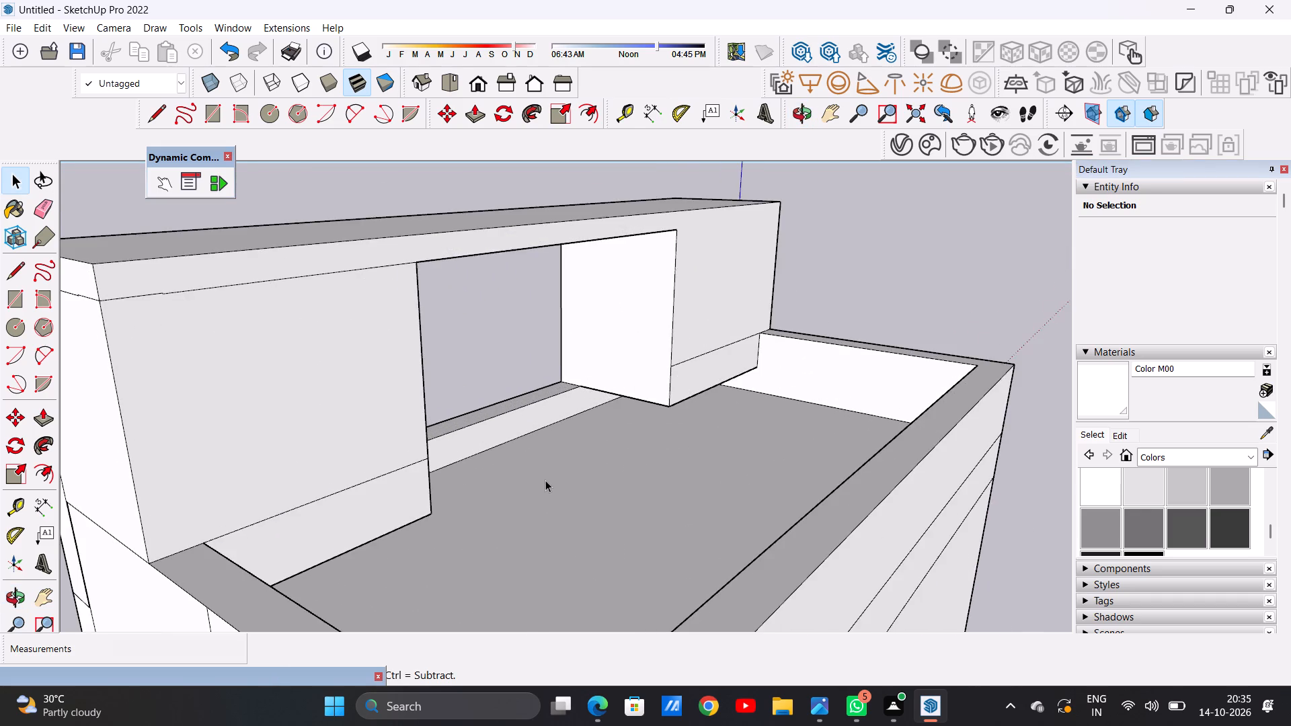
pyautogui.moveTo(545, 480); pyautogui.dragTo(352, 524, button='middle')
pyautogui.scroll(-8, 624, 495)
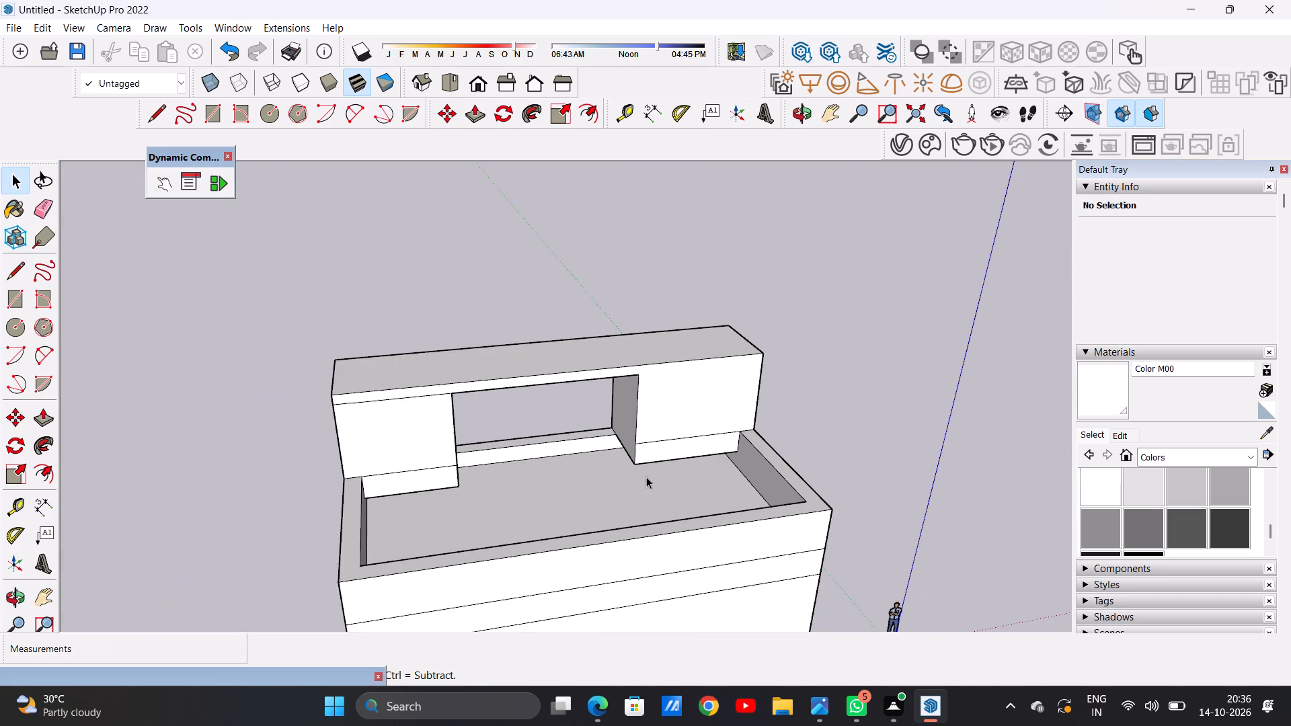
pyautogui.moveTo(640, 438); pyautogui.dragTo(466, 368, button='middle')
pyautogui.scroll(6, 689, 454)
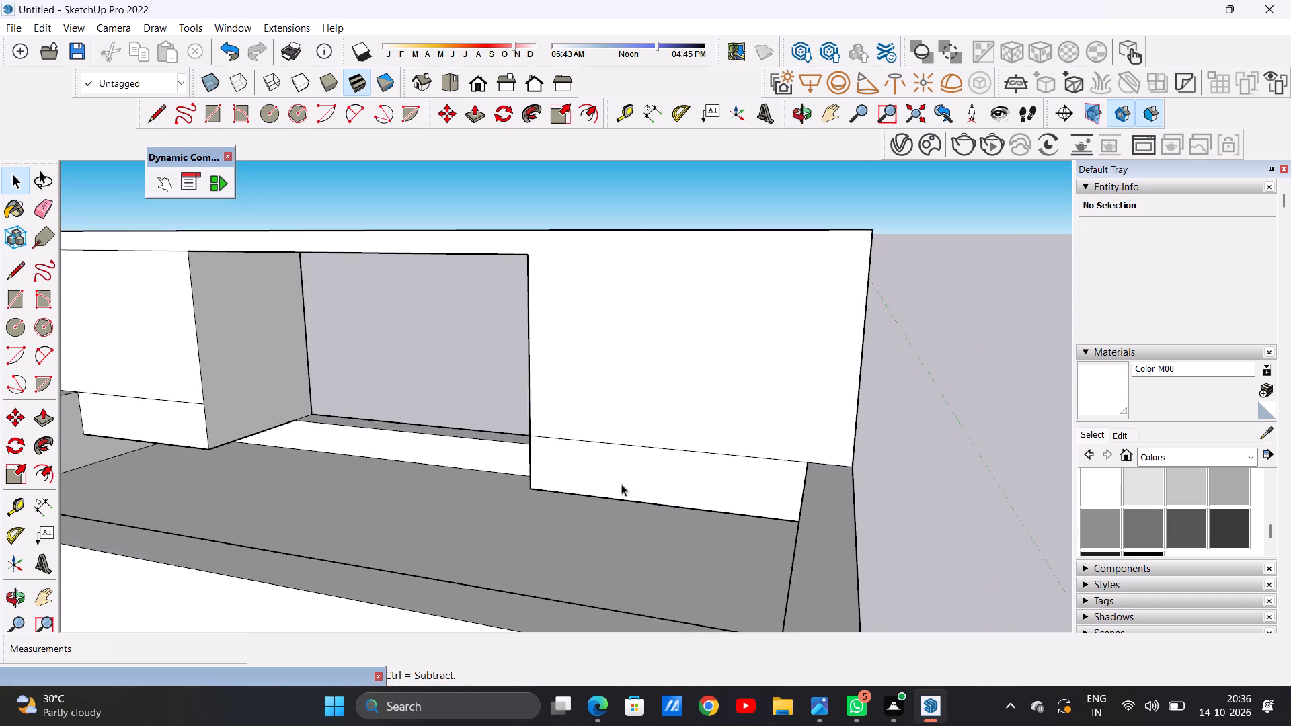
pyautogui.scroll(7, 621, 484)
pyautogui.moveTo(465, 486); pyautogui.dragTo(740, 525, button='middle')
pyautogui.scroll(-5, 685, 526)
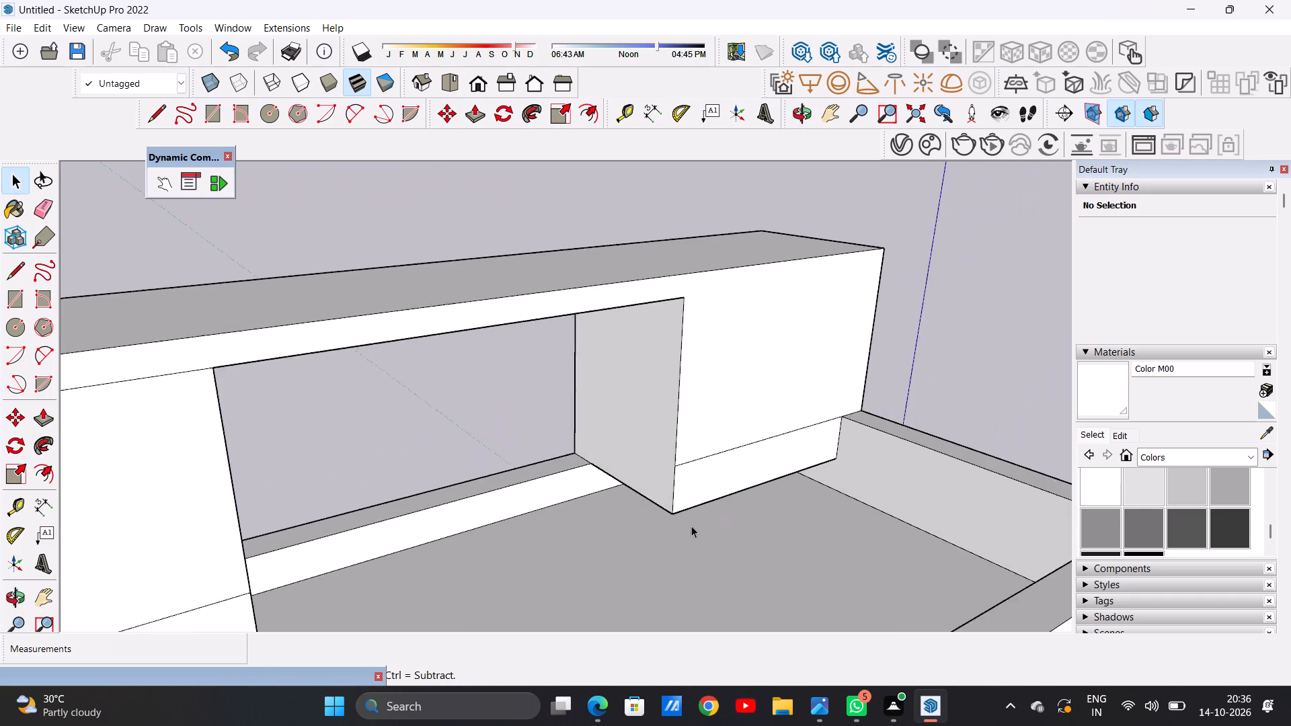
pyautogui.scroll(-5, 691, 526)
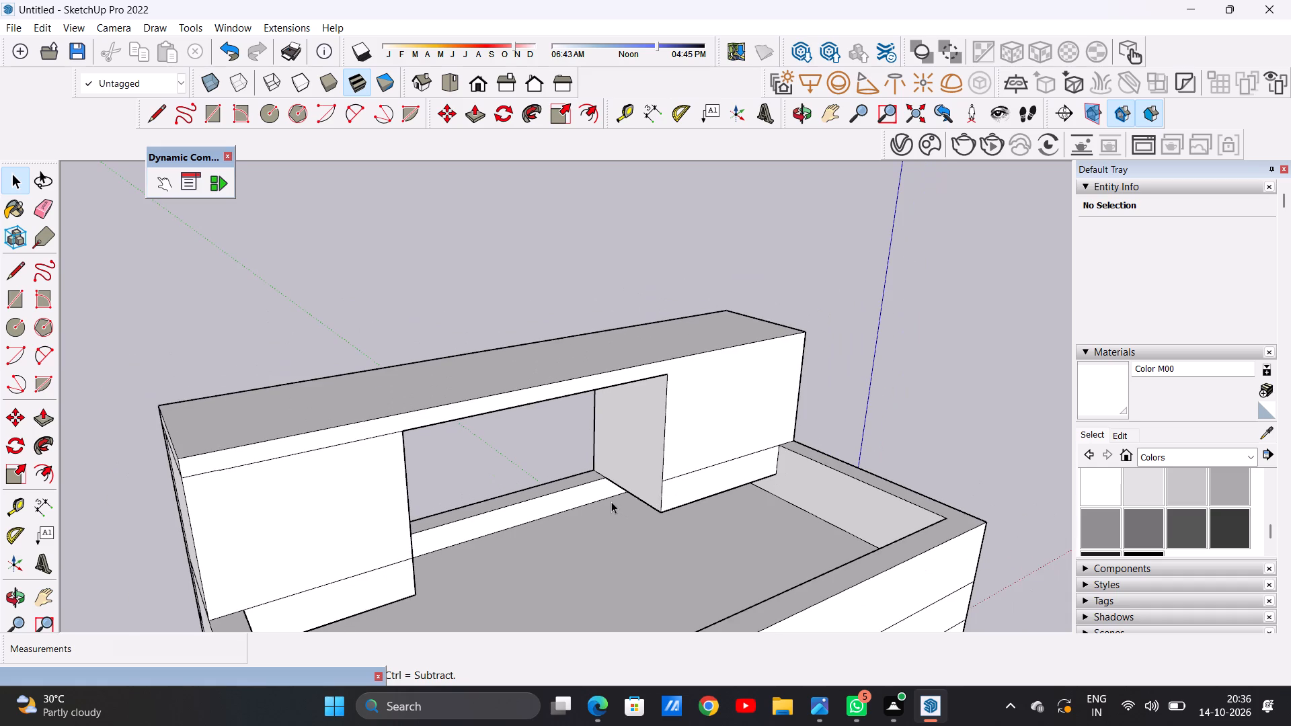
pyautogui.scroll(-4, 601, 489)
pyautogui.scroll(6, 588, 515)
pyautogui.moveTo(588, 523); pyautogui.dragTo(374, 485, button='middle')
pyautogui.moveTo(653, 483); pyautogui.dragTo(320, 496, button='middle')
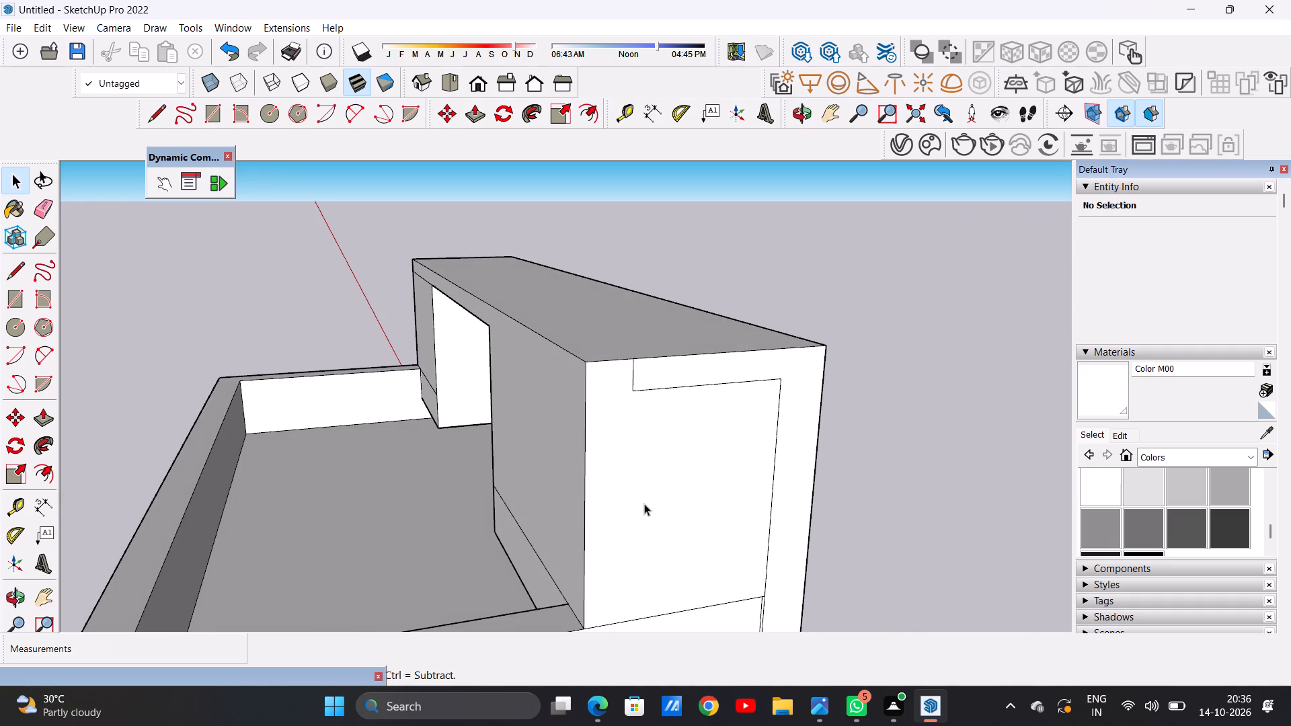
# Undo the Push/Pull edits that built both rooftop wall blocks, back to the frame with one full-width opening.
pyautogui.moveTo(535, 503); pyautogui.dragTo(286, 493, button='middle')
pyautogui.moveTo(610, 498); pyautogui.dragTo(375, 494, button='middle')
pyautogui.scroll(-5, 610, 482)
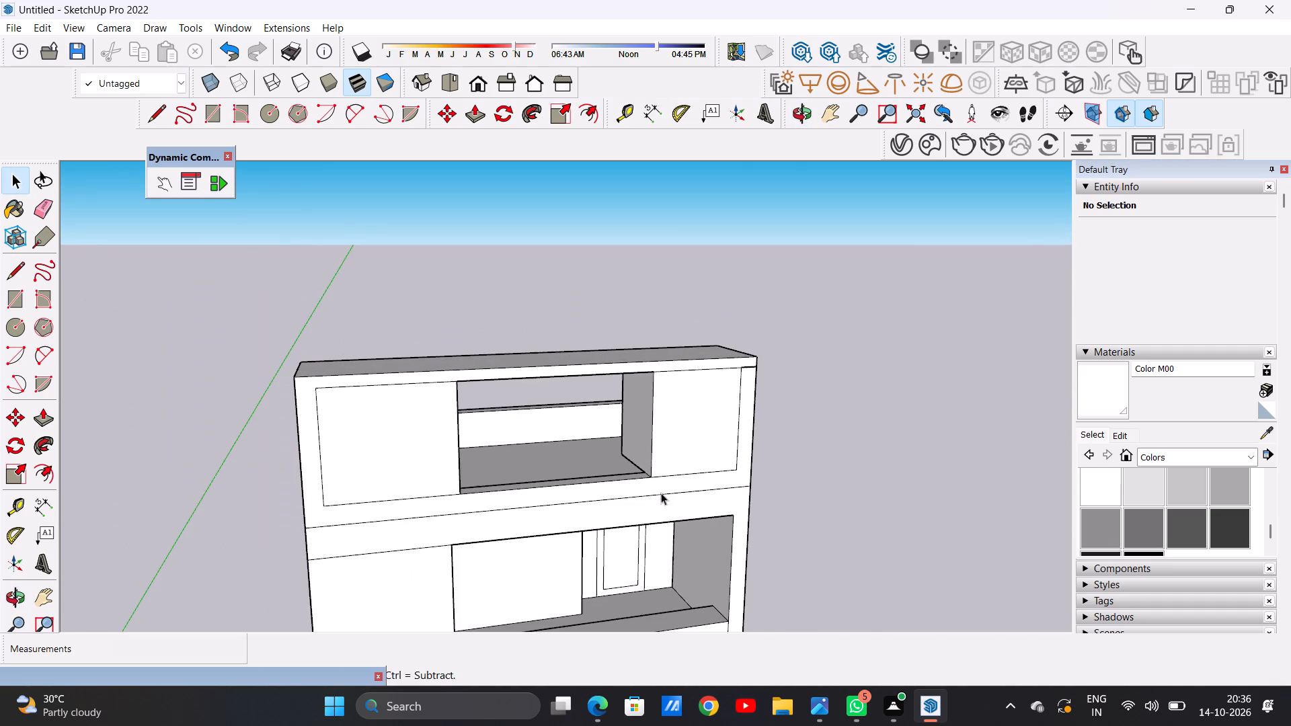
pyautogui.moveTo(662, 498); pyautogui.dragTo(577, 460, button='middle')
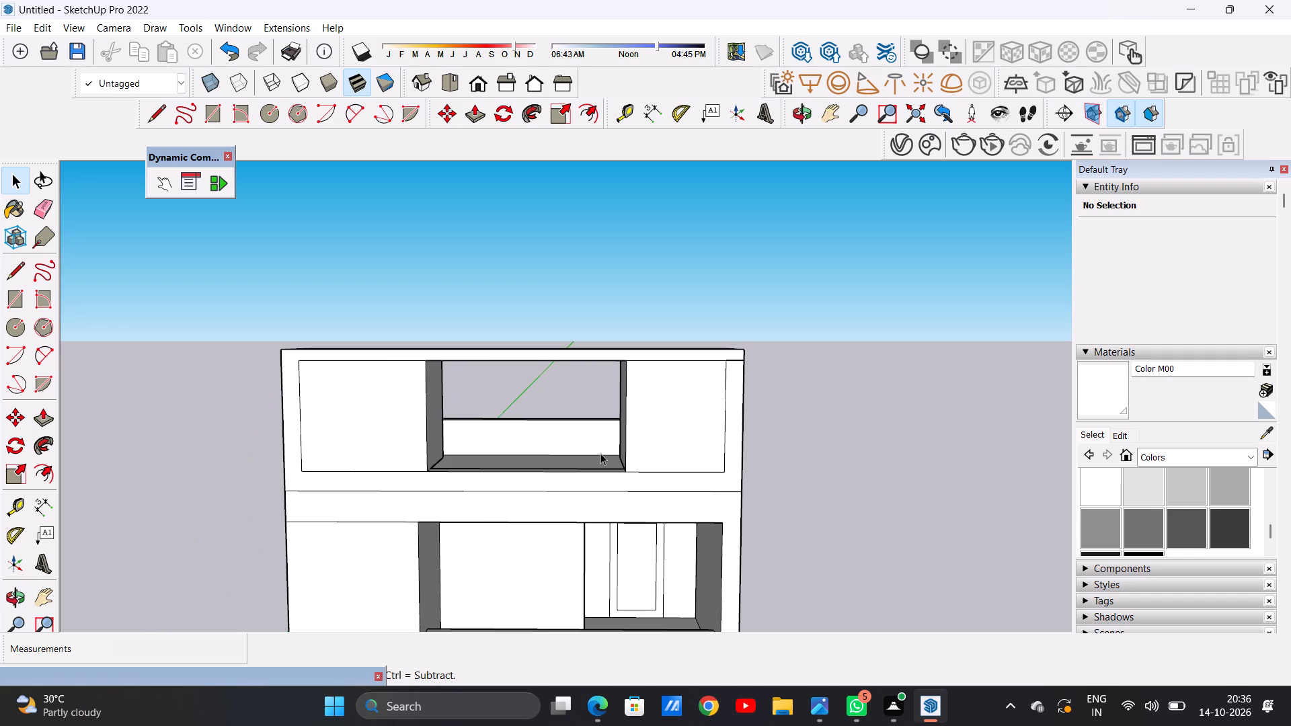
pyautogui.hotkey('ctrl', 'z')
pyautogui.hotkey('ctrl', 'z')
pyautogui.hotkey('ctrl', 'z')
pyautogui.hotkey('ctrl', 'z')
pyautogui.hotkey('ctrl', 'z')
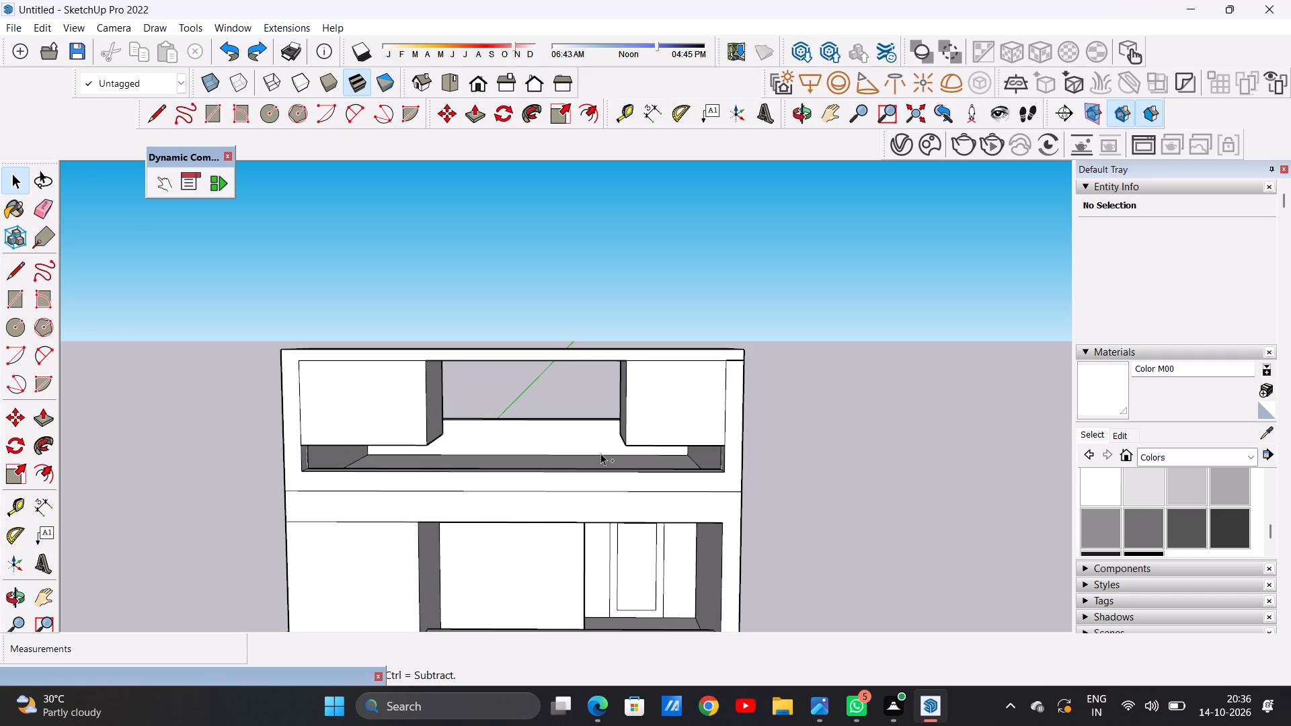
pyautogui.hotkey('ctrl', 'z')
pyautogui.hotkey('ctrl', 'z')
pyautogui.hotkey('ctrl', 'z')
pyautogui.hotkey('ctrl', 'z')
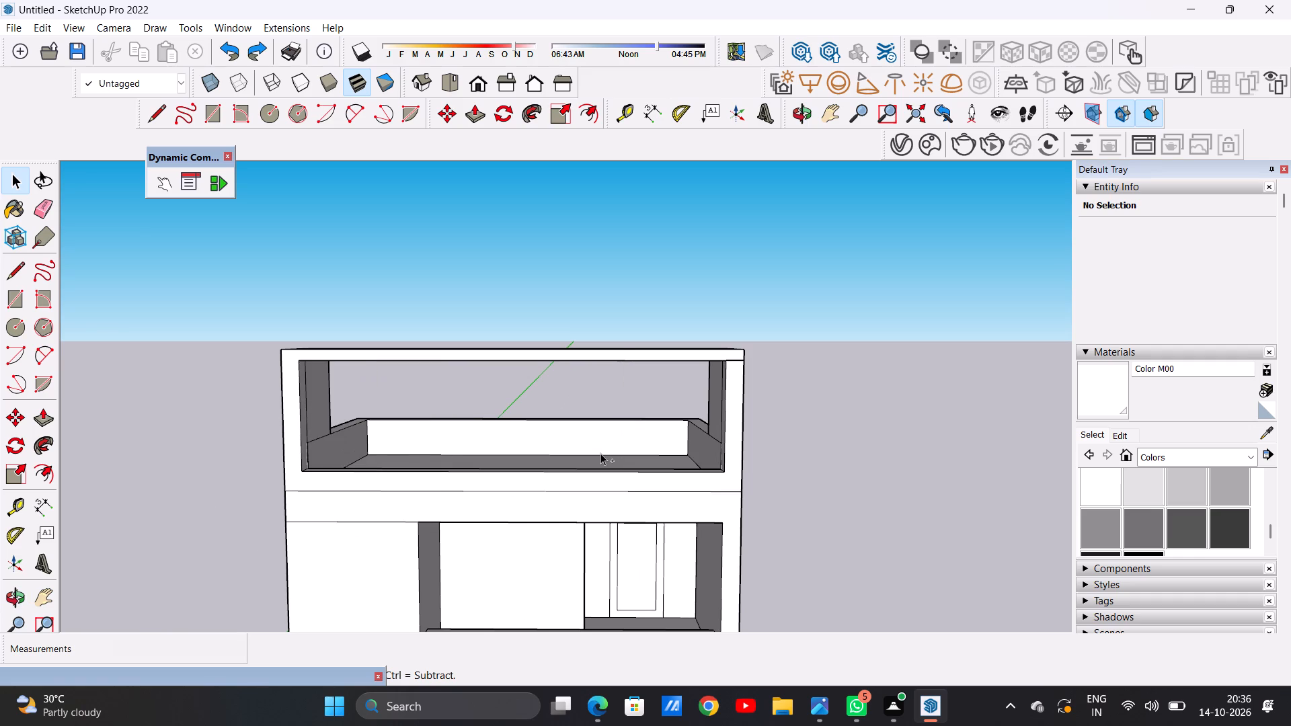
# Push/Pull the rooftop frame's inner end face above the solid facade strip inward, across the opening.
pyautogui.scroll(-5, 600, 453)
pyautogui.moveTo(650, 438); pyautogui.dragTo(412, 495, button='middle')
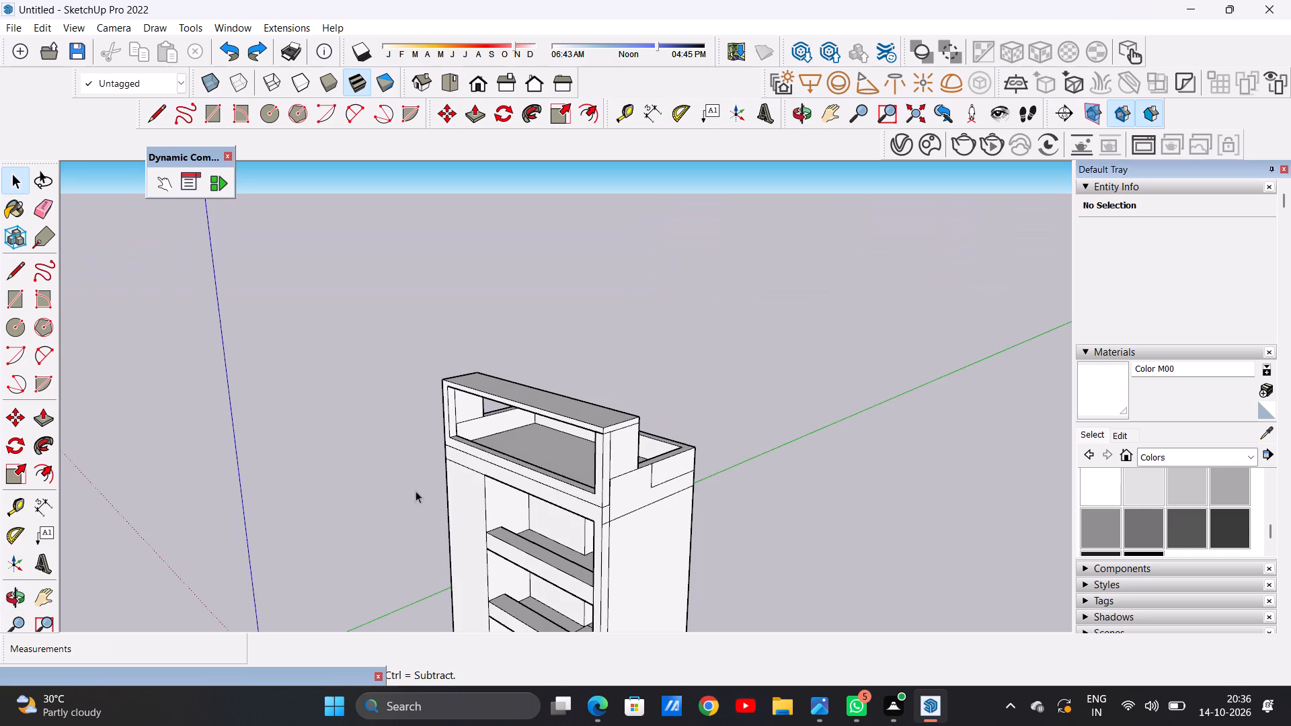
pyautogui.scroll(11, 451, 446)
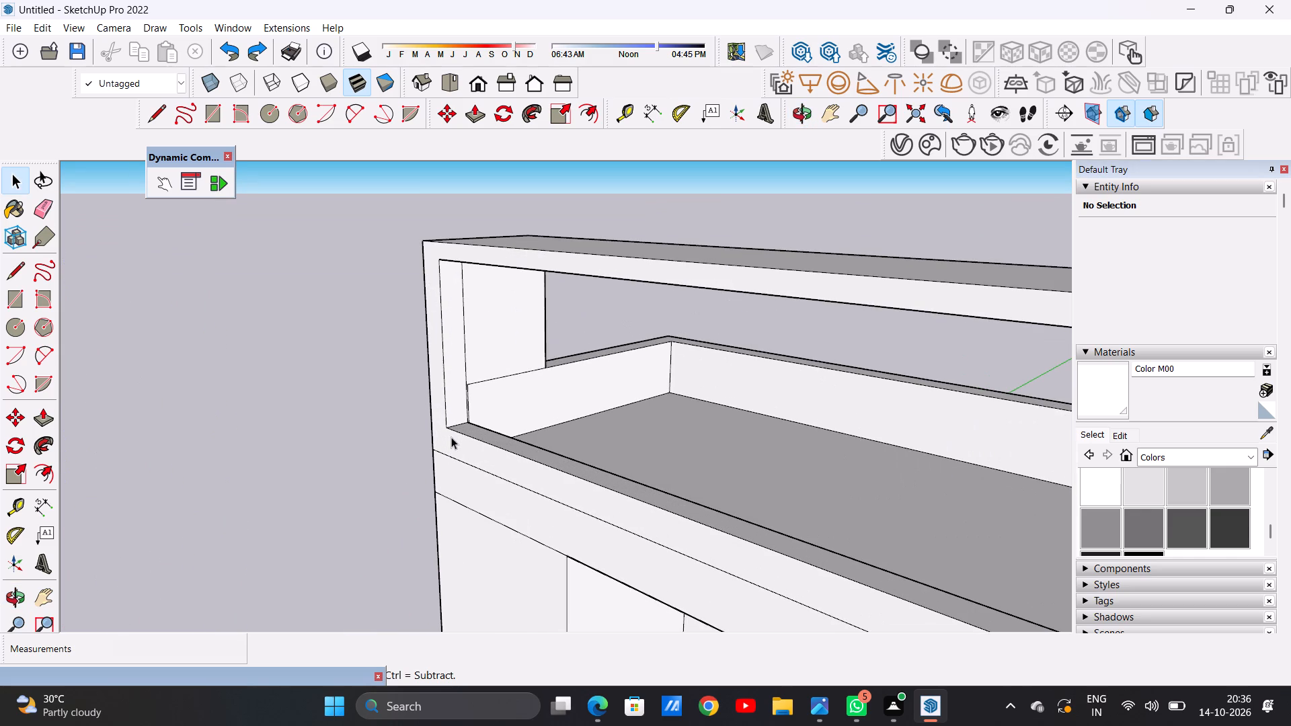
pyautogui.press('o')
pyautogui.press('space')
pyautogui.write('P')
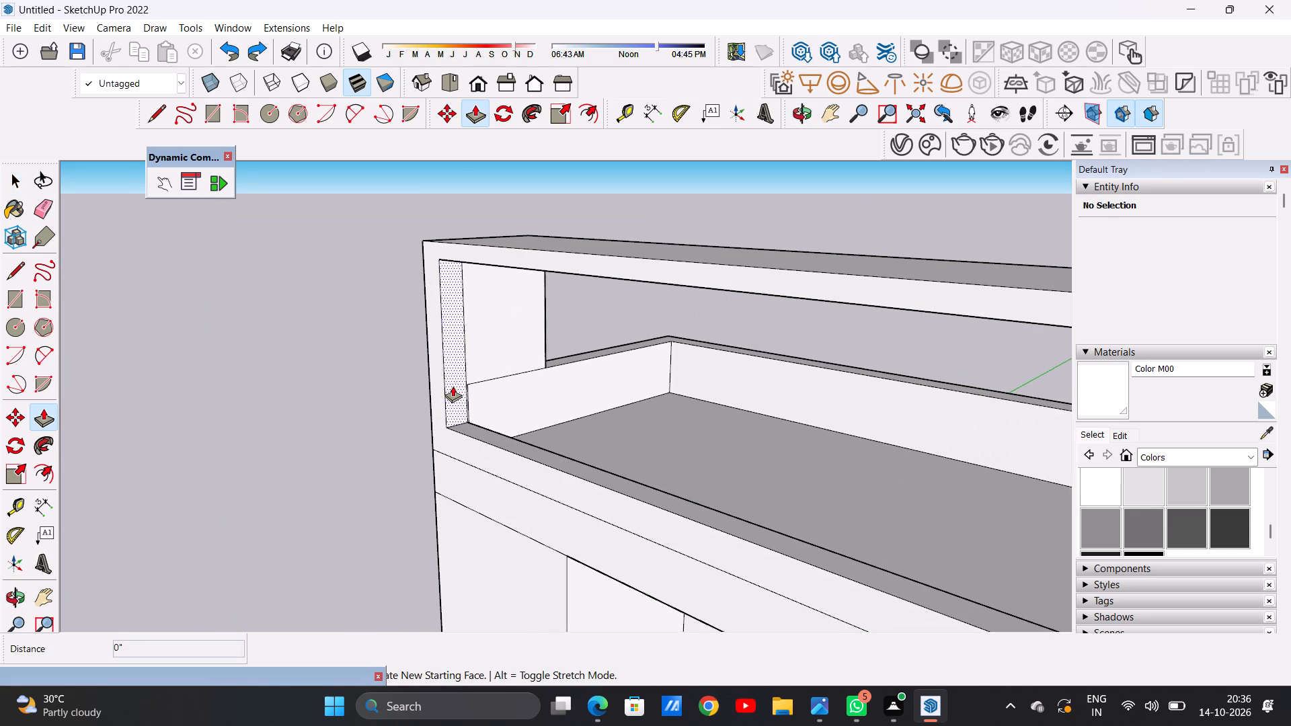
pyautogui.click(453, 385)
pyautogui.scroll(-3, 512, 389)
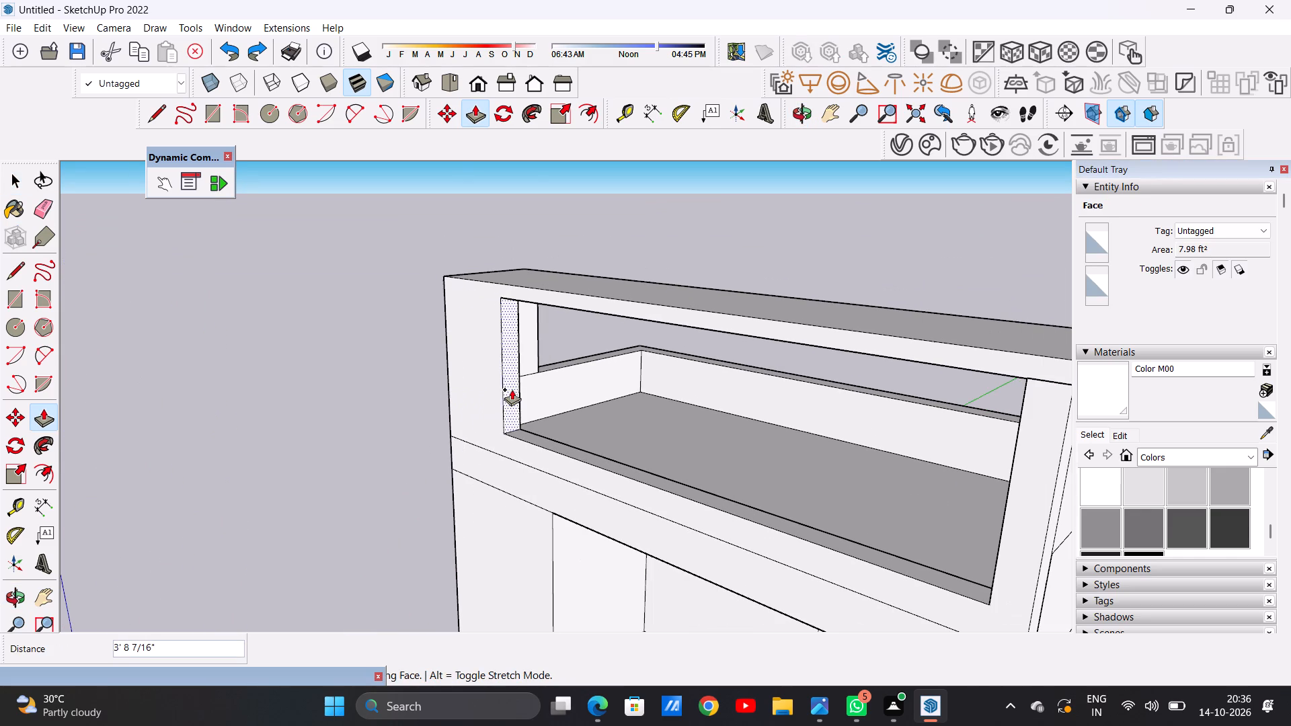
pyautogui.moveTo(584, 398); pyautogui.dragTo(767, 411, button='middle')
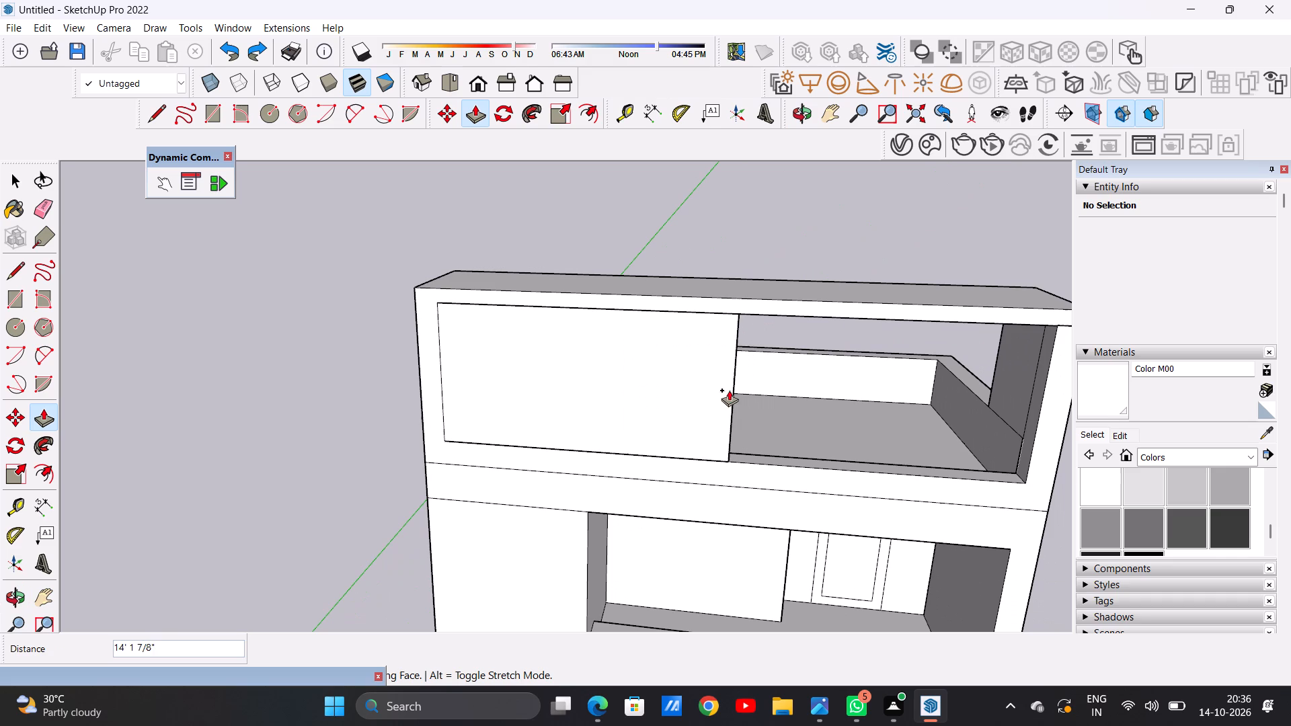
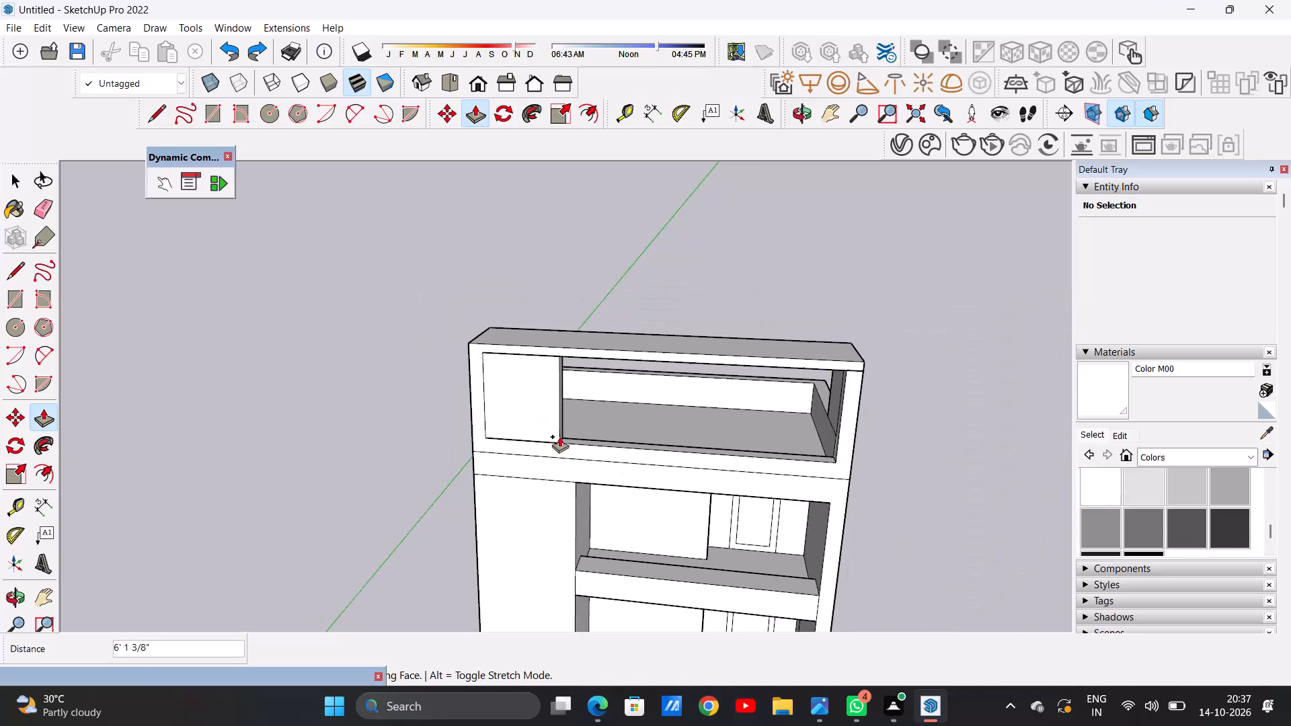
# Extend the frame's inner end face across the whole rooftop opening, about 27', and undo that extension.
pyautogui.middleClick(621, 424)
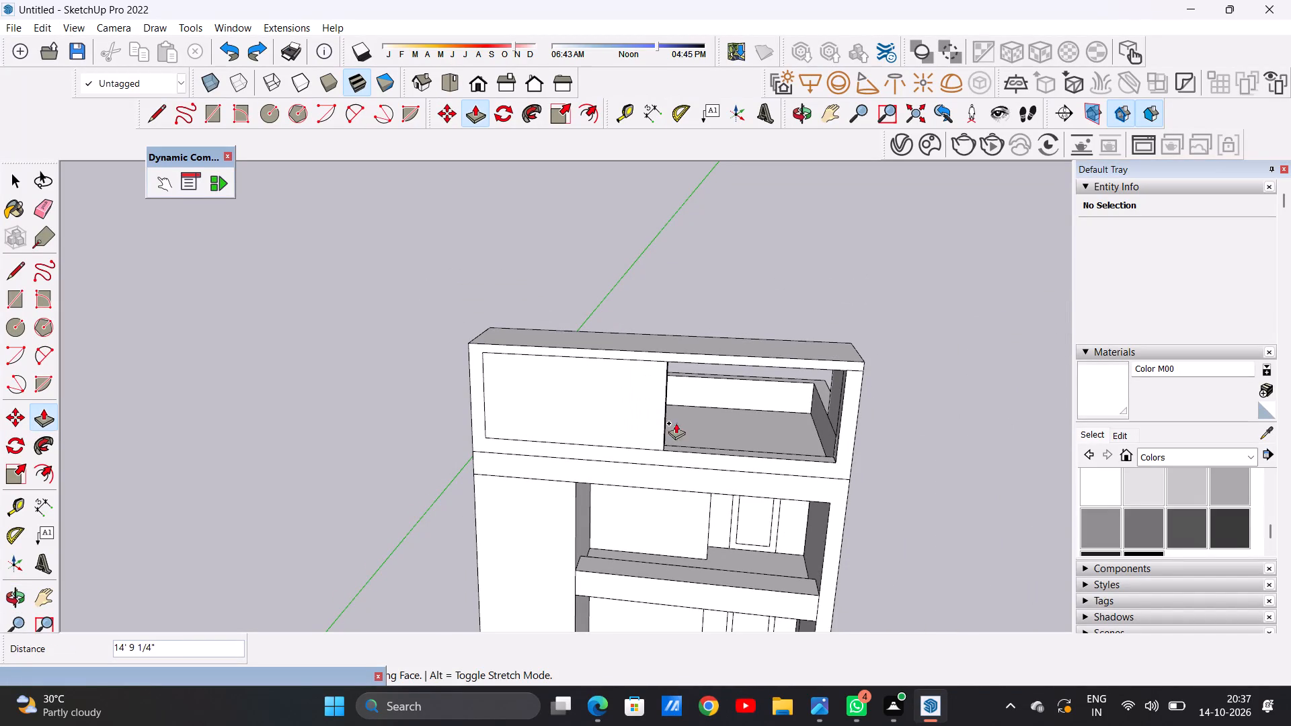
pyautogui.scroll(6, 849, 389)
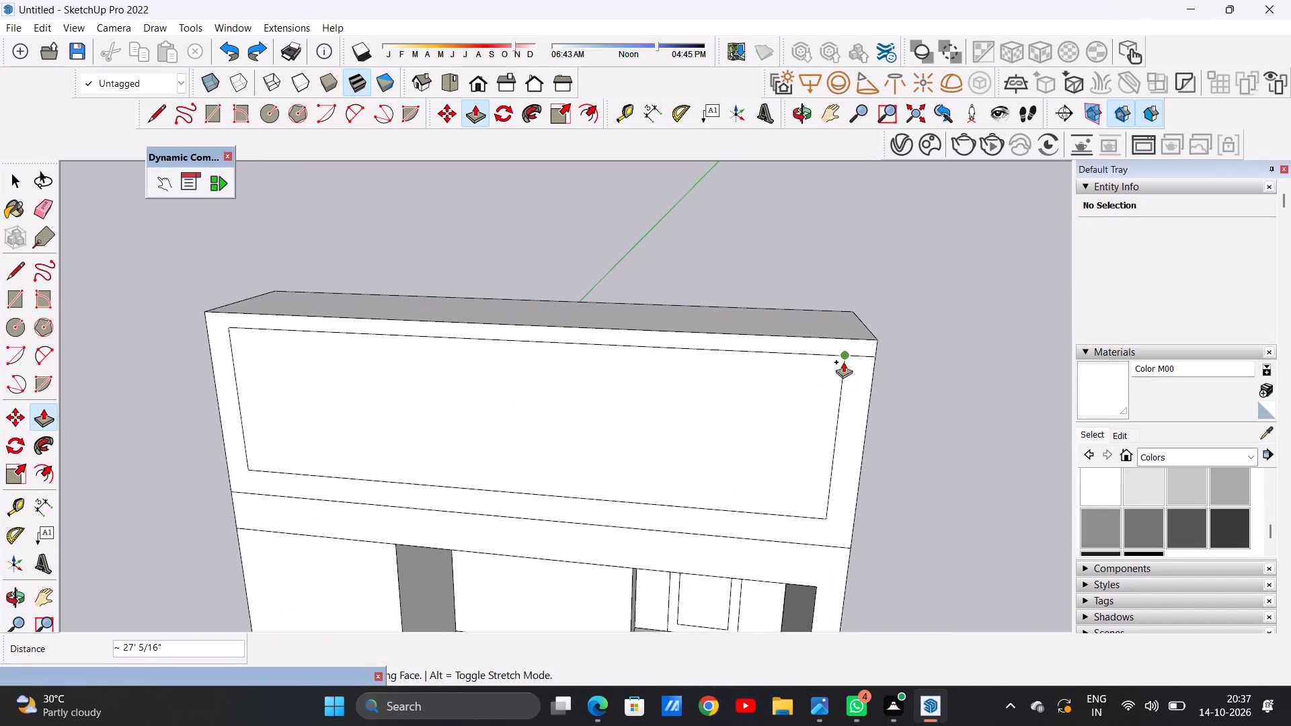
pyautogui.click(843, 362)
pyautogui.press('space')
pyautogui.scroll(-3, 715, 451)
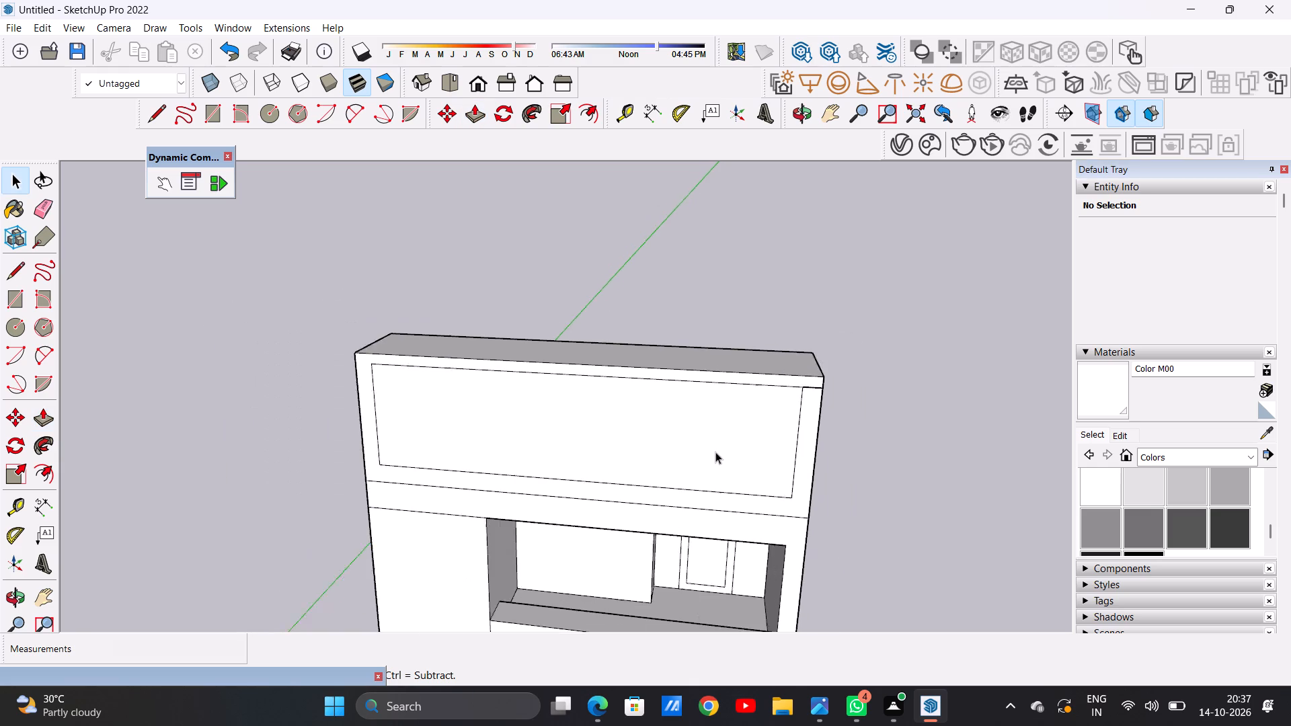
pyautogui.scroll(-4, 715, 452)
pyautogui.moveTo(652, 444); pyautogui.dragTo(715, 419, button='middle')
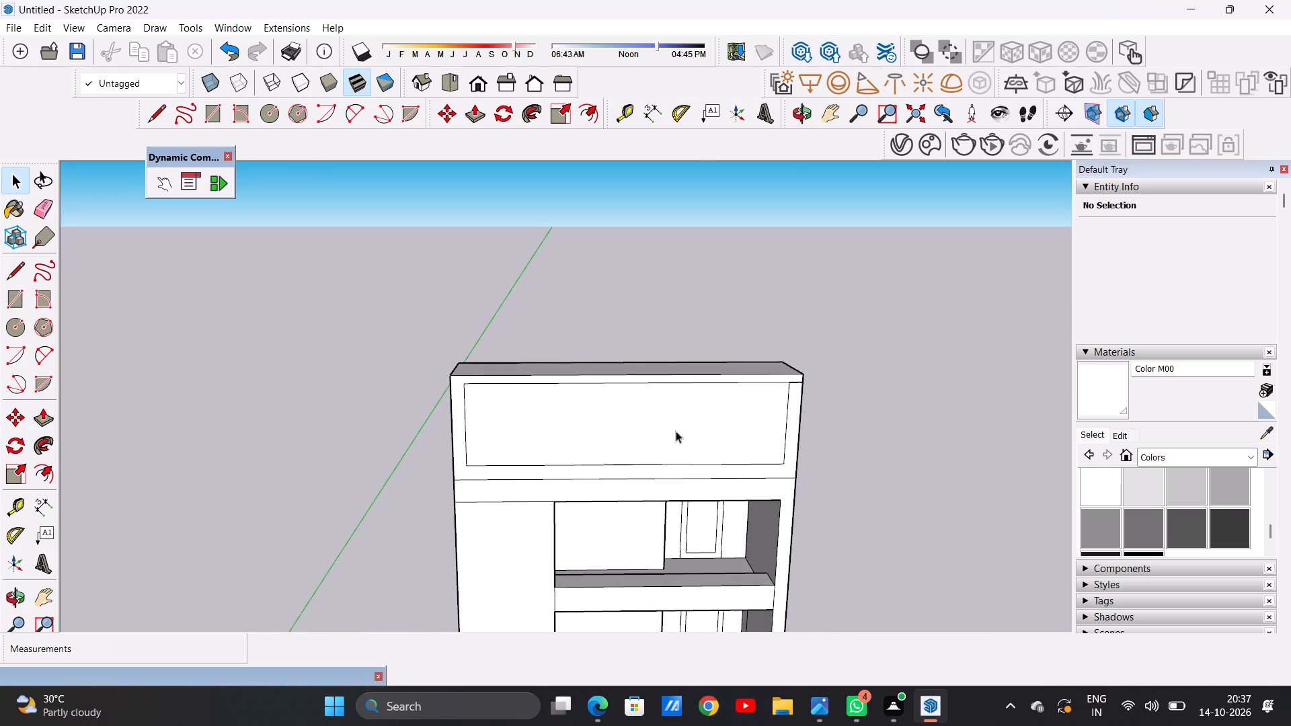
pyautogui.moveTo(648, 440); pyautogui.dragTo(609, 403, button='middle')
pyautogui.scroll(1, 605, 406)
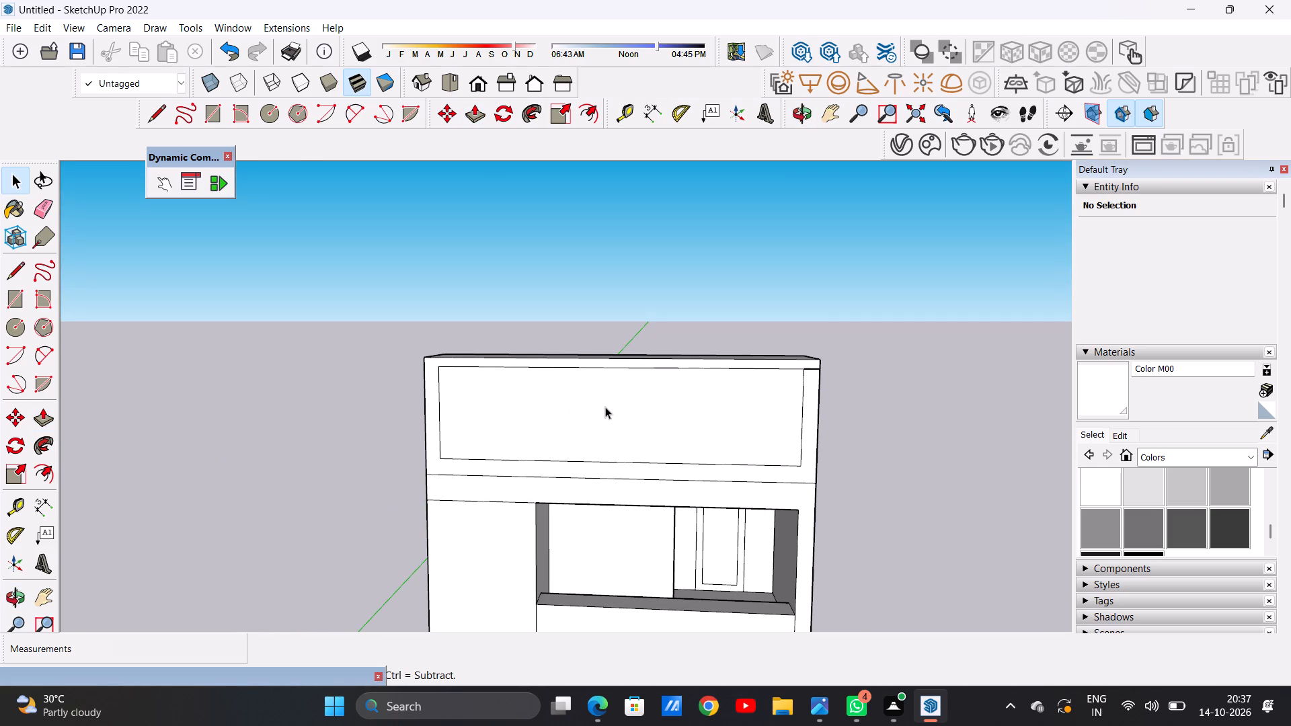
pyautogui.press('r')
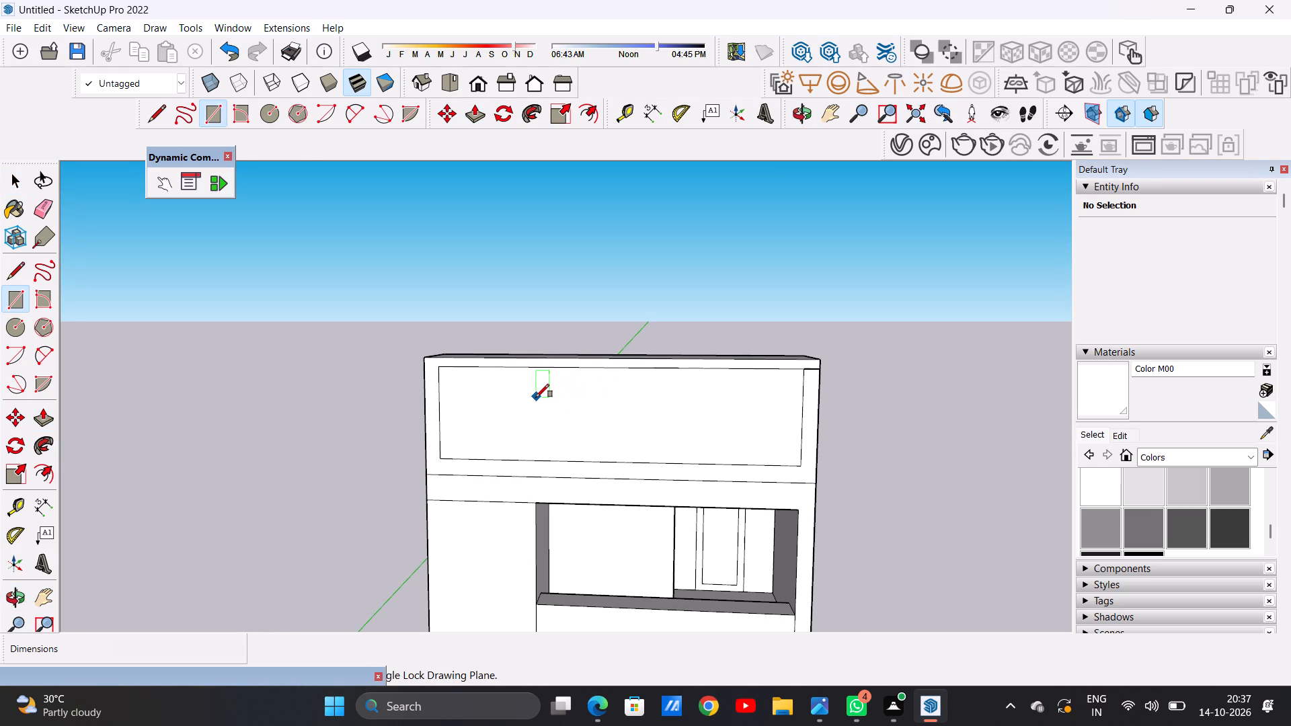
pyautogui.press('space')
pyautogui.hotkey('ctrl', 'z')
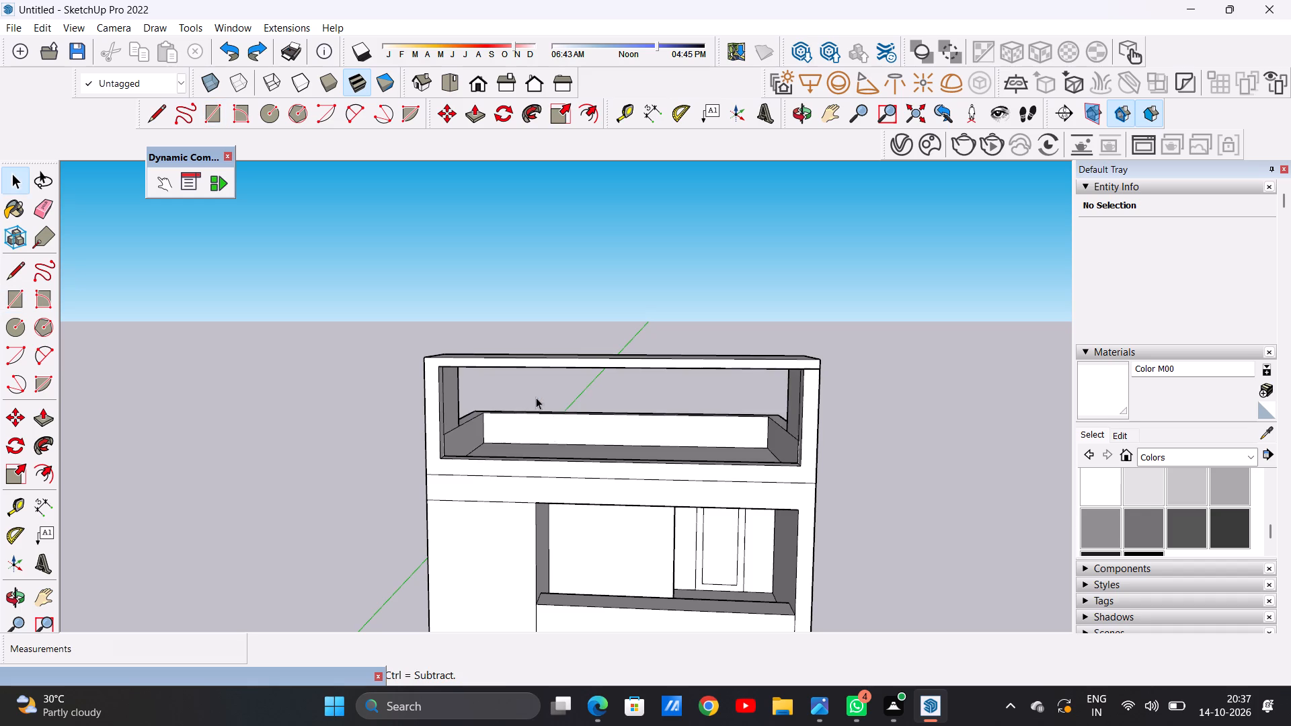
# Push/Pull the frame's inner end face above the solid facade strip about 9' 2" into the opening.
pyautogui.moveTo(564, 436); pyautogui.dragTo(579, 510, button='middle')
pyautogui.press('p')
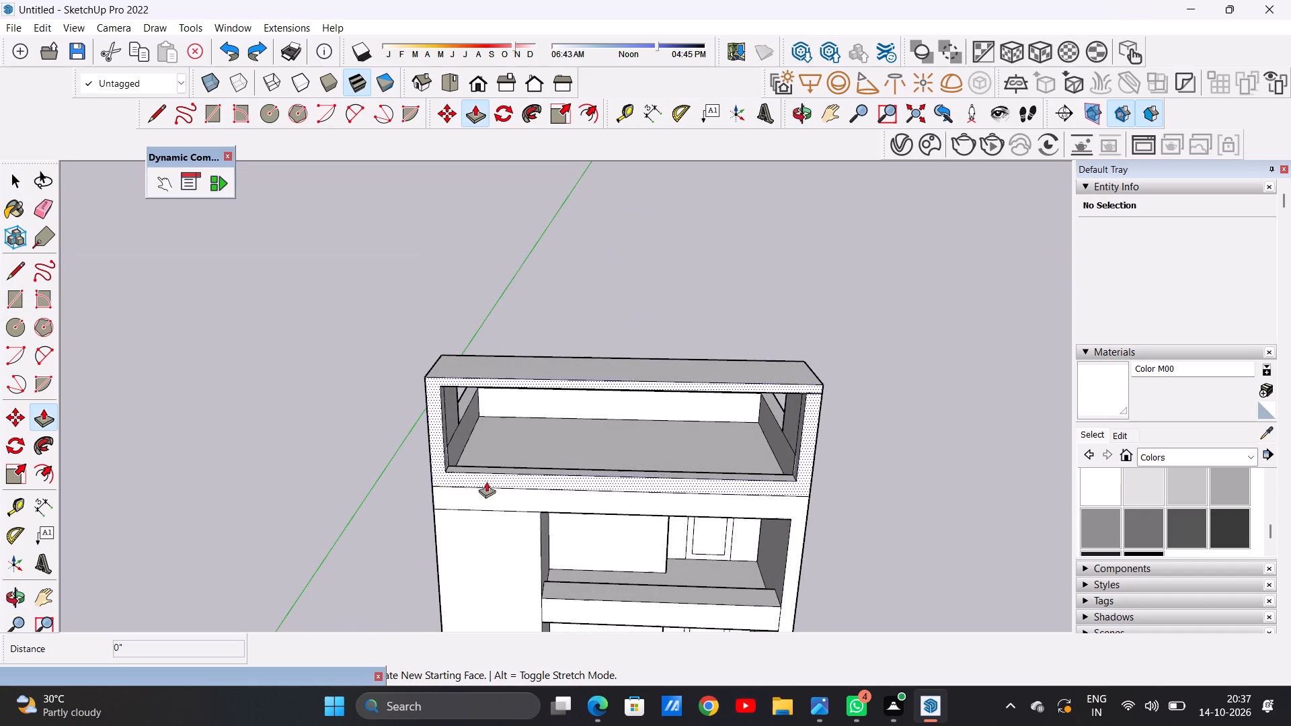
pyautogui.scroll(16, 463, 445)
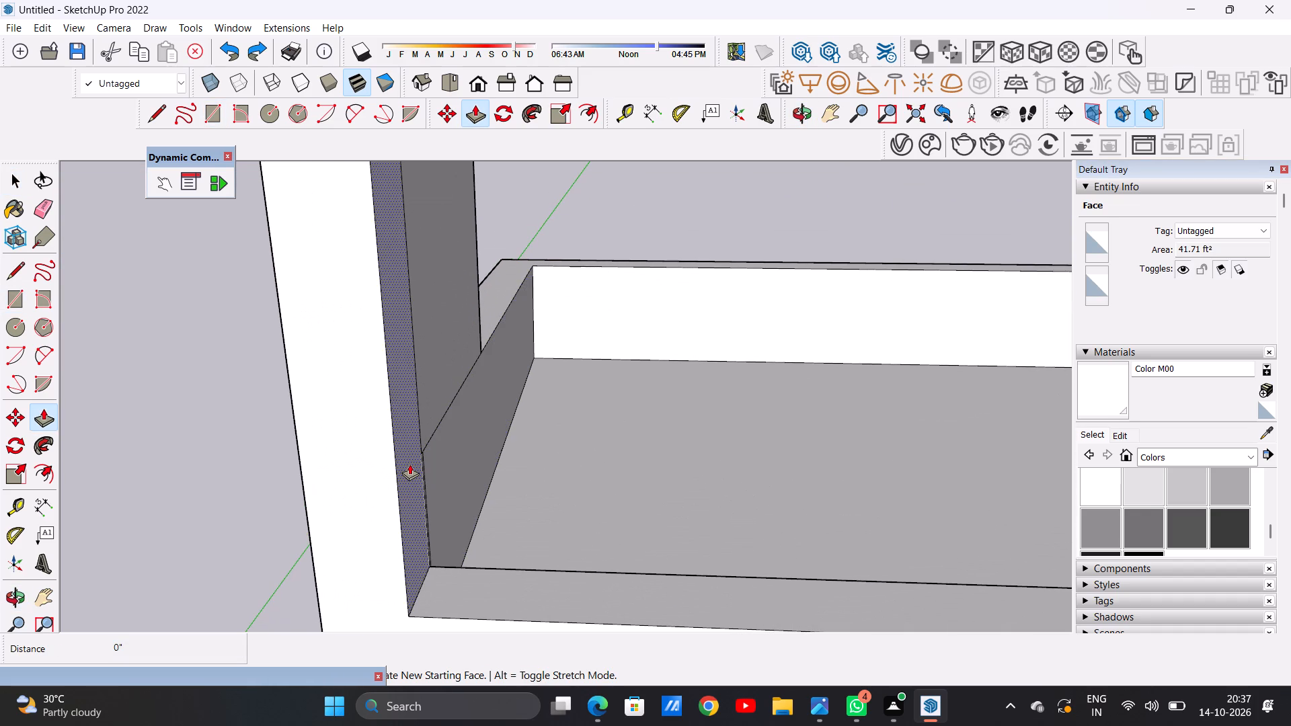
pyautogui.click(409, 464)
pyautogui.scroll(-14, 525, 471)
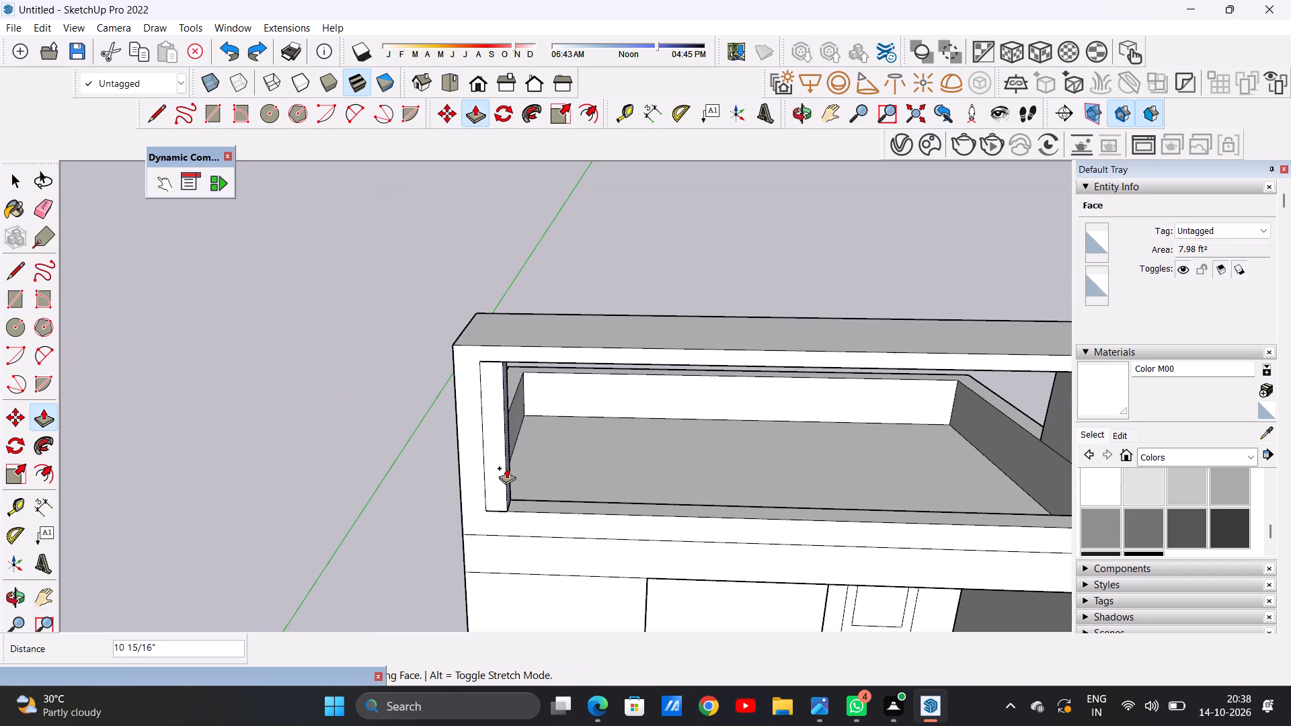
pyautogui.moveTo(633, 477); pyautogui.dragTo(611, 449, button='middle')
pyautogui.scroll(-12, 602, 448)
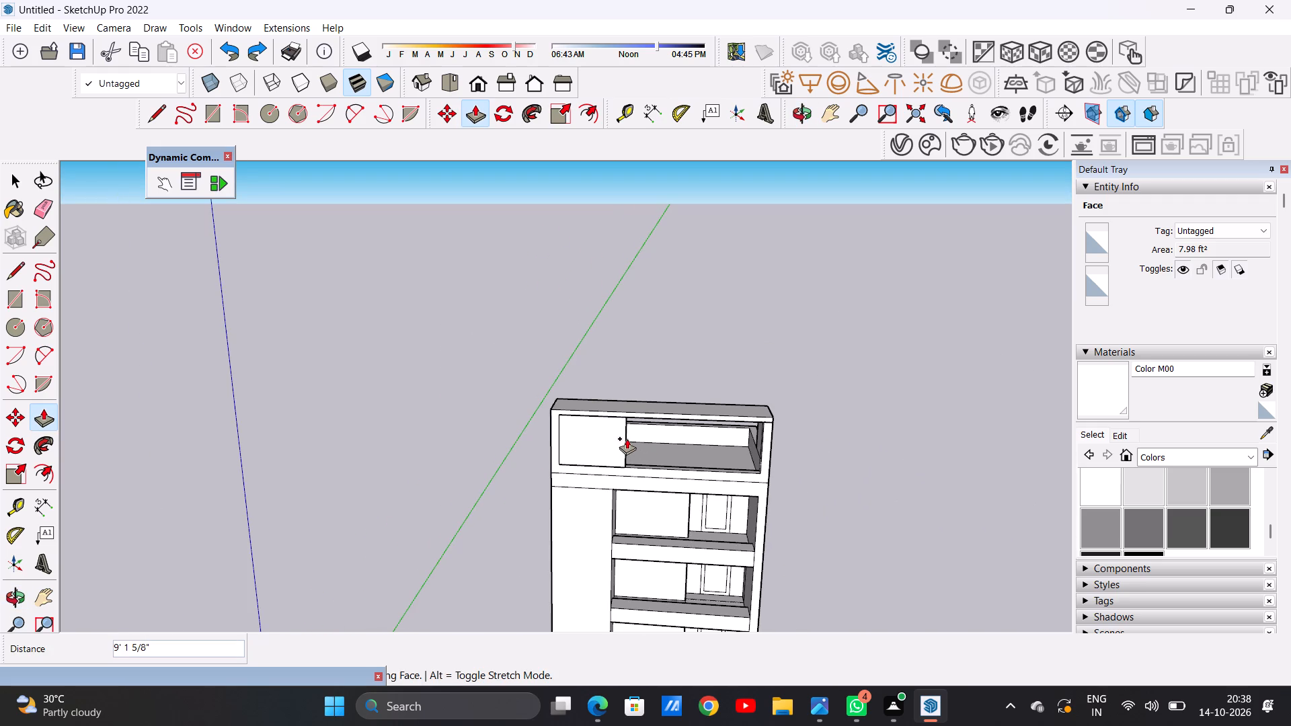
pyautogui.click(627, 438)
# Push/Pull the opposite inner end face of the rooftop frame about 8' inward, leaving a central opening.
pyautogui.moveTo(685, 450); pyautogui.dragTo(791, 466, button='middle')
pyautogui.scroll(8, 760, 430)
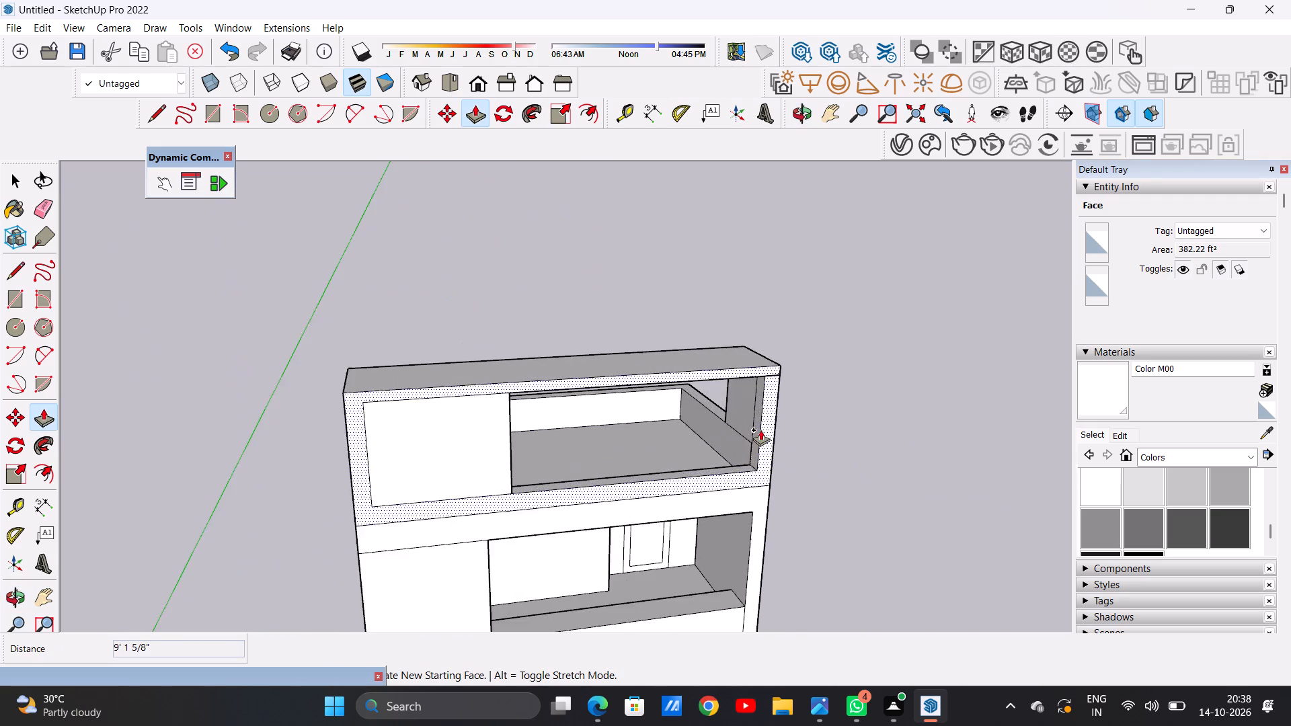
pyautogui.scroll(7, 760, 430)
pyautogui.click(749, 437)
pyautogui.scroll(-12, 662, 463)
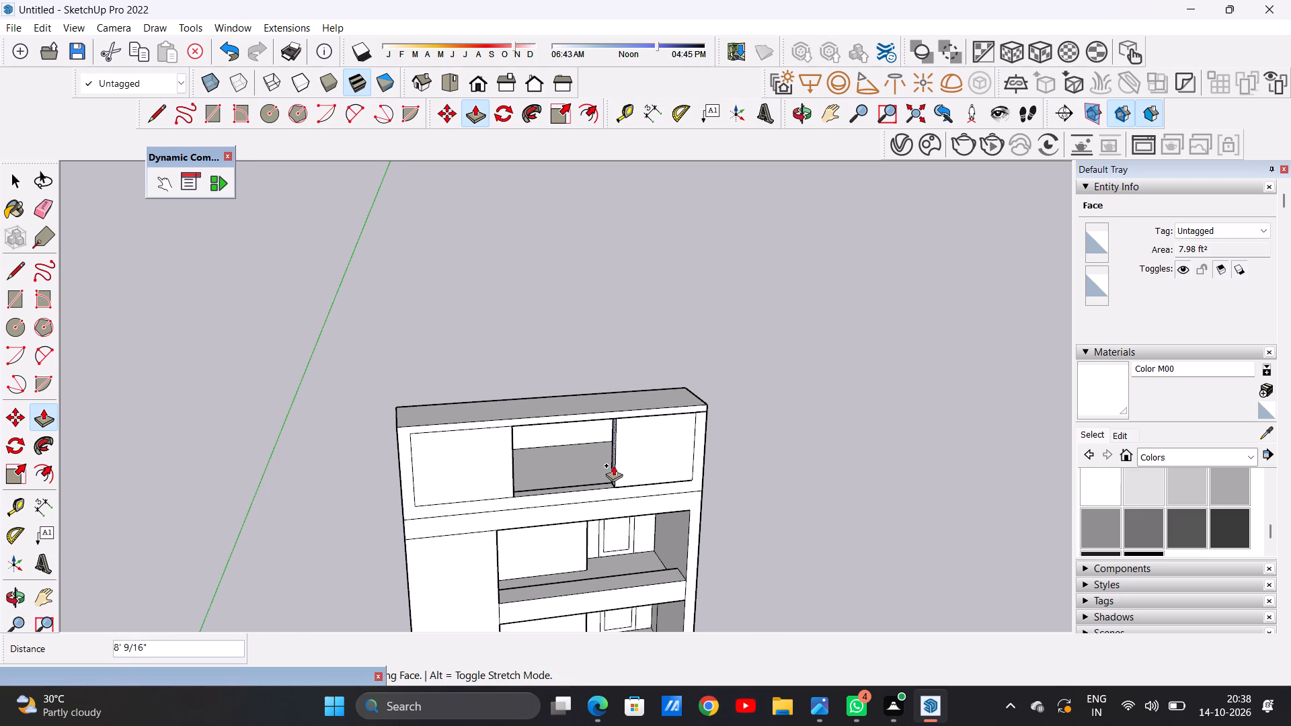
pyautogui.click(609, 465)
pyautogui.press('space')
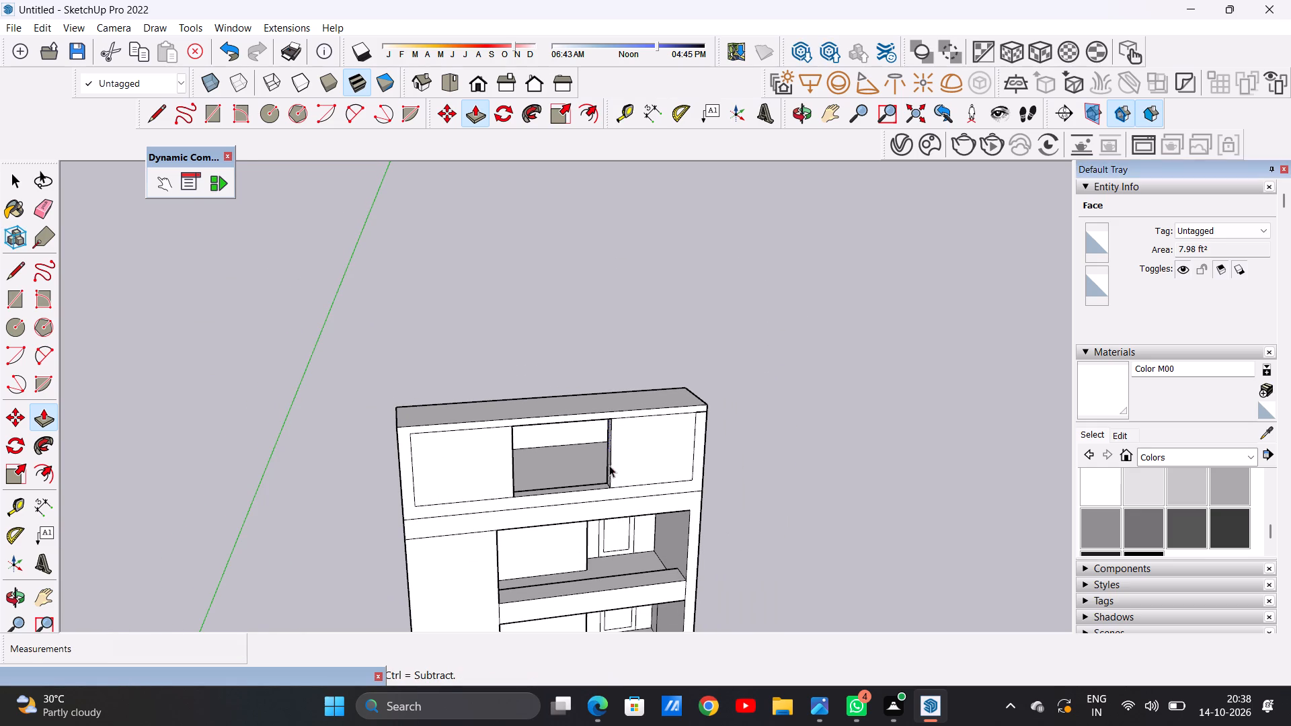
# Draw a rectangle about 3' 11" by 12" on the underside of the frame's top slab, near one end of the central opening.
pyautogui.scroll(-6, 611, 459)
pyautogui.moveTo(637, 460); pyautogui.dragTo(541, 388, button='middle')
pyautogui.moveTo(549, 461); pyautogui.dragTo(557, 303, button='middle')
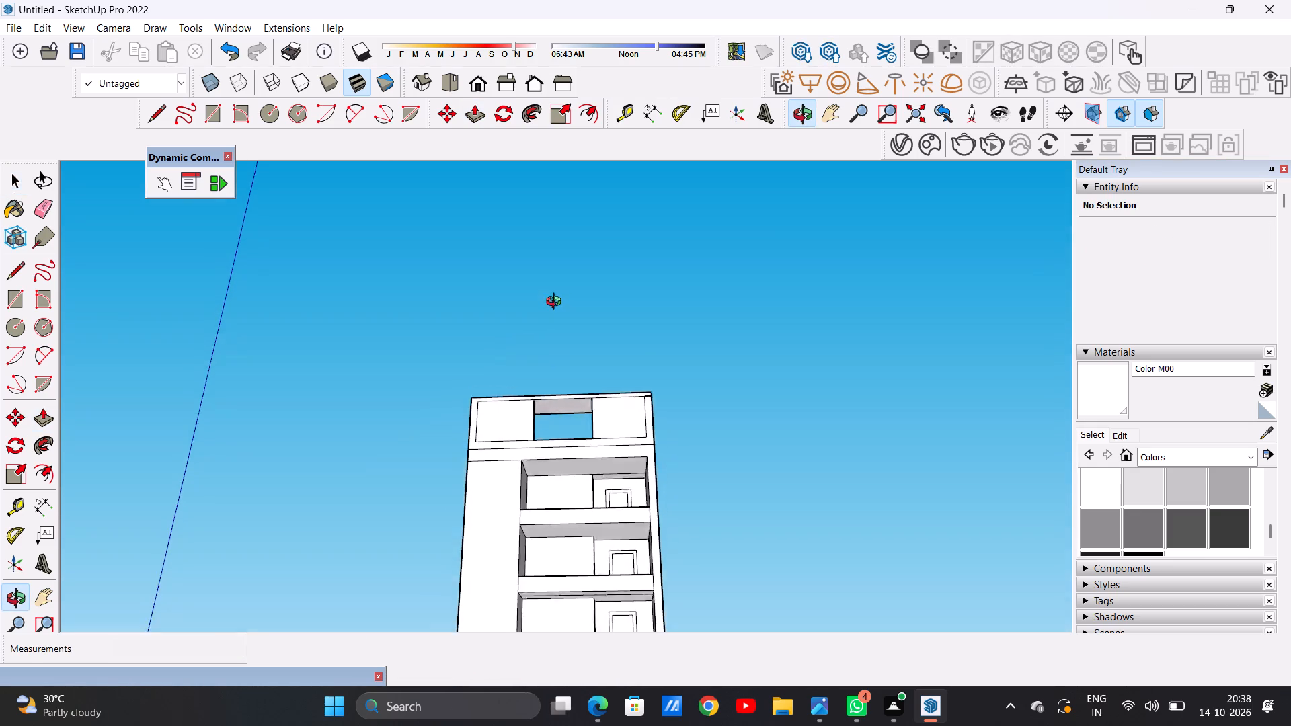
pyautogui.moveTo(557, 303); pyautogui.dragTo(559, 288, button='middle')
pyautogui.scroll(8, 581, 363)
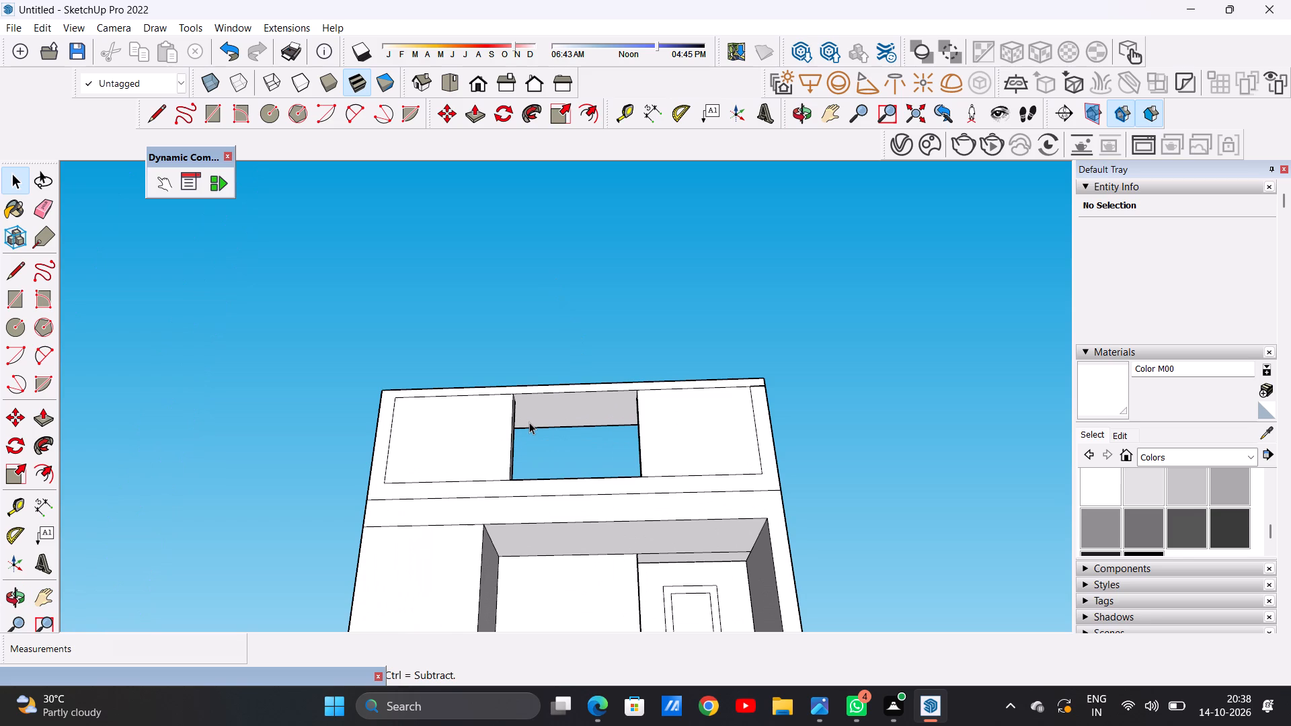
pyautogui.scroll(6, 547, 417)
pyautogui.moveTo(557, 430); pyautogui.dragTo(569, 426, button='middle')
pyautogui.scroll(3, 553, 415)
pyautogui.moveTo(553, 423); pyautogui.dragTo(571, 373, button='middle')
pyautogui.middleClick(552, 368)
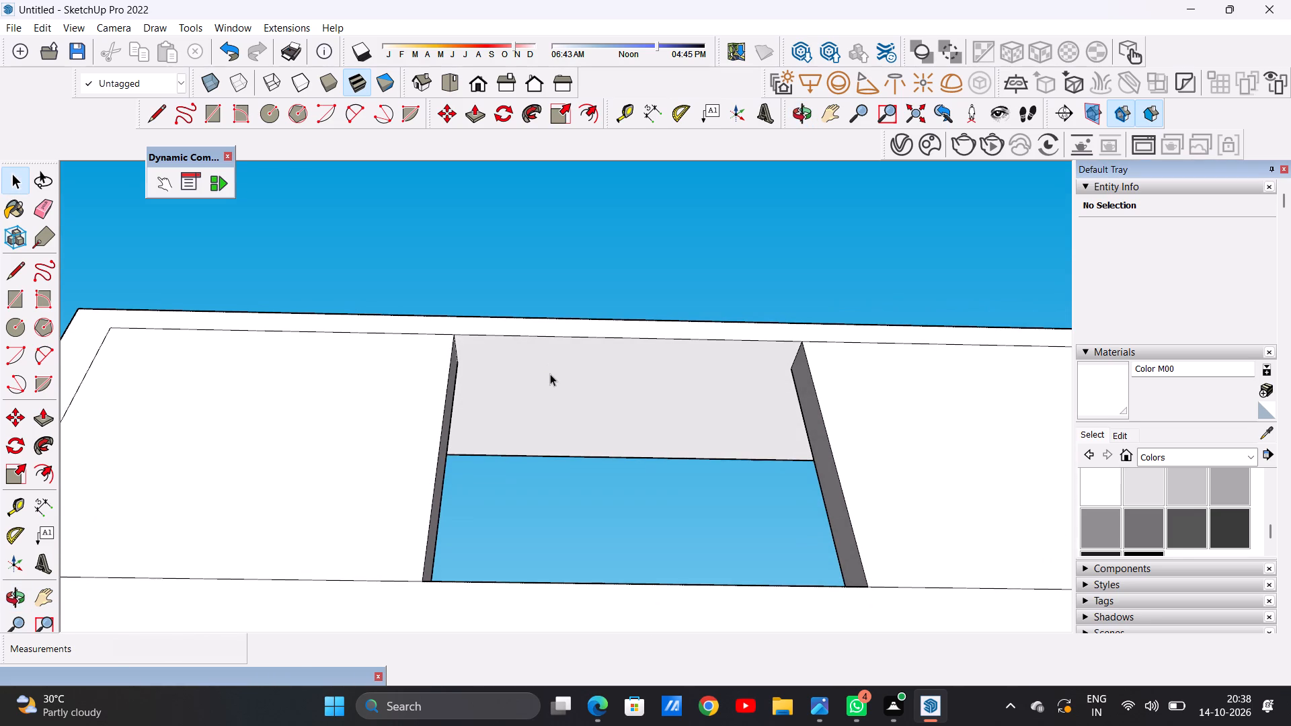
pyautogui.press('r')
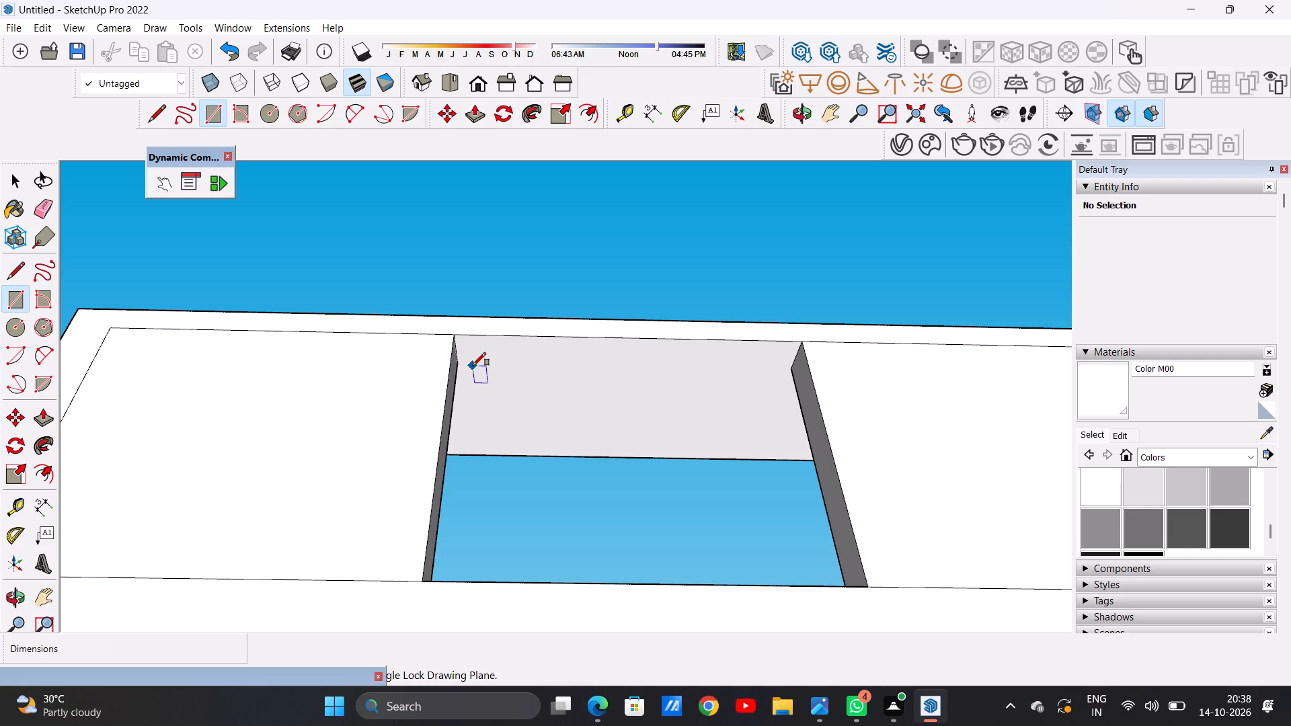
pyautogui.click(474, 364)
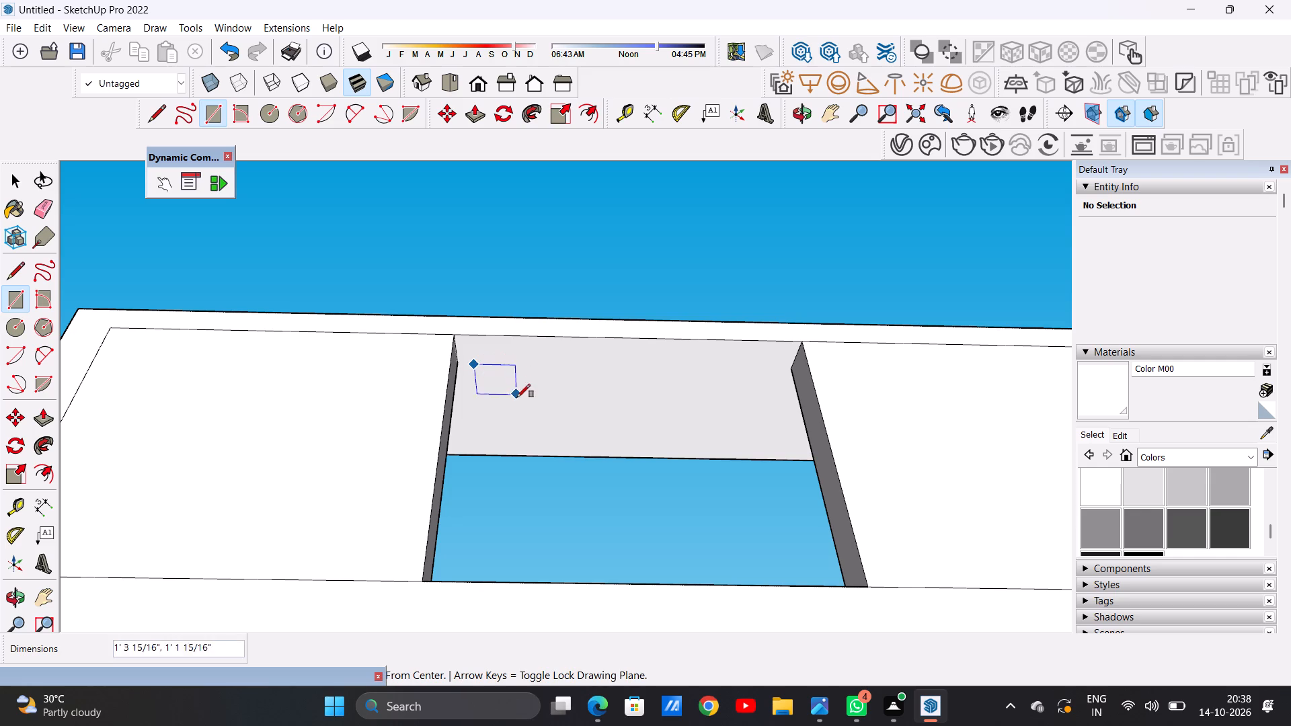
pyautogui.click(512, 445)
pyautogui.press('space')
# Copy the rectangle five times along the top slab's underside, forming a row of six roughly evenly spaced across the opening.
pyautogui.doubleClick(500, 428)
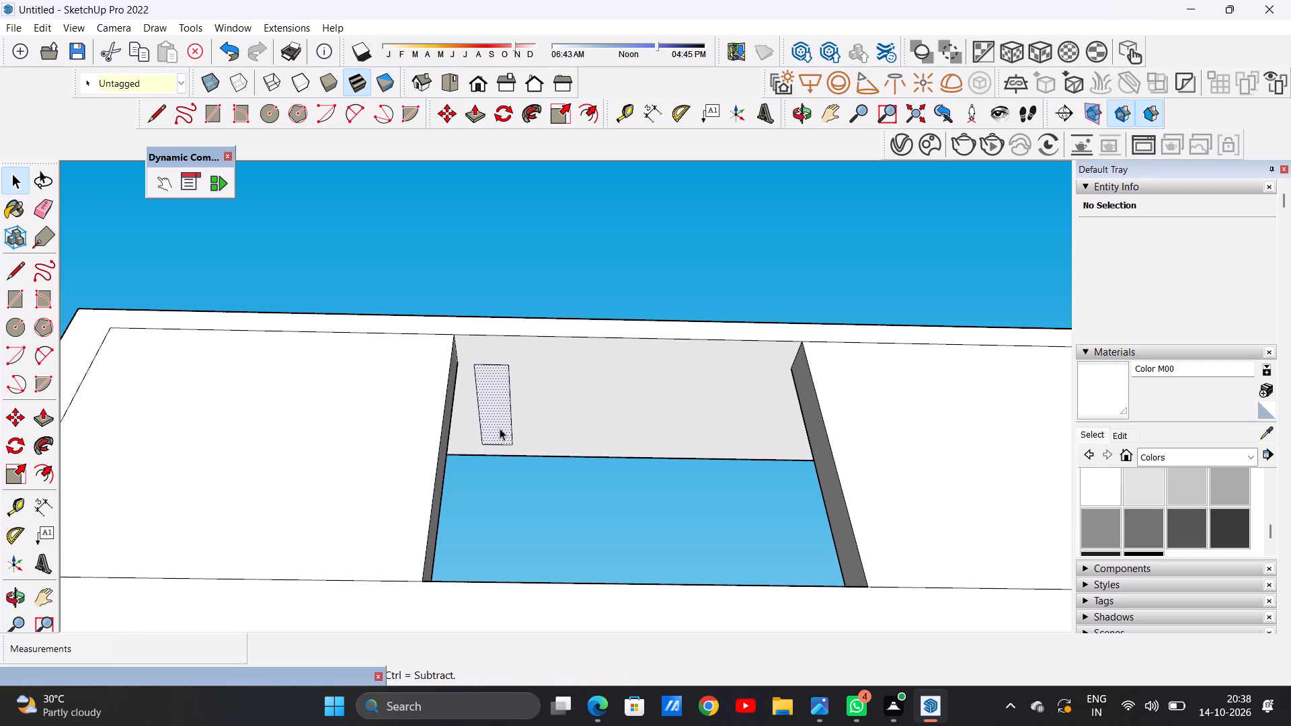
pyautogui.press('m')
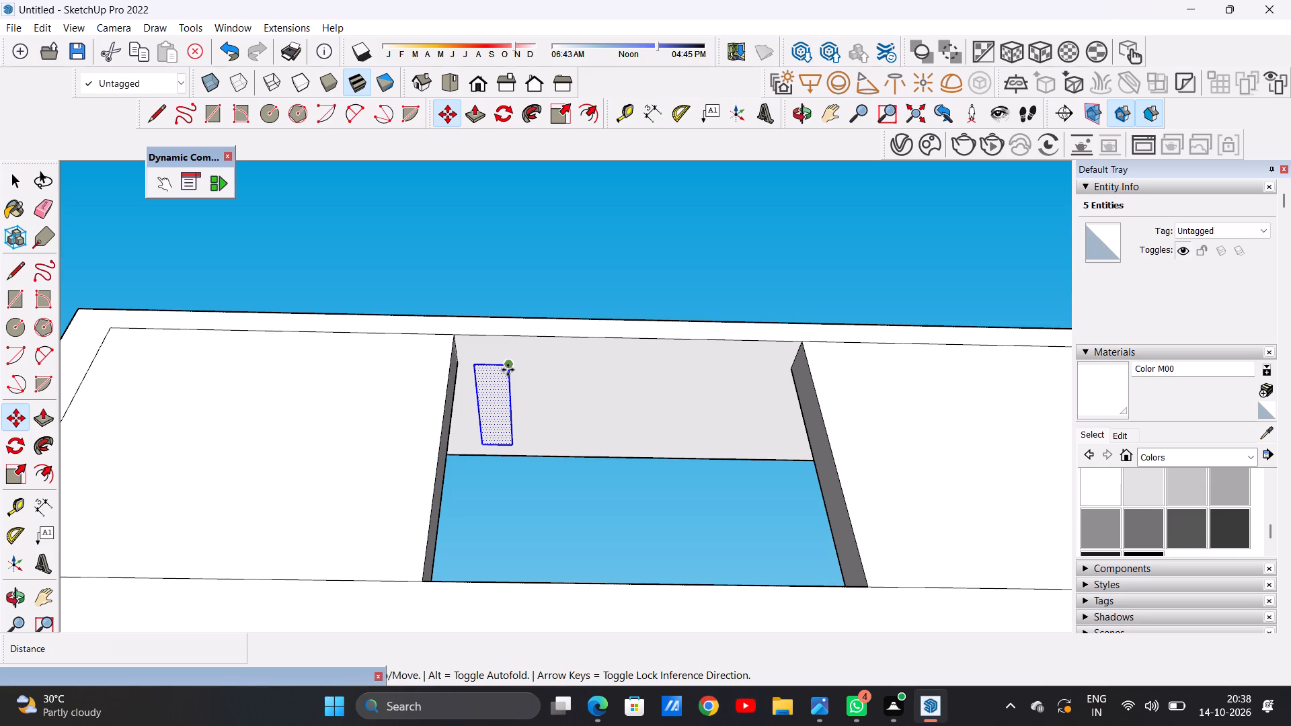
pyautogui.click(508, 370)
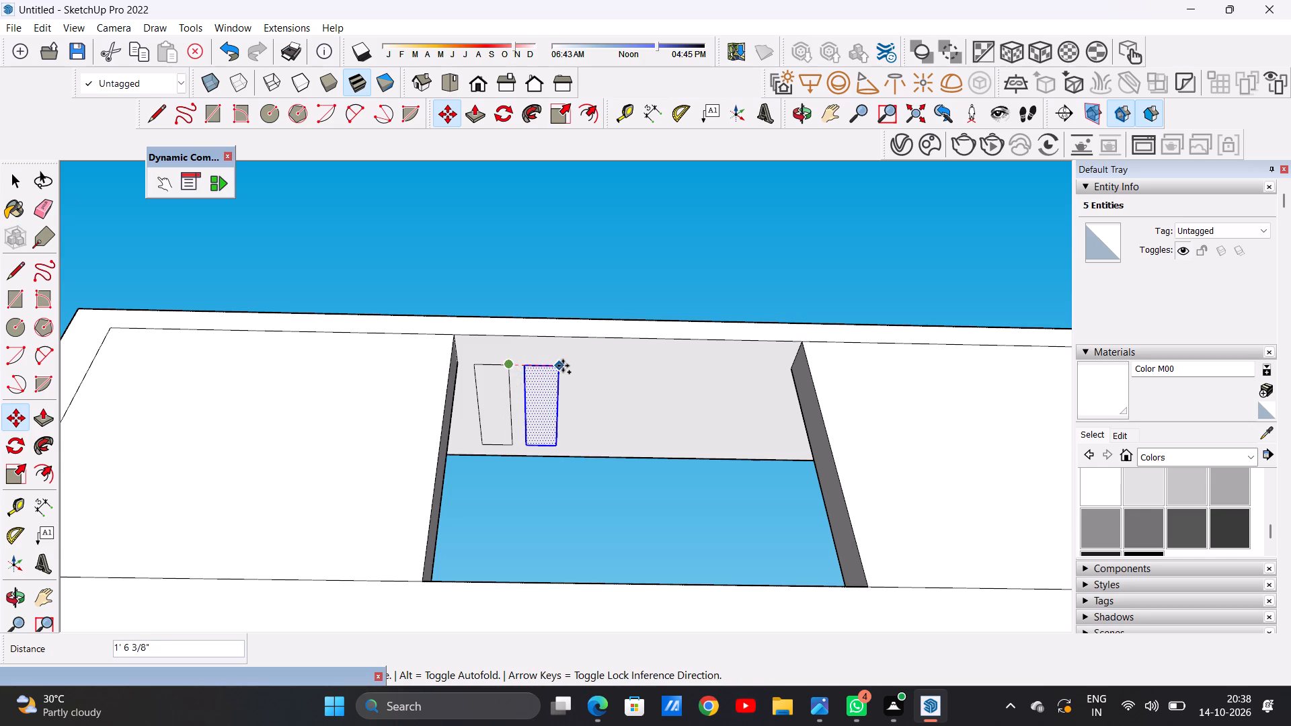
pyautogui.click(779, 366)
pyautogui.click(779, 366)
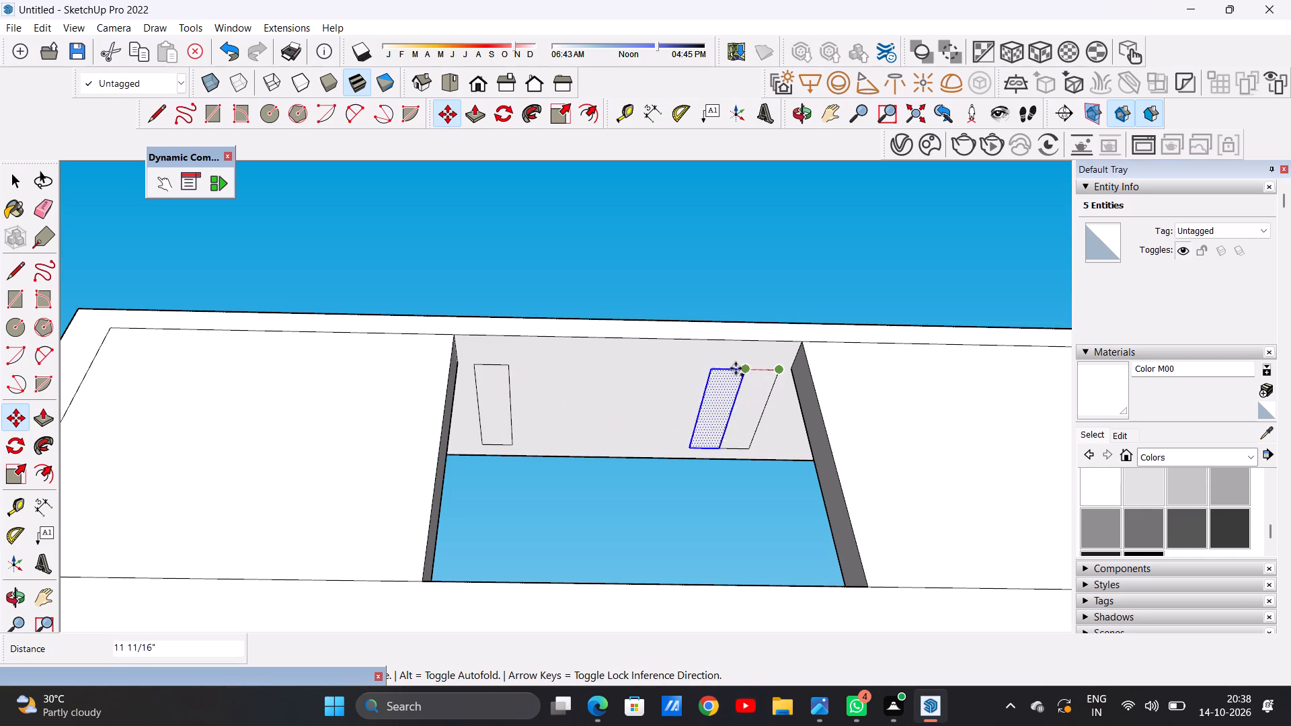
pyautogui.click(564, 372)
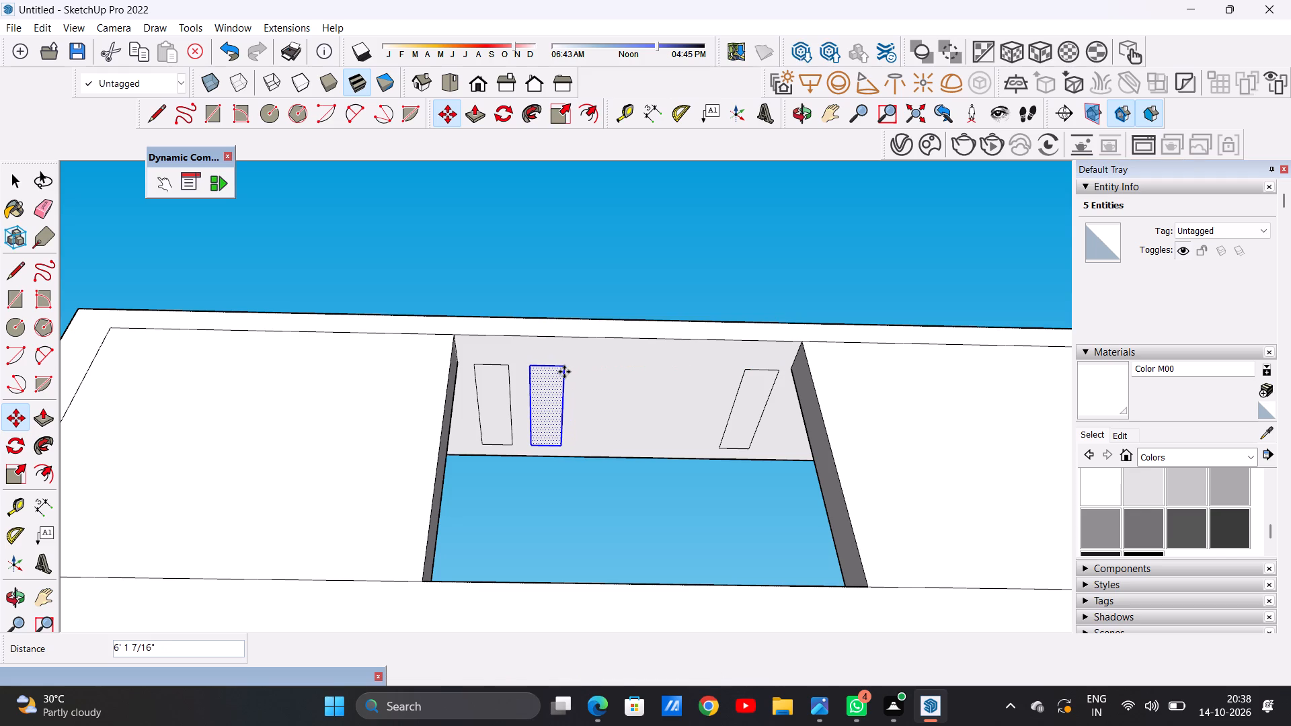
pyautogui.click(564, 372)
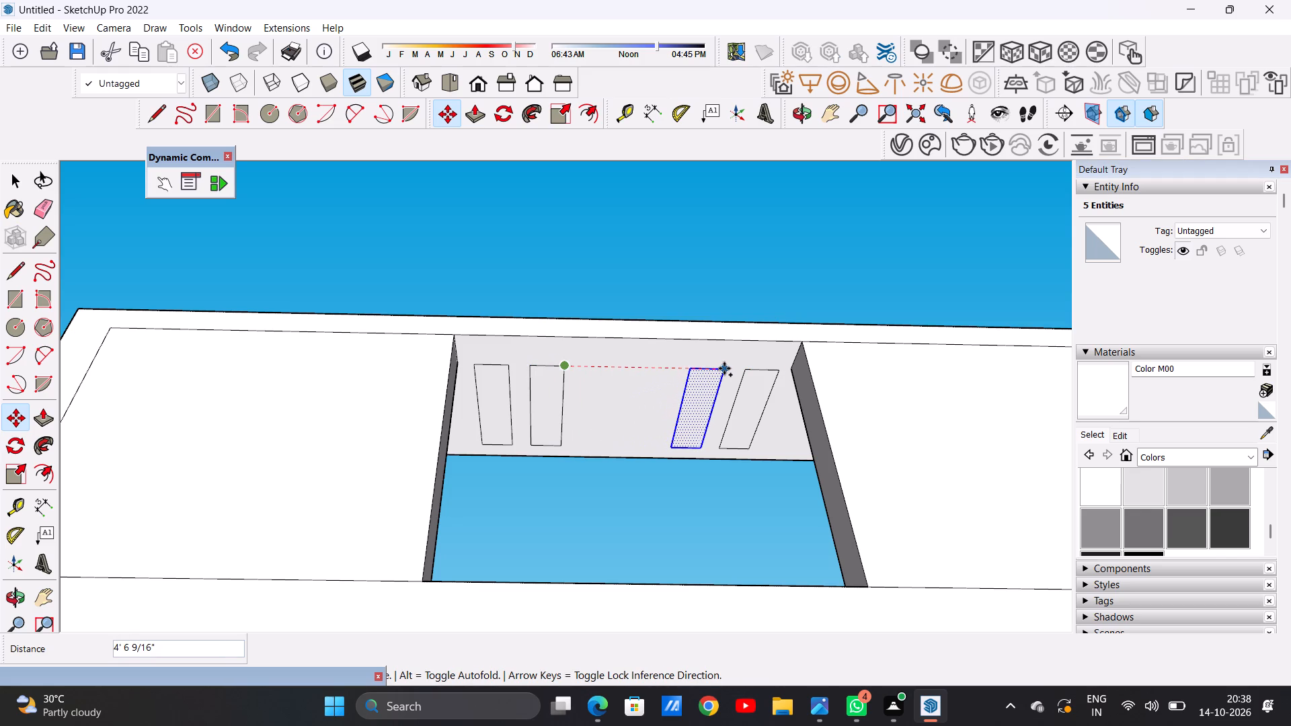
pyautogui.click(726, 370)
pyautogui.click(726, 370)
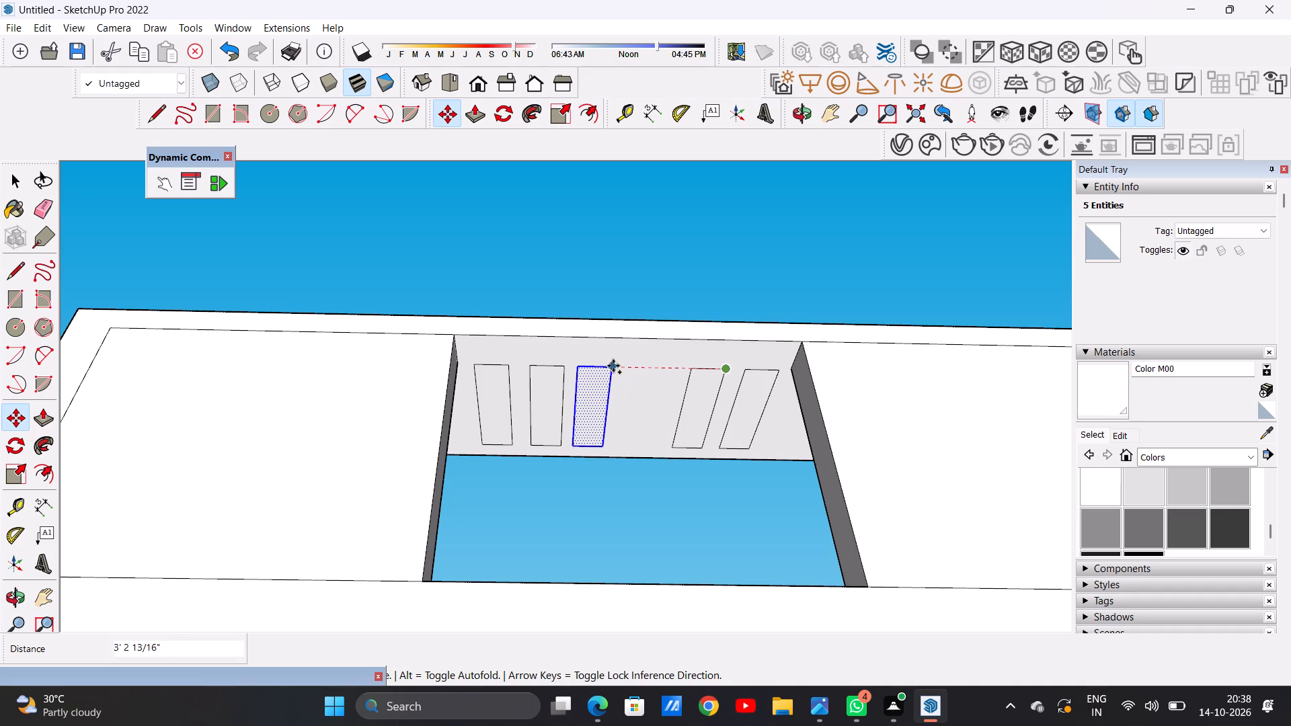
pyautogui.click(614, 366)
pyautogui.click(614, 366)
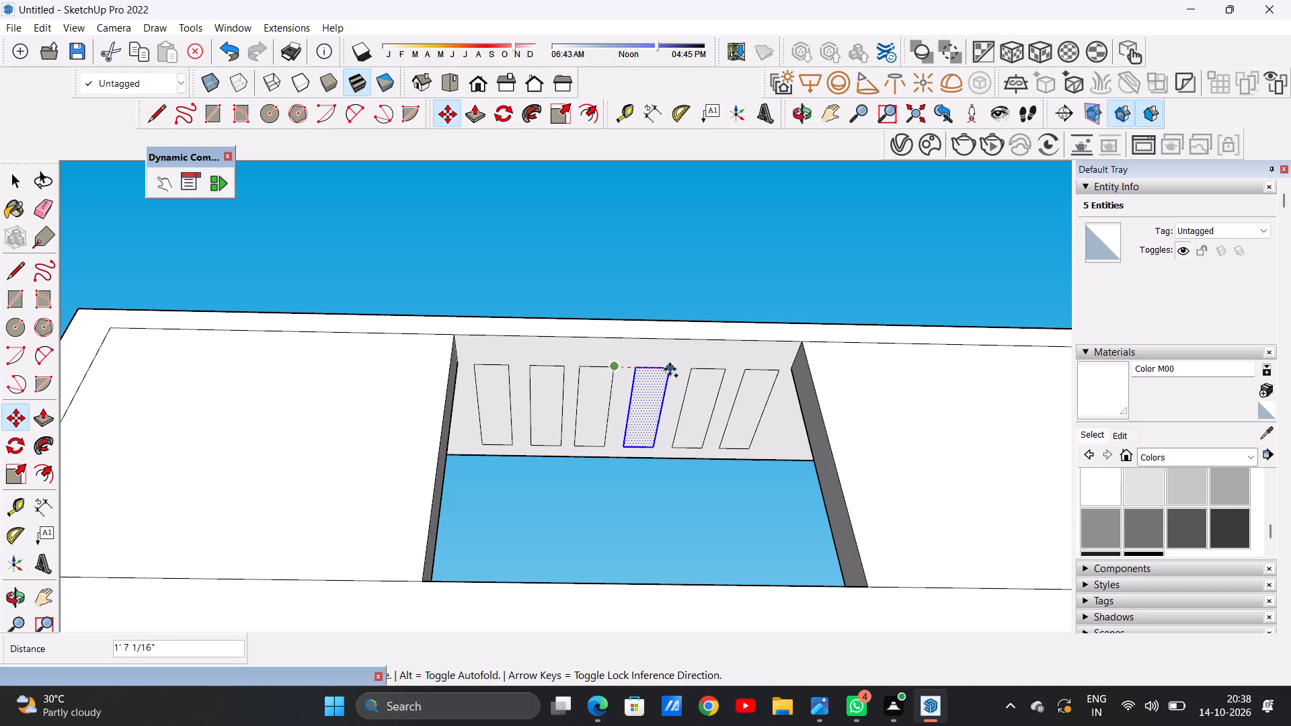
pyautogui.click(670, 369)
pyautogui.press('space')
pyautogui.click(642, 247)
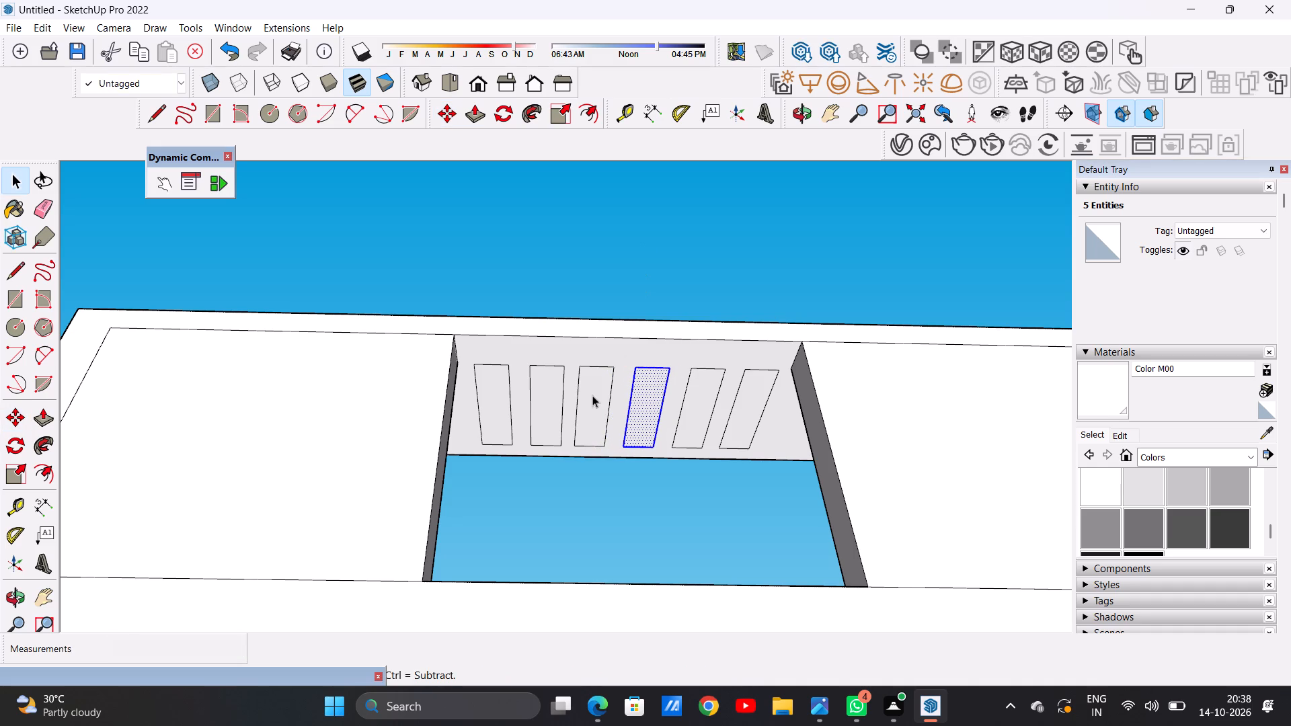
# Move the third rectangle in the row about 11/16" toward the fourth to even out the spacing.
pyautogui.scroll(1, 593, 401)
pyautogui.doubleClick(593, 401)
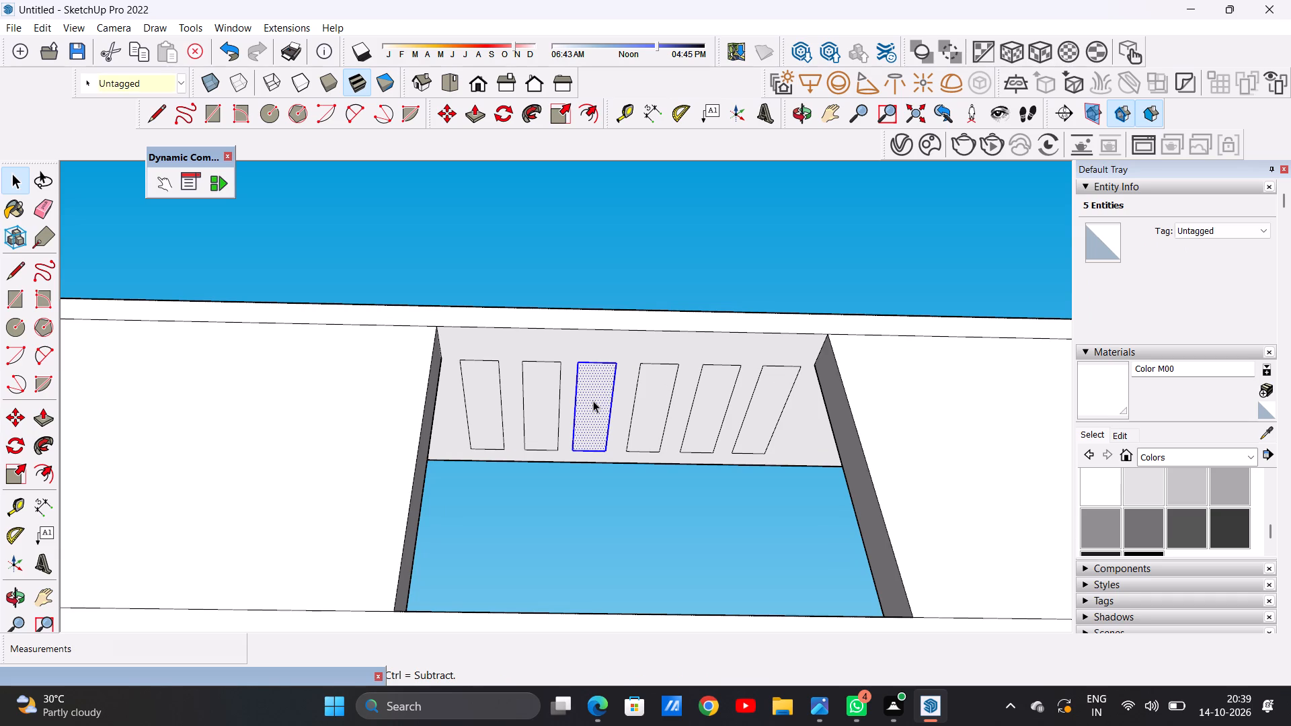
pyautogui.press('m')
pyautogui.click(612, 361)
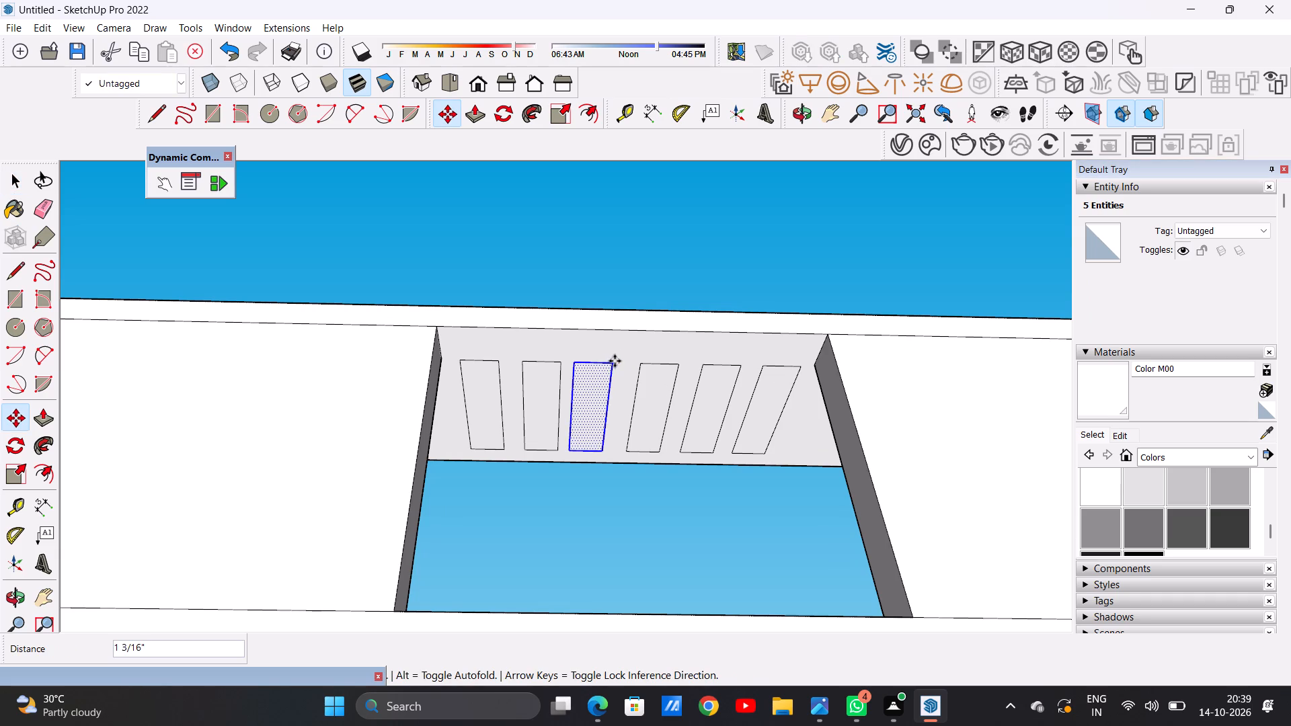
pyautogui.click(619, 365)
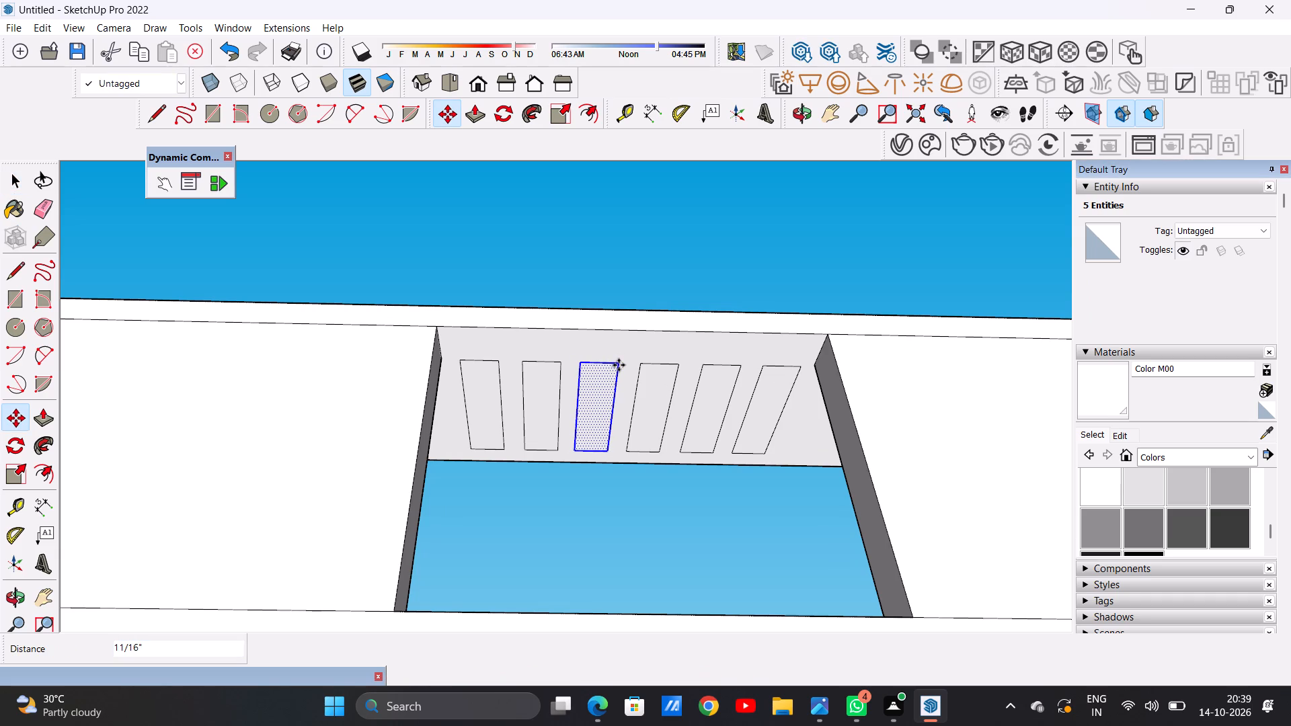
pyautogui.press('space')
pyautogui.click(658, 271)
# Examine the row of six rectangles on the top slab's underside and their spacing within the central opening.
pyautogui.scroll(-9, 574, 443)
pyautogui.moveTo(616, 422); pyautogui.dragTo(576, 509, button='middle')
pyautogui.scroll(1, 535, 422)
pyautogui.scroll(-1, 536, 422)
pyautogui.scroll(3, 536, 422)
pyautogui.scroll(-1, 539, 421)
pyautogui.scroll(2, 541, 421)
pyautogui.moveTo(625, 455); pyautogui.dragTo(648, 411, button='middle')
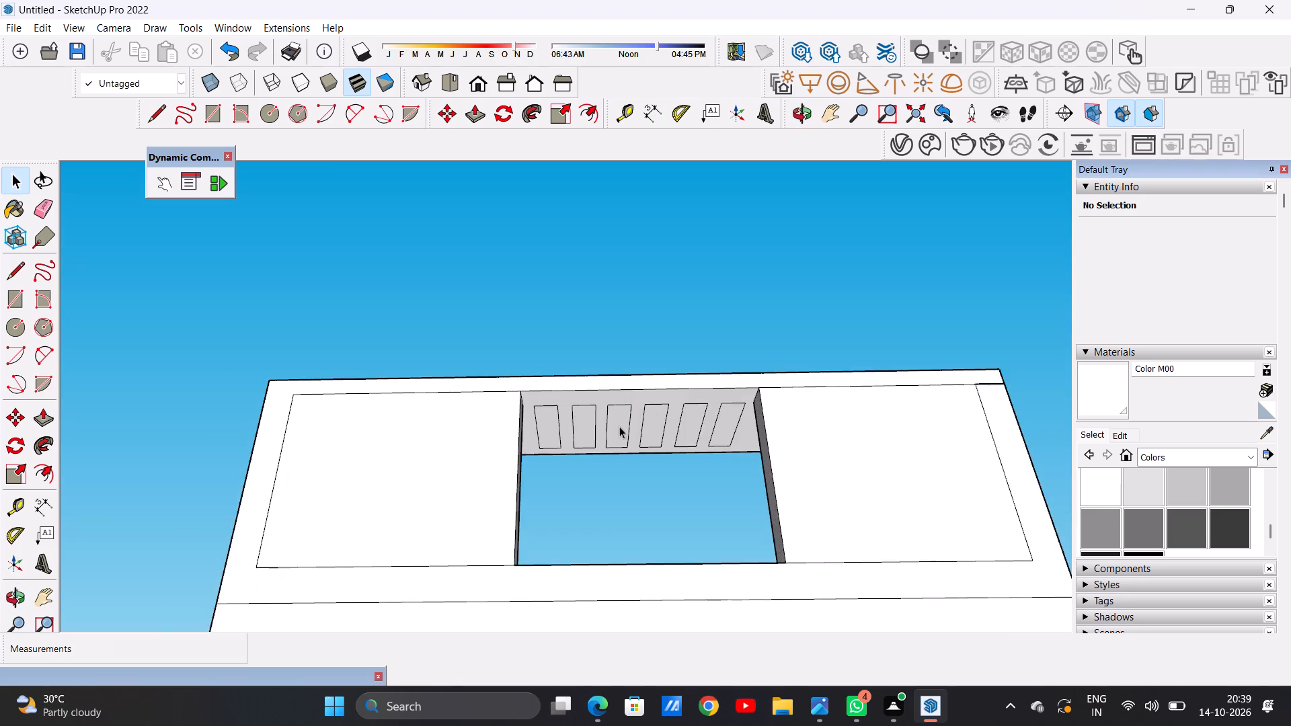
pyautogui.scroll(3, 619, 426)
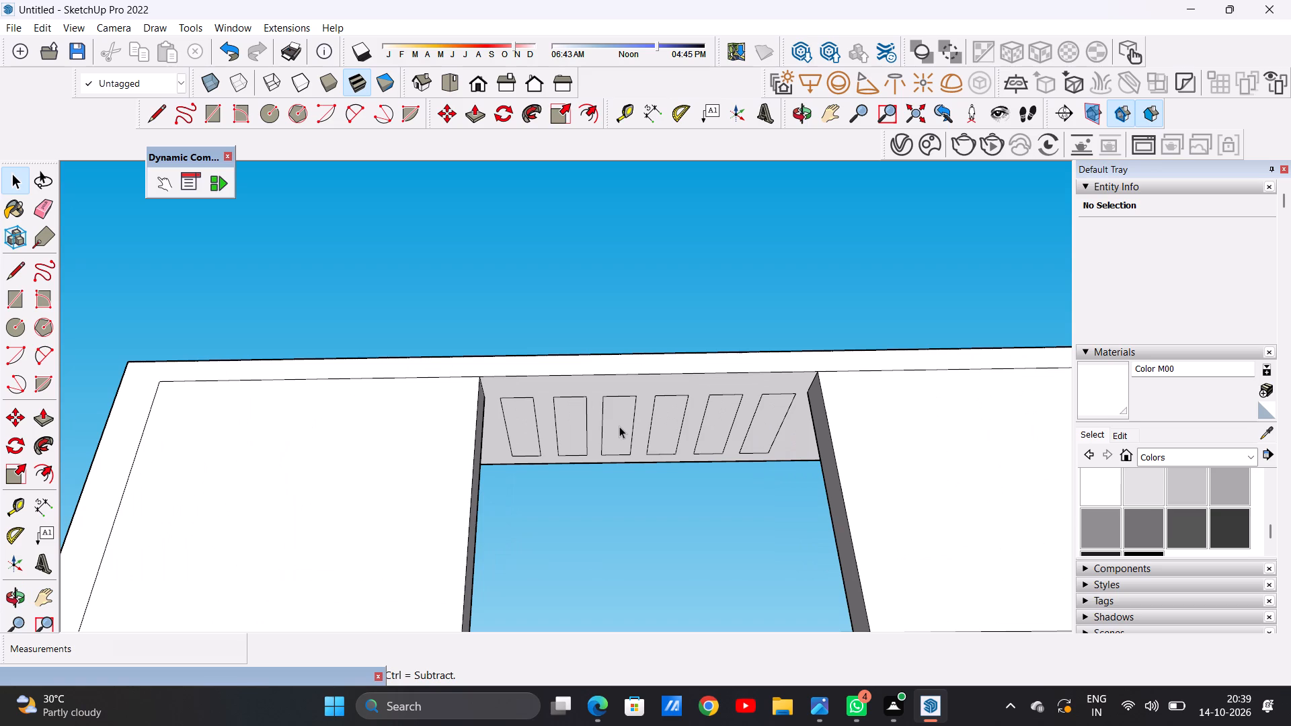
pyautogui.scroll(-16, 578, 434)
pyautogui.scroll(6, 608, 419)
pyautogui.moveTo(612, 419); pyautogui.dragTo(583, 466, button='middle')
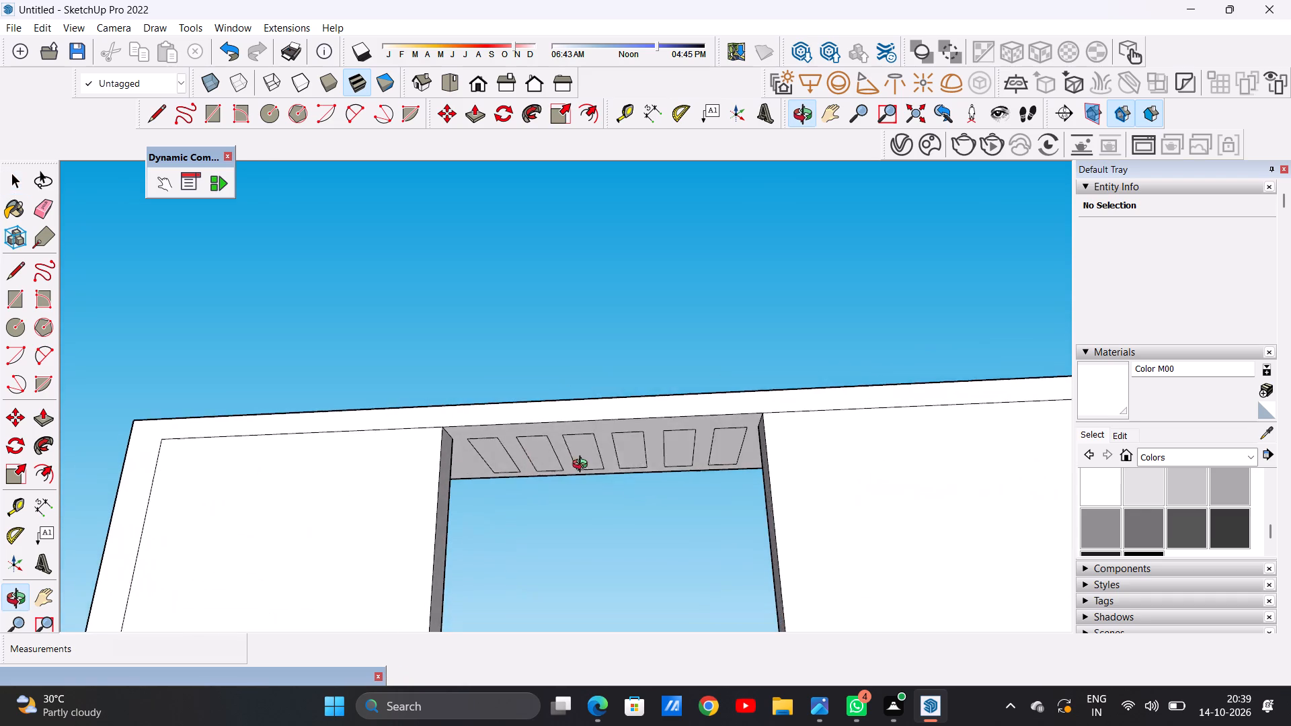
# Push/Pull the six rectangles under the top slab upward by about 8 1/4" to cut them through as open slots.
pyautogui.moveTo(583, 466); pyautogui.dragTo(619, 433, button='middle')
pyautogui.scroll(1, 619, 433)
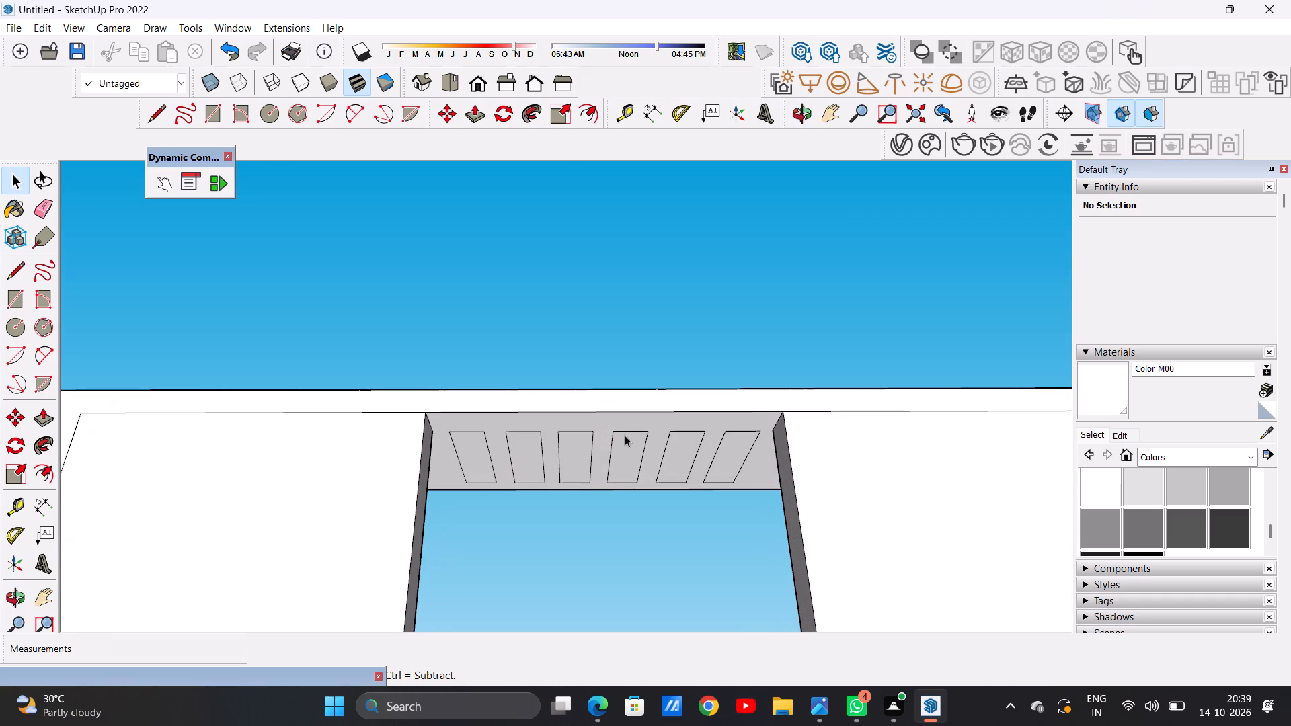
pyautogui.press('p')
pyautogui.click(470, 448)
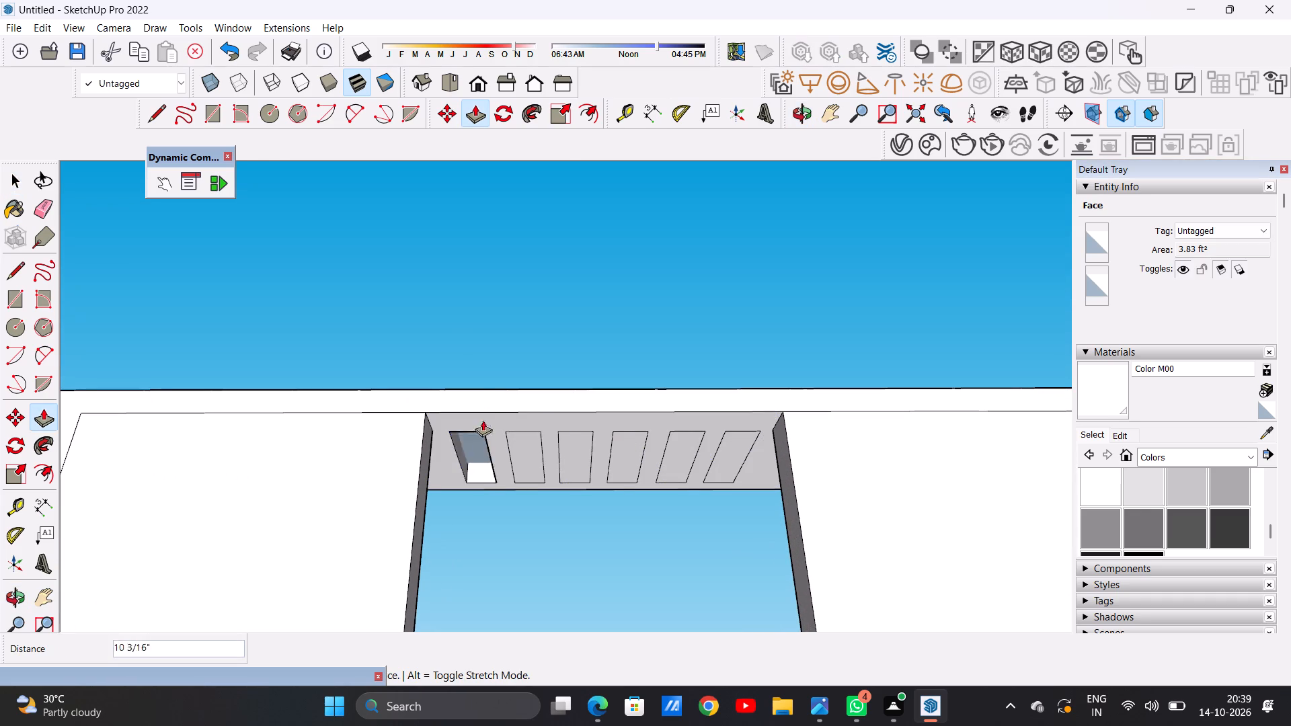
pyautogui.click(490, 389)
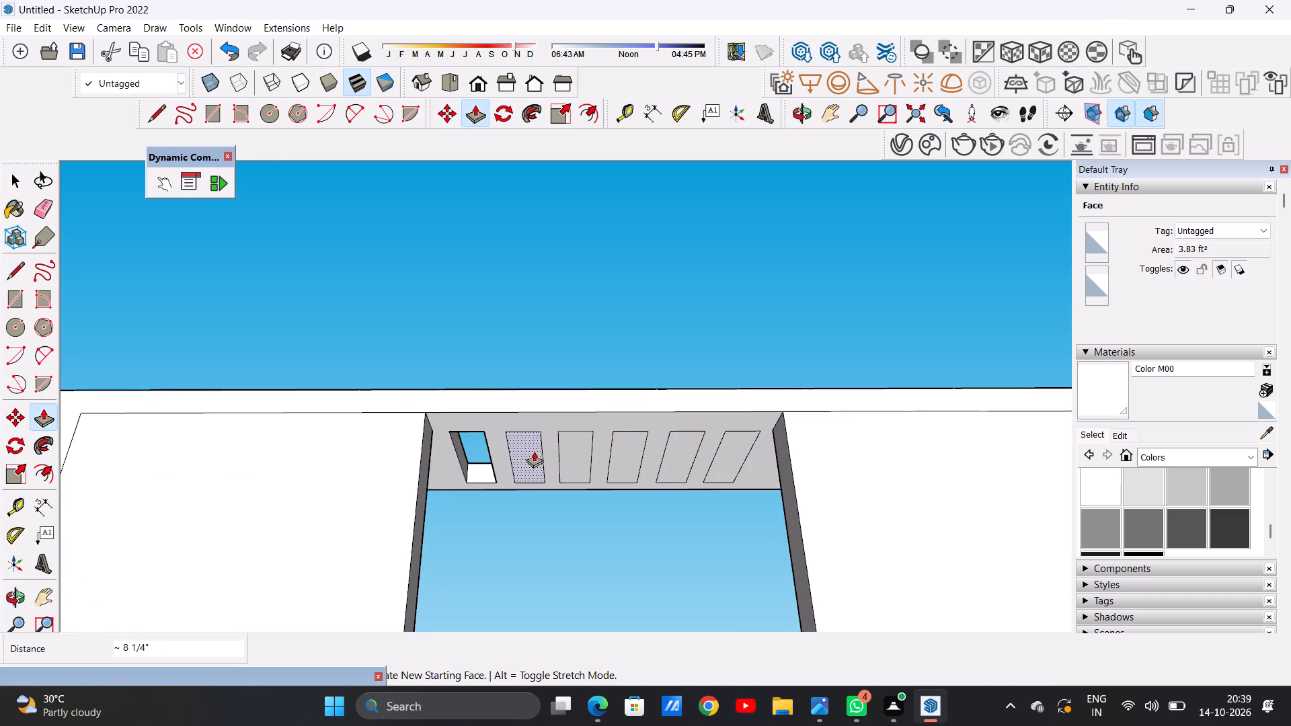
pyautogui.click(529, 453)
pyautogui.click(546, 389)
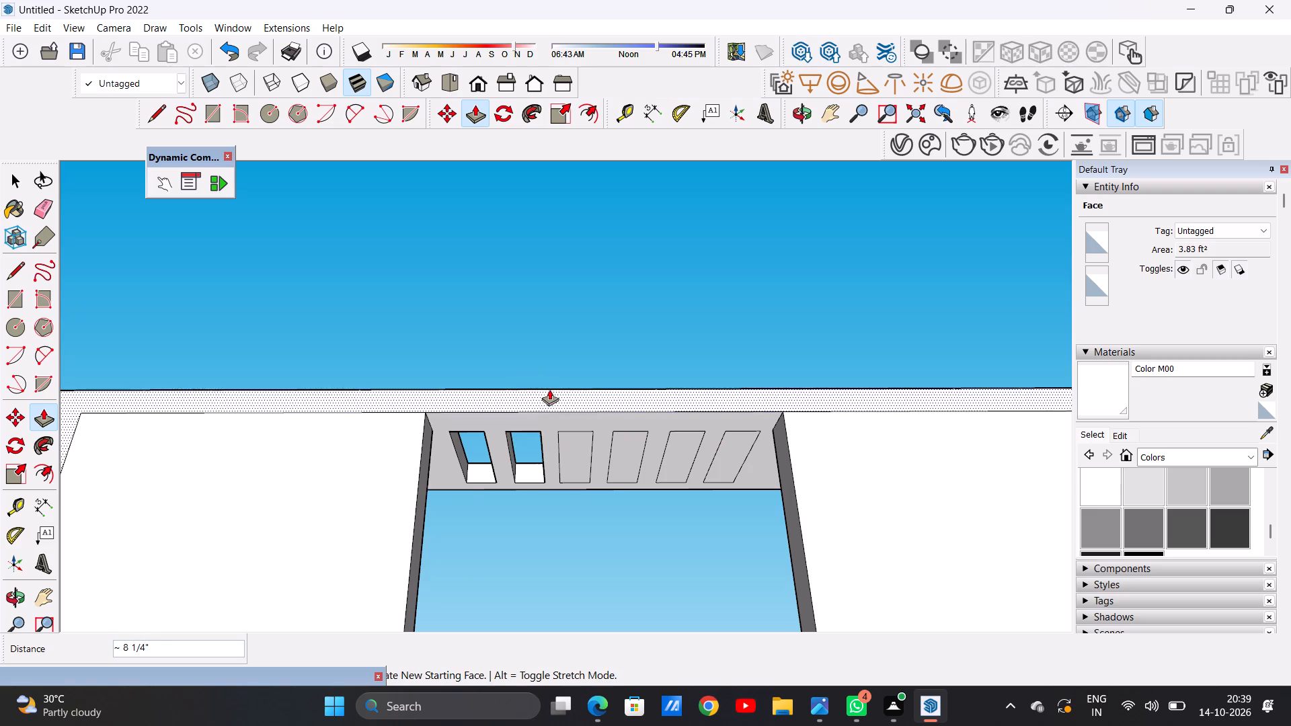
pyautogui.click(575, 448)
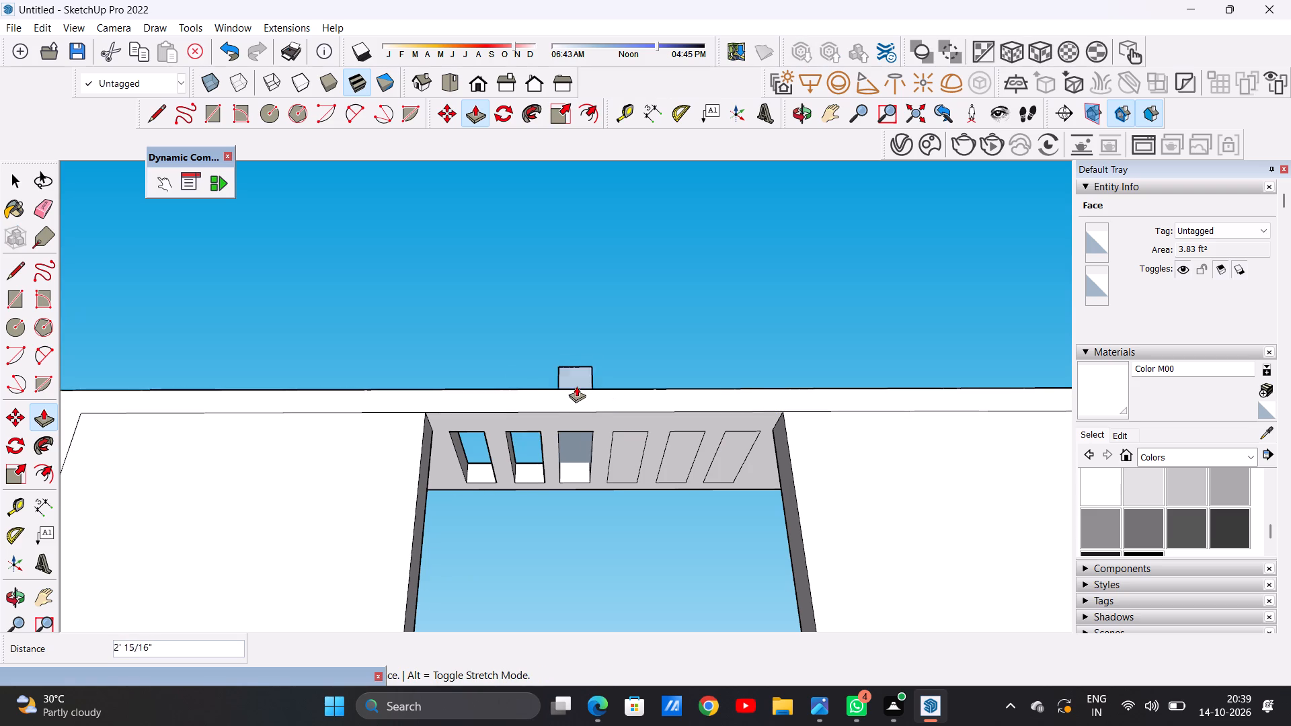
pyautogui.click(552, 385)
pyautogui.click(622, 454)
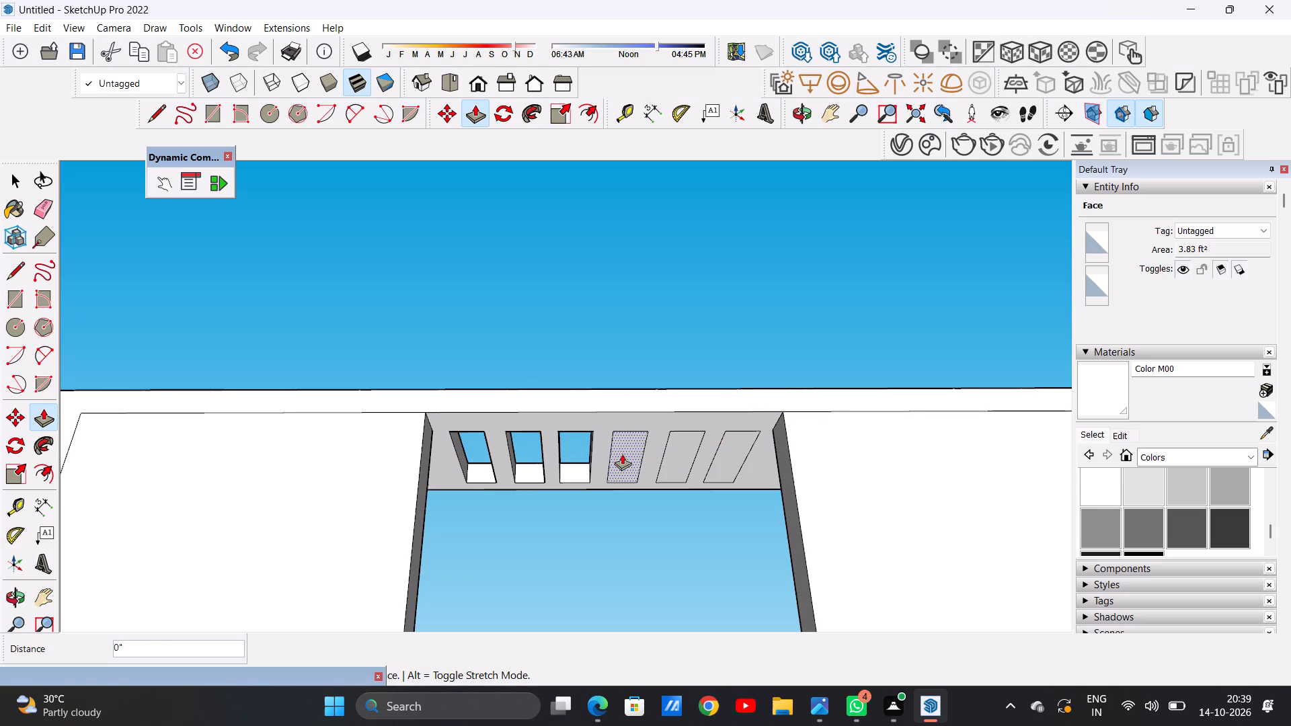
pyautogui.click(600, 386)
pyautogui.click(675, 447)
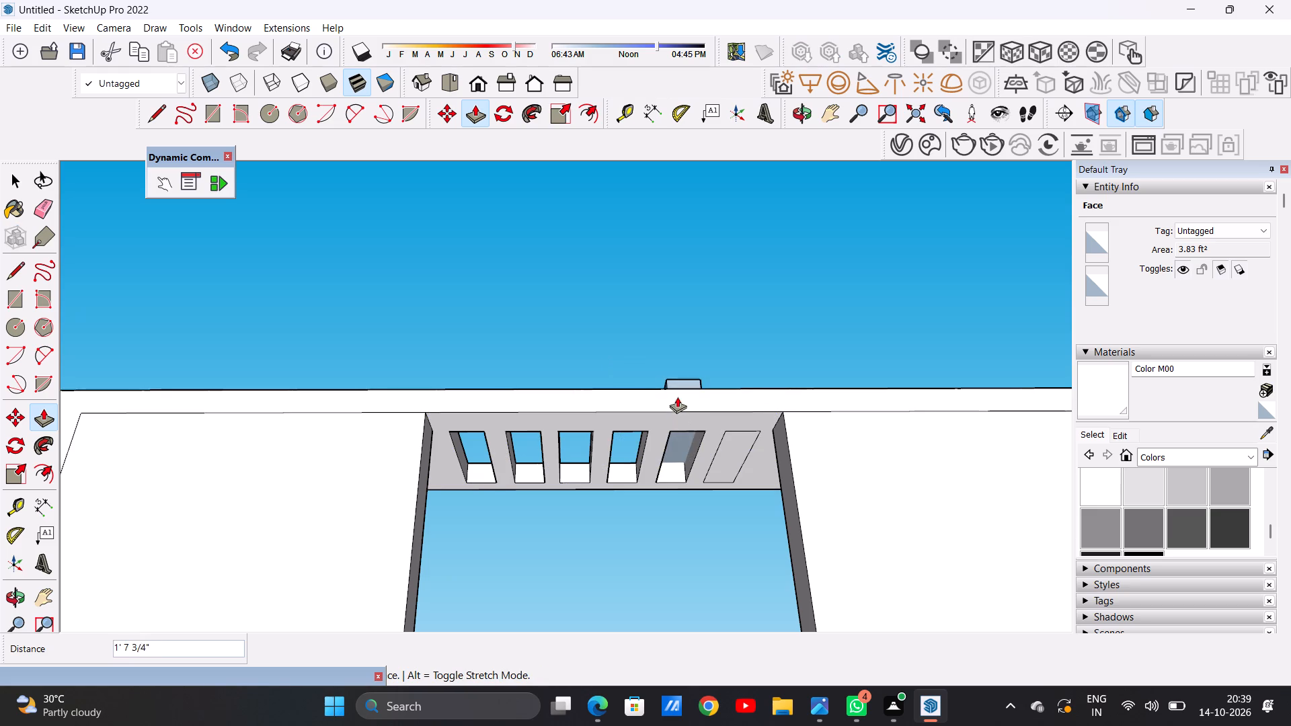
pyautogui.click(658, 388)
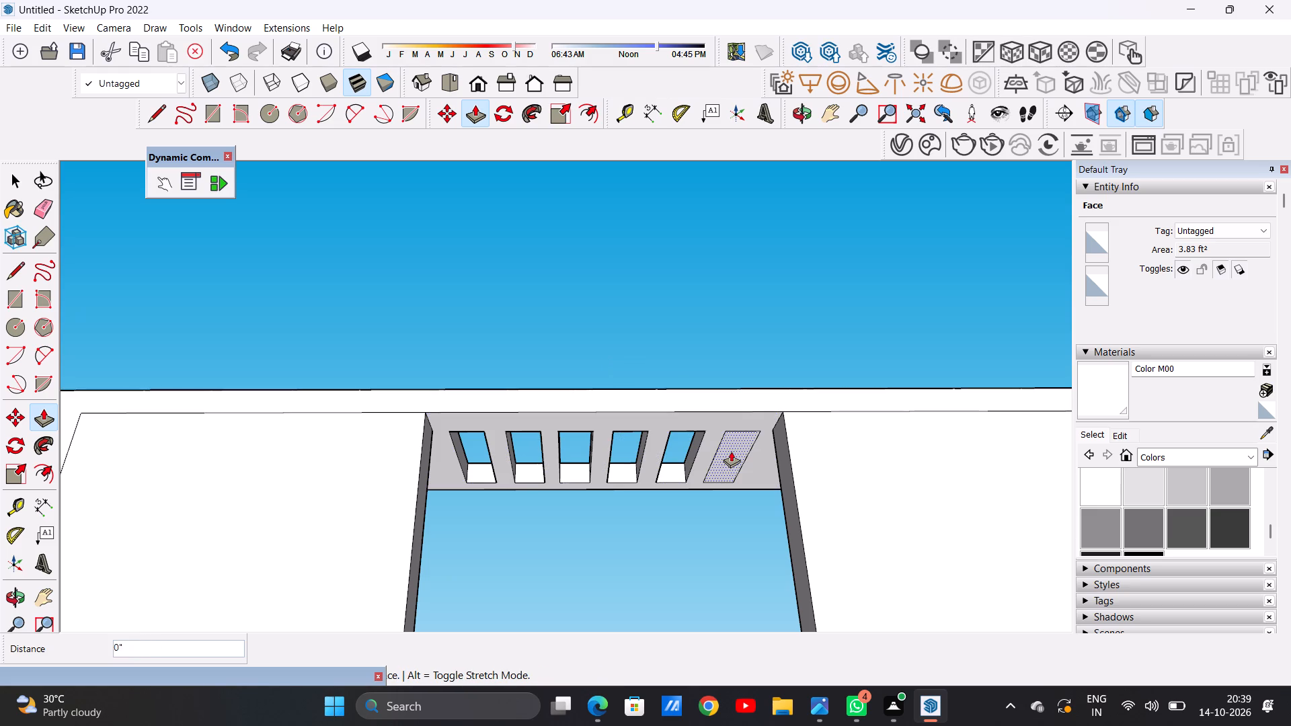
pyautogui.click(731, 451)
pyautogui.click(707, 389)
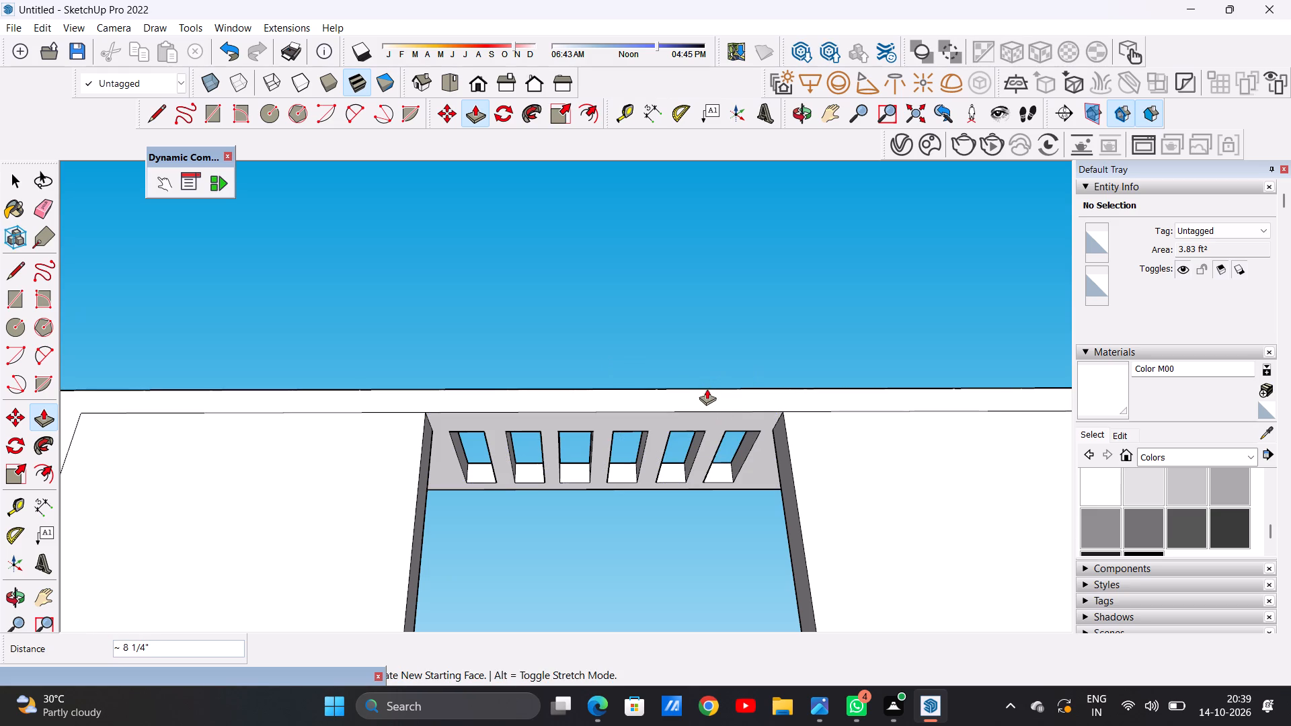
pyautogui.press('space')
# Examine the whole building's proportions and massing from the front, the side and above.
pyautogui.scroll(-19, 613, 438)
pyautogui.moveTo(655, 422); pyautogui.dragTo(660, 520, button='middle')
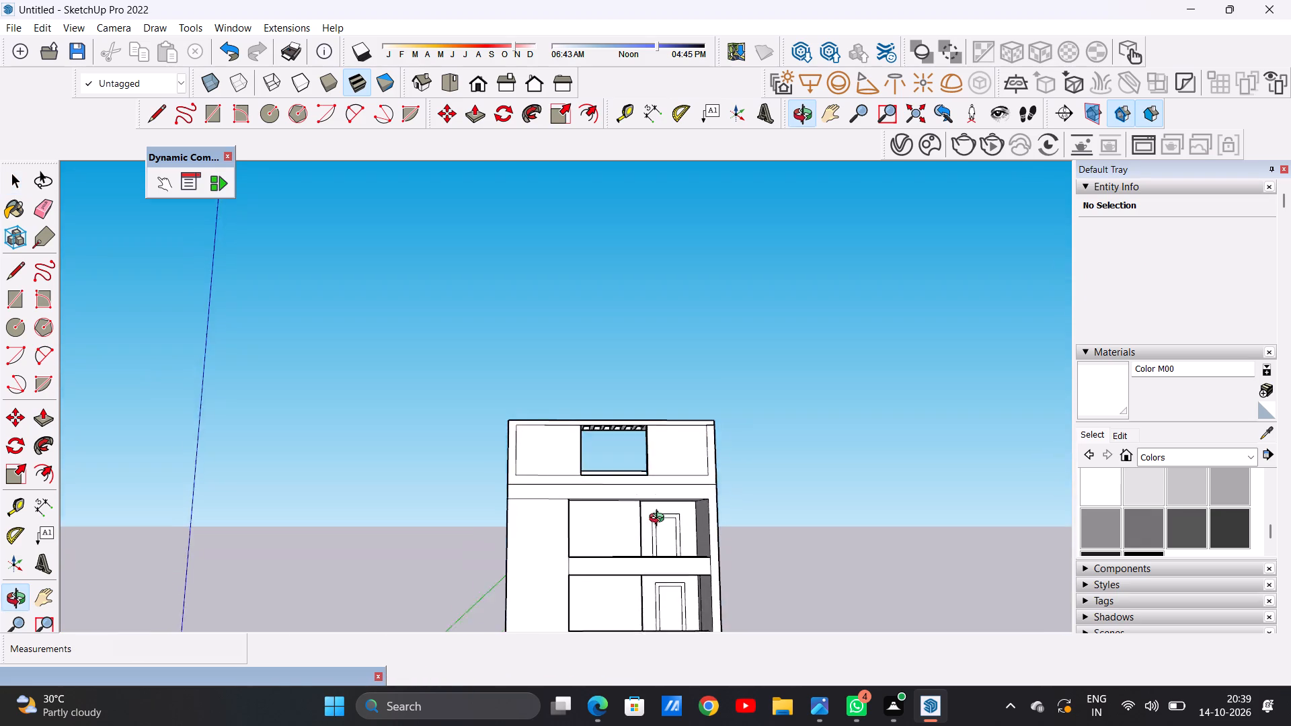
pyautogui.moveTo(660, 520); pyautogui.dragTo(660, 529, button='middle')
pyautogui.scroll(-10, 585, 463)
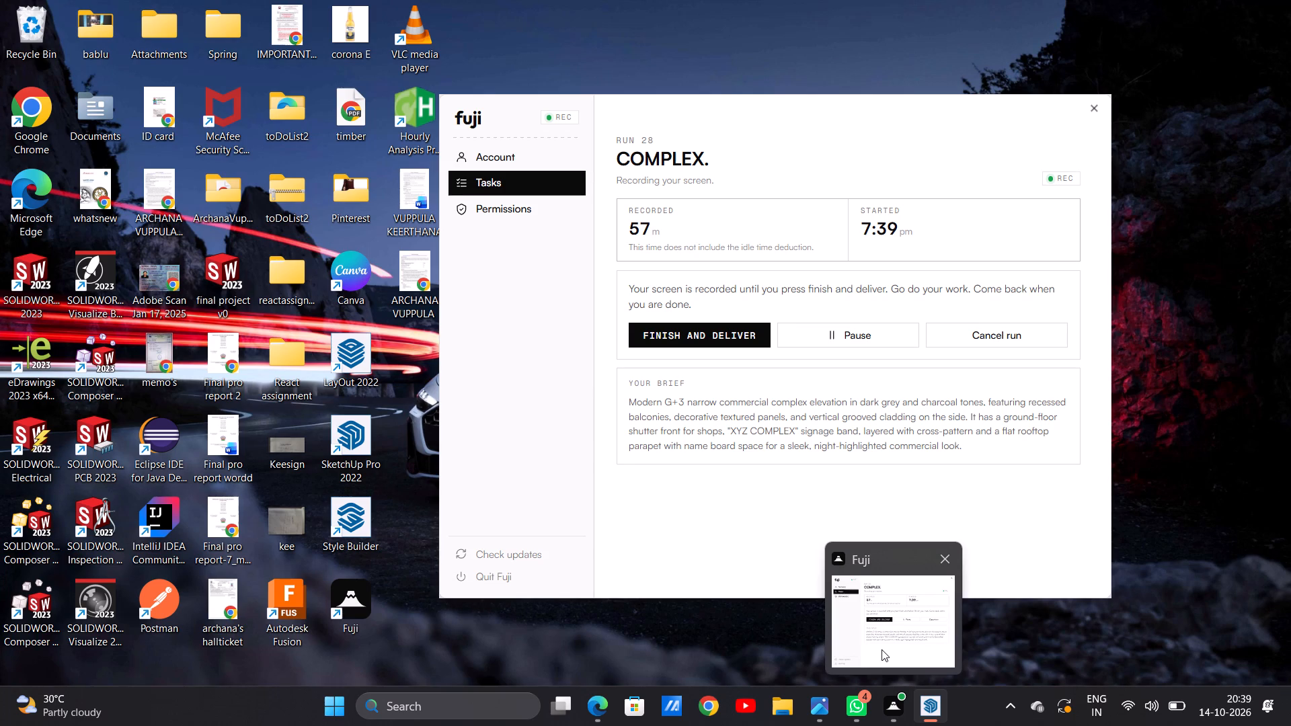
pyautogui.click(887, 625)
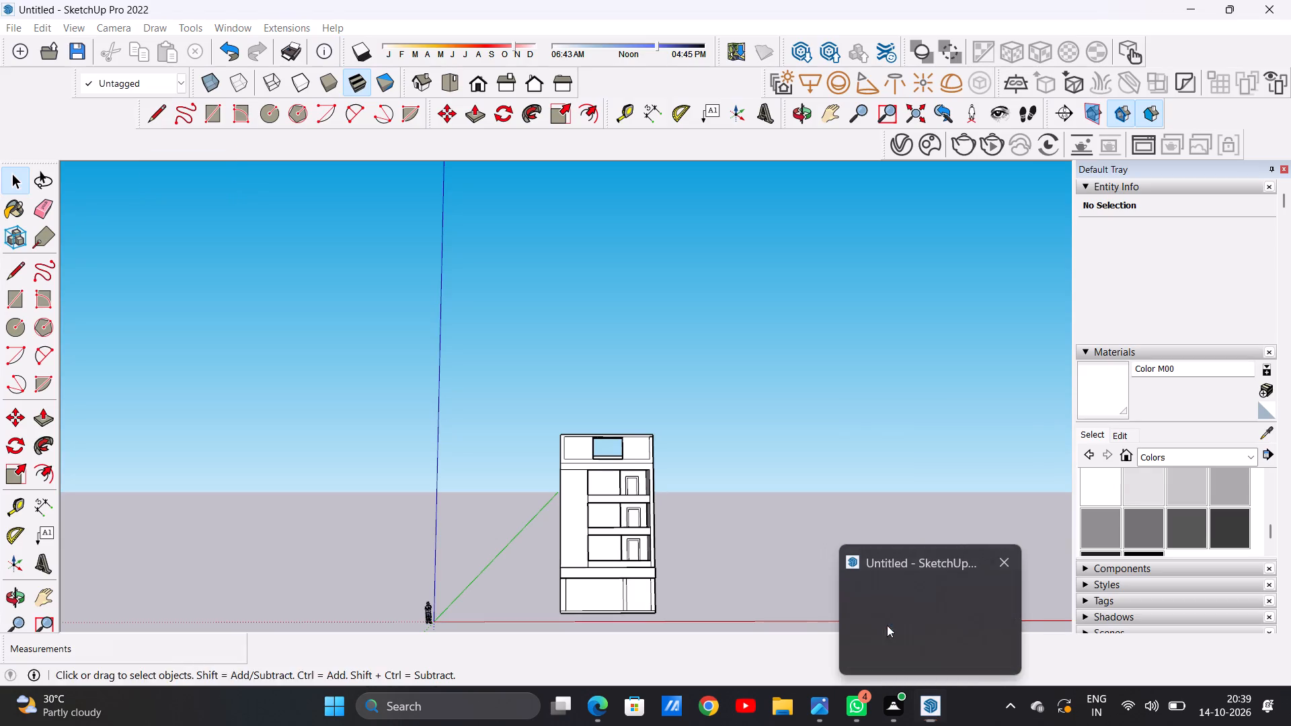
pyautogui.scroll(-6, 637, 523)
pyautogui.scroll(7, 703, 518)
pyautogui.moveTo(720, 516); pyautogui.dragTo(346, 522, button='middle')
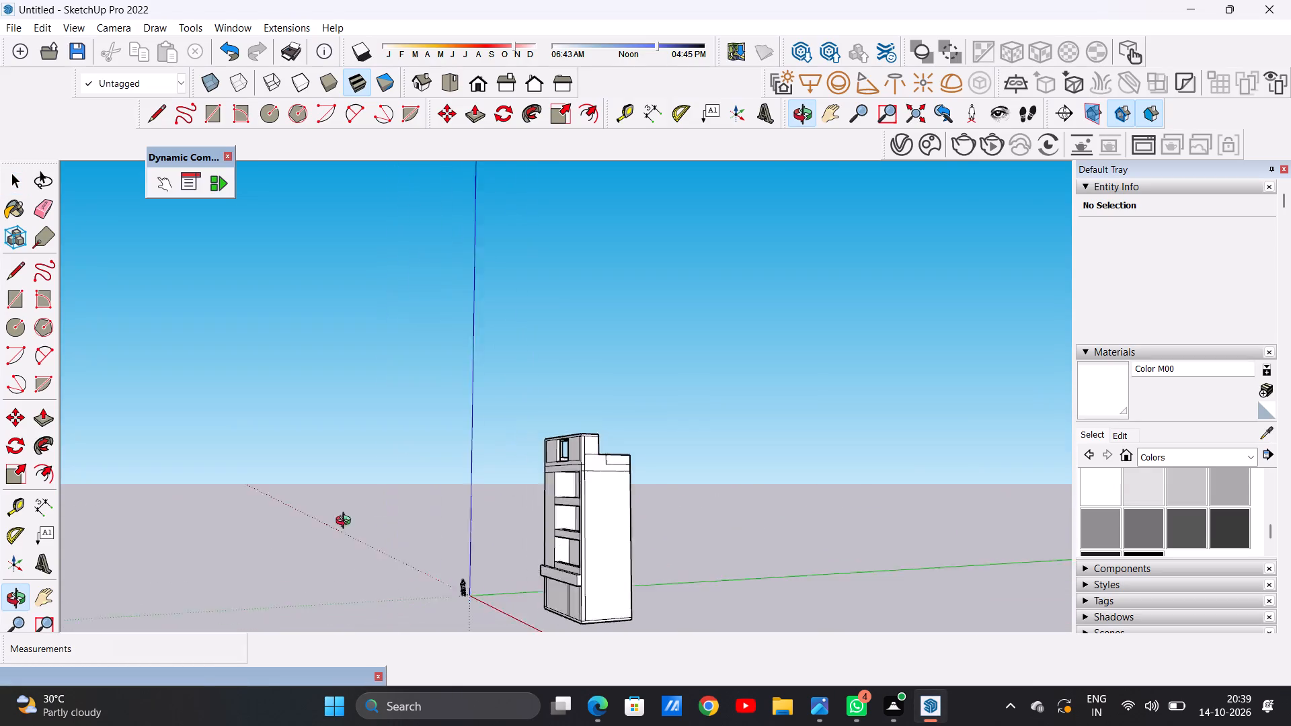
pyautogui.moveTo(346, 522); pyautogui.dragTo(228, 563, button='middle')
pyautogui.moveTo(661, 460); pyautogui.dragTo(709, 555, button='middle')
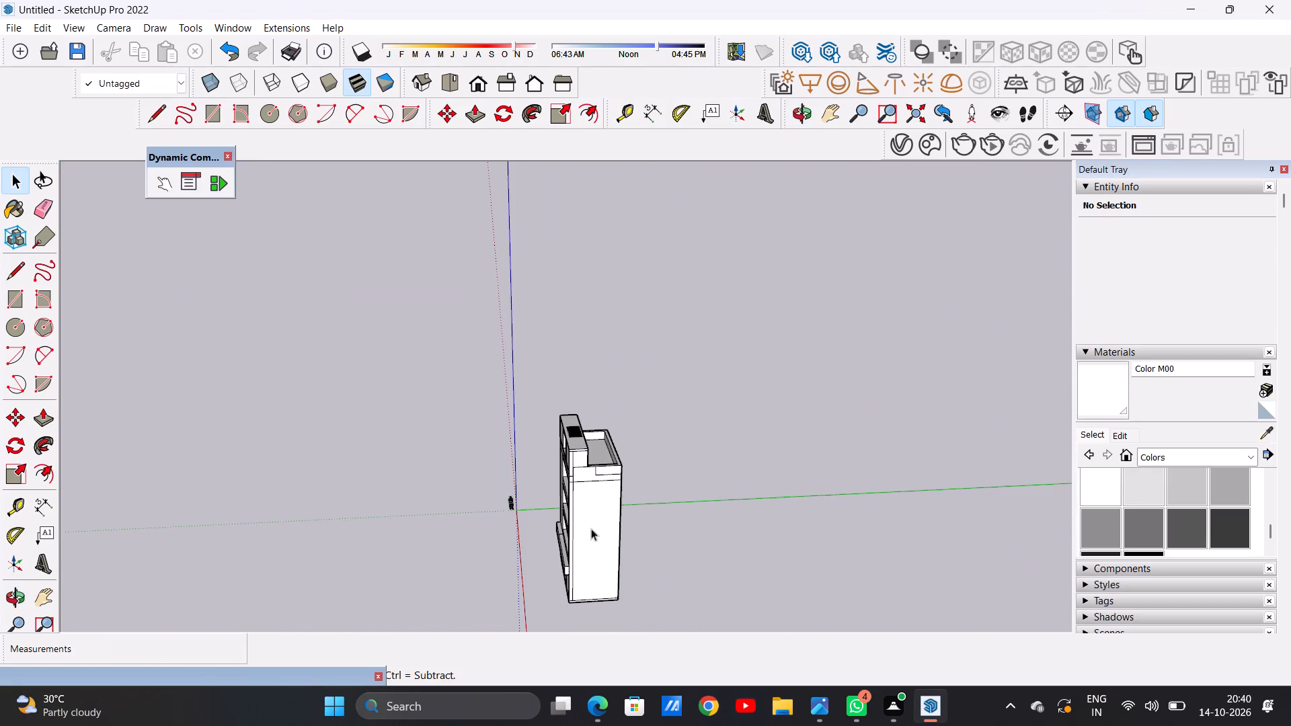
pyautogui.moveTo(518, 532); pyautogui.dragTo(826, 506, button='middle')
pyautogui.moveTo(557, 533); pyautogui.dragTo(686, 497, button='middle')
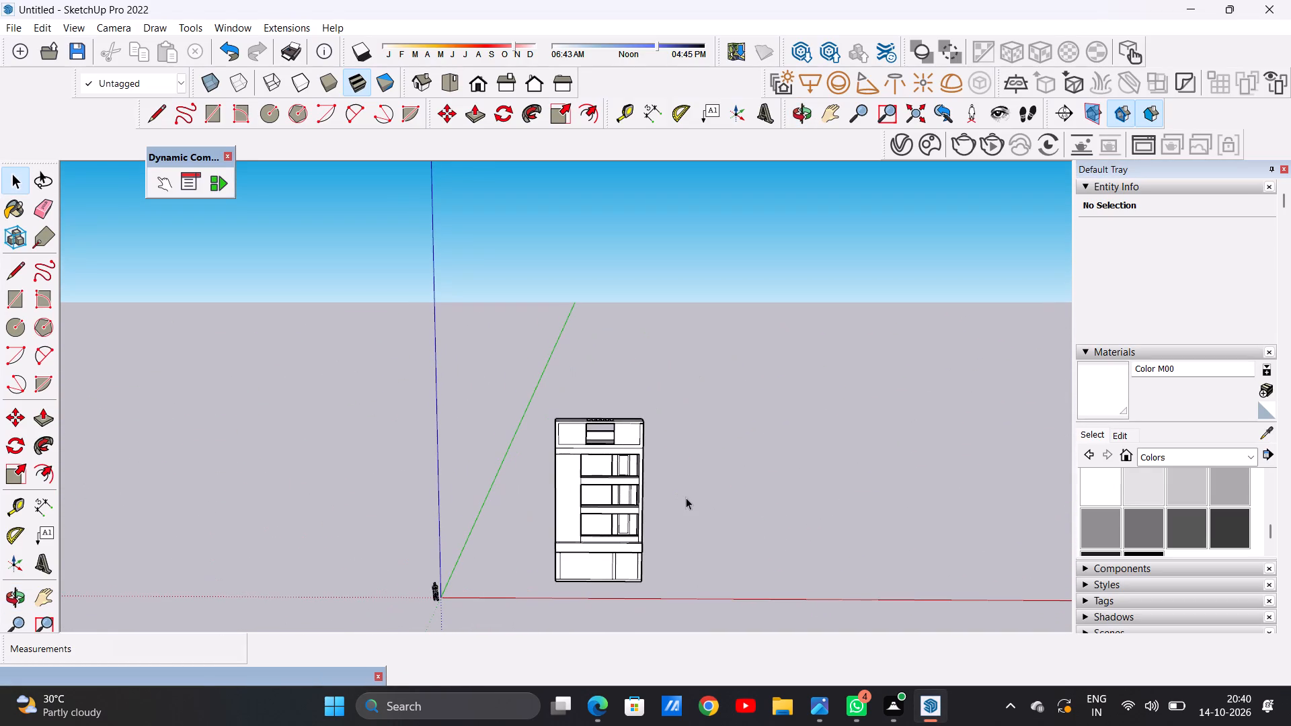
pyautogui.scroll(8, 586, 463)
pyautogui.scroll(-1, 578, 434)
pyautogui.scroll(1, 578, 434)
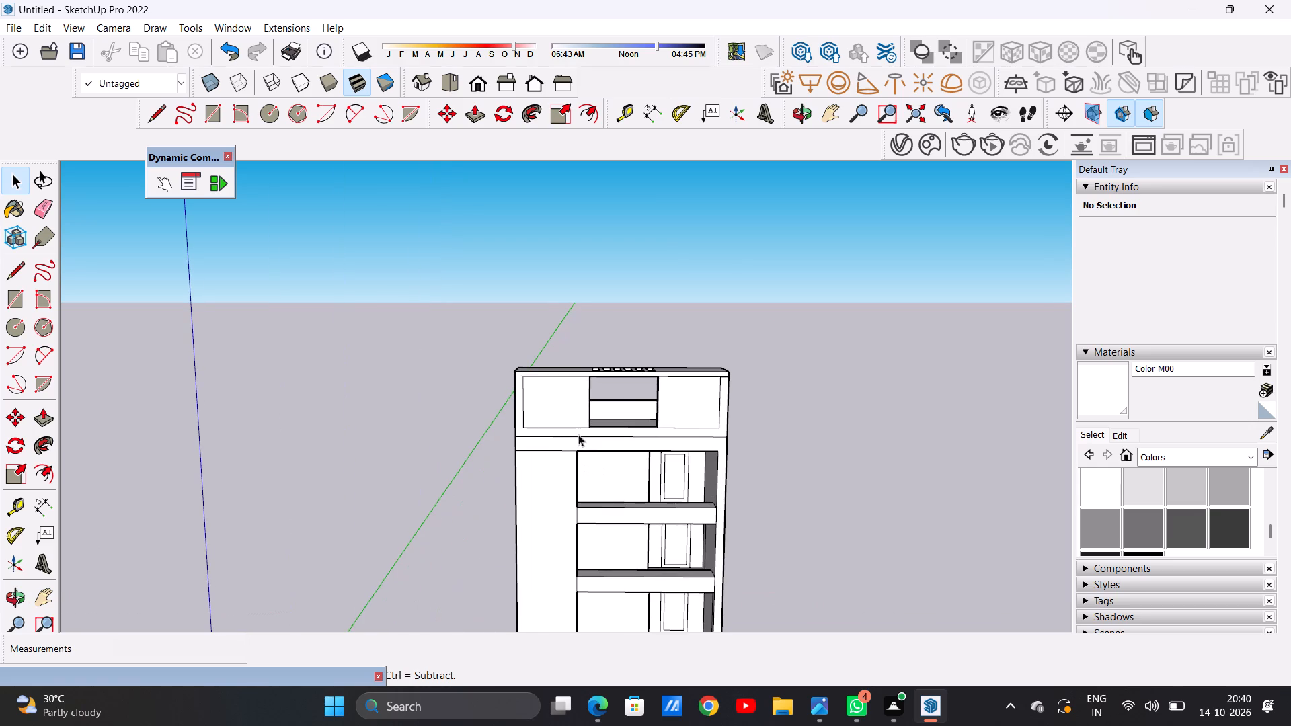
pyautogui.scroll(-11, 582, 436)
pyautogui.scroll(6, 583, 540)
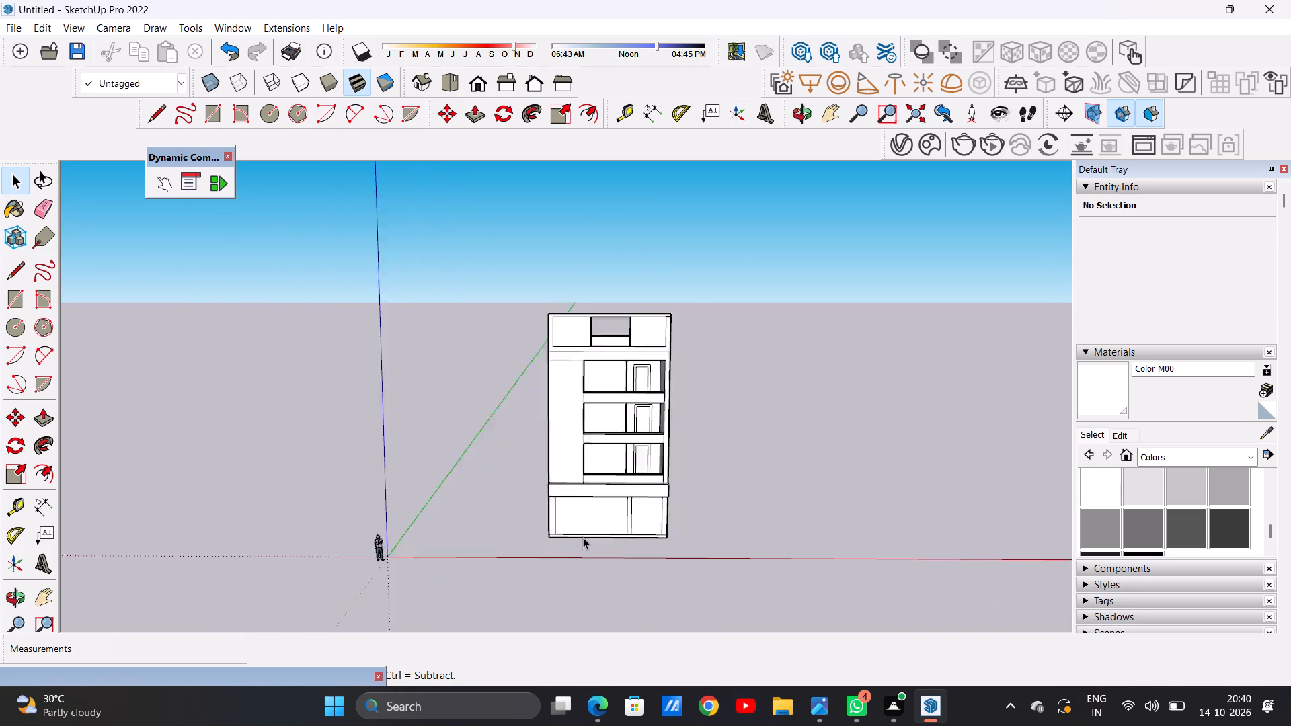
pyautogui.scroll(1, 583, 537)
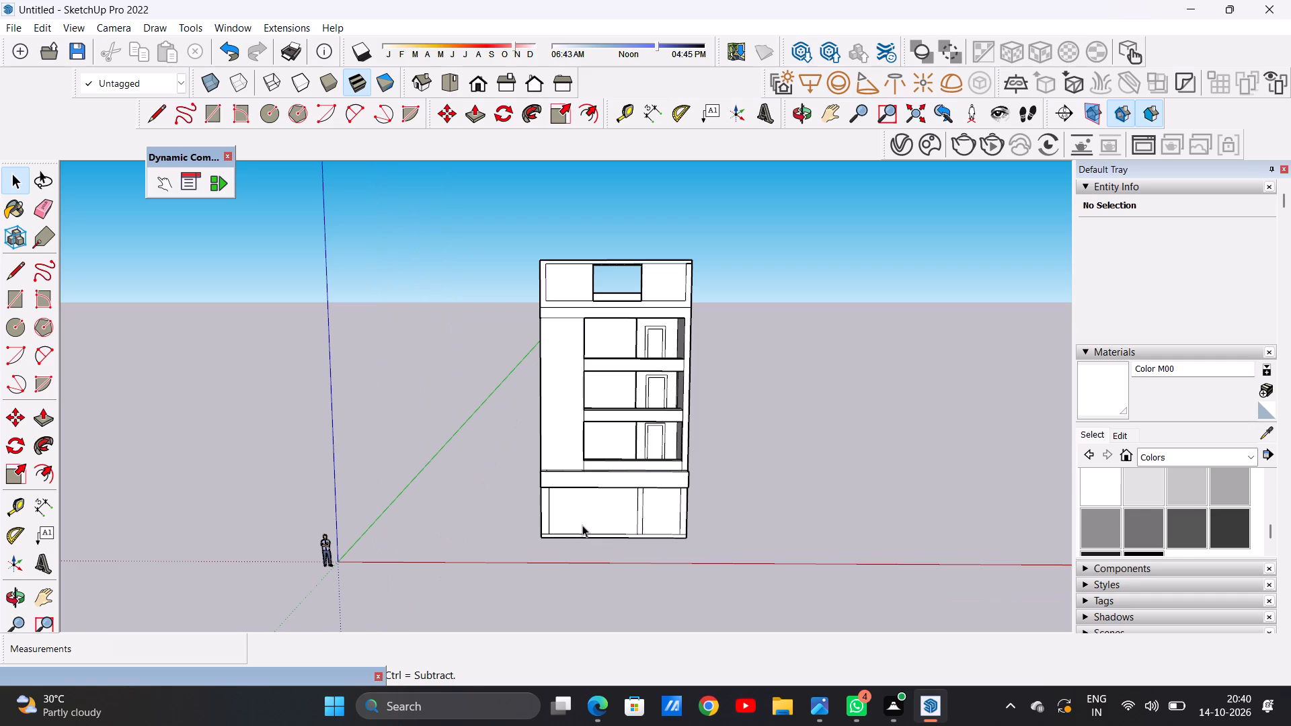
pyautogui.scroll(9, 592, 435)
pyautogui.scroll(-7, 557, 415)
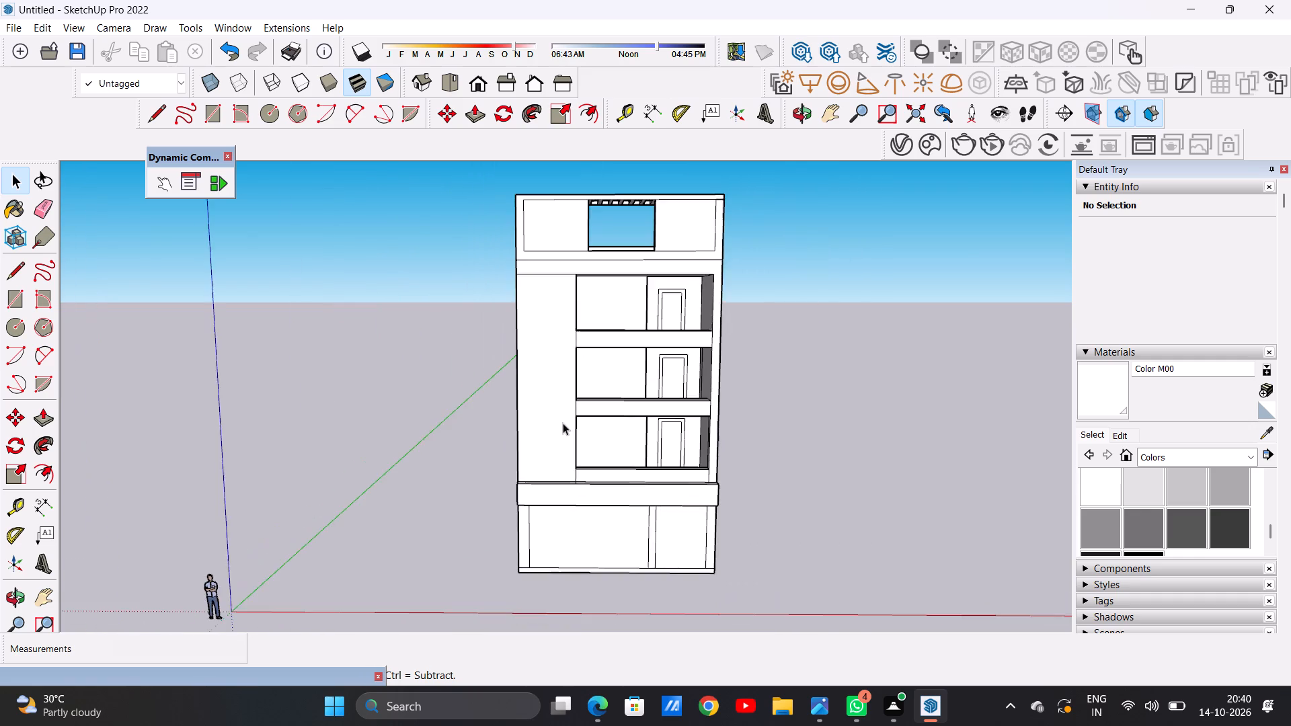
pyautogui.scroll(-4, 563, 423)
pyautogui.moveTo(558, 428); pyautogui.dragTo(477, 456, button='middle')
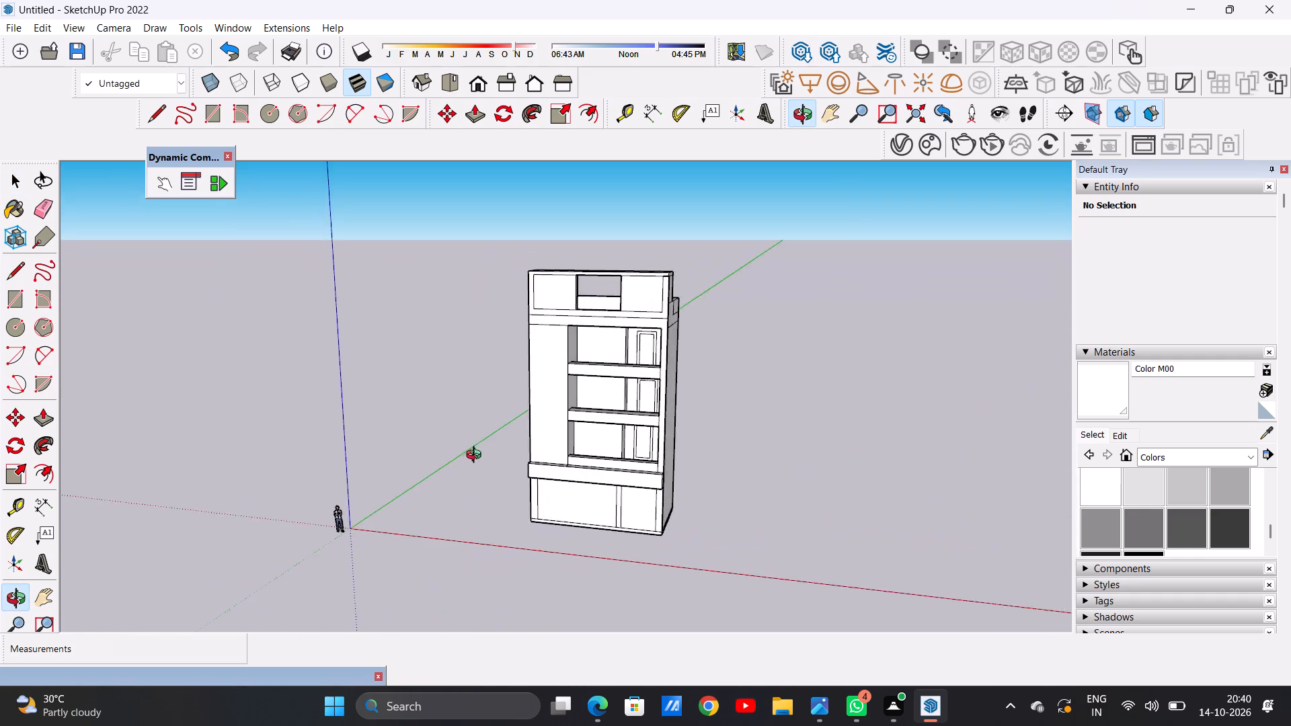
pyautogui.moveTo(477, 456); pyautogui.dragTo(547, 457, button='middle')
pyautogui.scroll(-3, 568, 445)
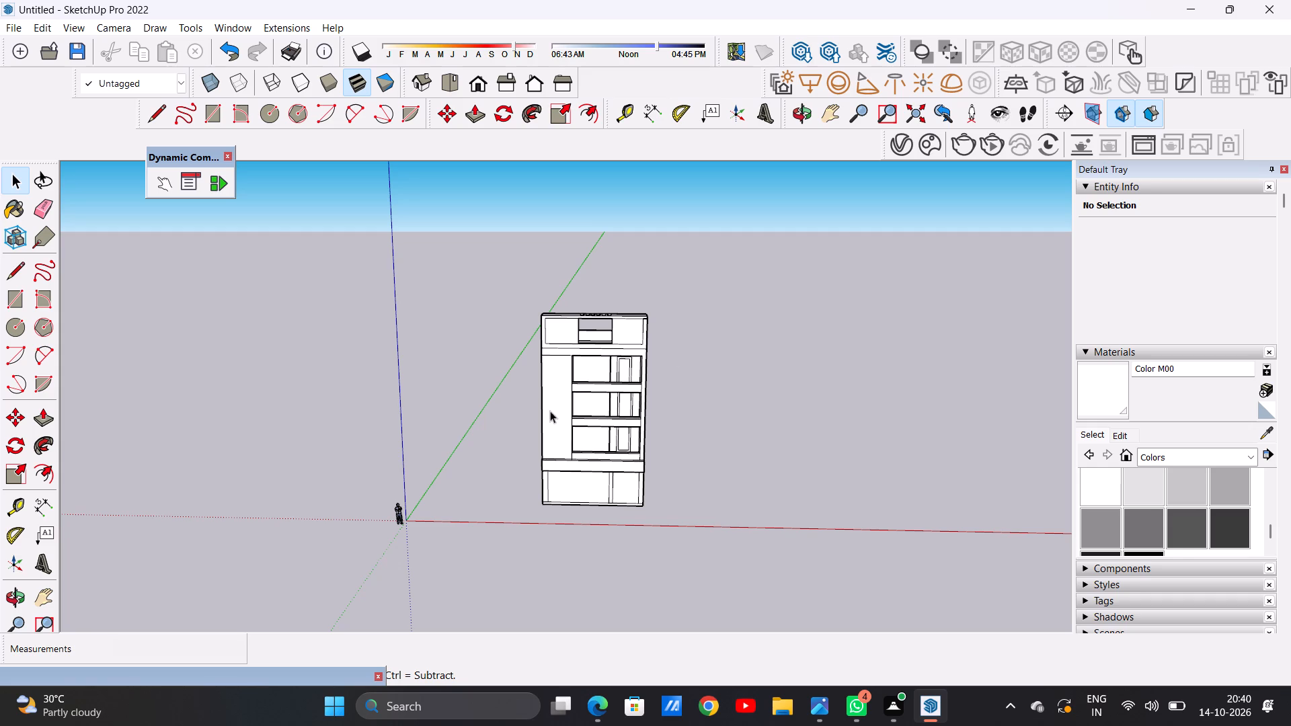
# Inspect the rooftop frame, its central opening and the slotted top slab from the front and from above.
pyautogui.scroll(-6, 573, 402)
pyautogui.scroll(11, 584, 341)
pyautogui.scroll(-1, 604, 339)
pyautogui.scroll(1, 603, 340)
pyautogui.scroll(-1, 602, 342)
pyautogui.scroll(20, 600, 344)
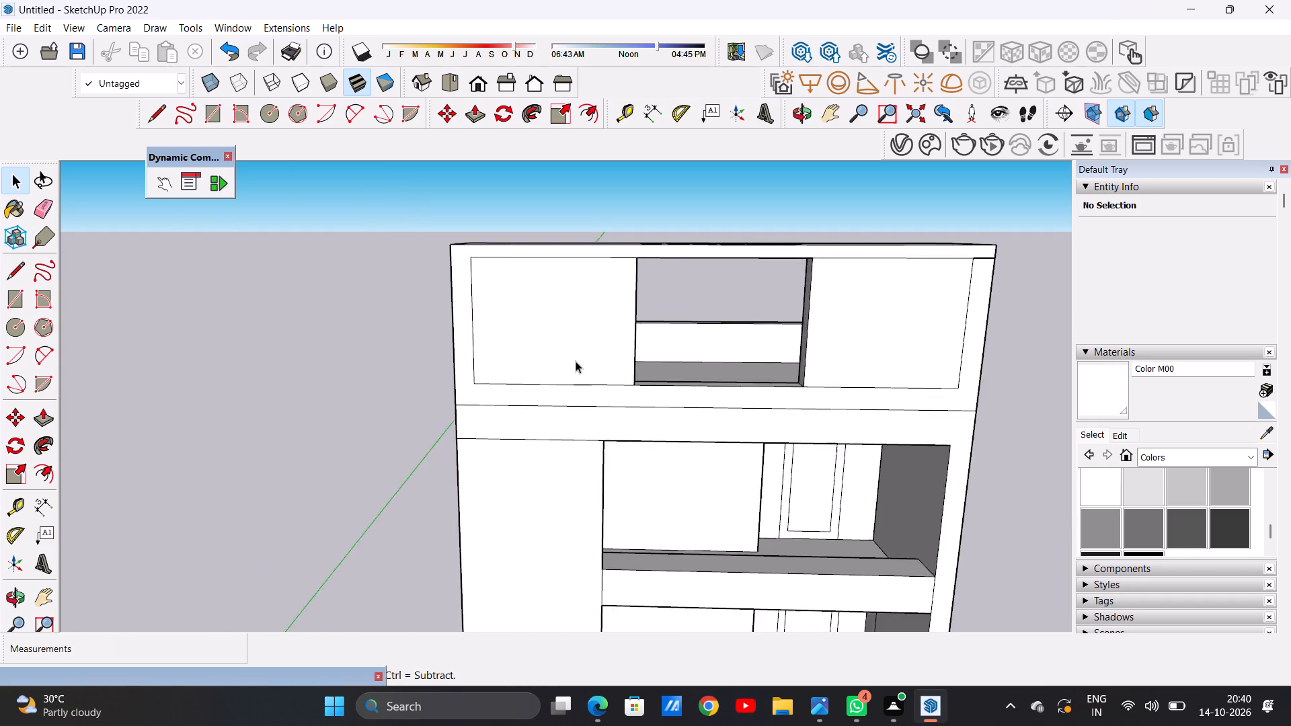
pyautogui.scroll(2, 576, 361)
pyautogui.scroll(-8, 526, 350)
pyautogui.scroll(1, 565, 331)
pyautogui.scroll(-4, 565, 331)
pyautogui.moveTo(798, 332); pyautogui.dragTo(311, 480, button='middle')
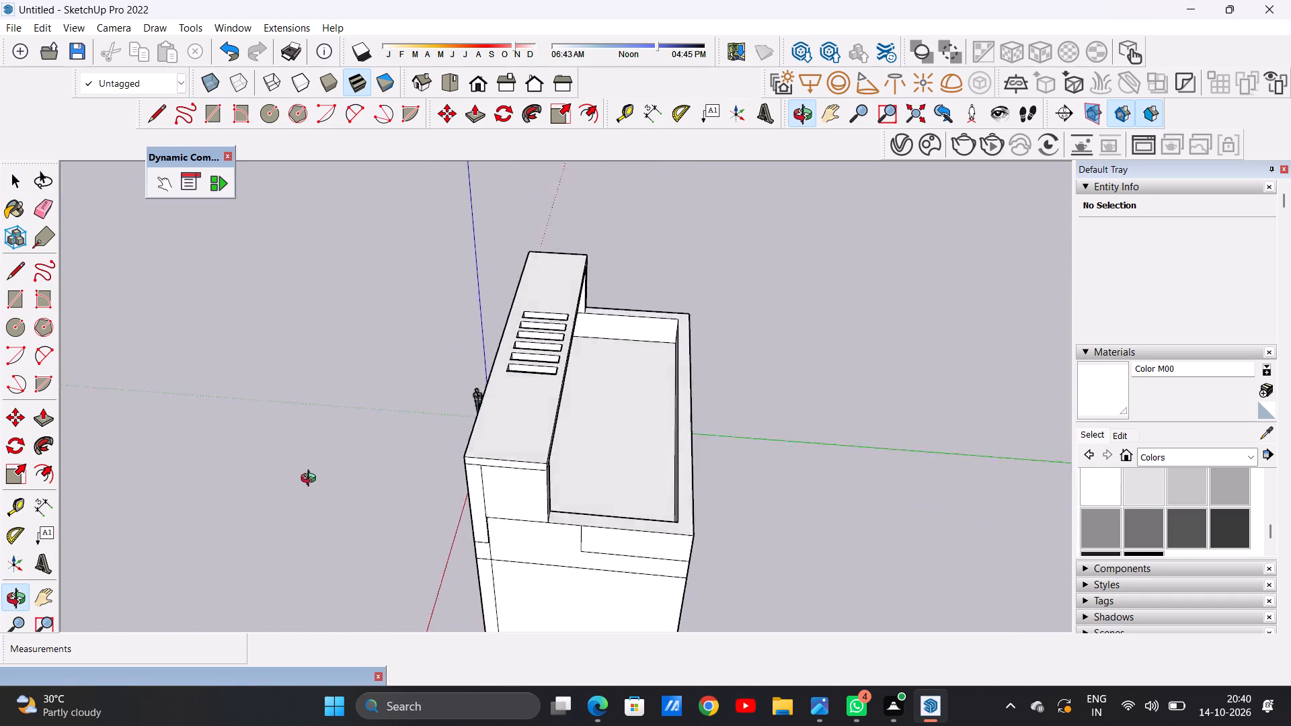
pyautogui.moveTo(311, 480); pyautogui.dragTo(714, 424, button='middle')
pyautogui.moveTo(719, 378); pyautogui.dragTo(746, 323, button='middle')
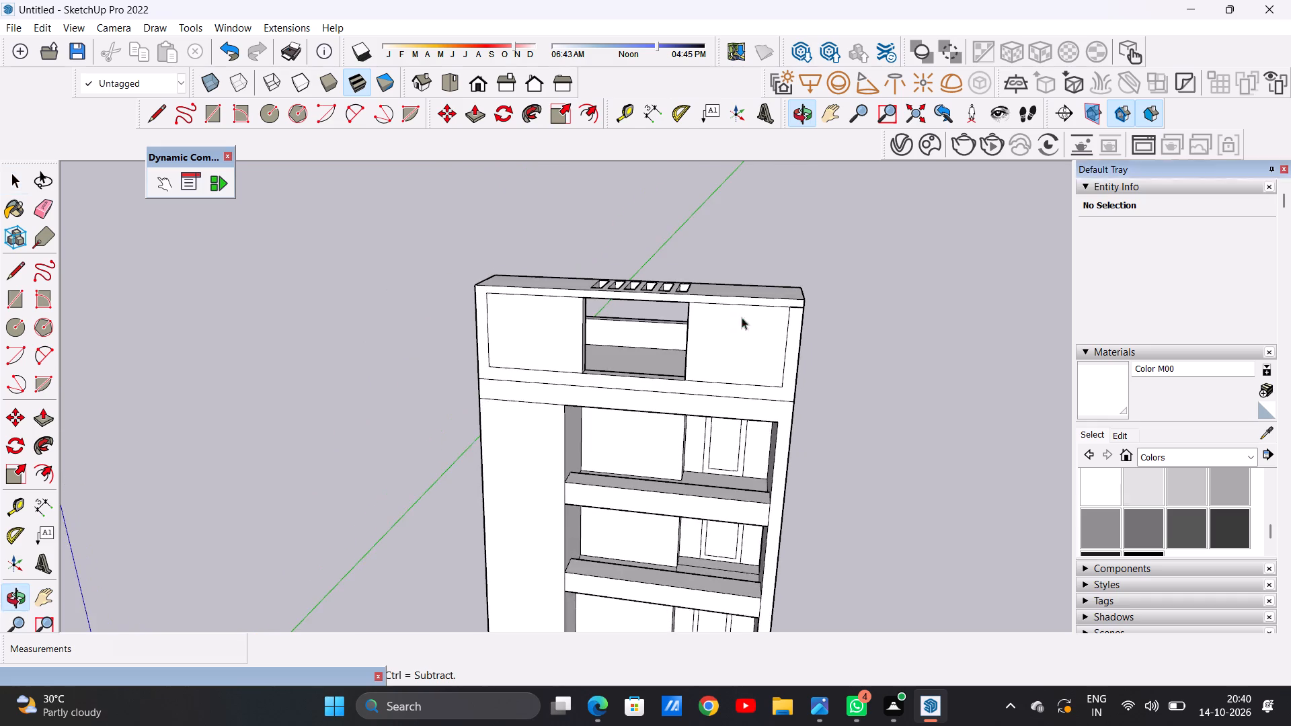
pyautogui.scroll(-9, 580, 351)
pyautogui.scroll(6, 579, 484)
pyautogui.scroll(-6, 593, 473)
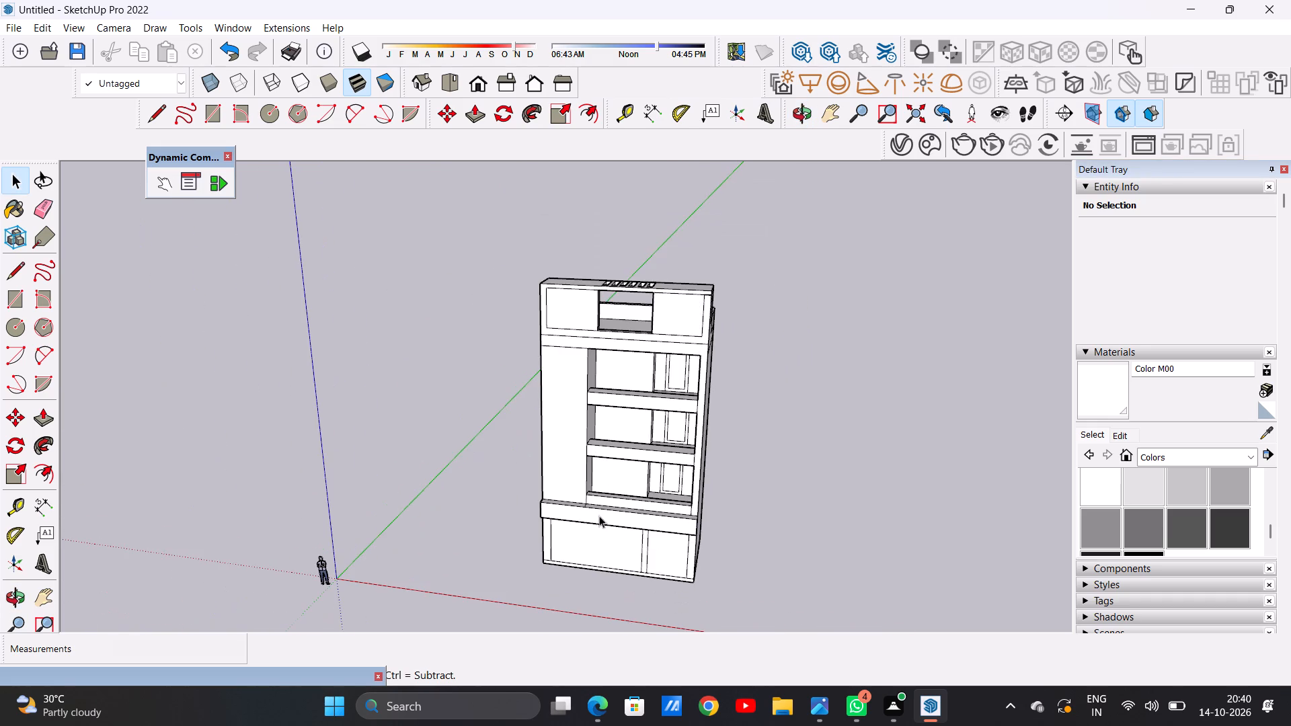
# Paint the wide ground-floor shopfront panel with Blinds Cellular White from the Window Coverings materials.
pyautogui.moveTo(599, 516); pyautogui.dragTo(629, 389, button='middle')
pyautogui.scroll(12, 588, 549)
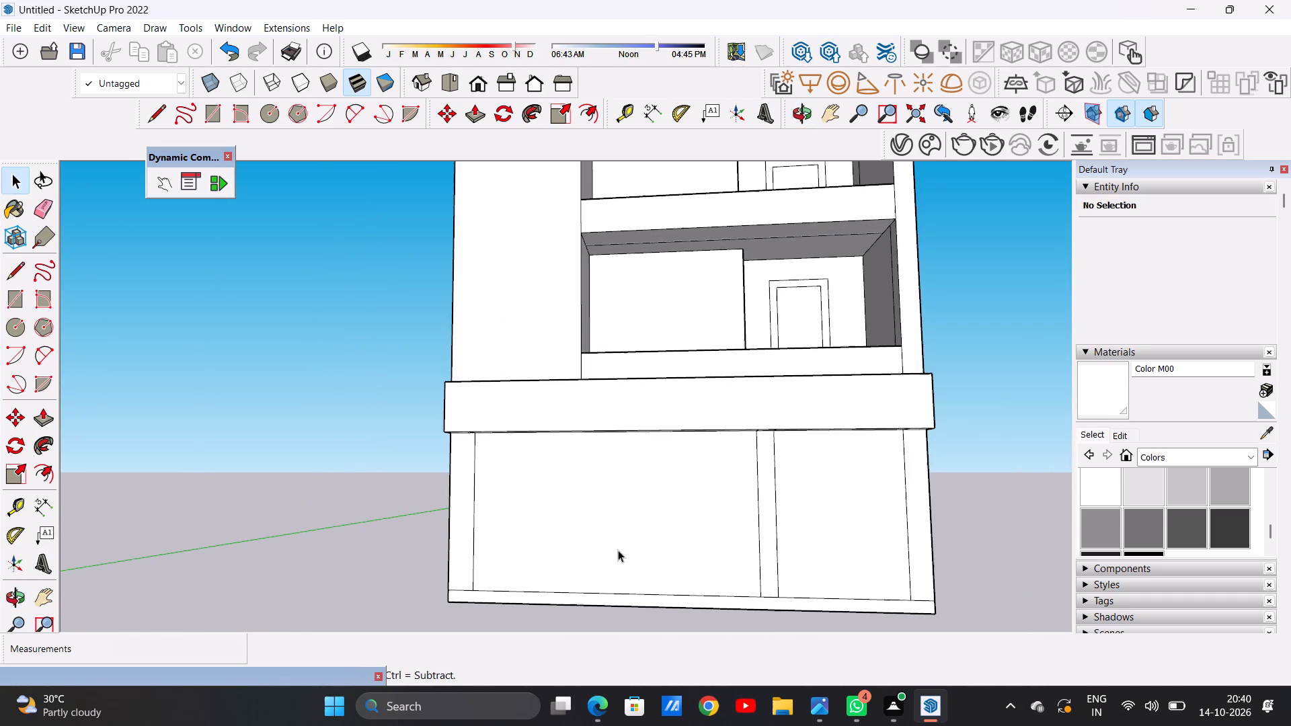
pyautogui.moveTo(631, 581); pyautogui.dragTo(637, 606, button='middle')
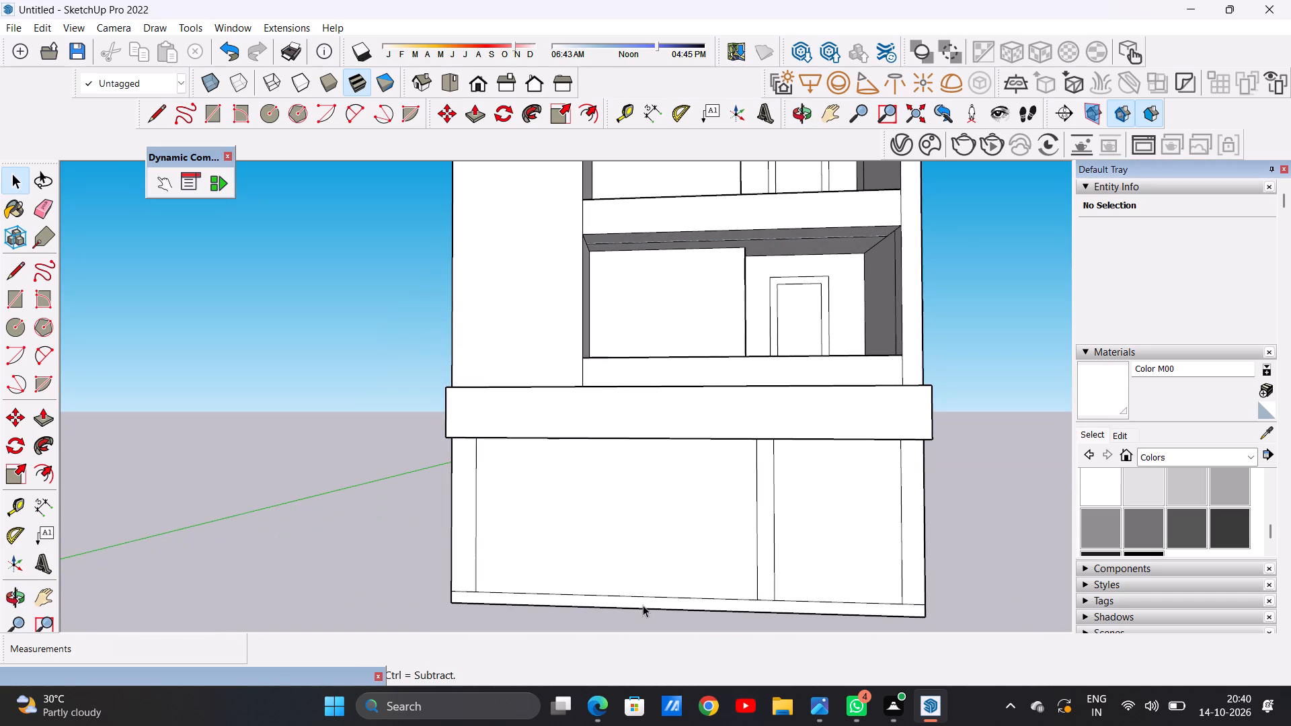
pyautogui.scroll(1, 730, 532)
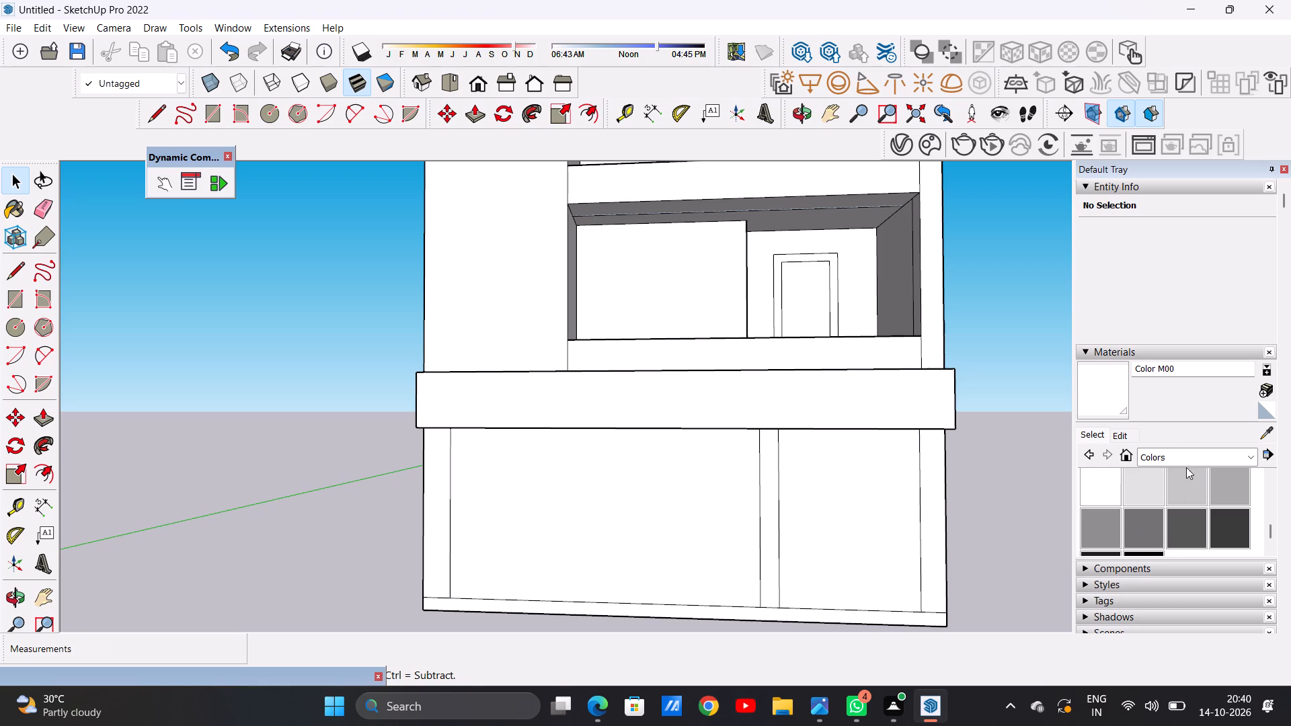
pyautogui.click(1194, 450)
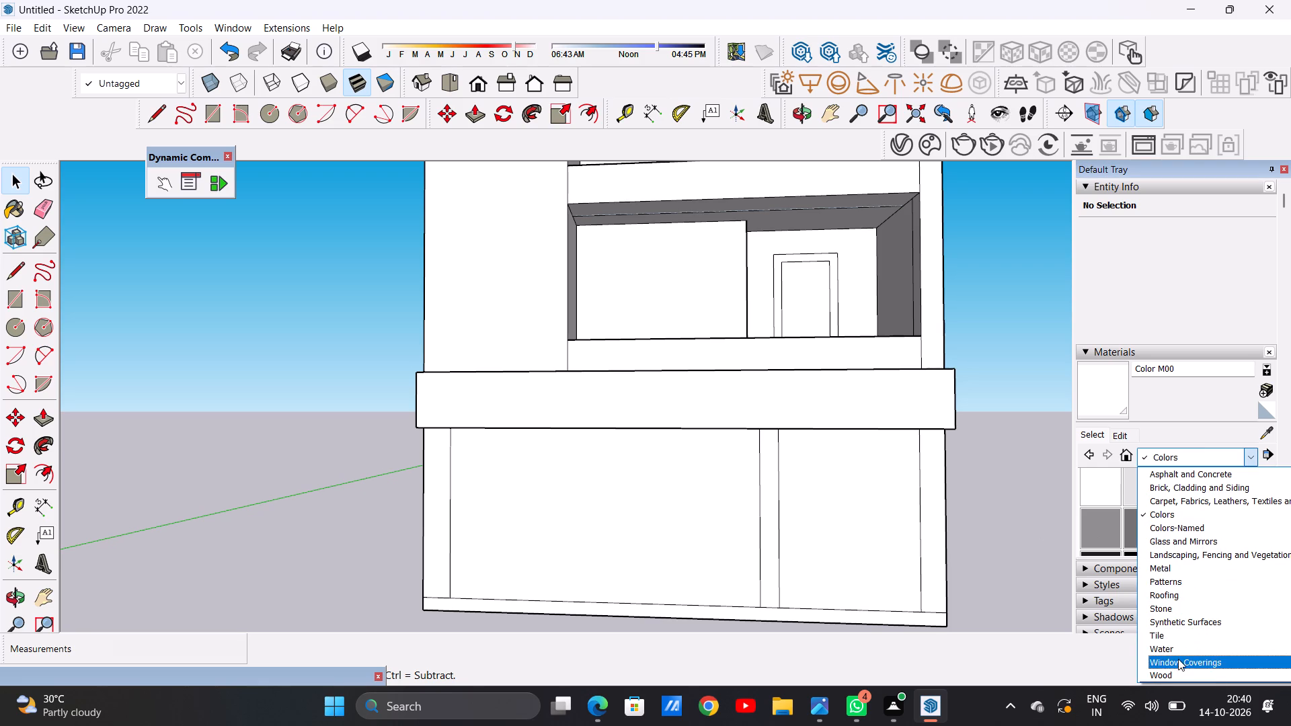
pyautogui.click(1178, 659)
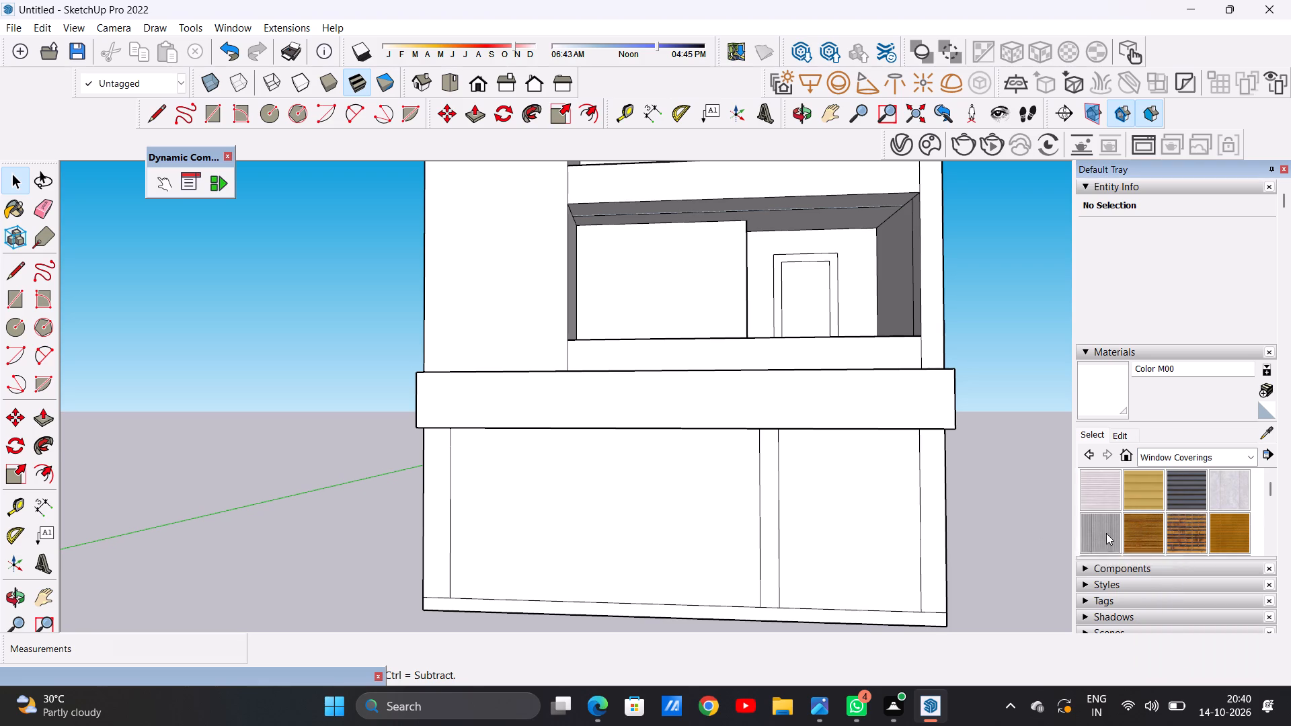
pyautogui.click(1105, 497)
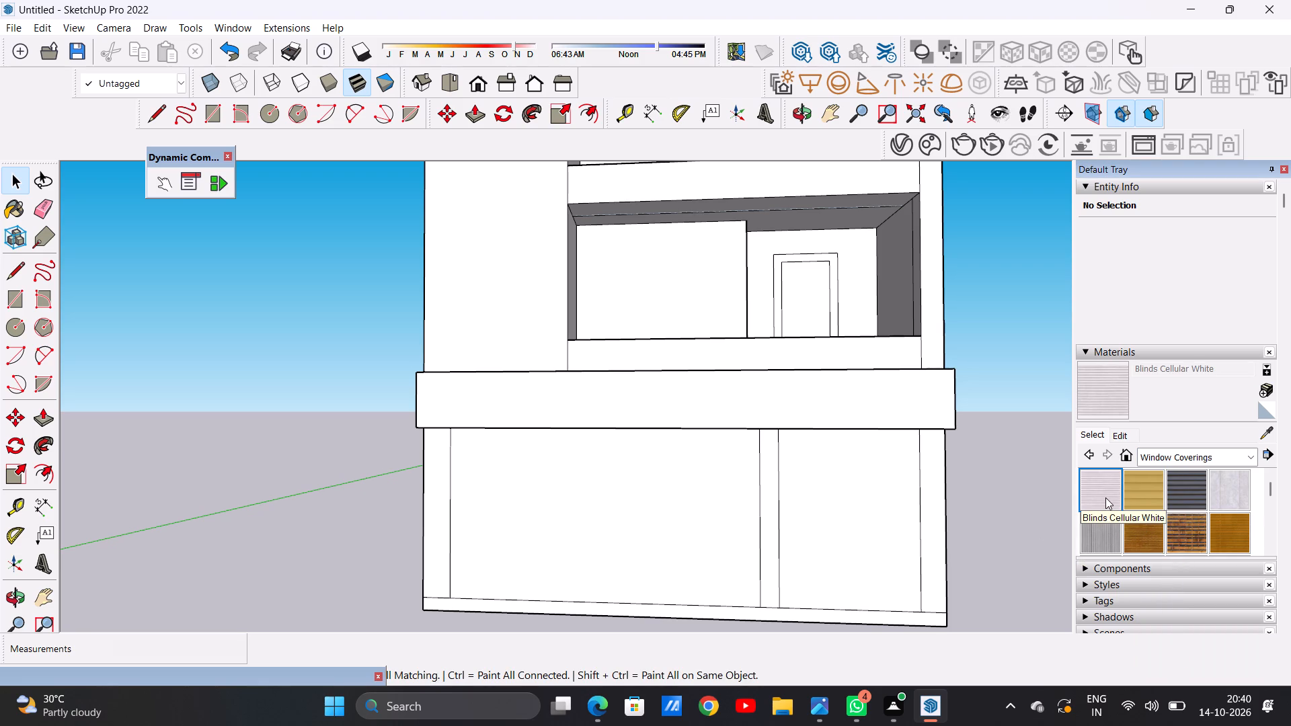
pyautogui.scroll(4, 699, 536)
pyautogui.scroll(-1, 699, 536)
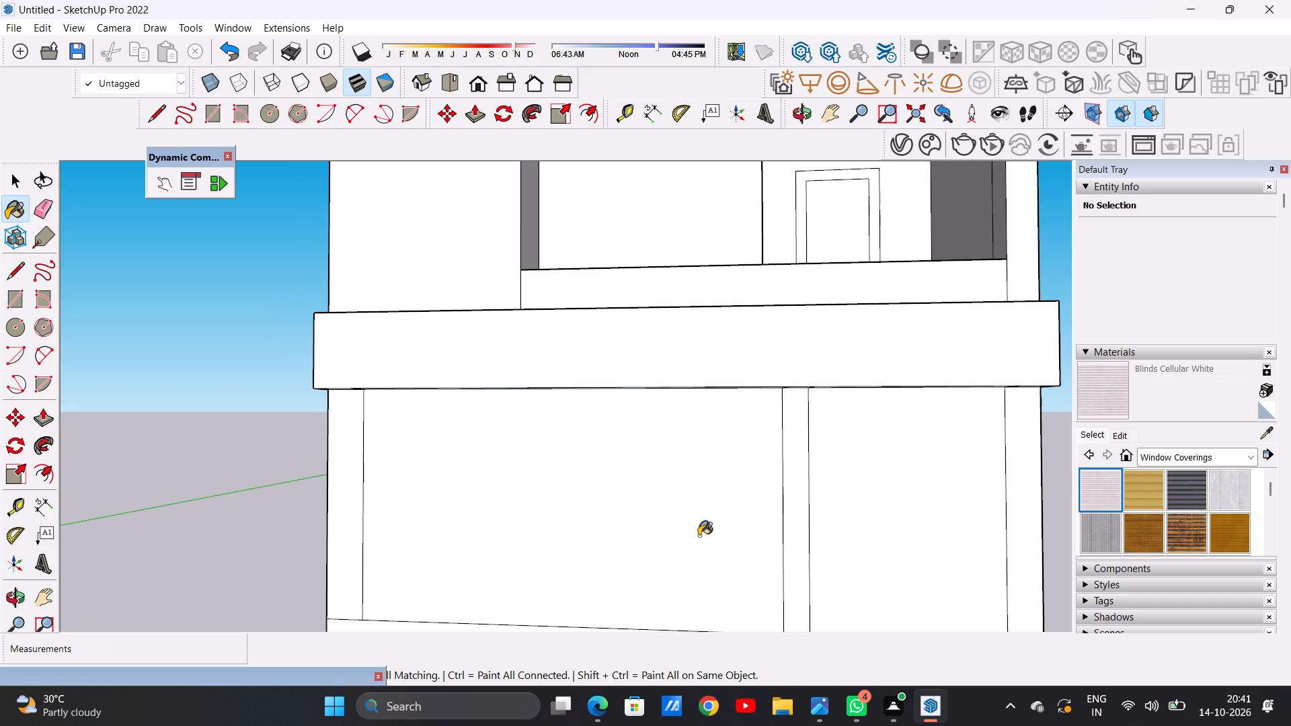
pyautogui.scroll(4, 685, 487)
pyautogui.click(682, 483)
pyautogui.scroll(-11, 682, 432)
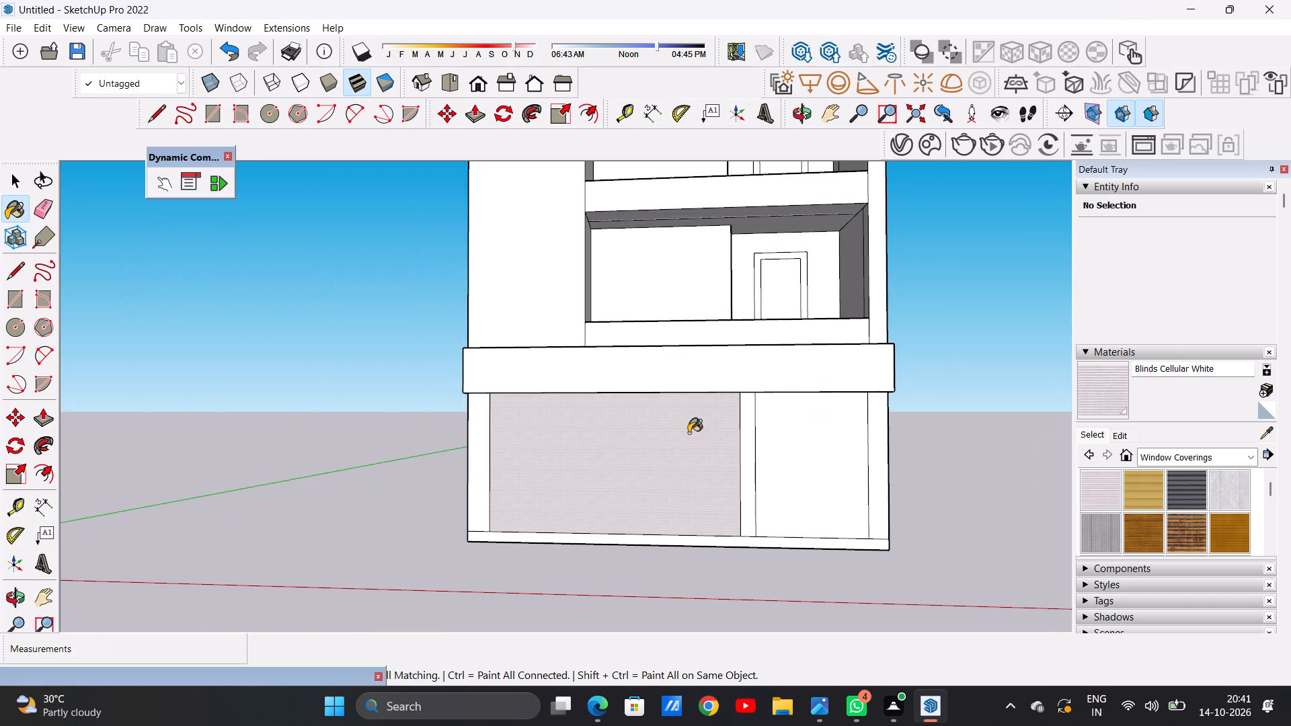
# Paint the narrower ground-floor shopfront panel with the same Blinds Cellular White material.
pyautogui.scroll(7, 684, 429)
pyautogui.click(939, 441)
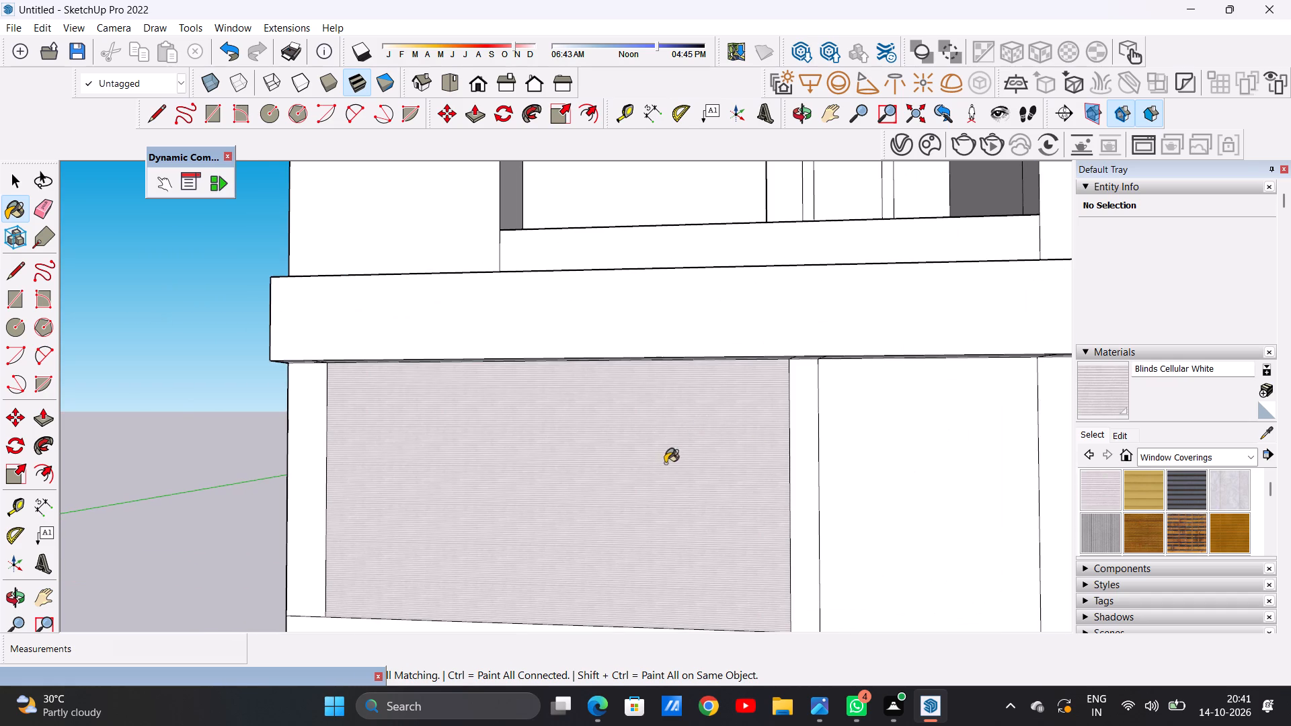
pyautogui.scroll(-8, 664, 477)
pyautogui.moveTo(680, 495); pyautogui.dragTo(685, 525, button='middle')
pyautogui.scroll(-1, 677, 499)
pyautogui.scroll(6, 677, 499)
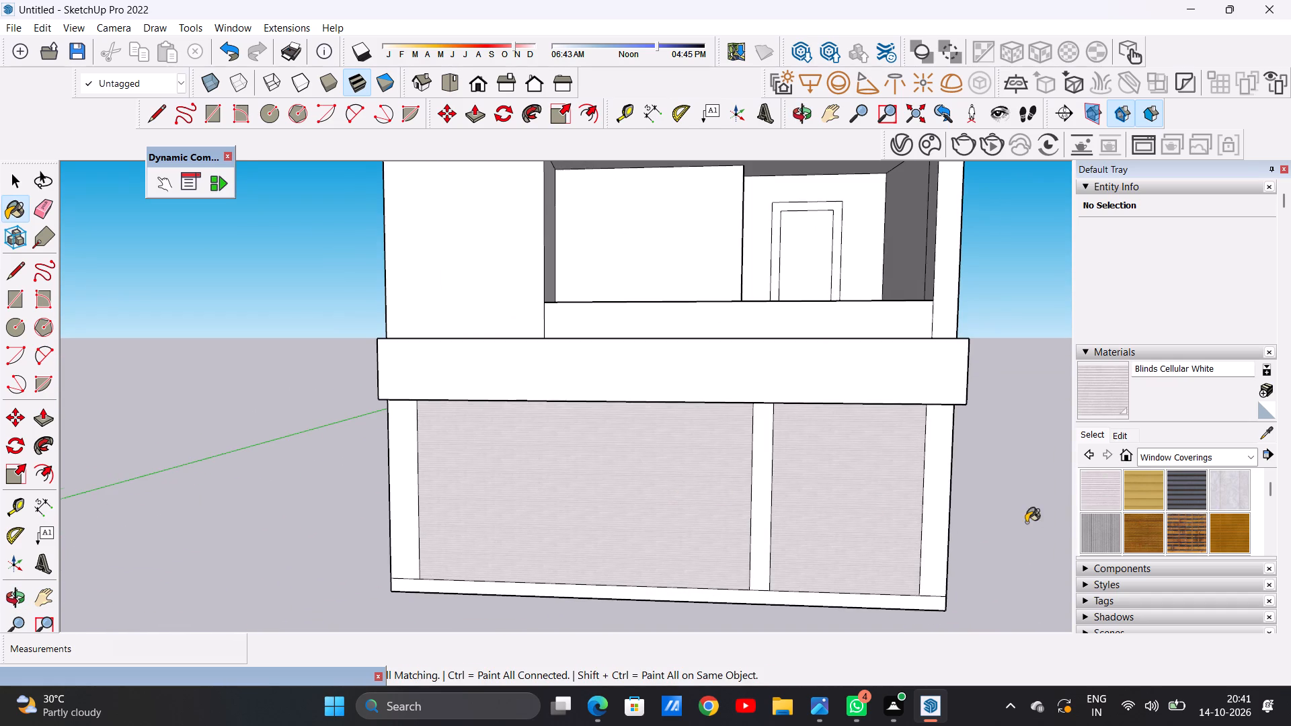
# Try a 5' texture size for the Blinds Cellular White material, and settle on 10' by 10'.
pyautogui.click(1124, 436)
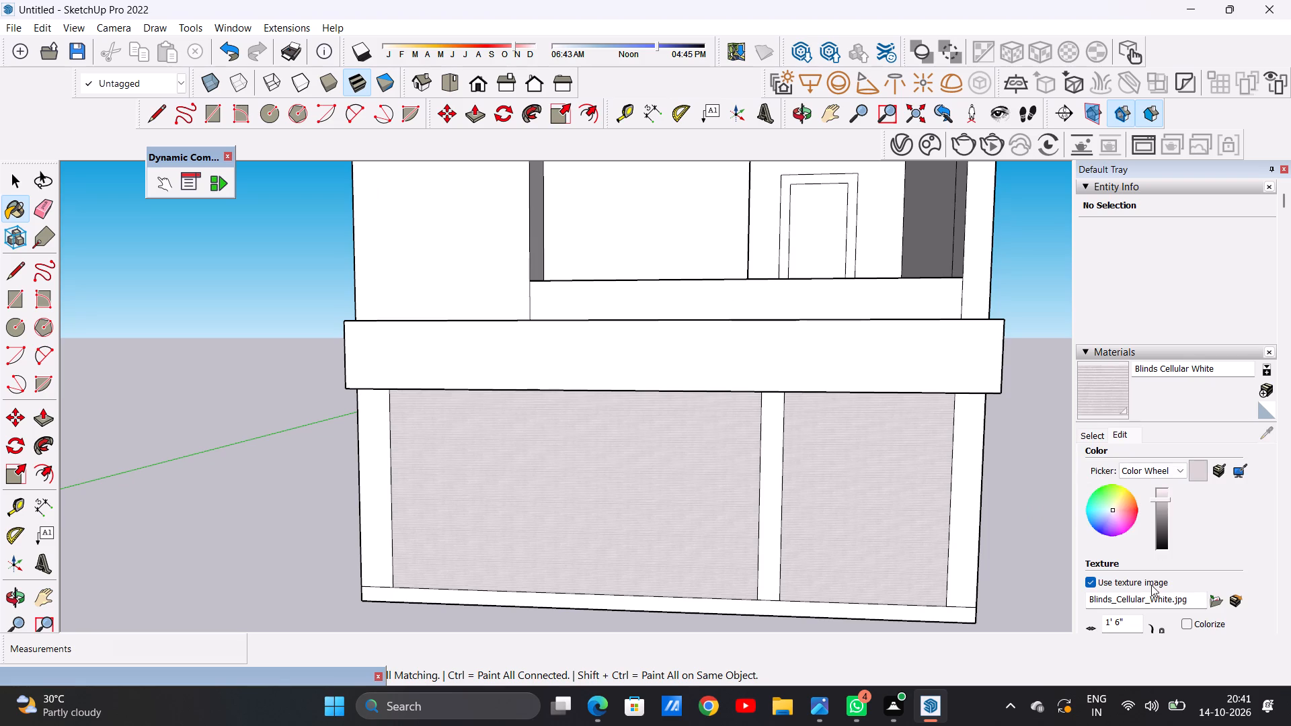
pyautogui.scroll(-2, 1136, 550)
pyautogui.click(1126, 478)
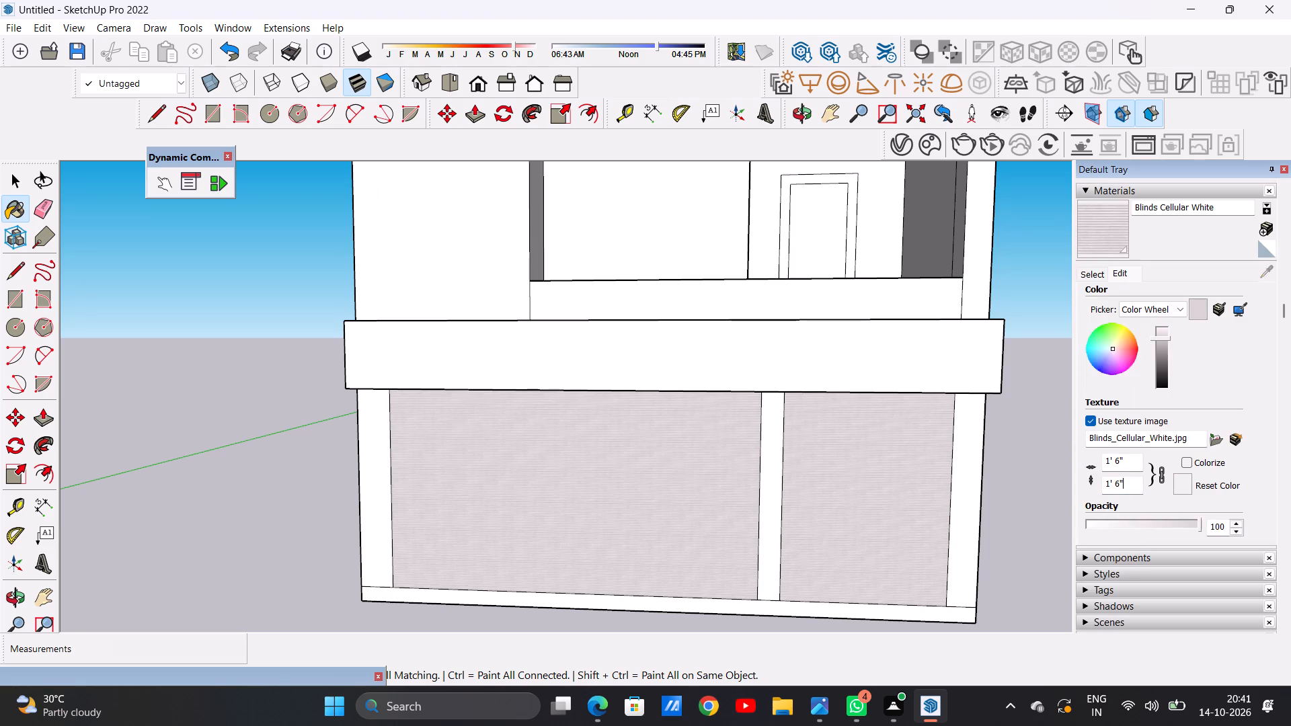
pyautogui.press('BackSpace')
pyautogui.press('BackSpace')
pyautogui.press('BackSpace')
pyautogui.press('BackSpace')
pyautogui.press('BackSpace')
pyautogui.press('BackSpace')
pyautogui.write("5'")
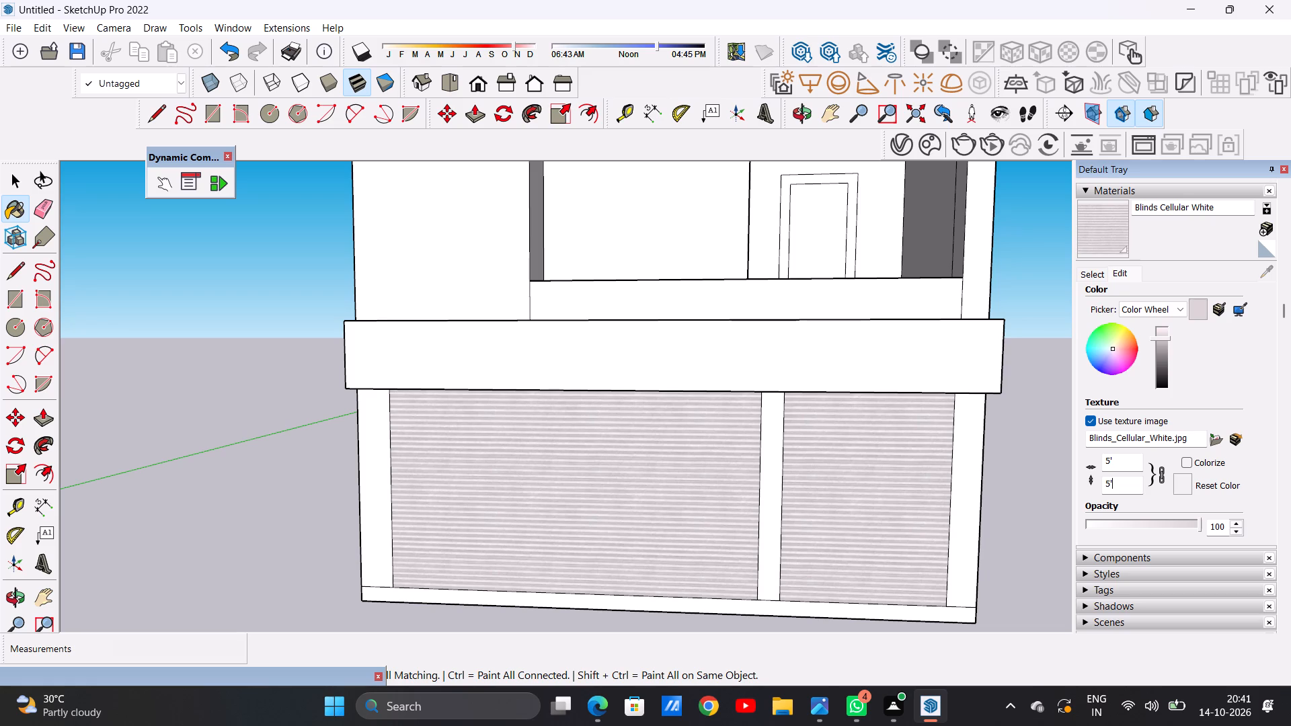
pyautogui.press('BackSpace')
pyautogui.press('BackSpace')
pyautogui.press('BackSpace')
pyautogui.press('BackSpace')
pyautogui.write("10'")
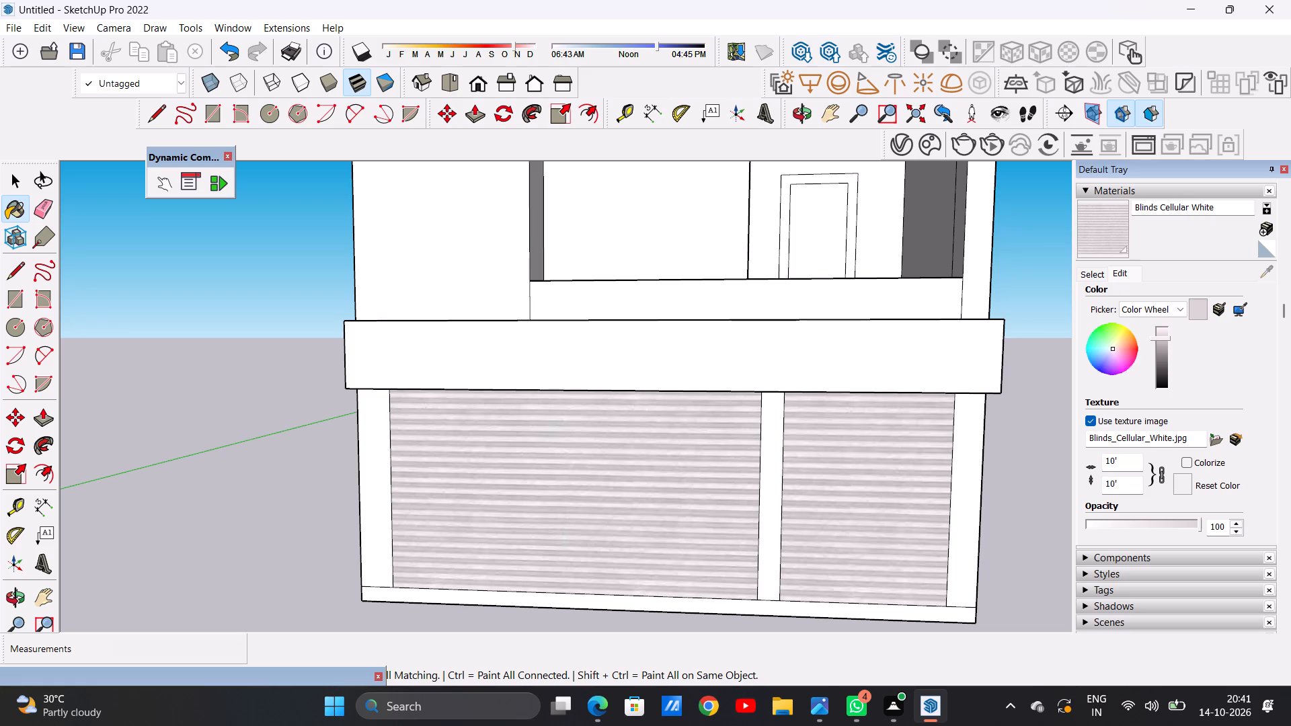
pyautogui.press('Return')
pyautogui.scroll(-14, 734, 509)
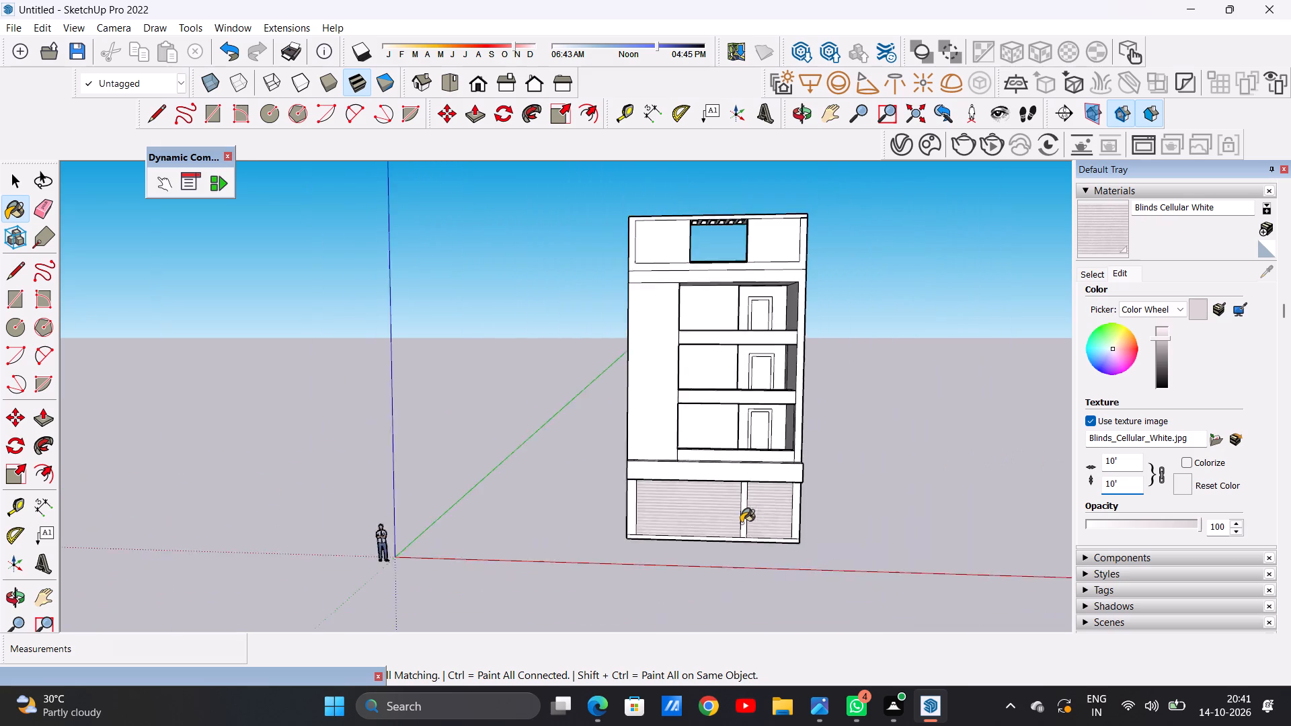
pyautogui.scroll(4, 773, 512)
pyautogui.press('space')
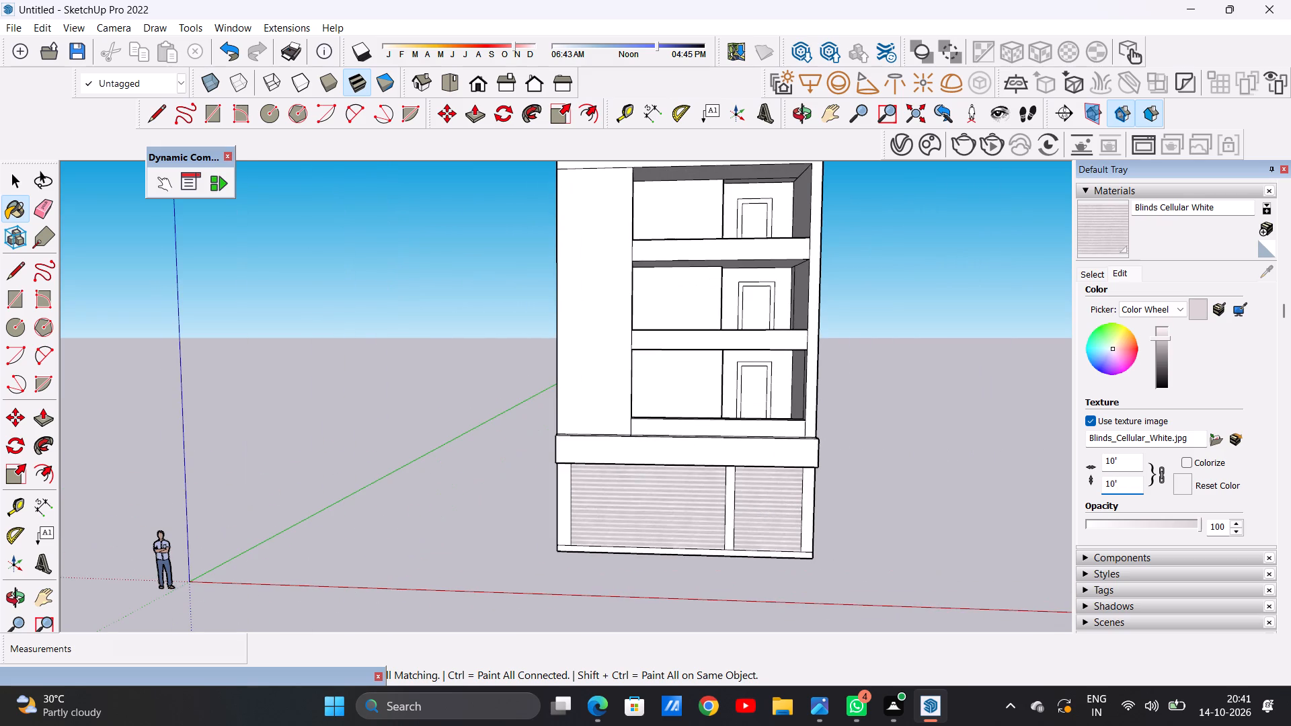
pyautogui.scroll(-4, 626, 565)
pyautogui.scroll(6, 688, 534)
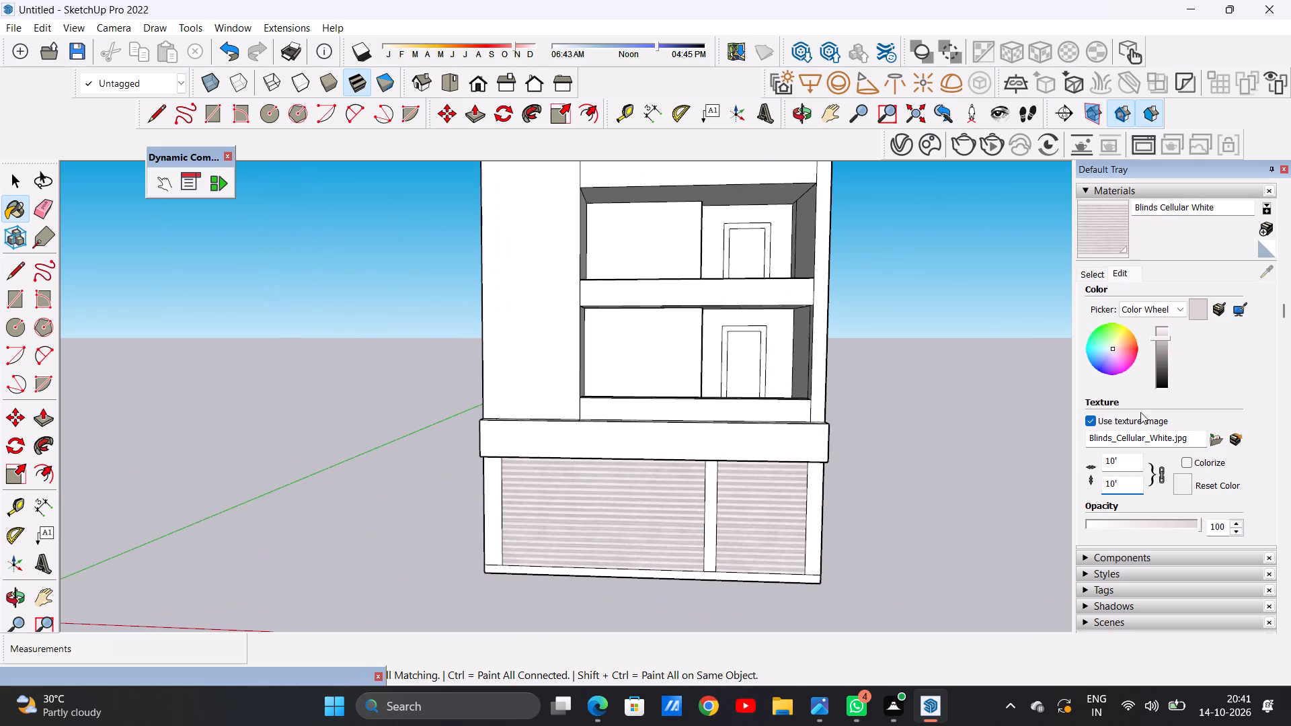
# Paint the three ground-floor pillars beside the shutters with Formica Laminate Dark from the Synthetic Surfaces materials.
pyautogui.click(1095, 275)
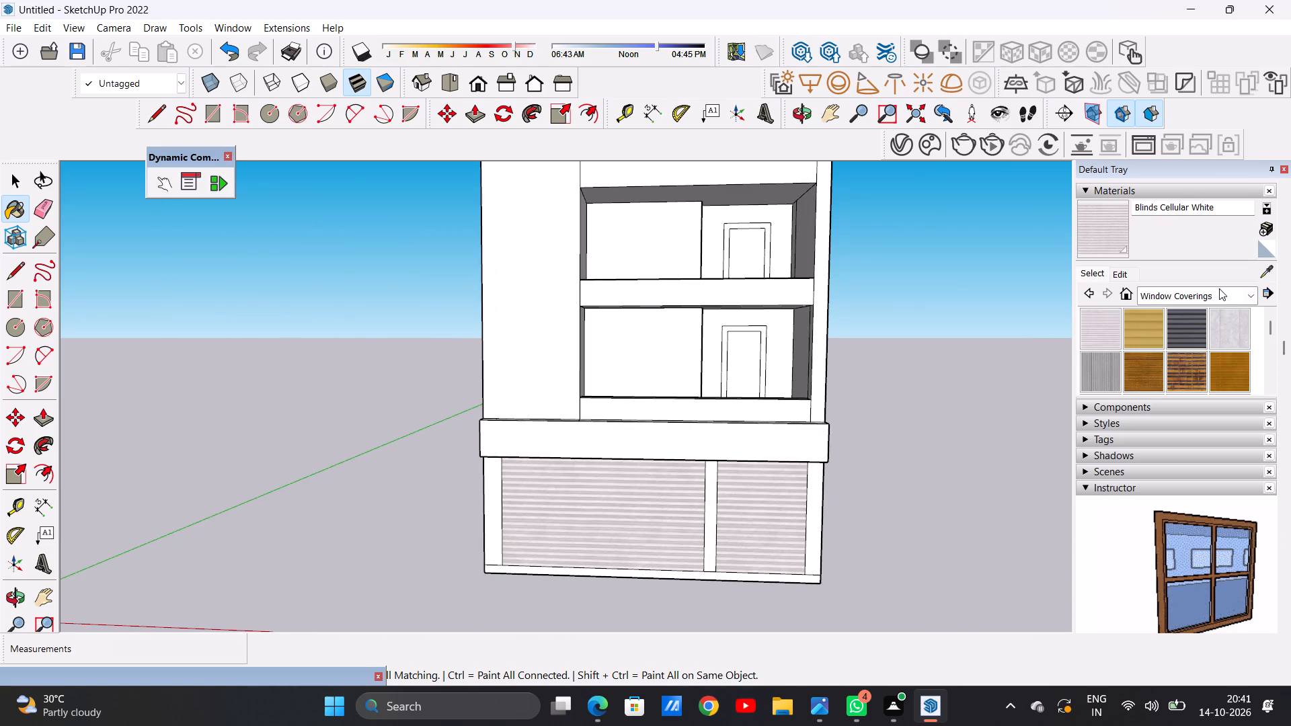
pyautogui.click(1221, 297)
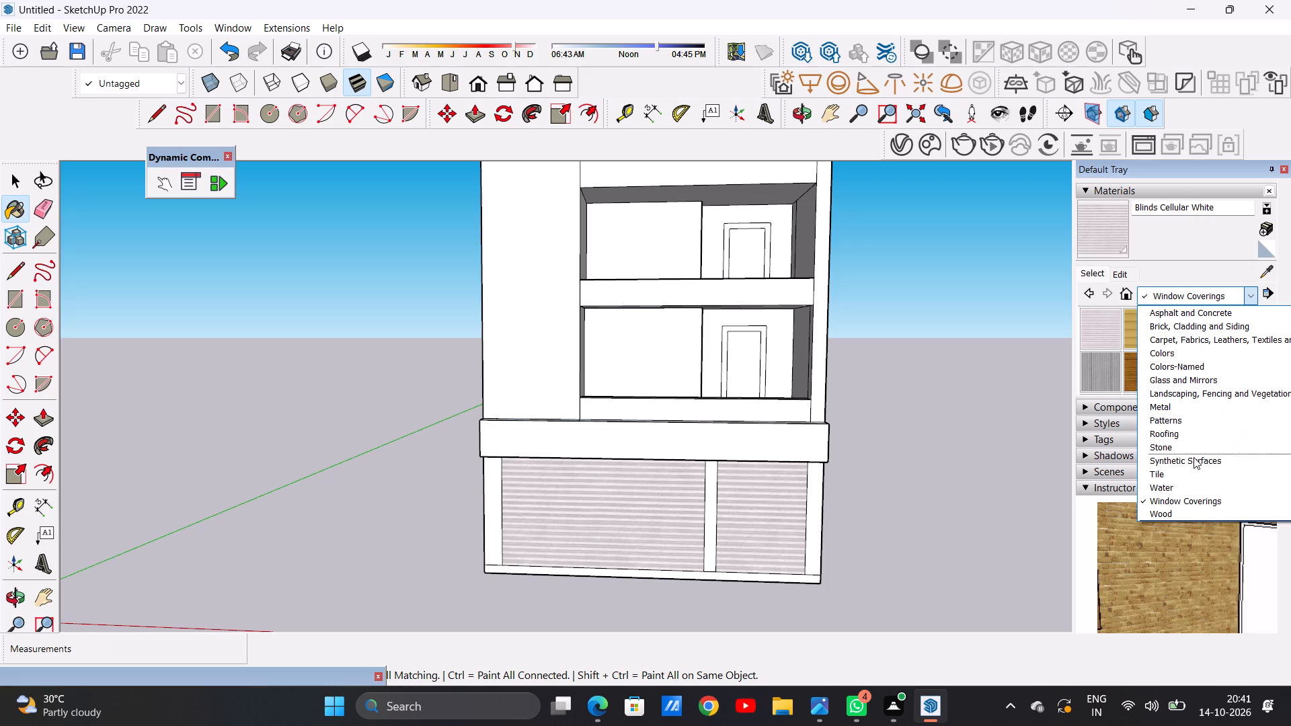
pyautogui.click(1194, 460)
pyautogui.click(1220, 317)
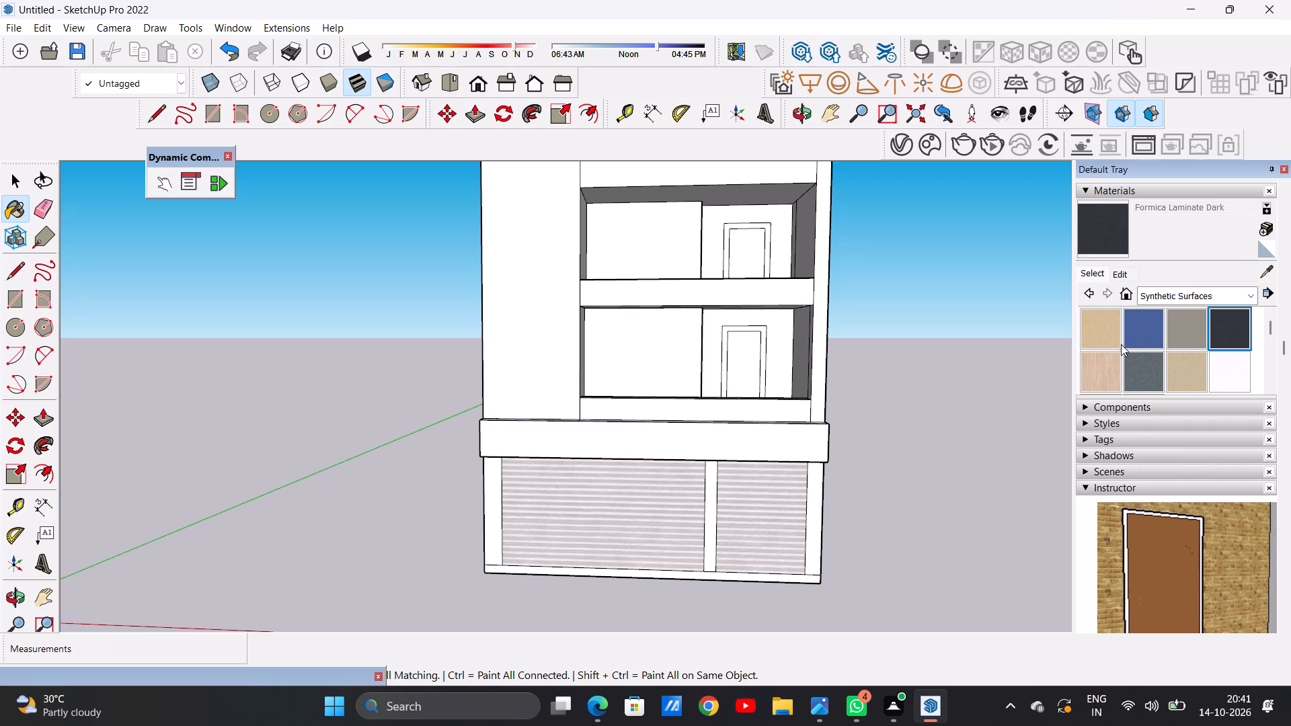
pyautogui.scroll(10, 481, 518)
pyautogui.click(500, 516)
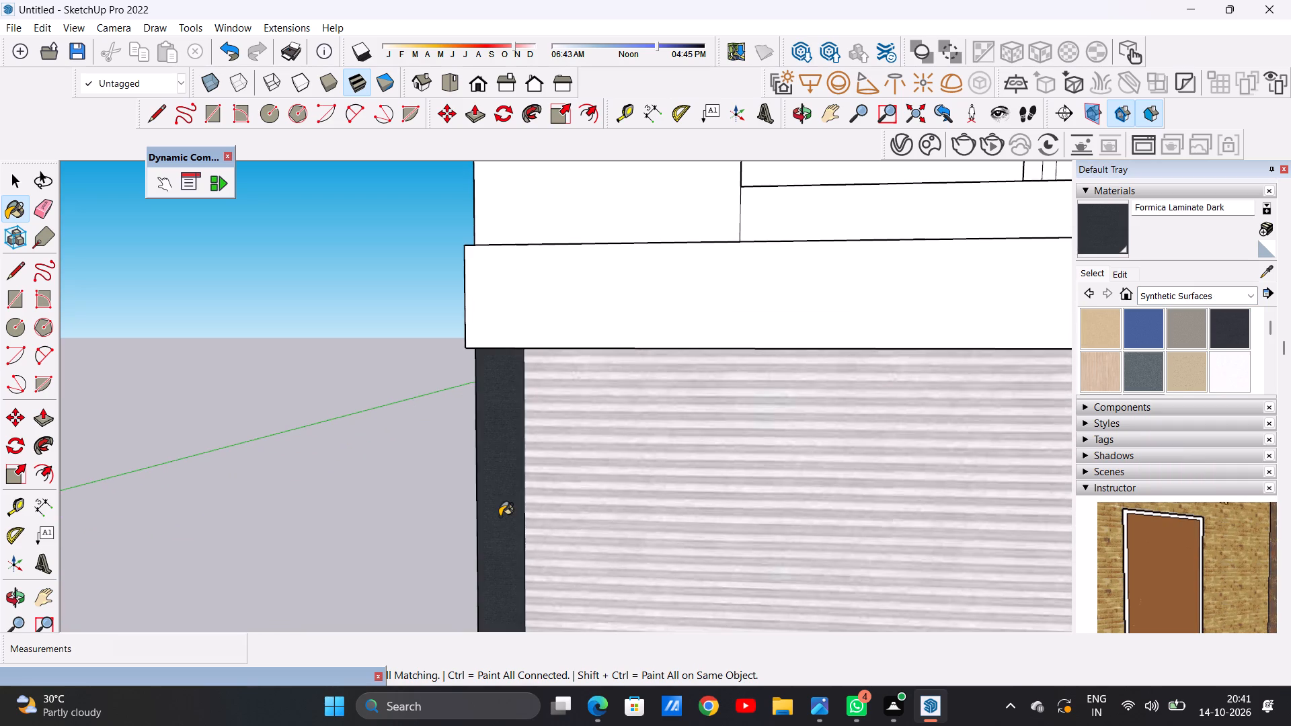
pyautogui.scroll(-11, 500, 516)
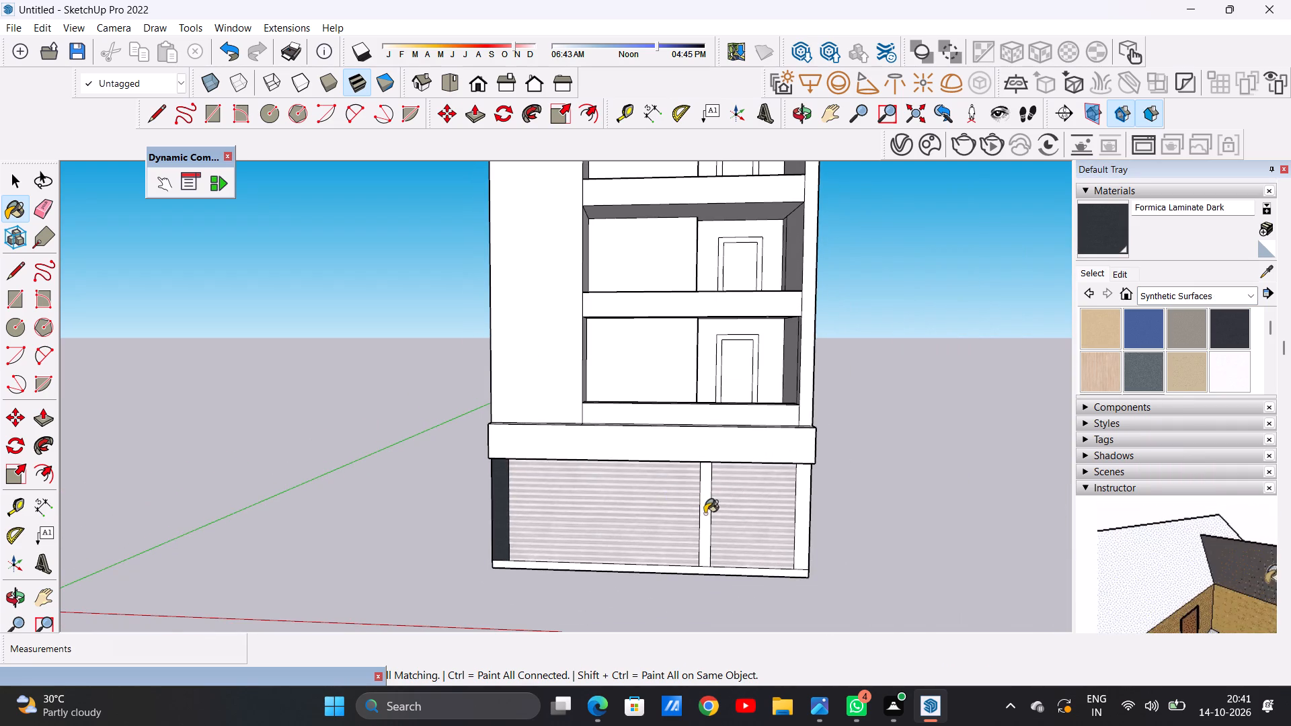
pyautogui.scroll(7, 697, 518)
pyautogui.click(711, 497)
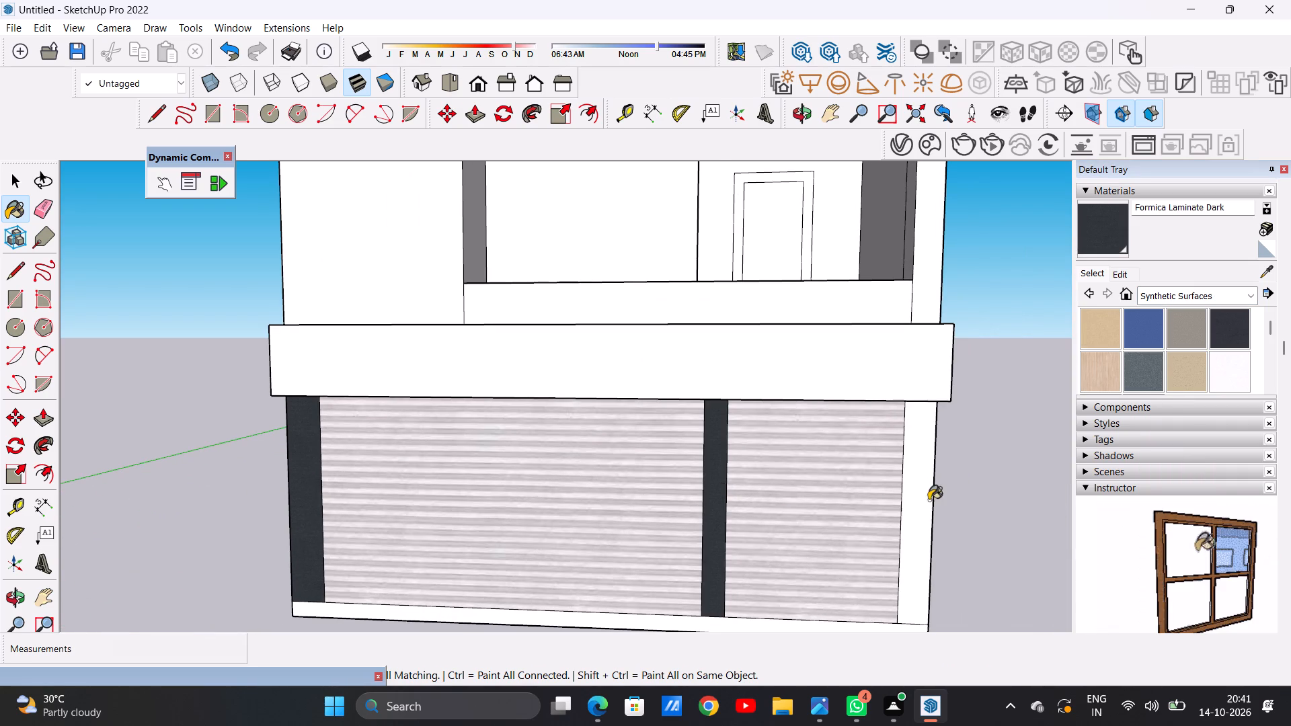
pyautogui.click(911, 502)
pyautogui.scroll(-5, 659, 502)
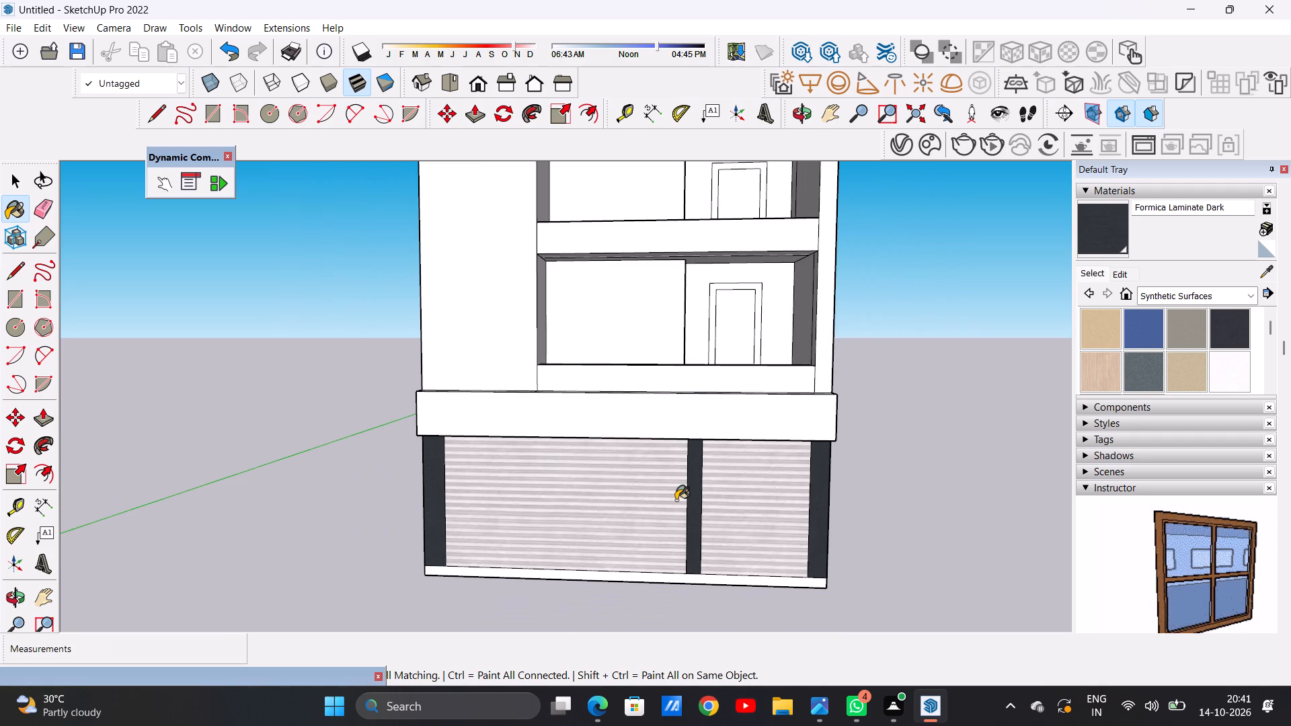
pyautogui.scroll(2, 704, 533)
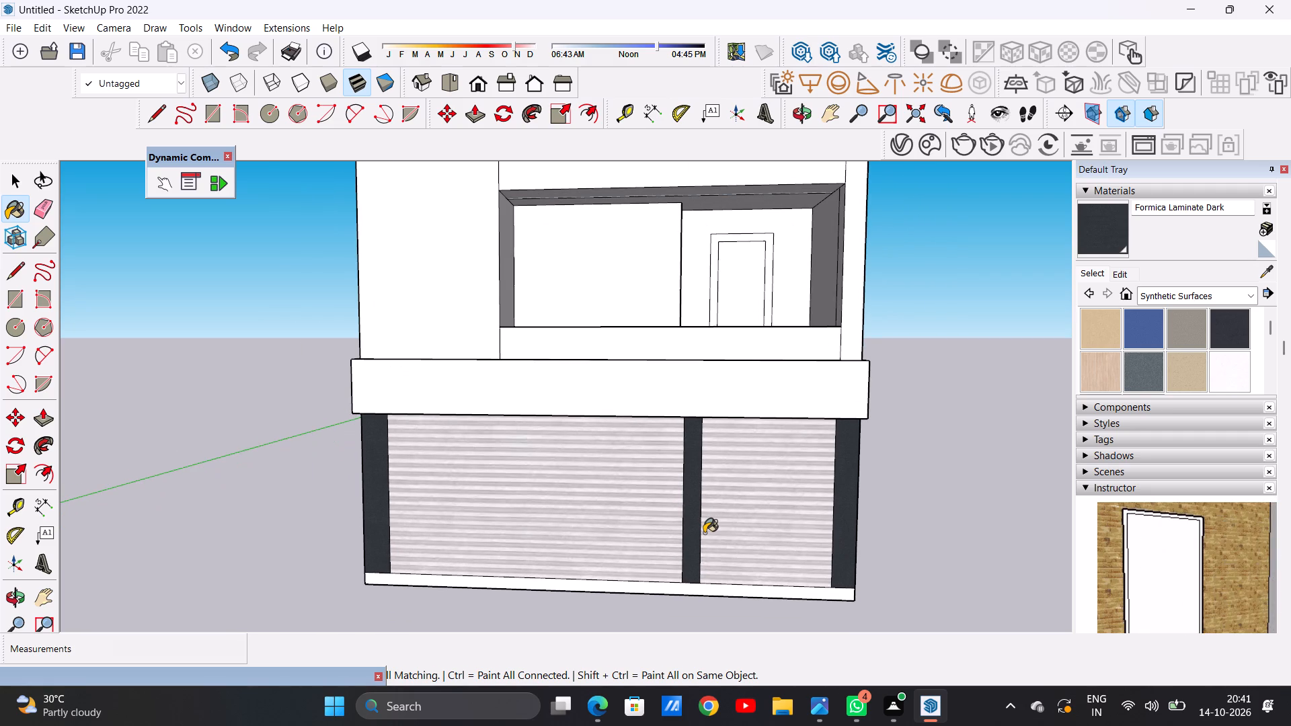
pyautogui.press('space')
# Draw a horizontal rectangle on the ground in front of the shopfront, spanning the full base width of about 29' 3".
pyautogui.scroll(-10, 687, 481)
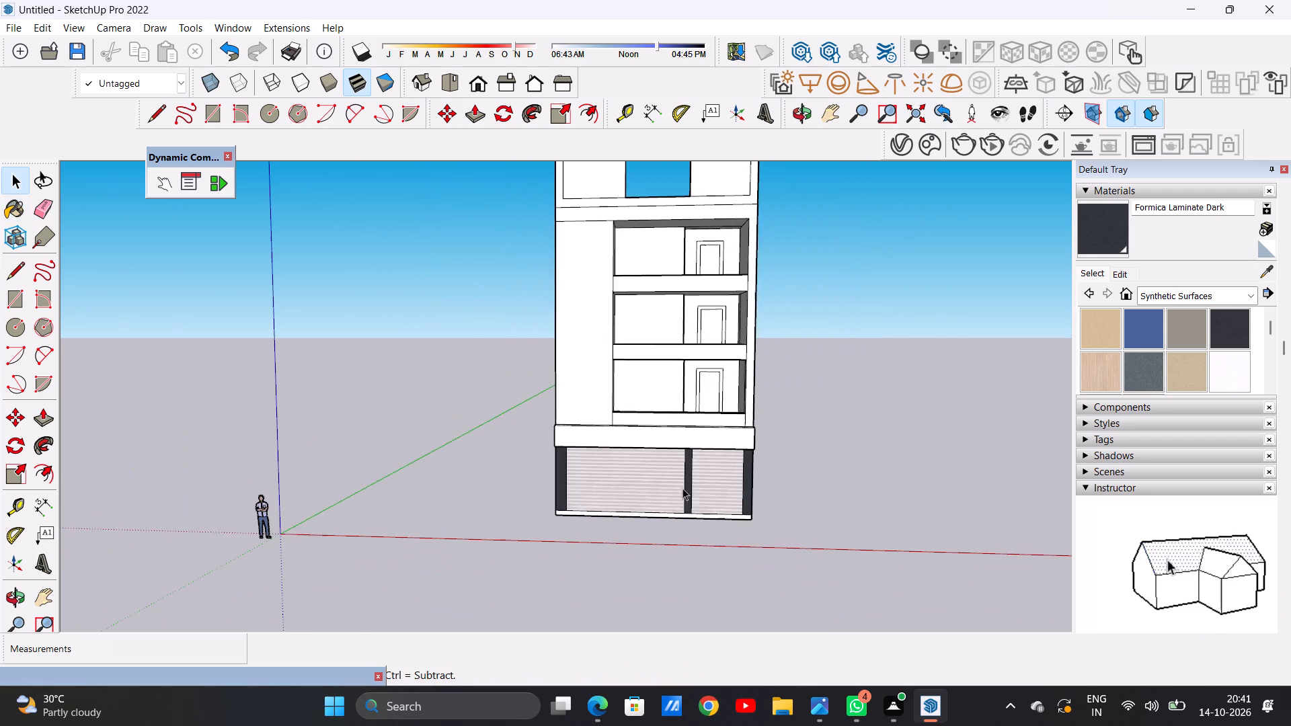
pyautogui.moveTo(682, 500); pyautogui.dragTo(684, 579, button='middle')
pyautogui.scroll(6, 705, 554)
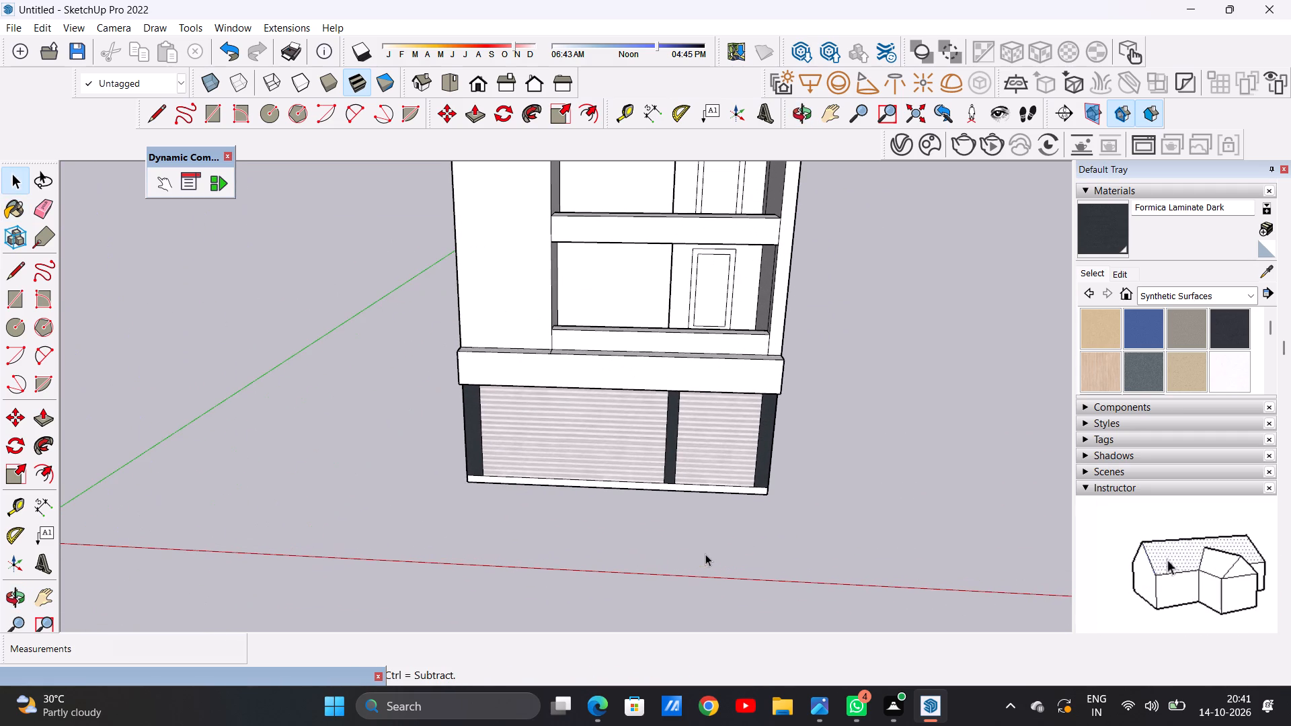
pyautogui.press('r')
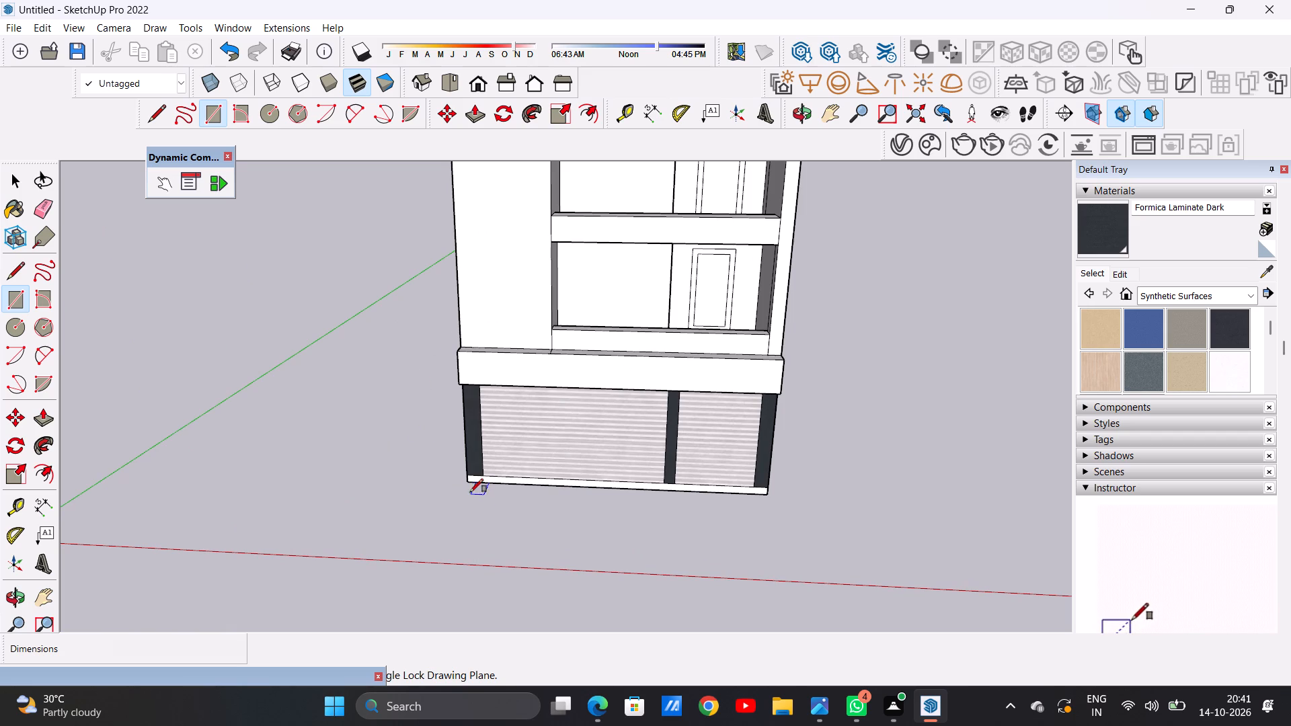
pyautogui.click(467, 485)
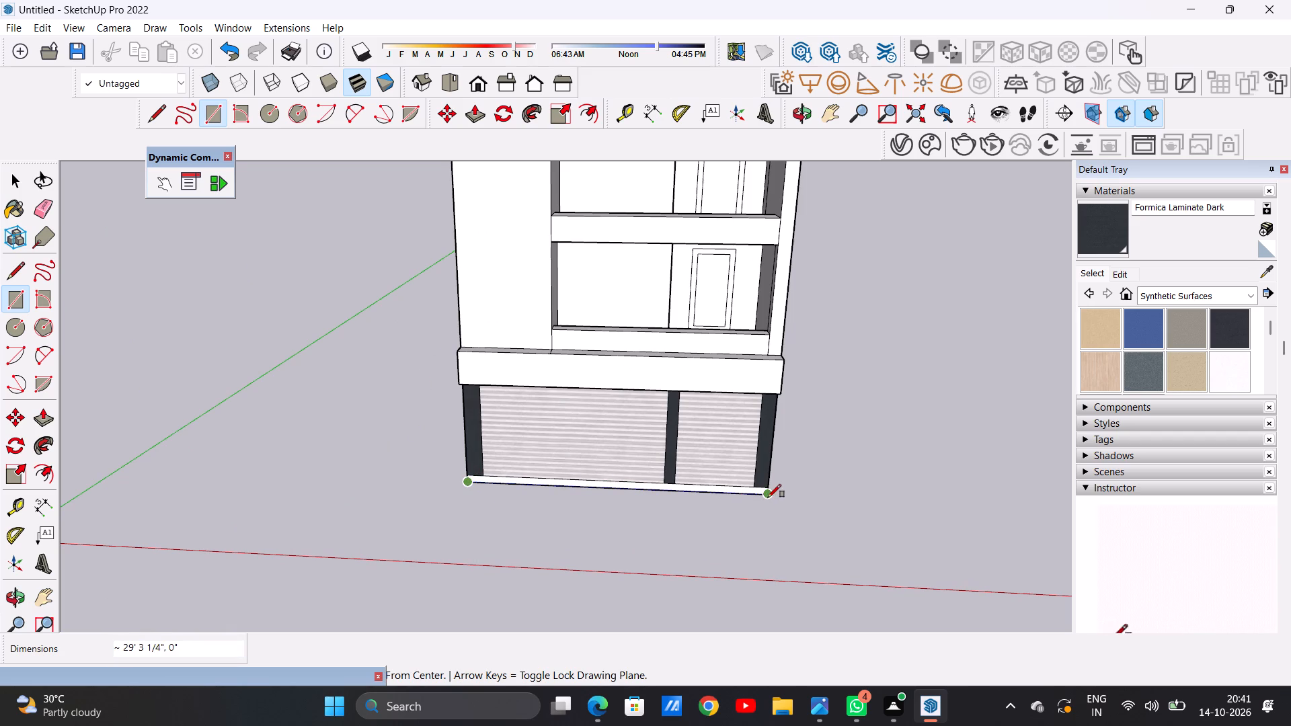
pyautogui.click(768, 497)
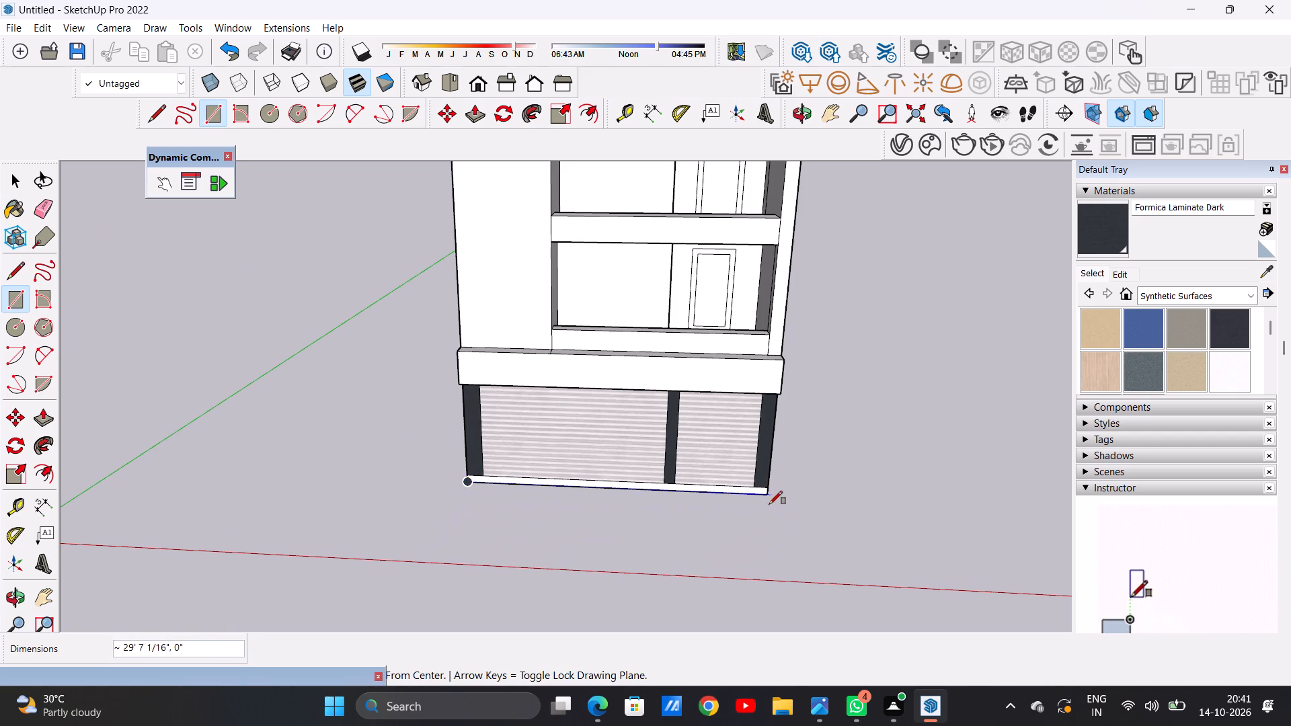
pyautogui.click(767, 494)
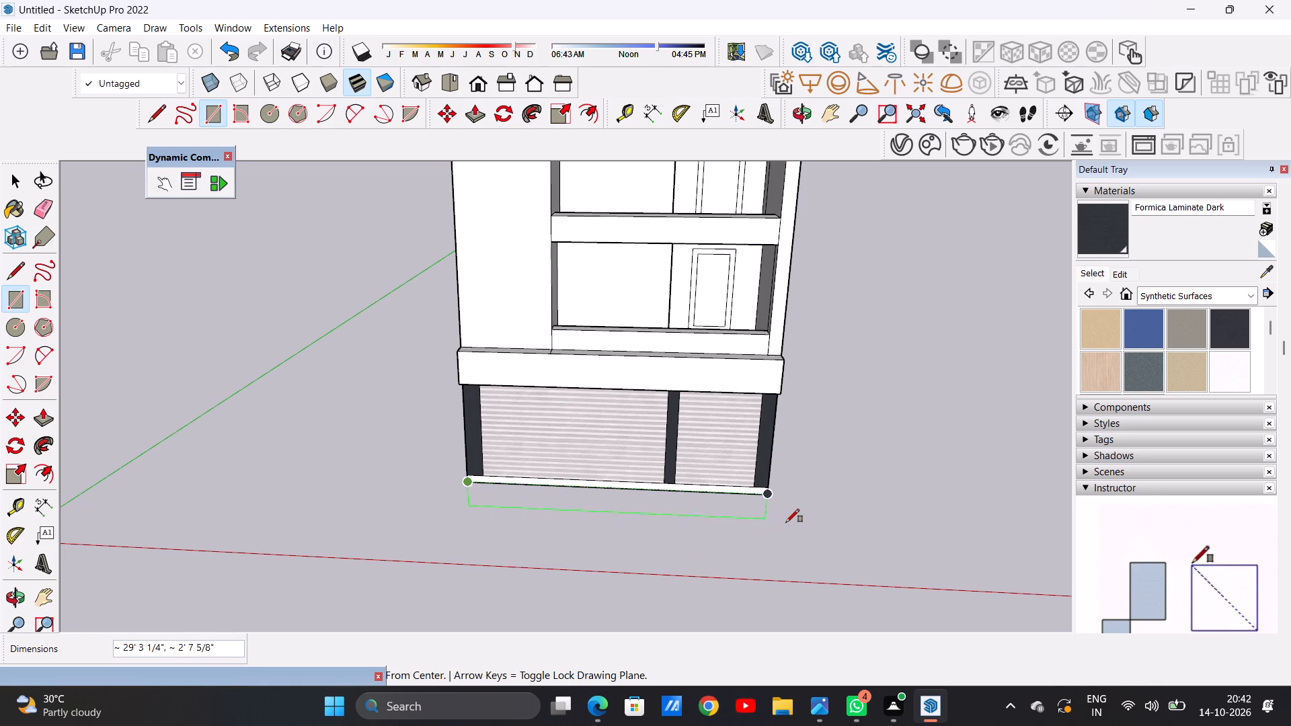
pyautogui.click(786, 522)
pyautogui.press('space')
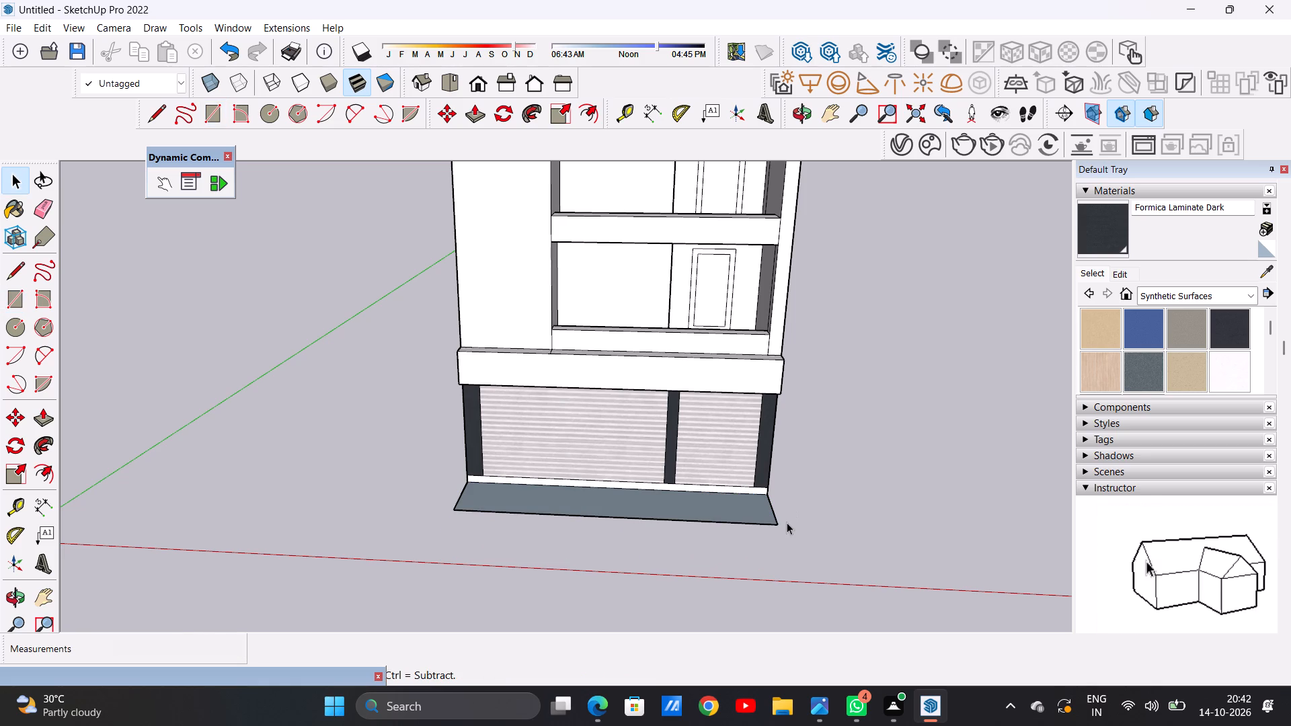
# Push/Pull the rectangle in front of the shops up 9", level with the top of the building's base strip.
pyautogui.scroll(-6, 563, 566)
pyautogui.scroll(7, 667, 536)
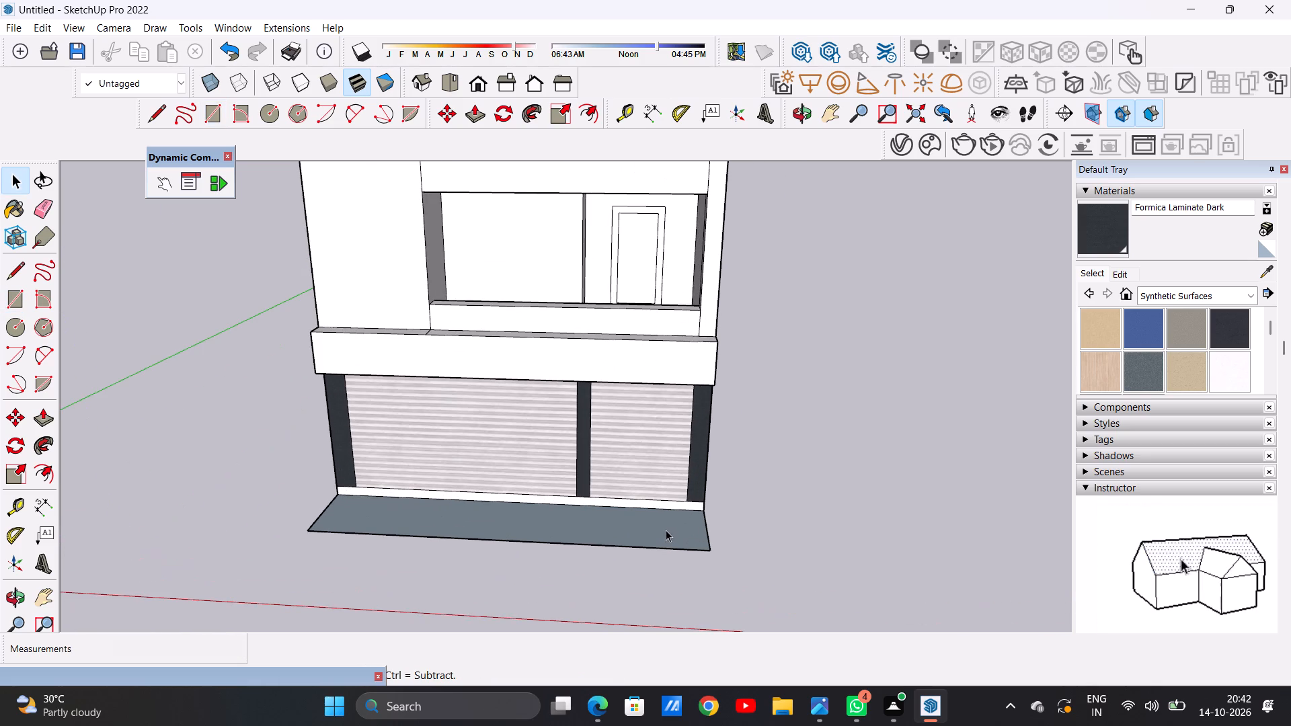
pyautogui.press('p')
pyautogui.scroll(4, 709, 526)
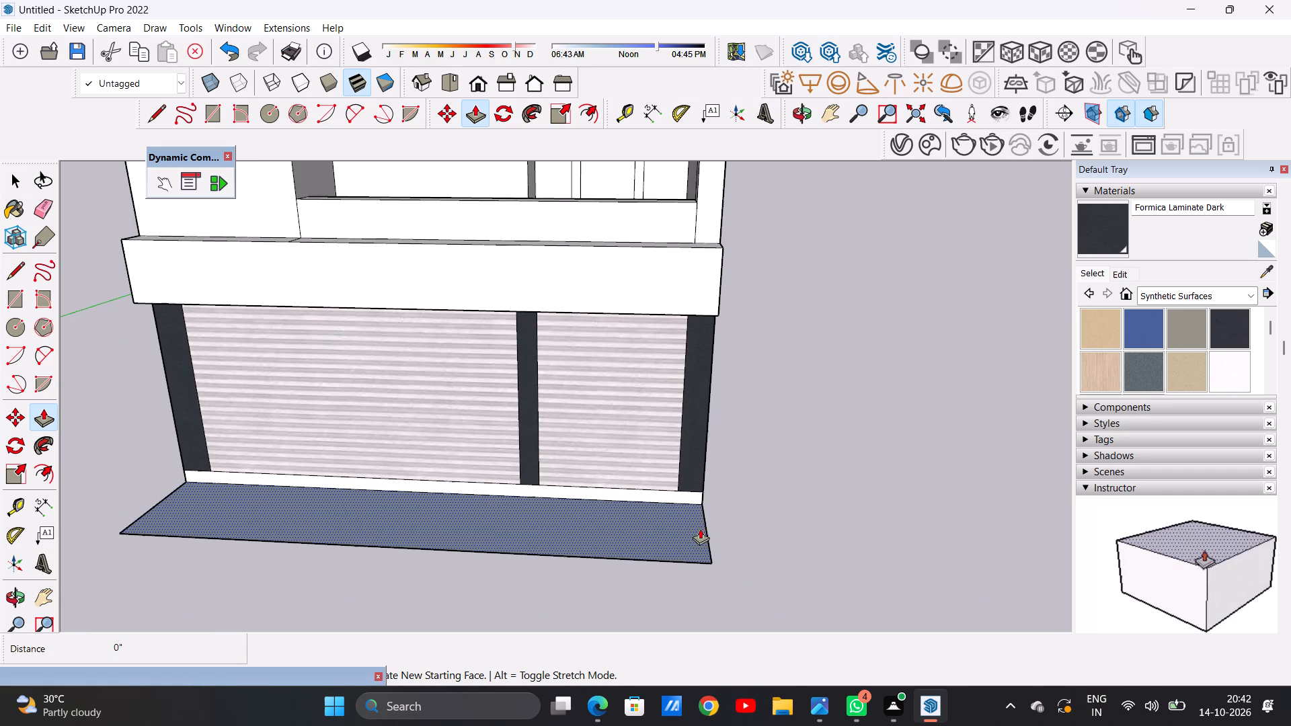
pyautogui.click(690, 542)
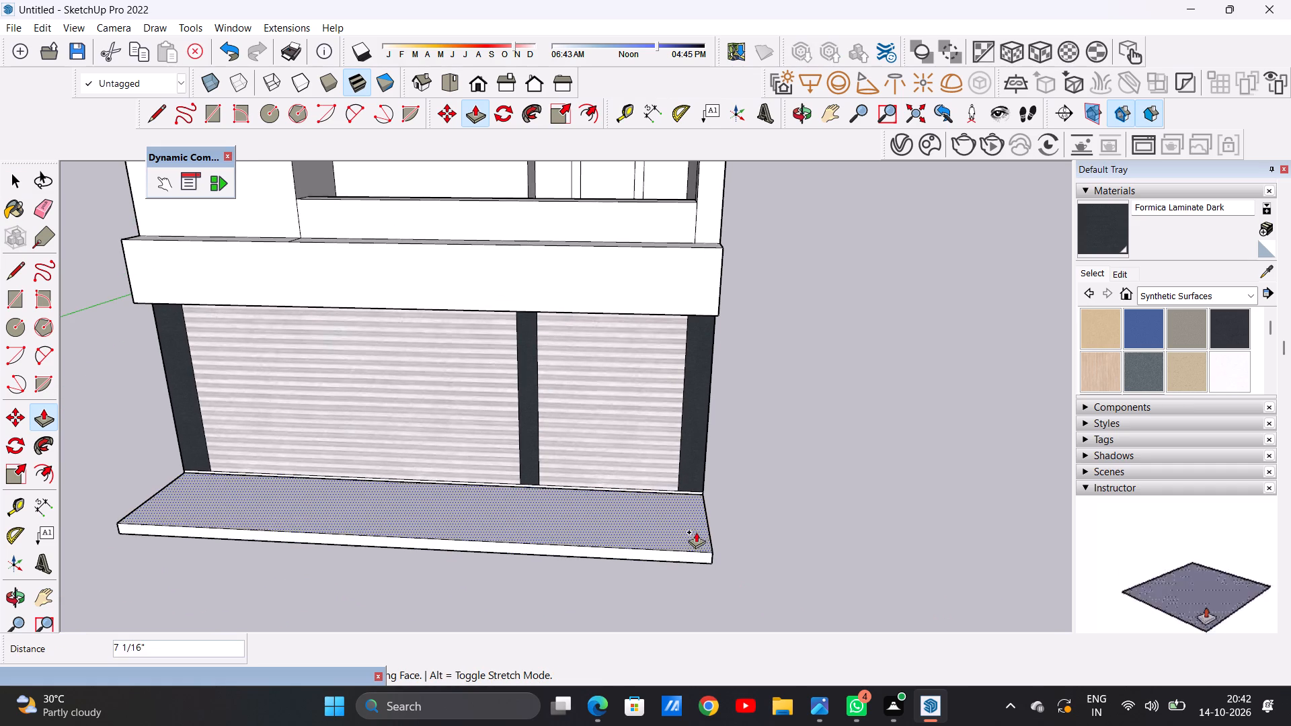
pyautogui.moveTo(728, 535); pyautogui.dragTo(534, 523, button='middle')
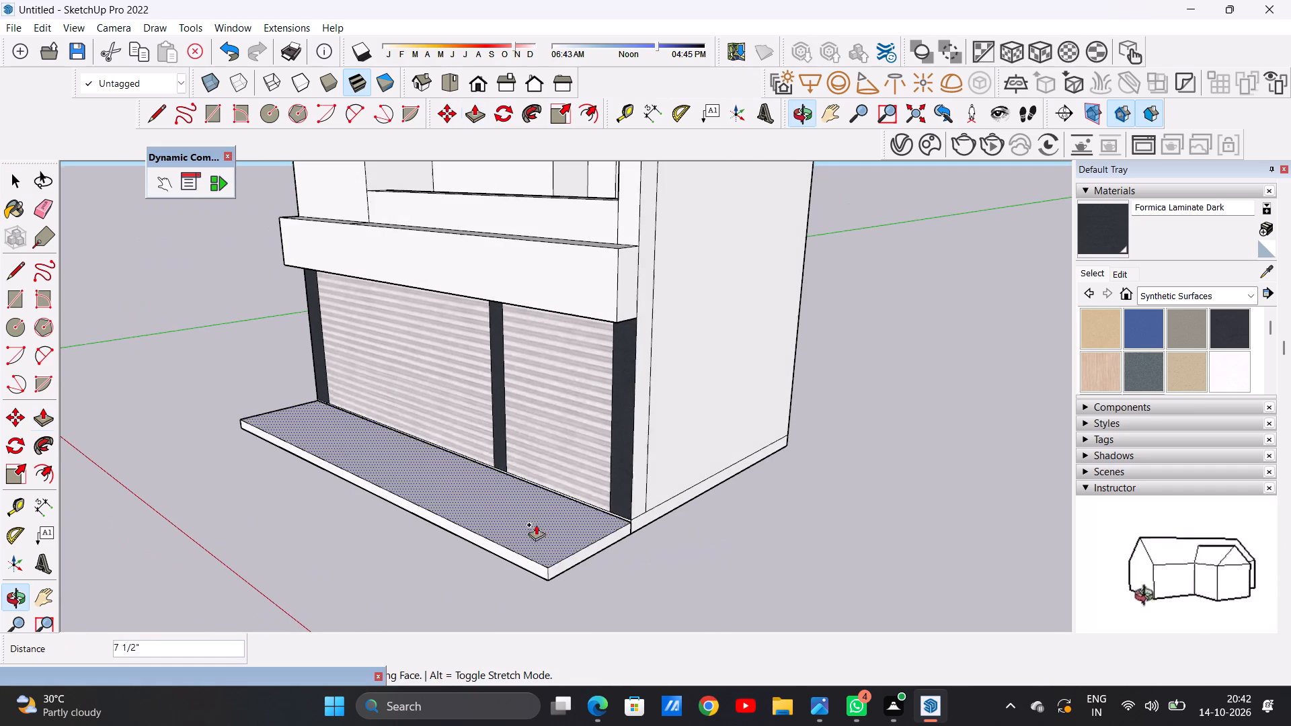
pyautogui.click(633, 518)
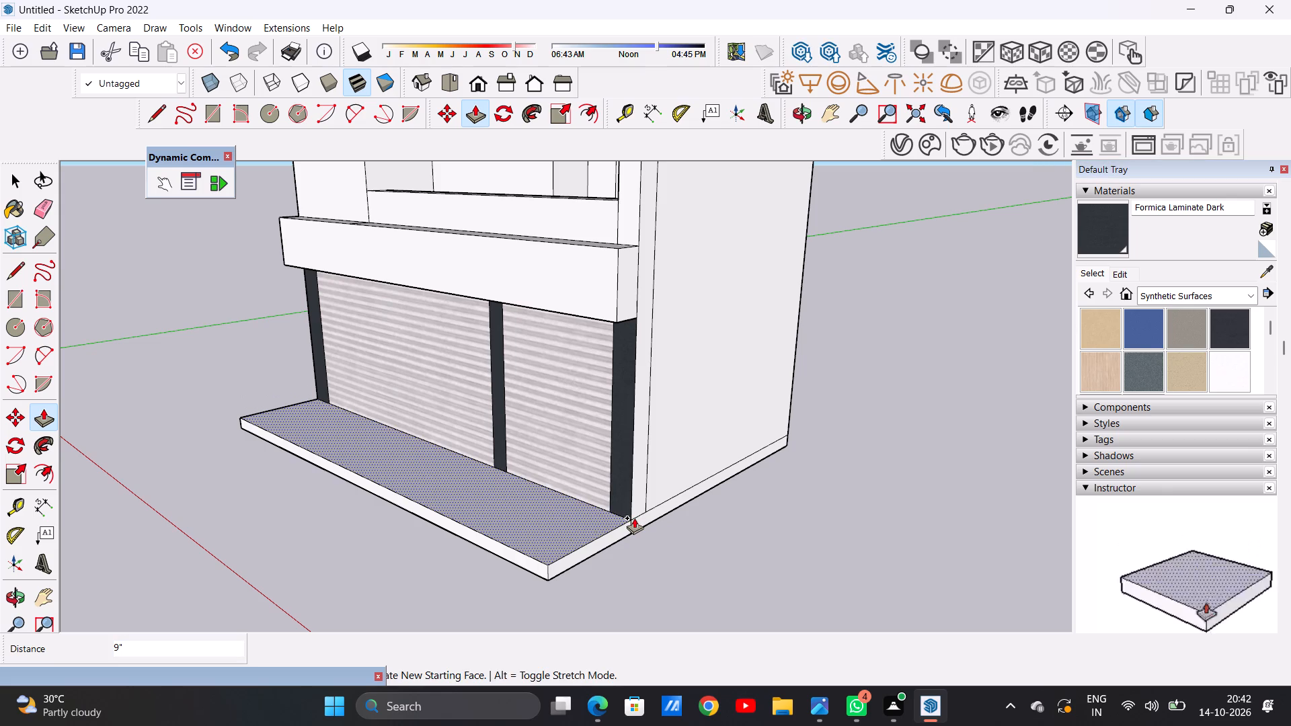
pyautogui.press('space')
# Examine the whole front elevation with its shutters, dark pillars and entrance platform from above and at eye level.
pyautogui.scroll(-13, 535, 508)
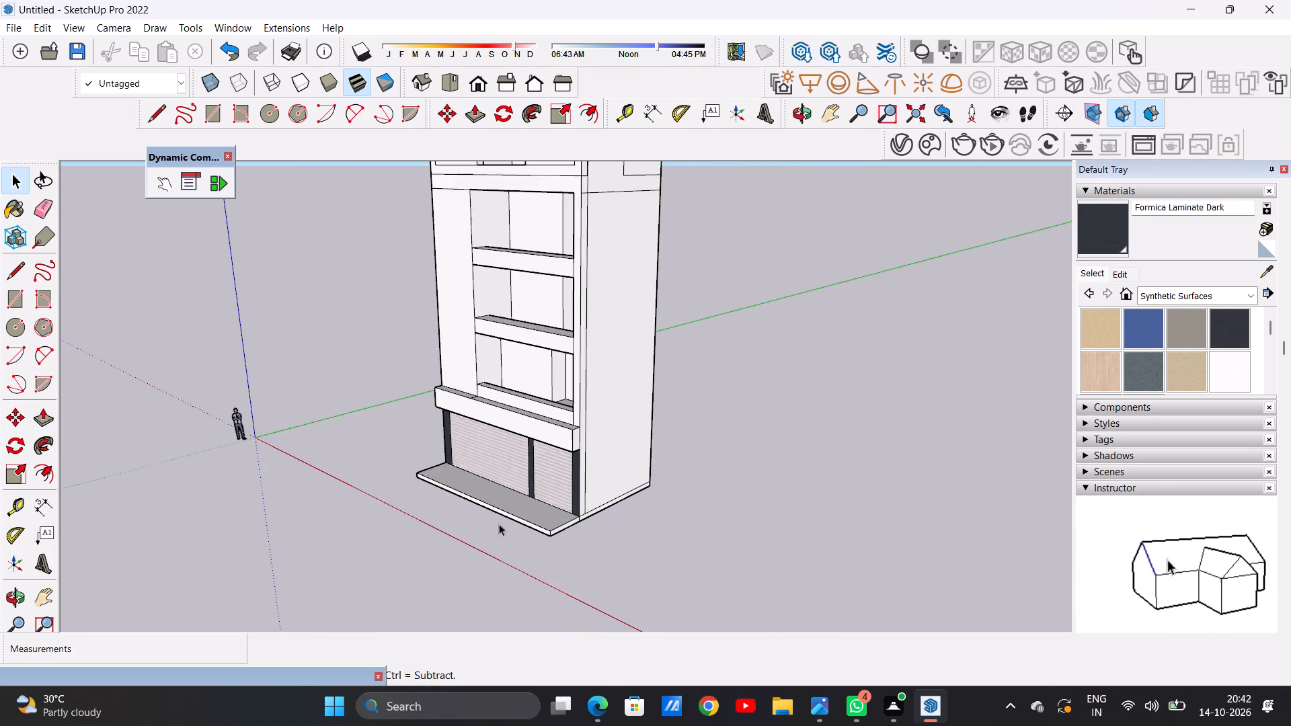
pyautogui.moveTo(481, 527); pyautogui.dragTo(702, 544, button='middle')
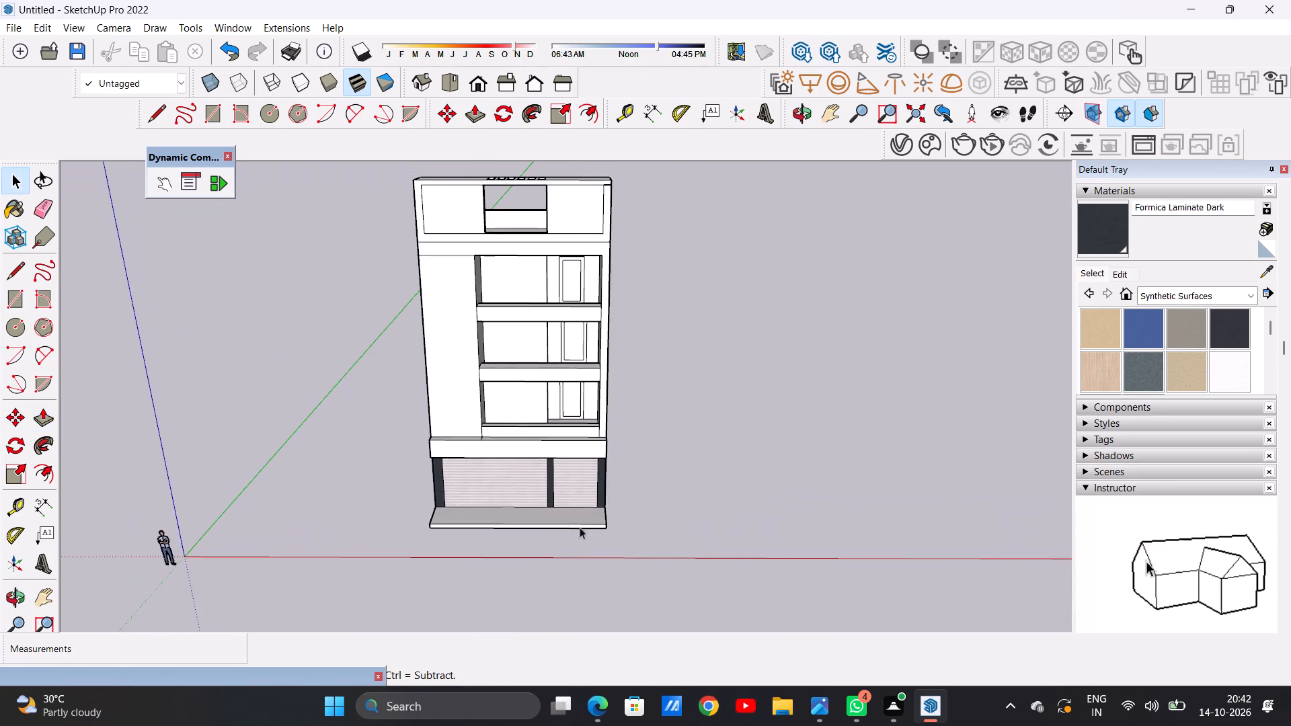
pyautogui.scroll(8, 546, 523)
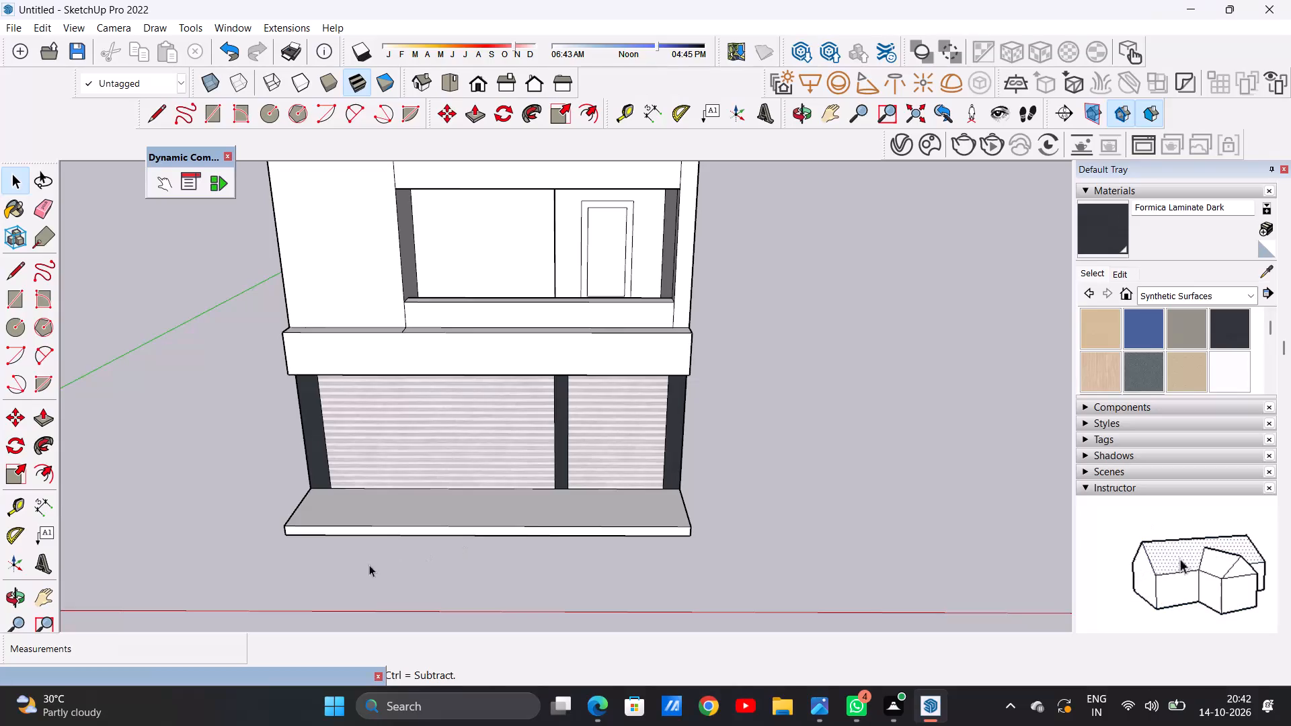
pyautogui.scroll(-16, 411, 518)
pyautogui.scroll(7, 436, 342)
pyautogui.moveTo(451, 484); pyautogui.dragTo(444, 387, button='middle')
pyautogui.scroll(-8, 444, 387)
pyautogui.scroll(1, 499, 483)
pyautogui.scroll(-1, 496, 482)
pyautogui.scroll(6, 496, 482)
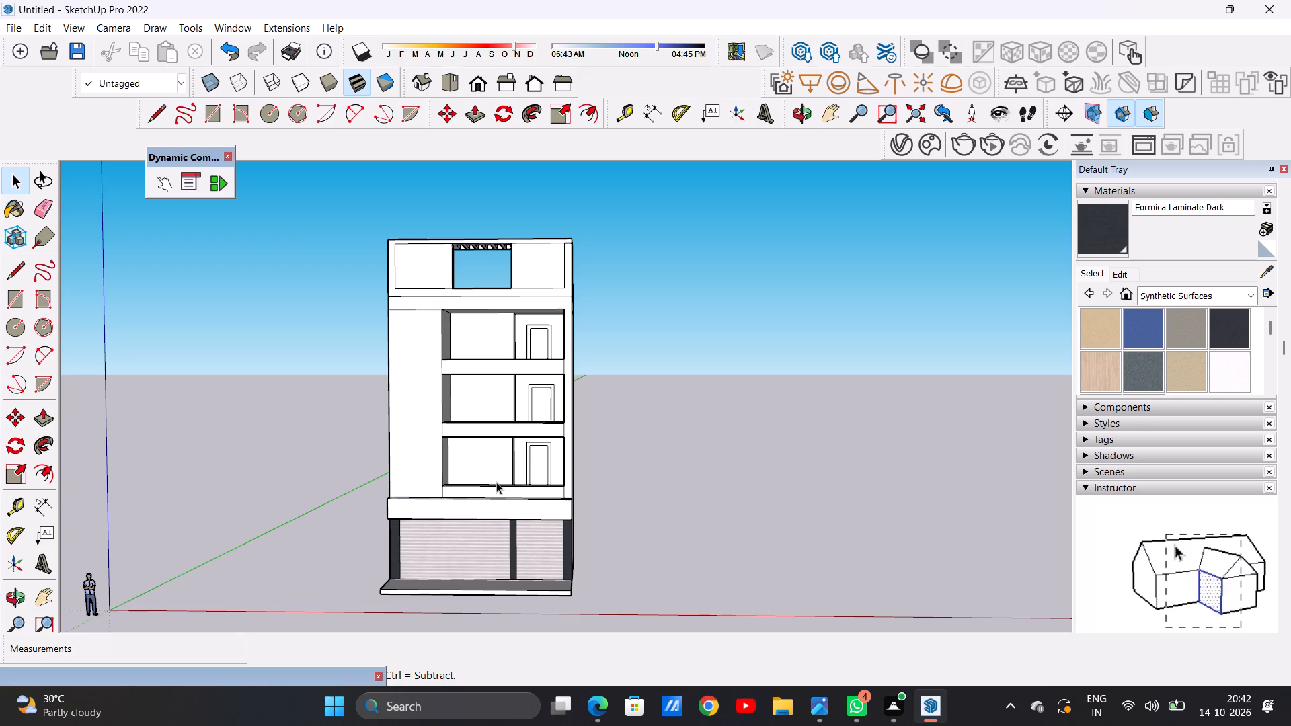
pyautogui.scroll(-3, 496, 482)
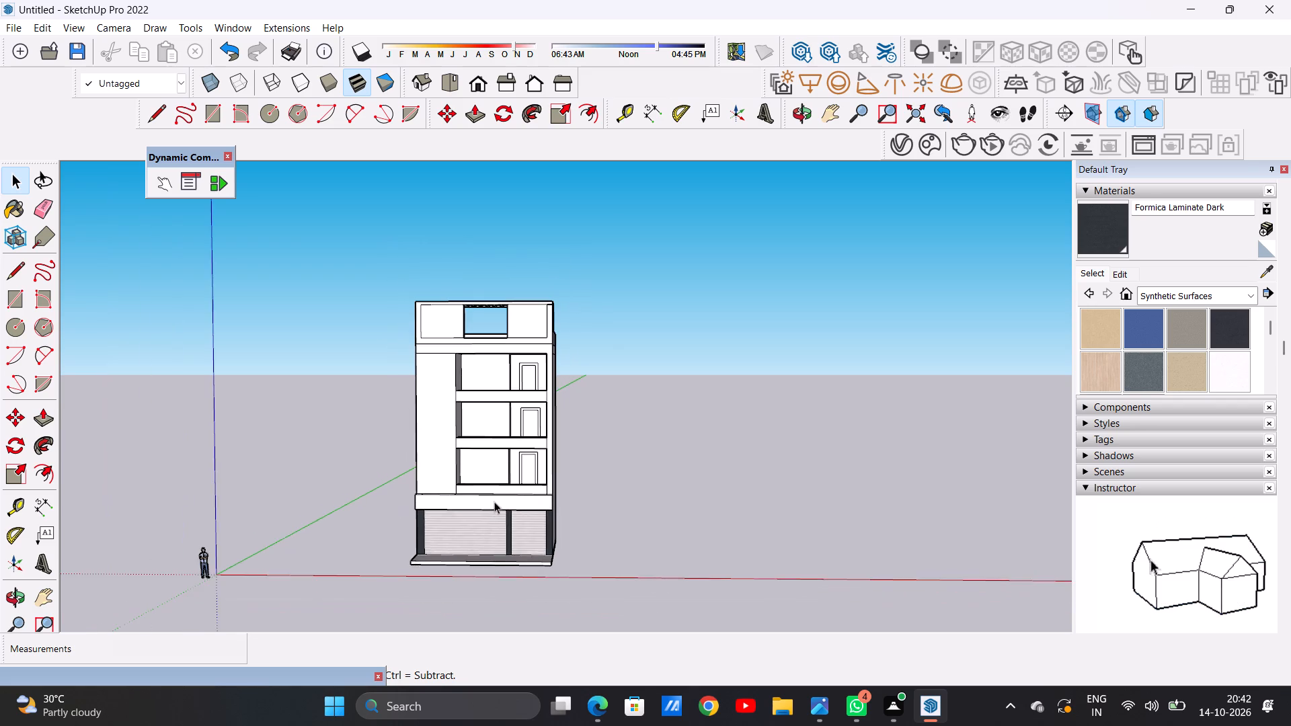
pyautogui.scroll(7, 494, 525)
pyautogui.scroll(-2, 542, 555)
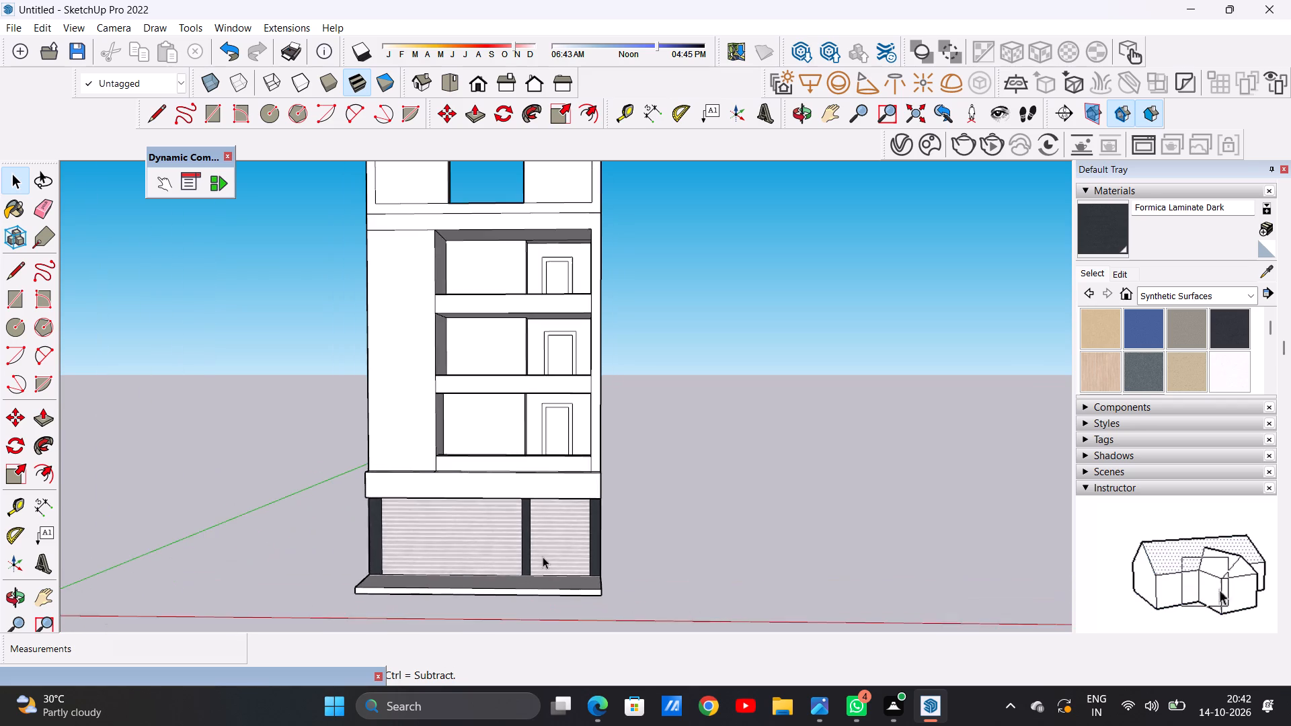
pyautogui.scroll(-2, 543, 557)
pyautogui.scroll(1, 430, 440)
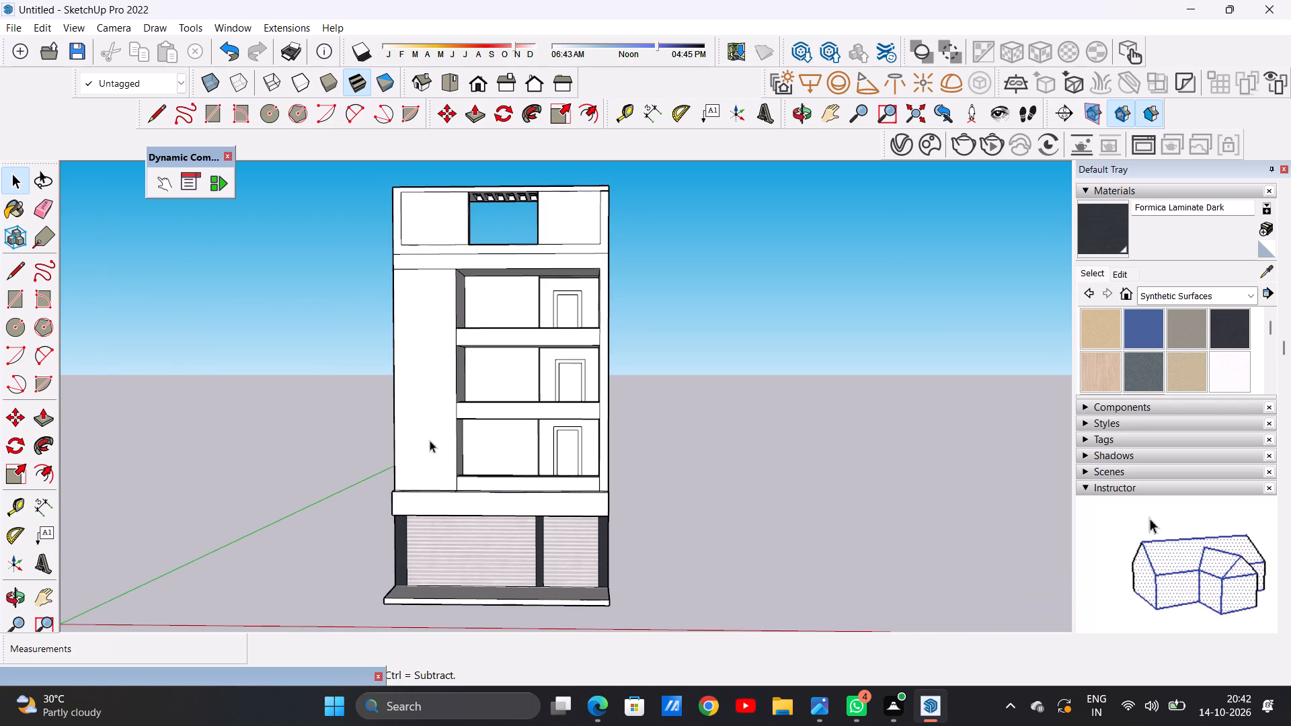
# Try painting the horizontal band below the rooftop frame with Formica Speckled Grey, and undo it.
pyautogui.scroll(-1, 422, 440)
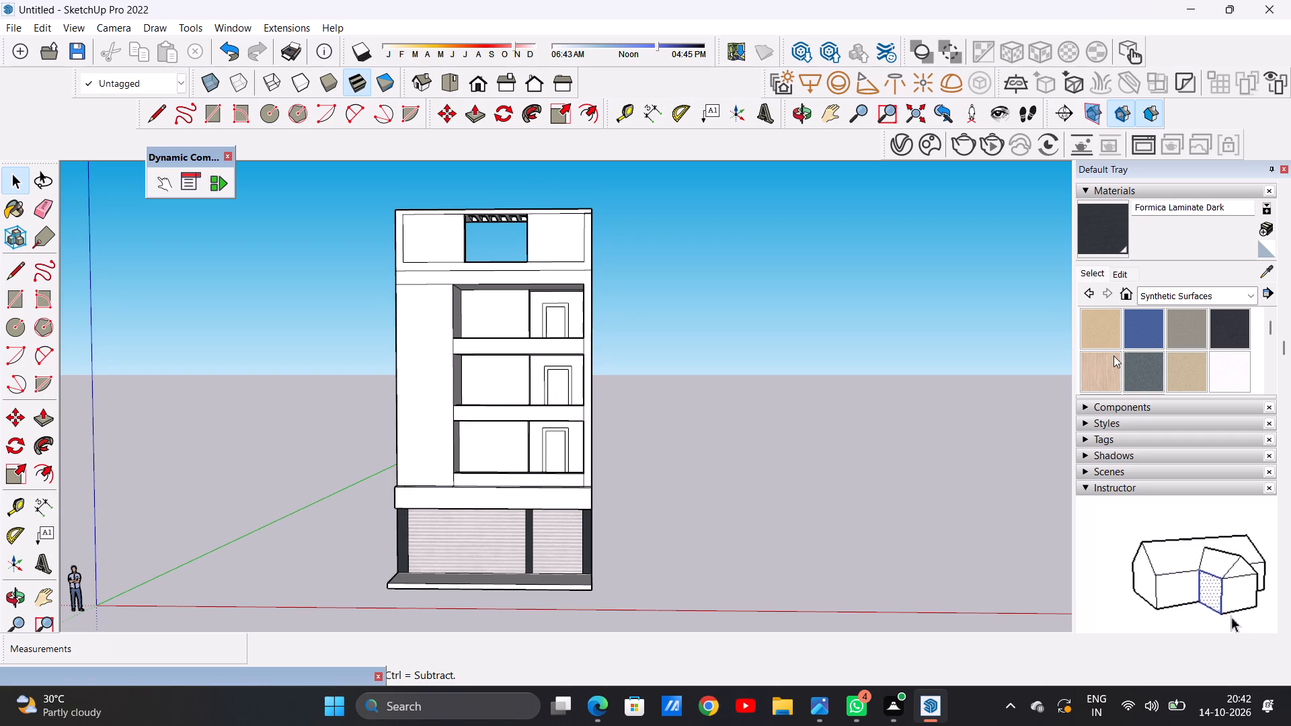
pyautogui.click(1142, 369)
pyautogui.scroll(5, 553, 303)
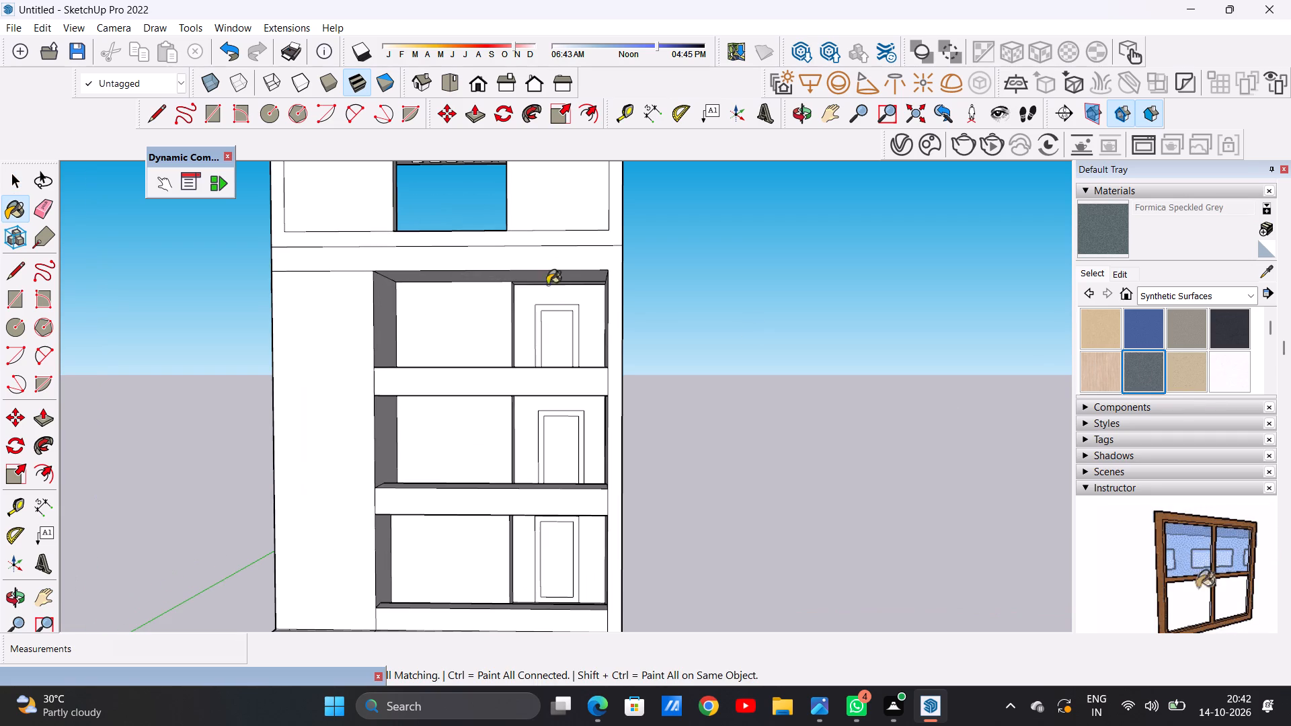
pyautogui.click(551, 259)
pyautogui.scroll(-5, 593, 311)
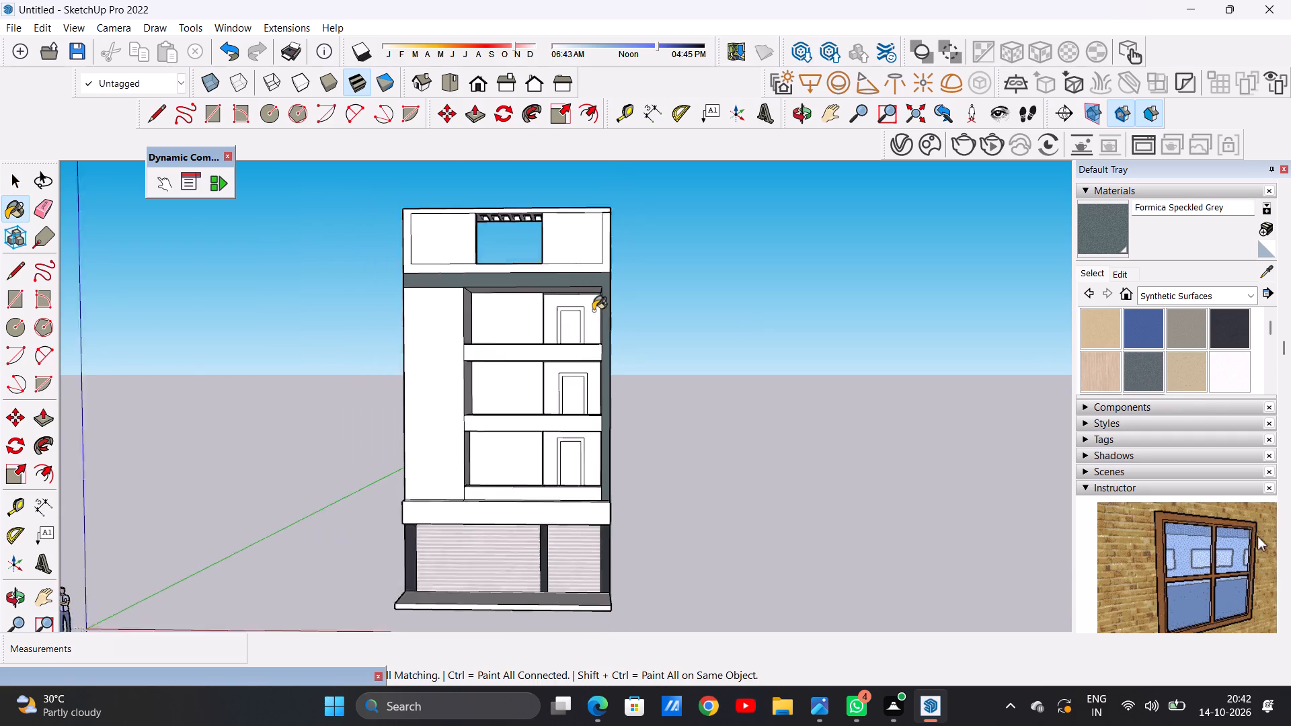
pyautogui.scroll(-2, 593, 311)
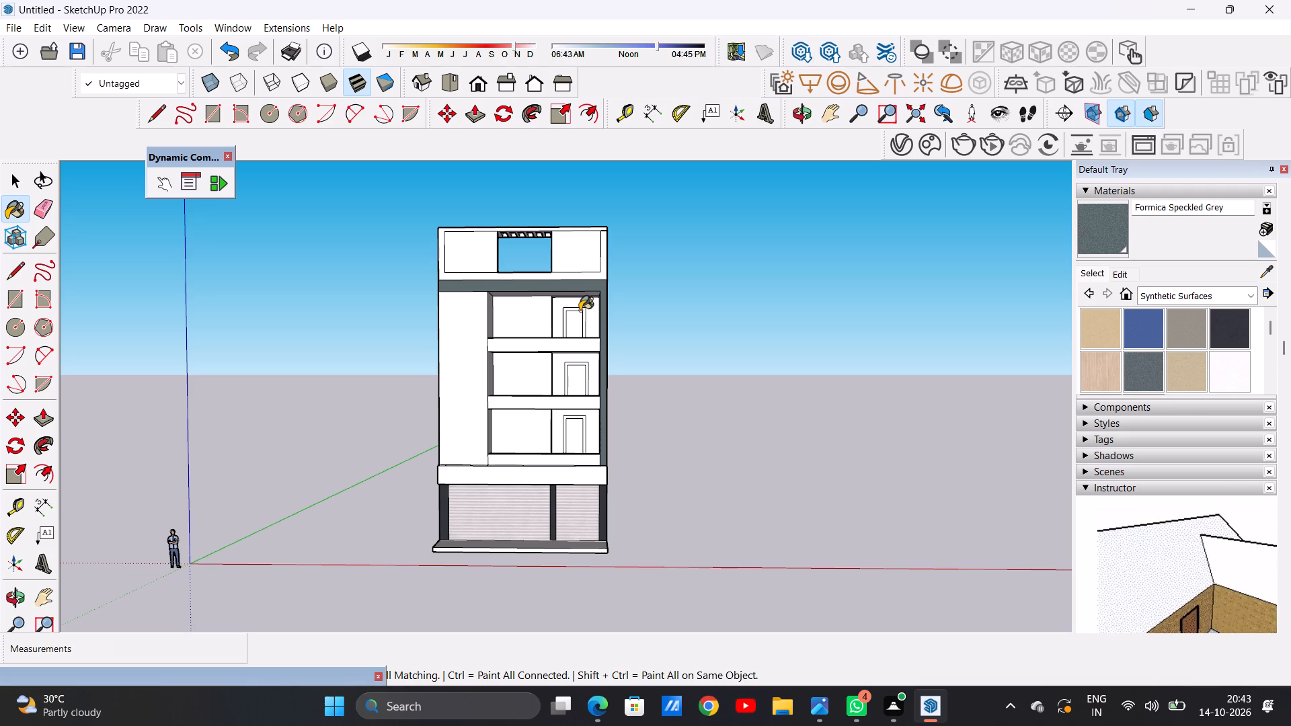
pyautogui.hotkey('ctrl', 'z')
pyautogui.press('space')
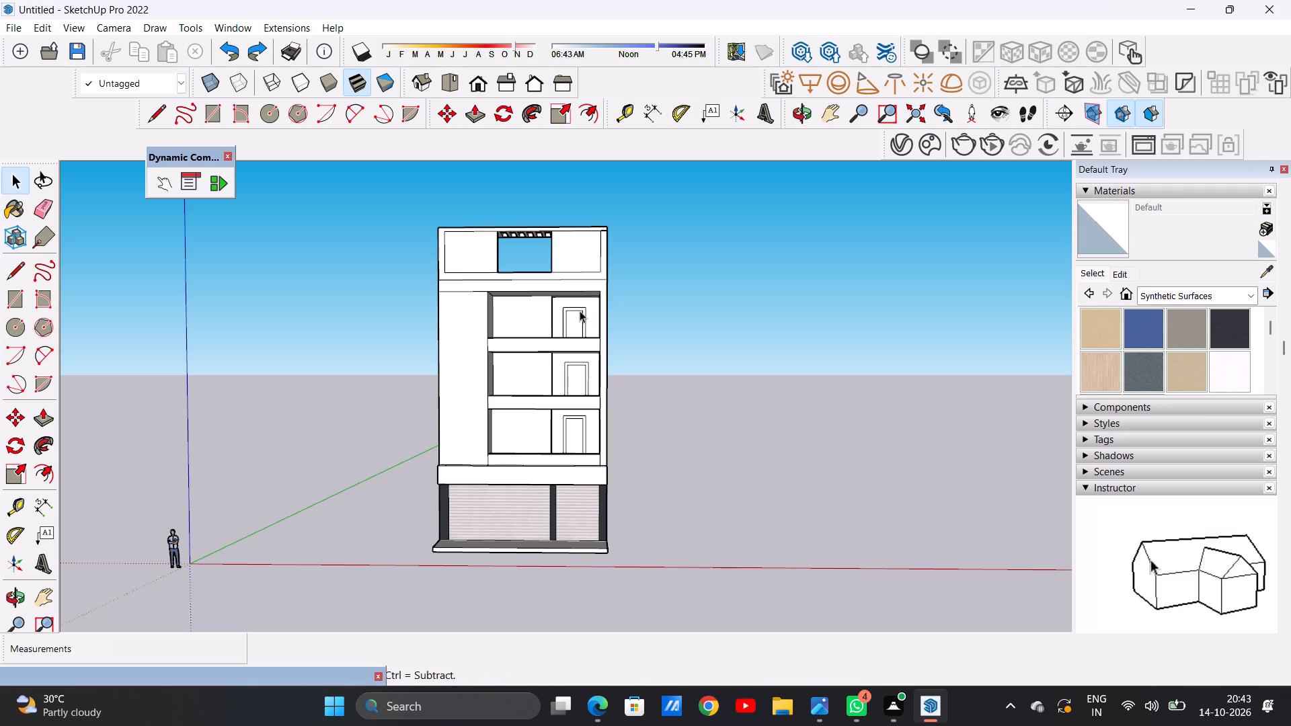
# Draw a line about 1' 2 1/4" long across the narrow wall strip beside the doors, continuing the top balcony opening's upper edge.
pyautogui.press('l')
pyautogui.scroll(5, 609, 369)
pyautogui.scroll(6, 604, 249)
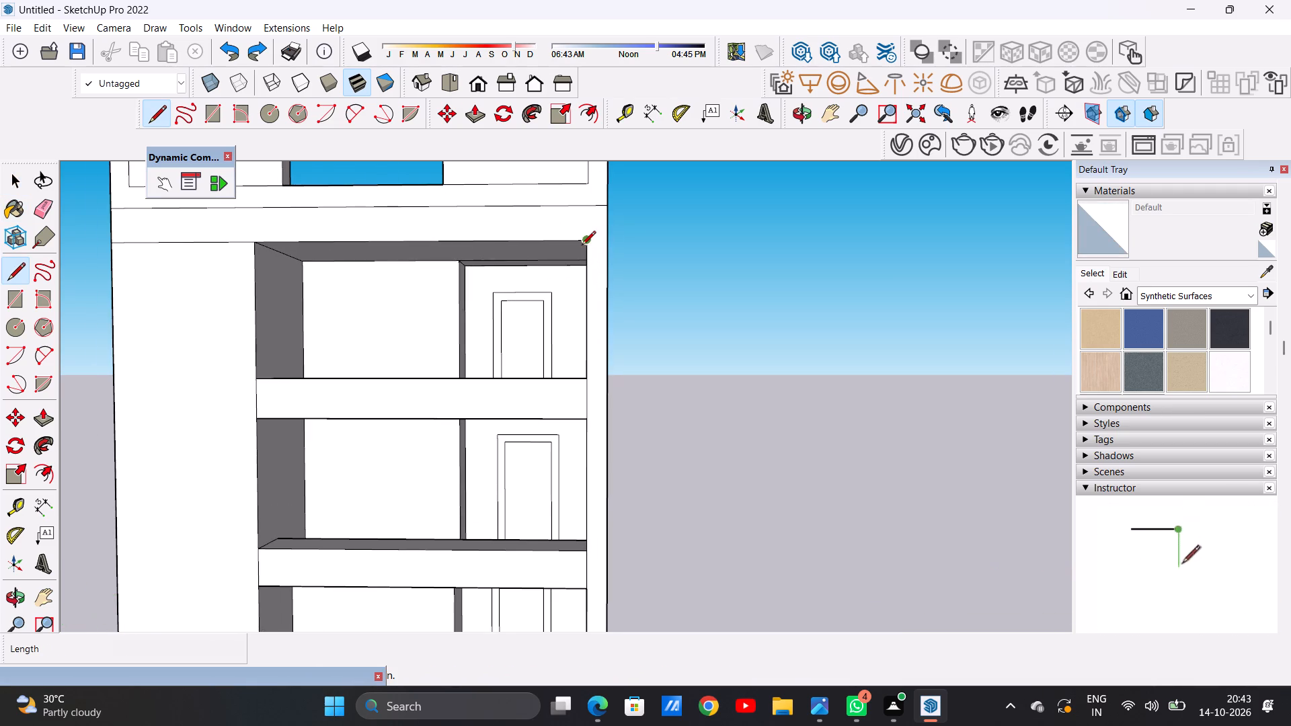
pyautogui.click(582, 246)
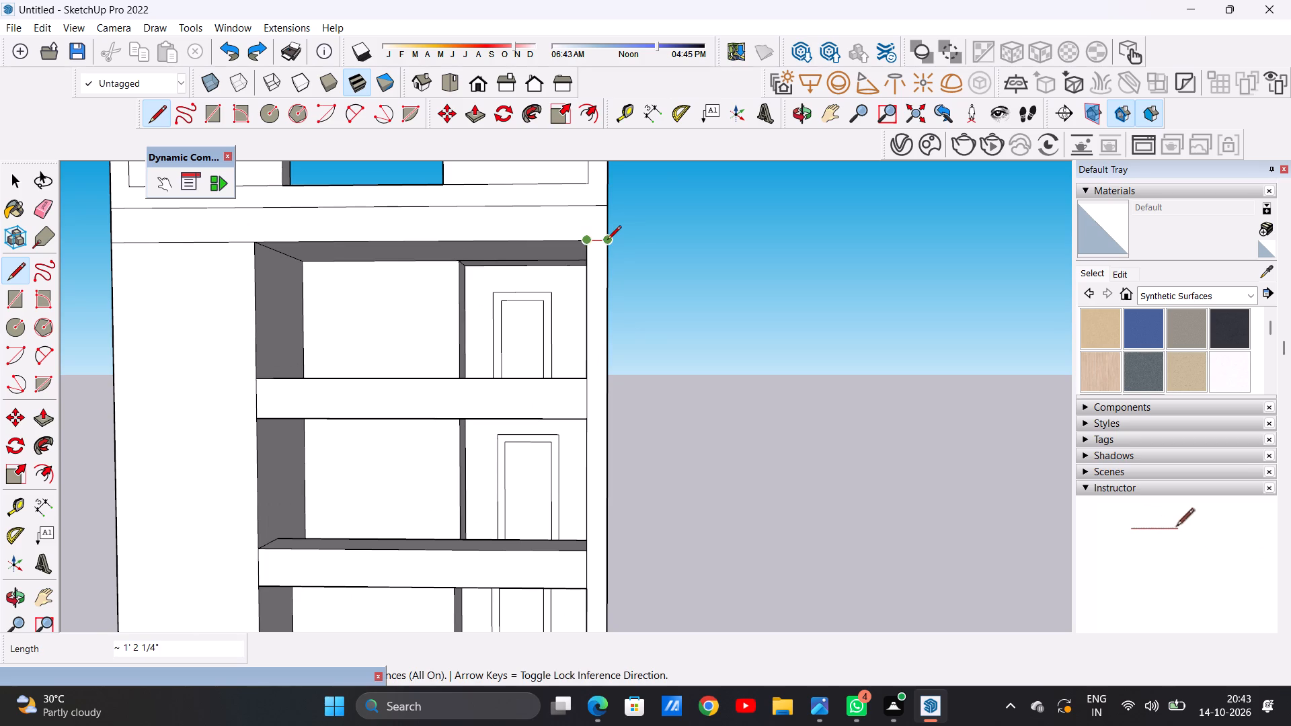
pyautogui.click(607, 241)
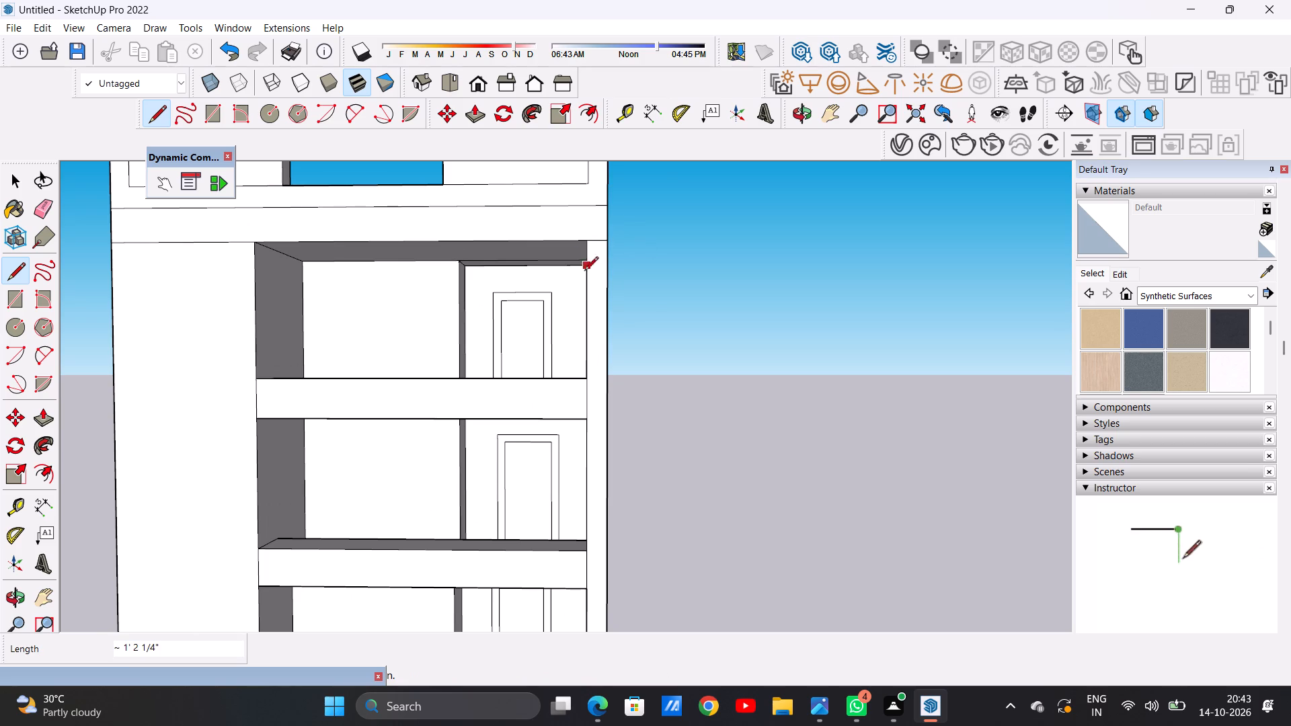
# Extend the top and bottom edges of the uppermost balcony parapet across the narrow wall strip with two lines of about 1' 2 1/4".
pyautogui.scroll(-5, 592, 267)
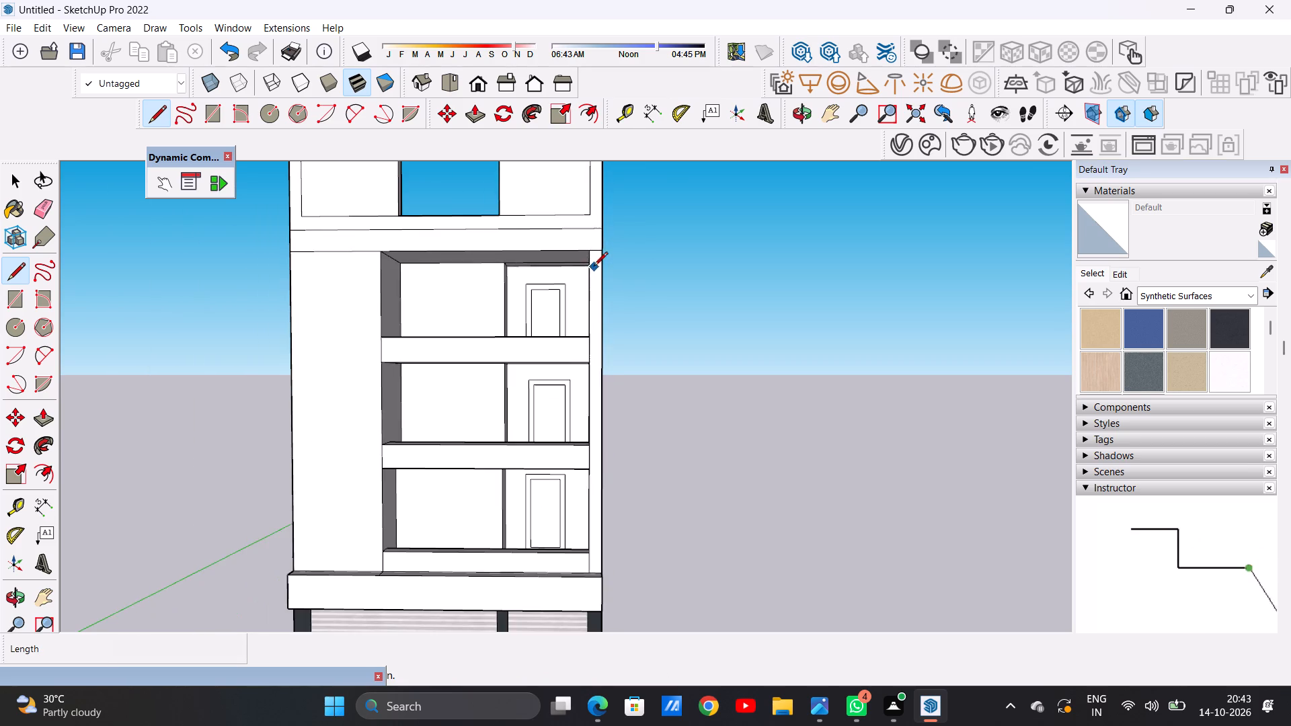
pyautogui.scroll(6, 598, 354)
pyautogui.click(584, 318)
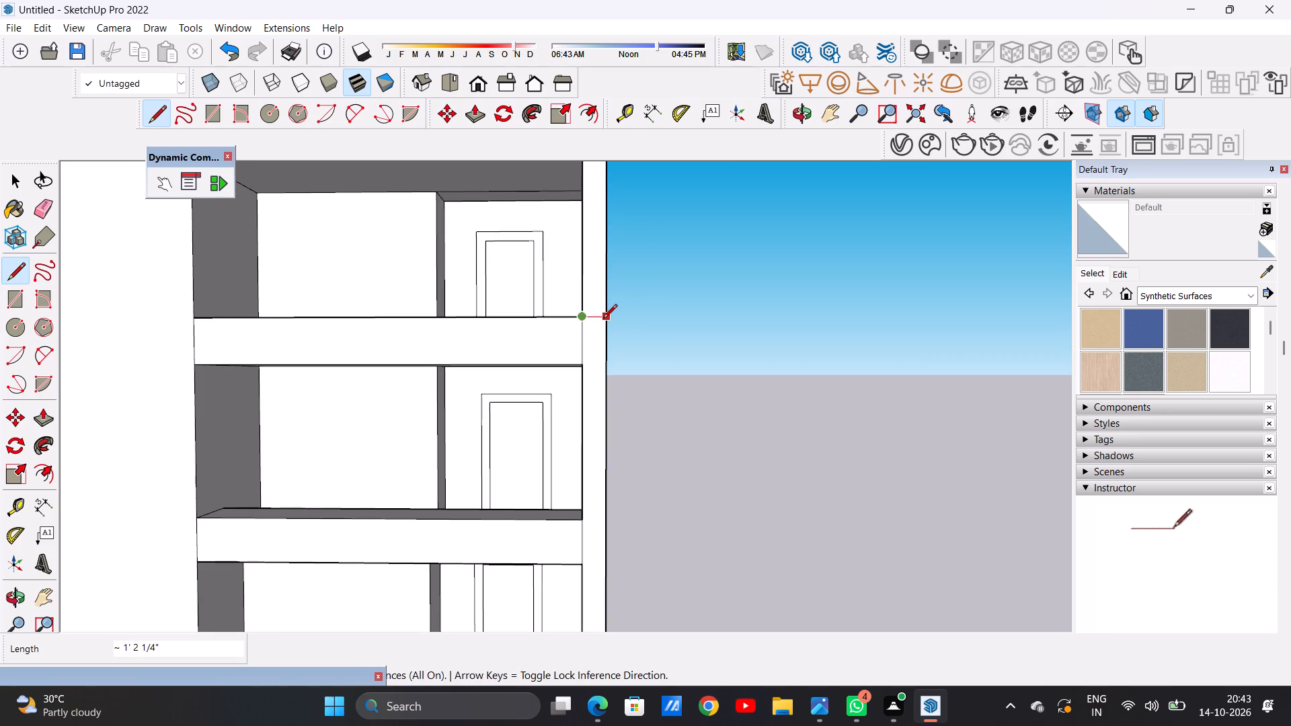
pyautogui.click(603, 319)
pyautogui.click(582, 365)
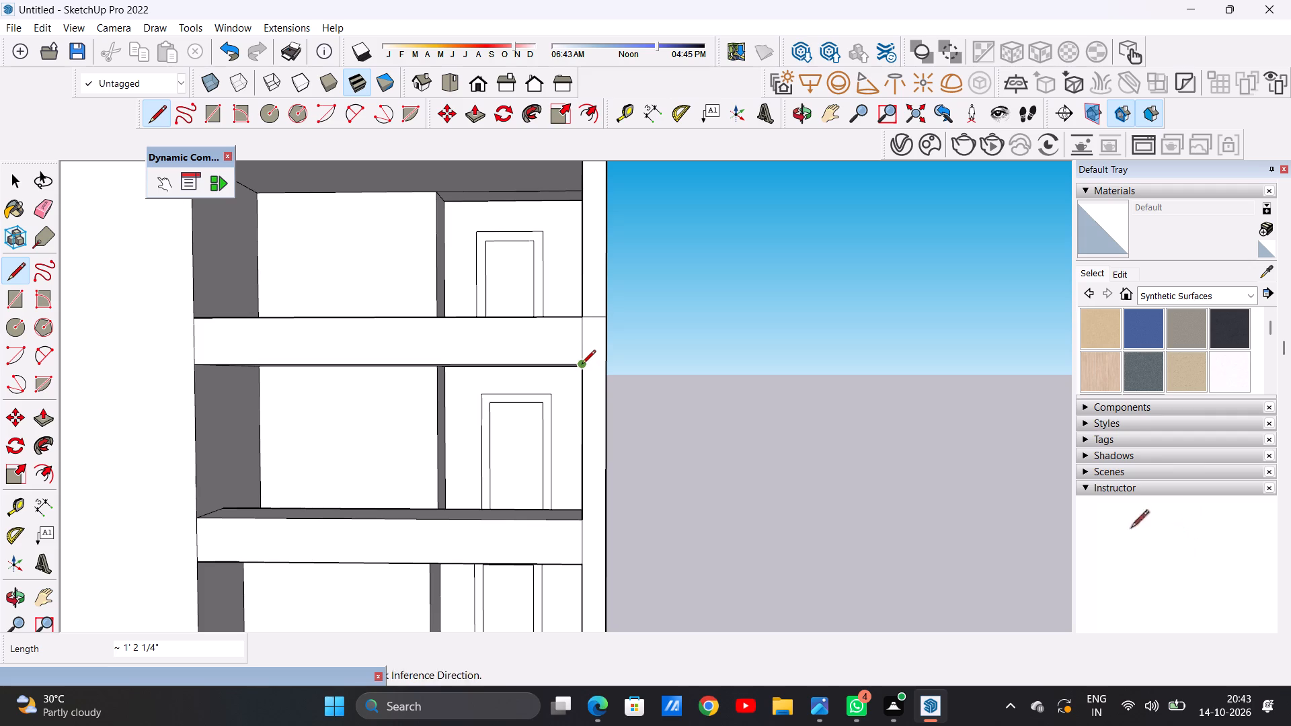
pyautogui.click(609, 366)
# Extend the top and bottom edges of the middle balcony parapet across the narrow wall strip with two lines of about 1' 2 1/4".
pyautogui.scroll(-7, 584, 308)
pyautogui.scroll(2, 582, 471)
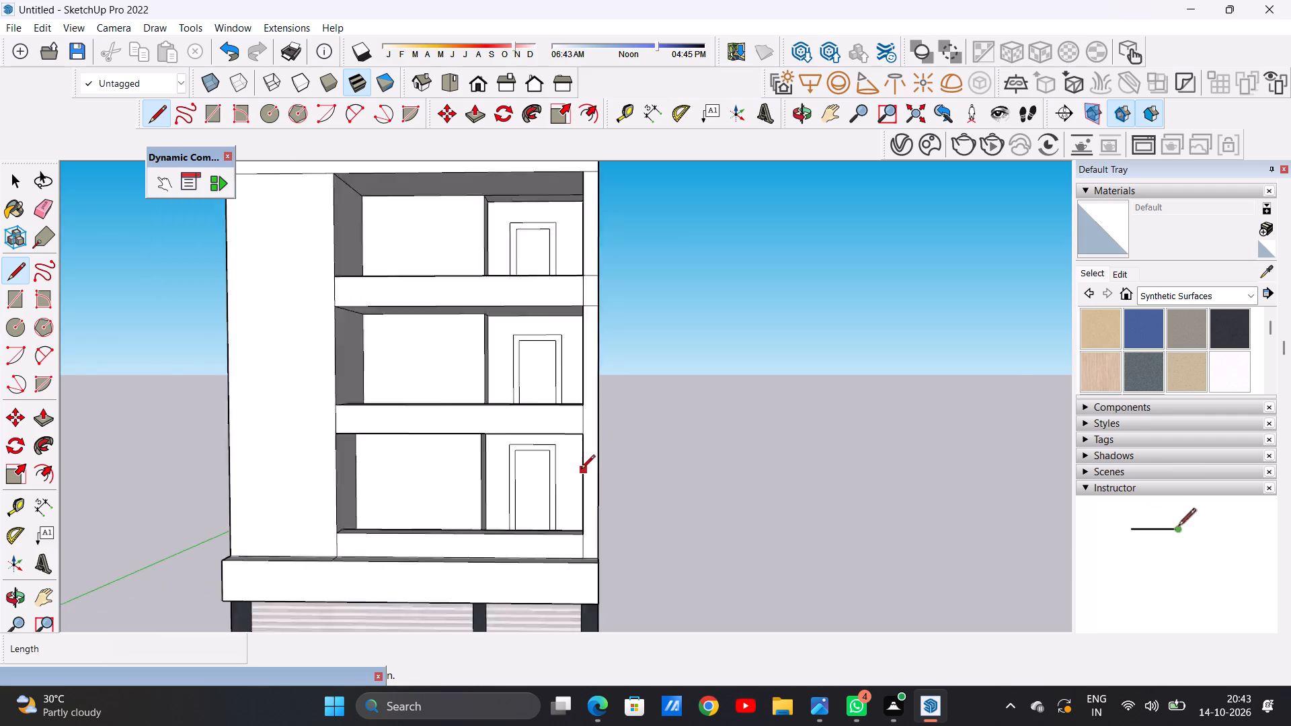
pyautogui.scroll(9, 581, 470)
pyautogui.click(578, 330)
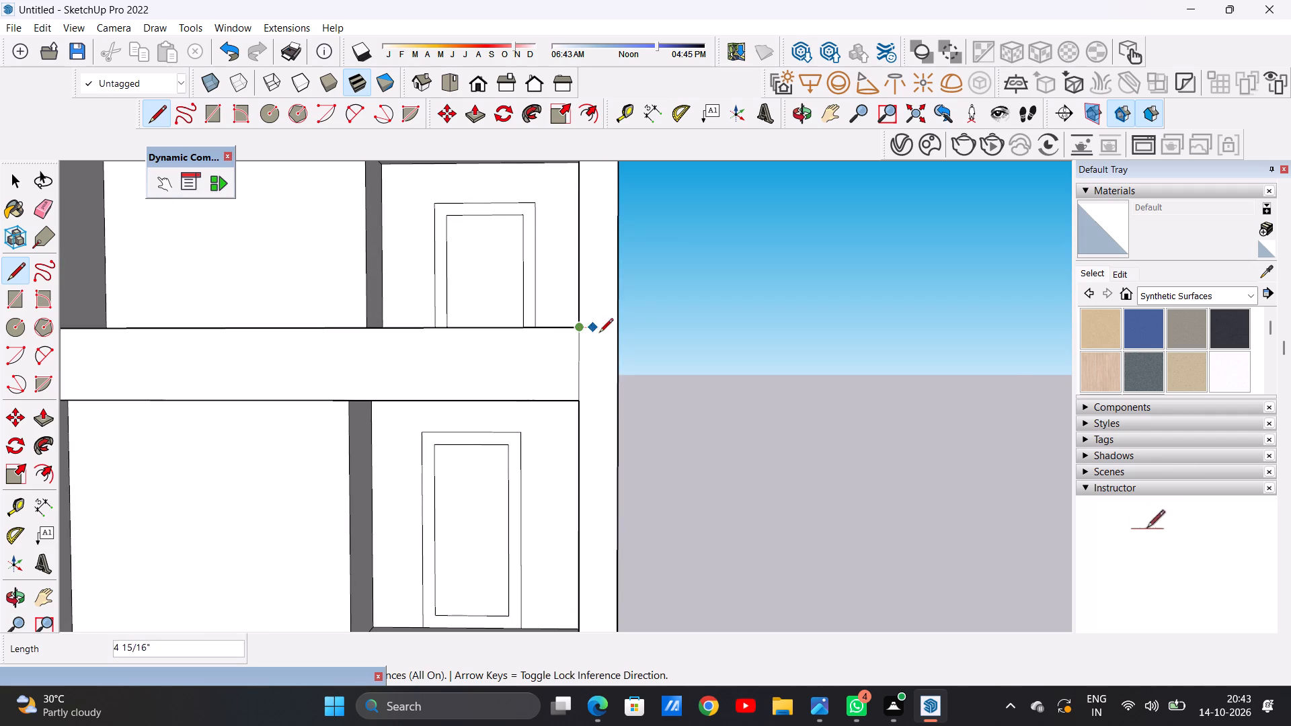
pyautogui.click(613, 333)
pyautogui.click(582, 401)
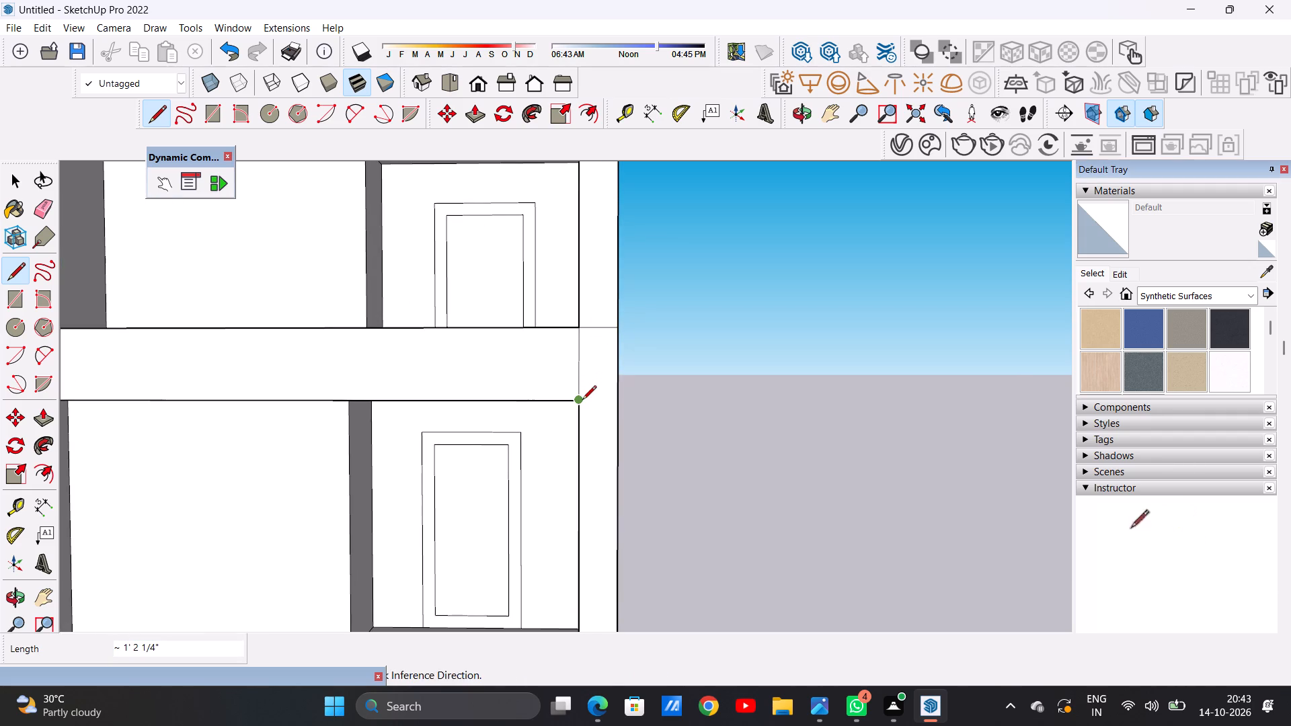
pyautogui.click(619, 401)
# Extend the lowest parapet's top edge about 1' 2 1/4" across the narrow wall strip and erase the vertical edge dividing them below it.
pyautogui.scroll(-8, 674, 402)
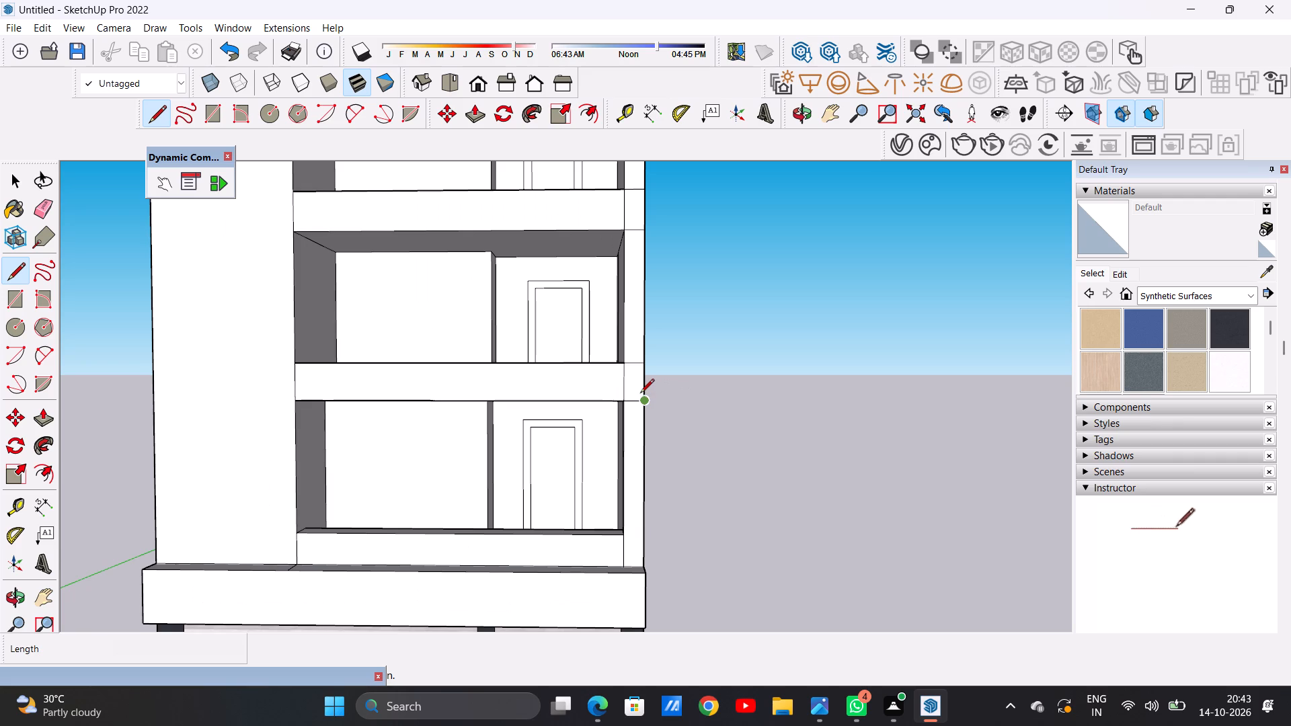
pyautogui.scroll(-4, 617, 413)
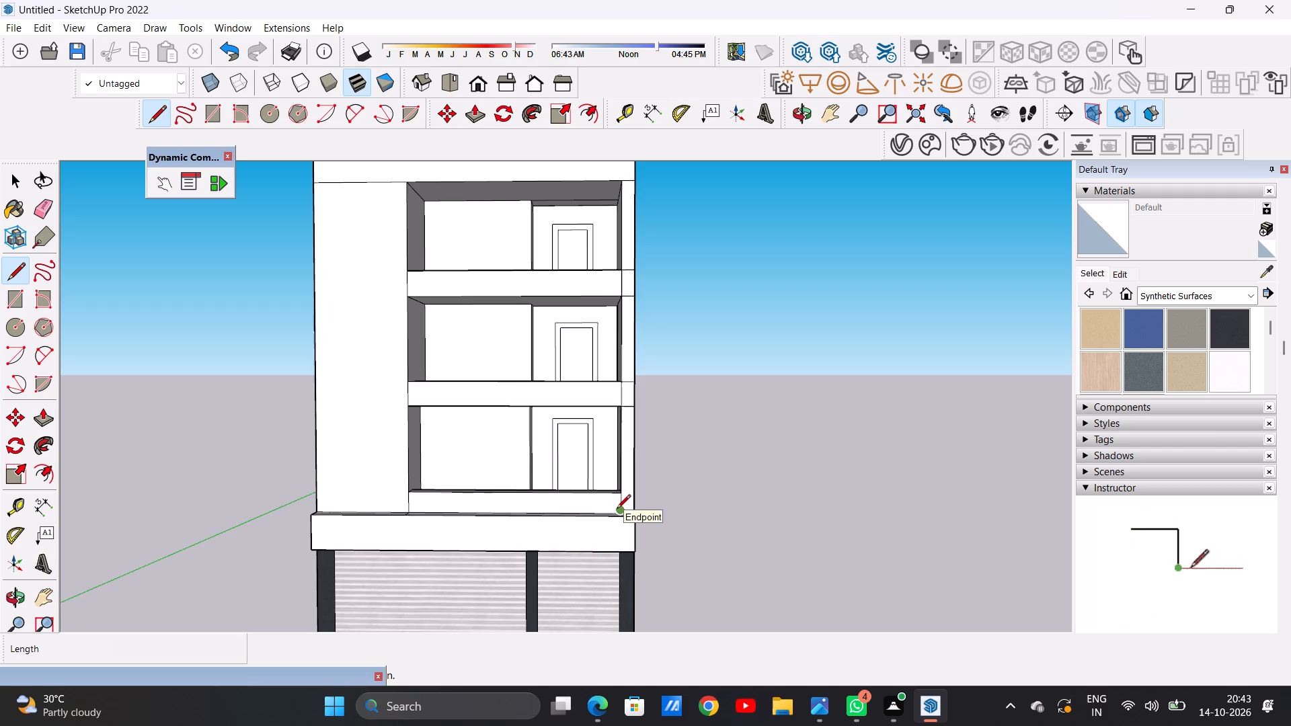
pyautogui.scroll(16, 617, 510)
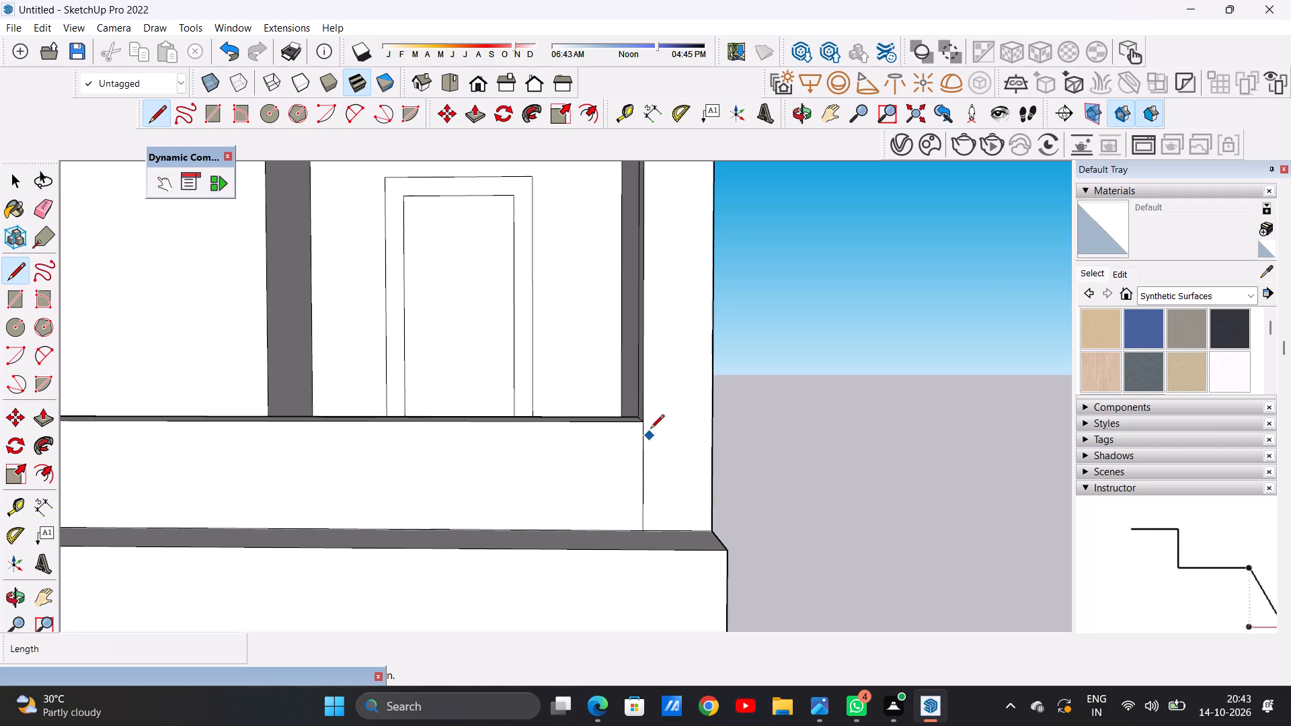
pyautogui.click(641, 420)
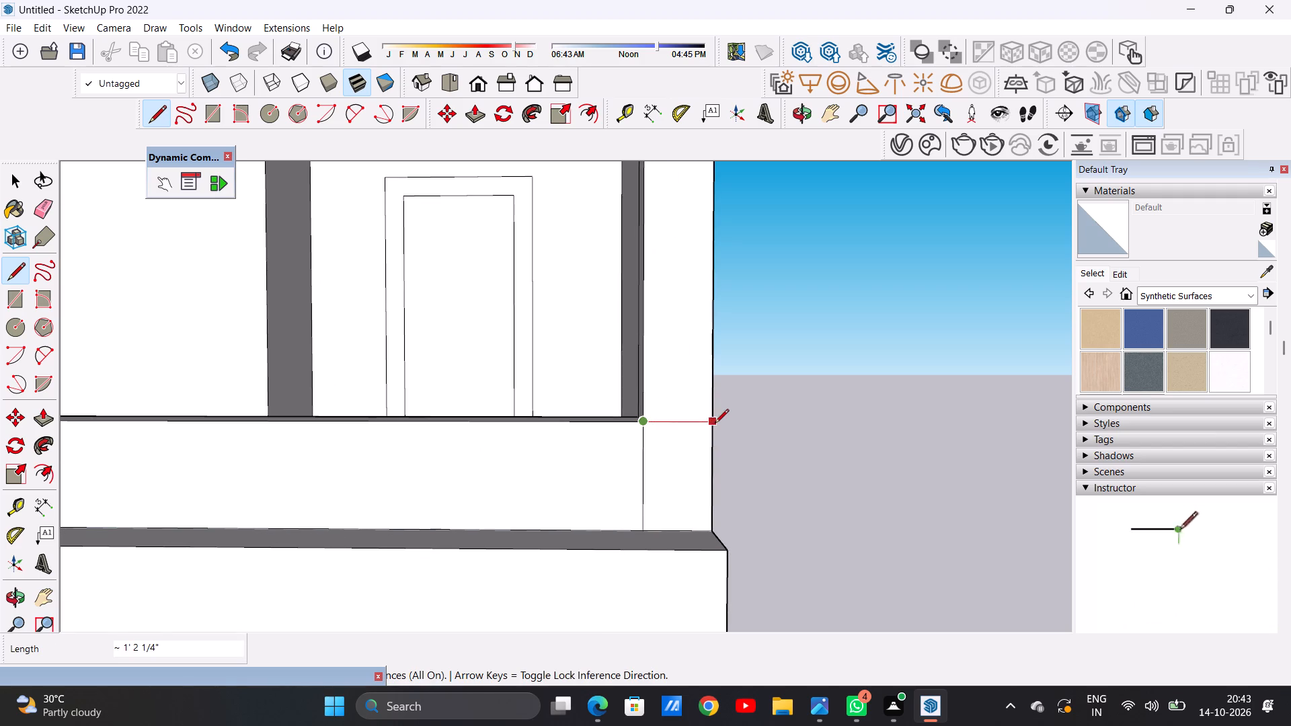
pyautogui.click(715, 424)
pyautogui.press('space')
pyautogui.write('E')
pyautogui.moveTo(637, 469); pyautogui.dragTo(658, 466)
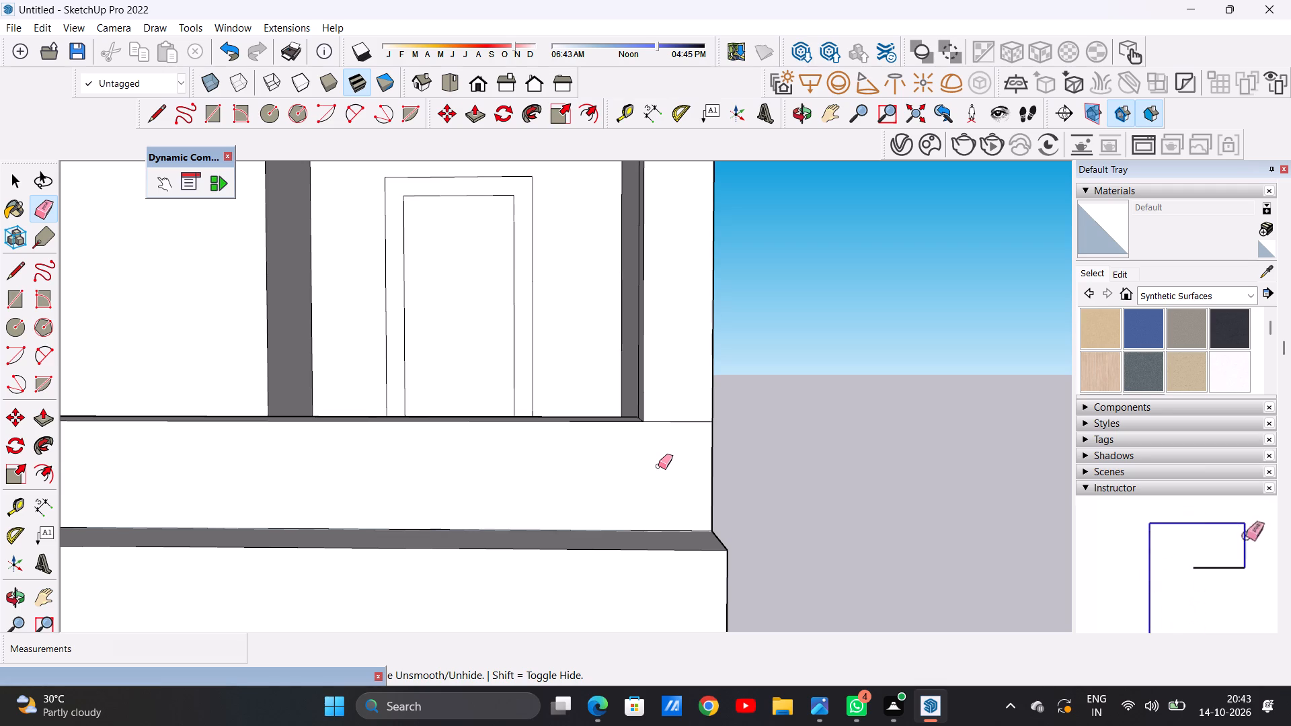
# Paint the horizontal band below the rooftop frame with Formica Speckled Grey from the Synthetic Surfaces materials.
pyautogui.scroll(-17, 565, 442)
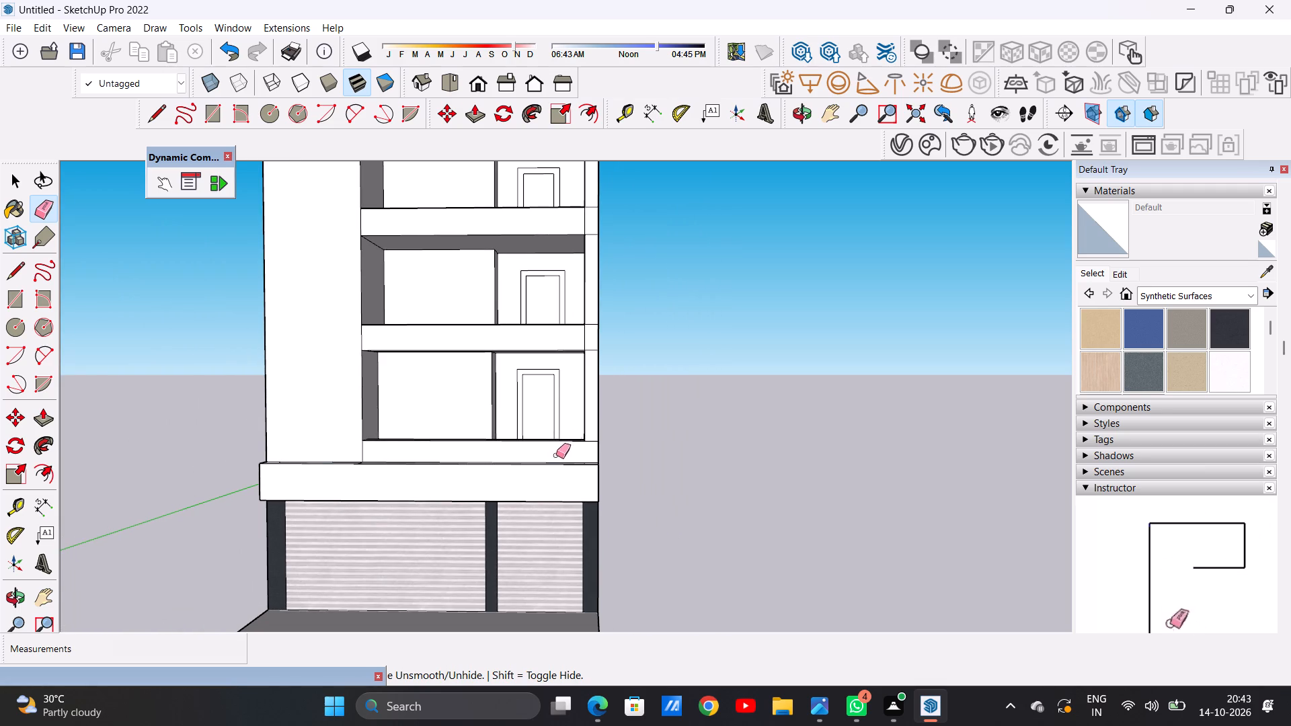
pyautogui.scroll(-5, 555, 455)
pyautogui.press('space')
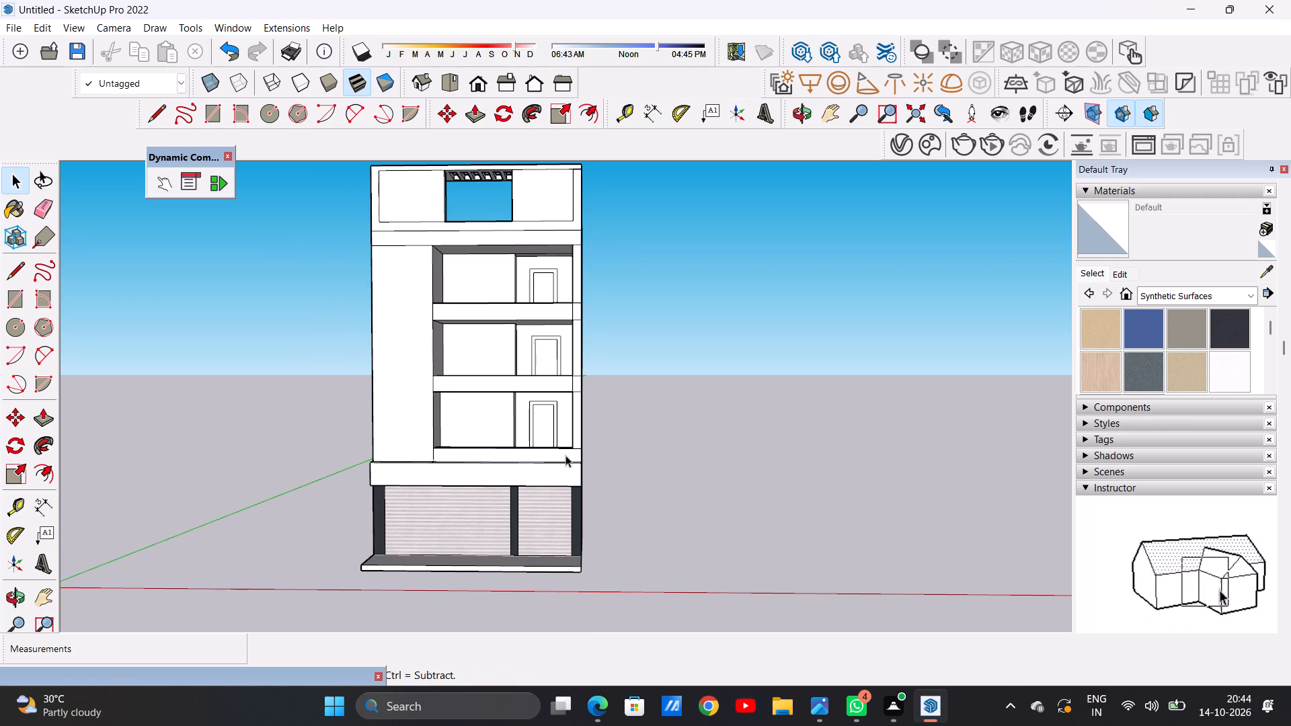
pyautogui.click(1140, 364)
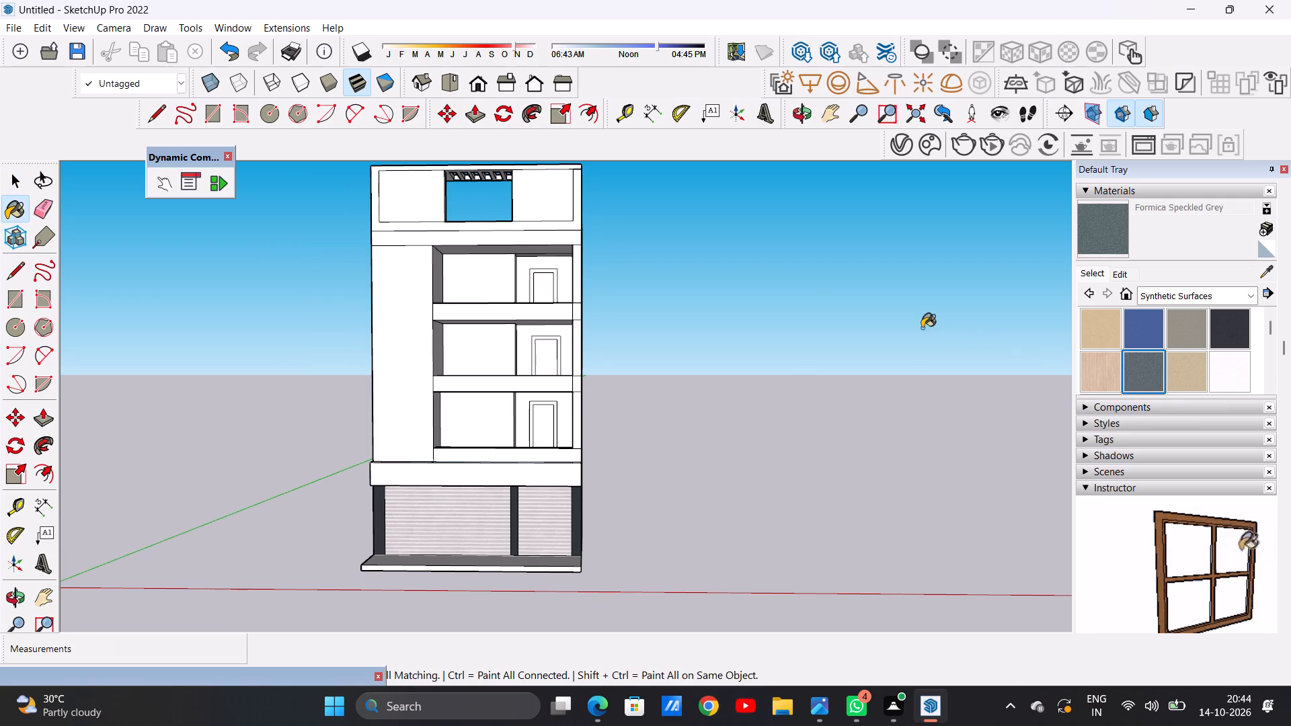
pyautogui.click(559, 240)
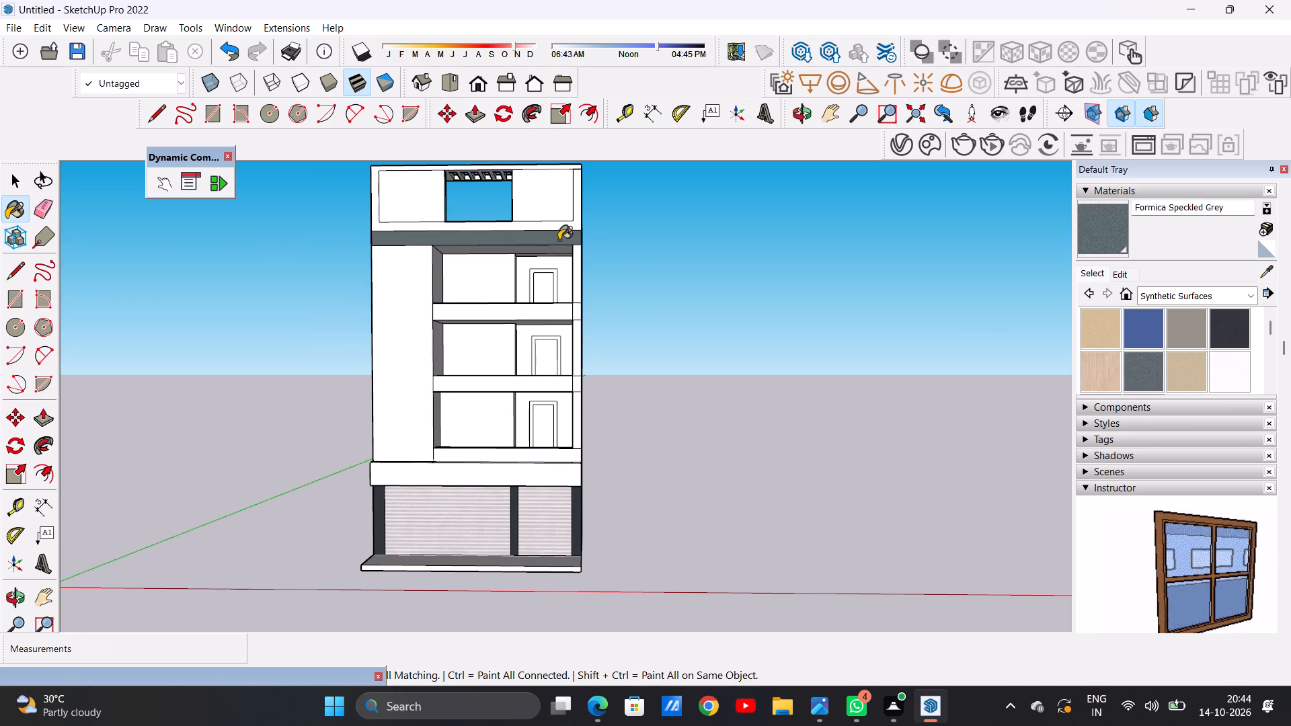
# Paint the uppermost and middle balcony parapets, including their end sections on the narrow wall strip, with Formica Speckled Grey.
pyautogui.scroll(5, 570, 313)
pyautogui.click(550, 315)
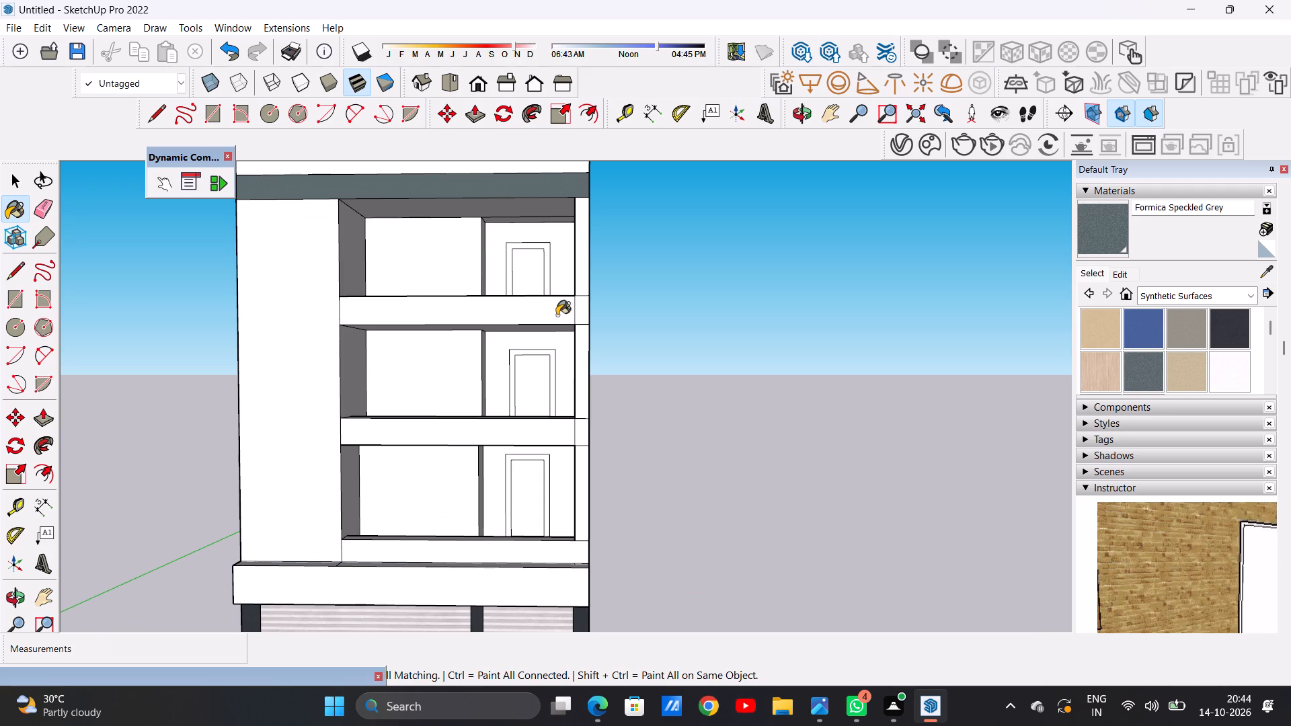
pyautogui.click(582, 315)
pyautogui.scroll(-5, 557, 317)
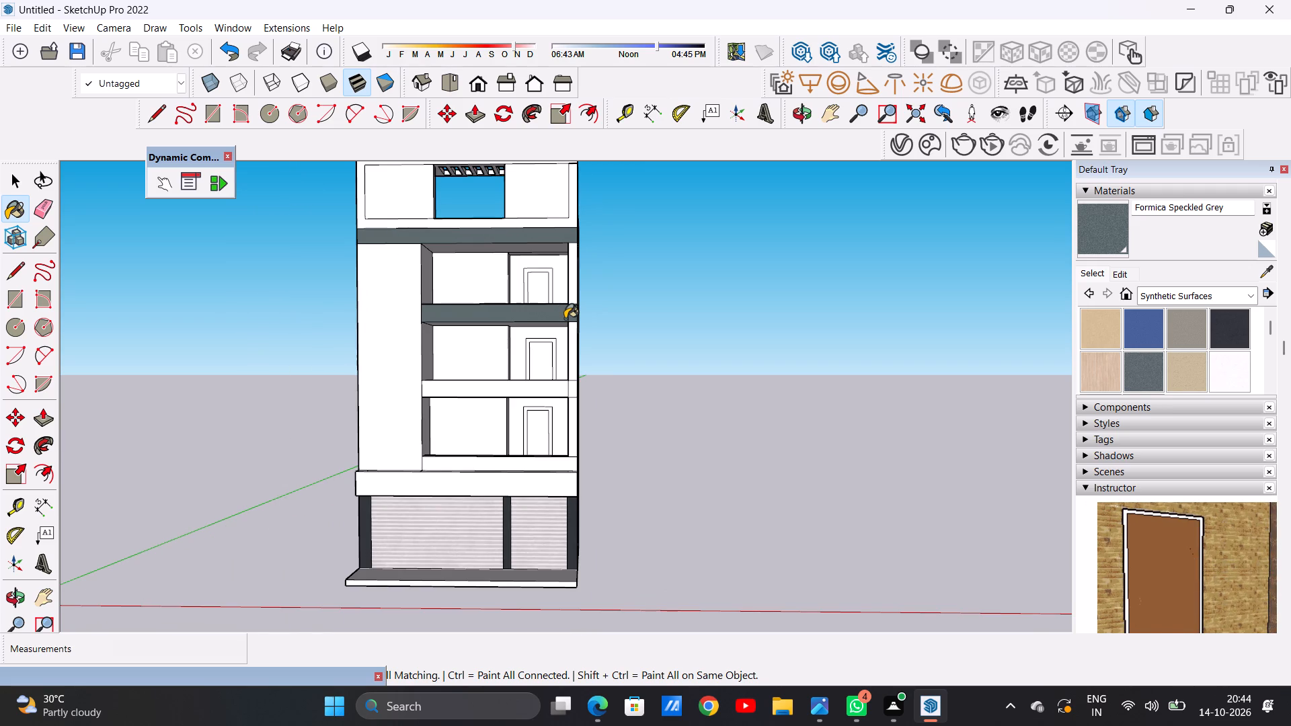
pyautogui.scroll(19, 579, 323)
pyautogui.scroll(-7, 560, 329)
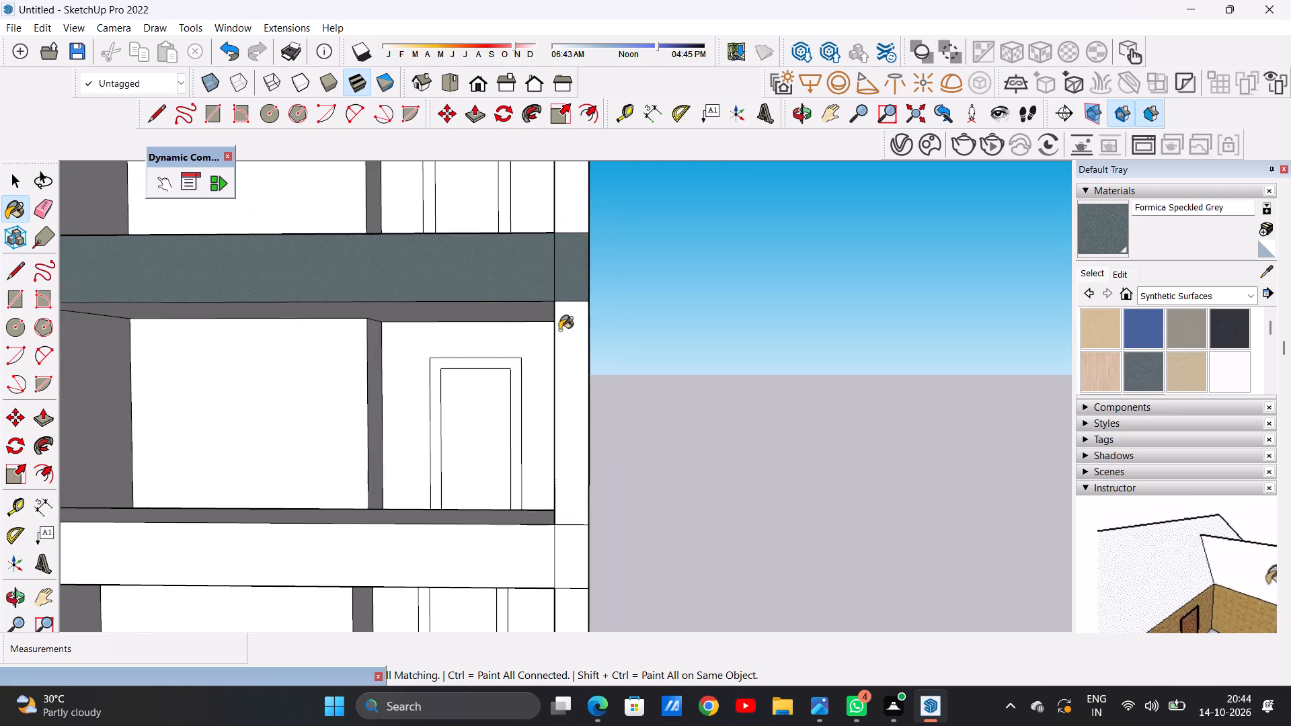
pyautogui.scroll(-13, 559, 330)
pyautogui.scroll(11, 546, 387)
pyautogui.click(544, 385)
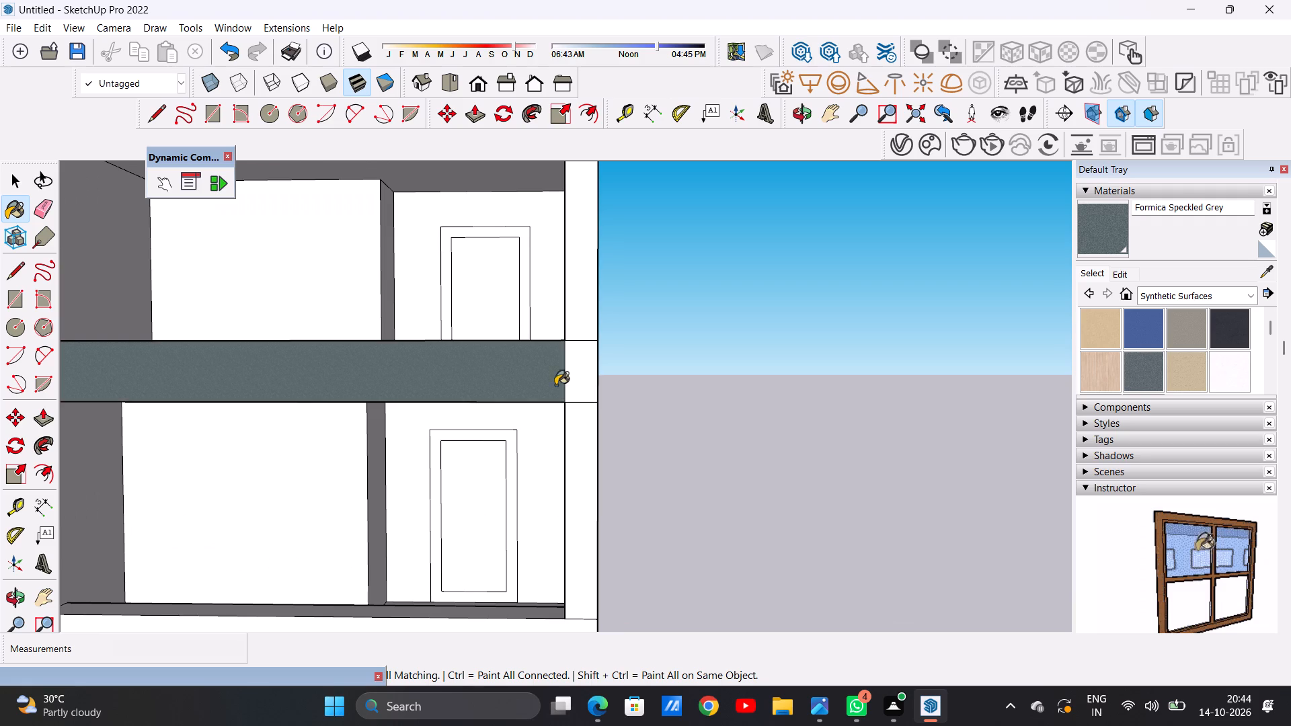
pyautogui.click(586, 383)
# Erase the vertical edges separating the two grey balcony parapets from their end sections on the wall strip.
pyautogui.scroll(-7, 553, 385)
pyautogui.scroll(11, 555, 385)
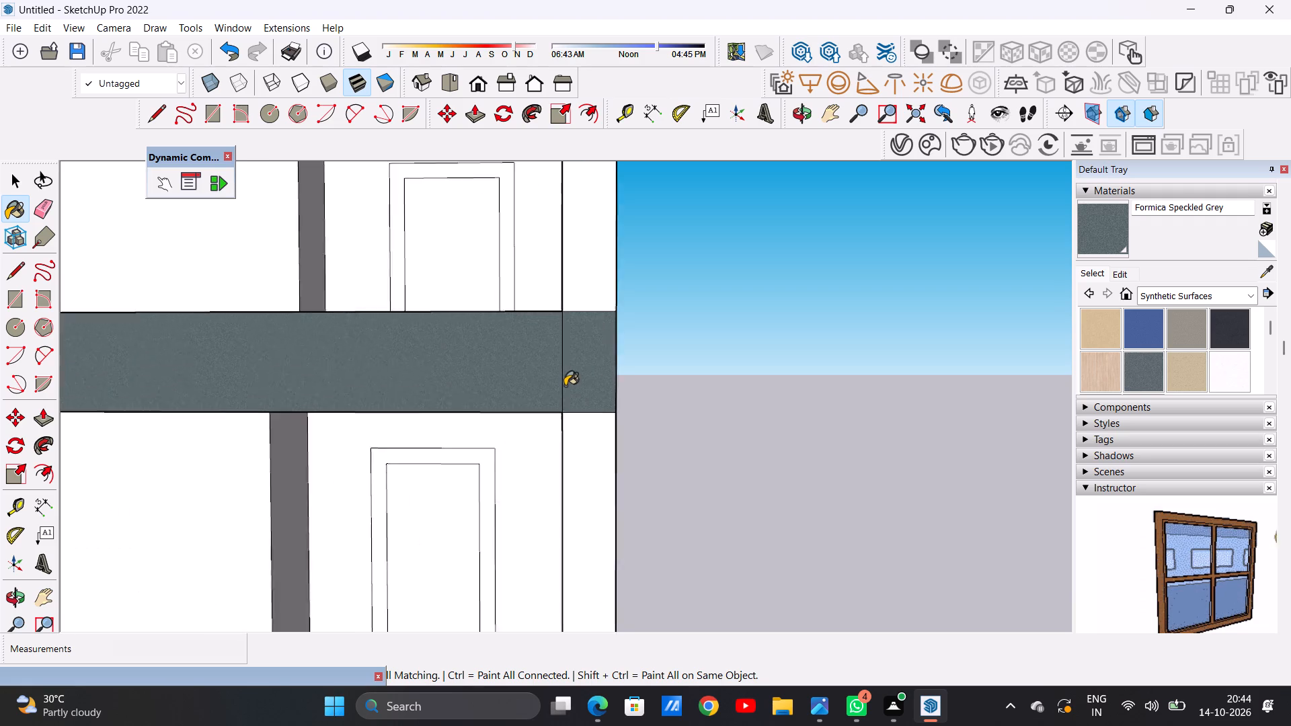
pyautogui.scroll(1, 565, 386)
pyautogui.moveTo(568, 386); pyautogui.dragTo(488, 415, button='middle')
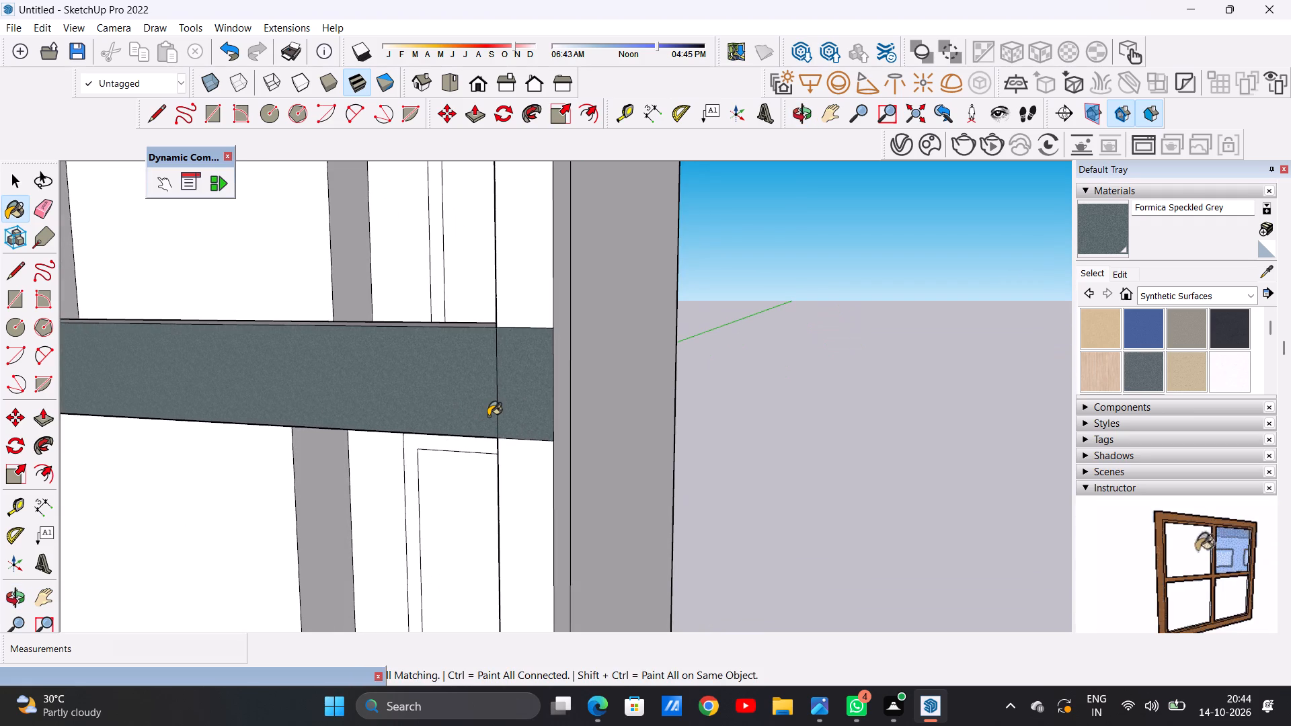
pyautogui.press('space')
pyautogui.write('E')
pyautogui.moveTo(487, 378); pyautogui.dragTo(531, 378)
pyautogui.scroll(-13, 522, 399)
pyautogui.scroll(12, 517, 247)
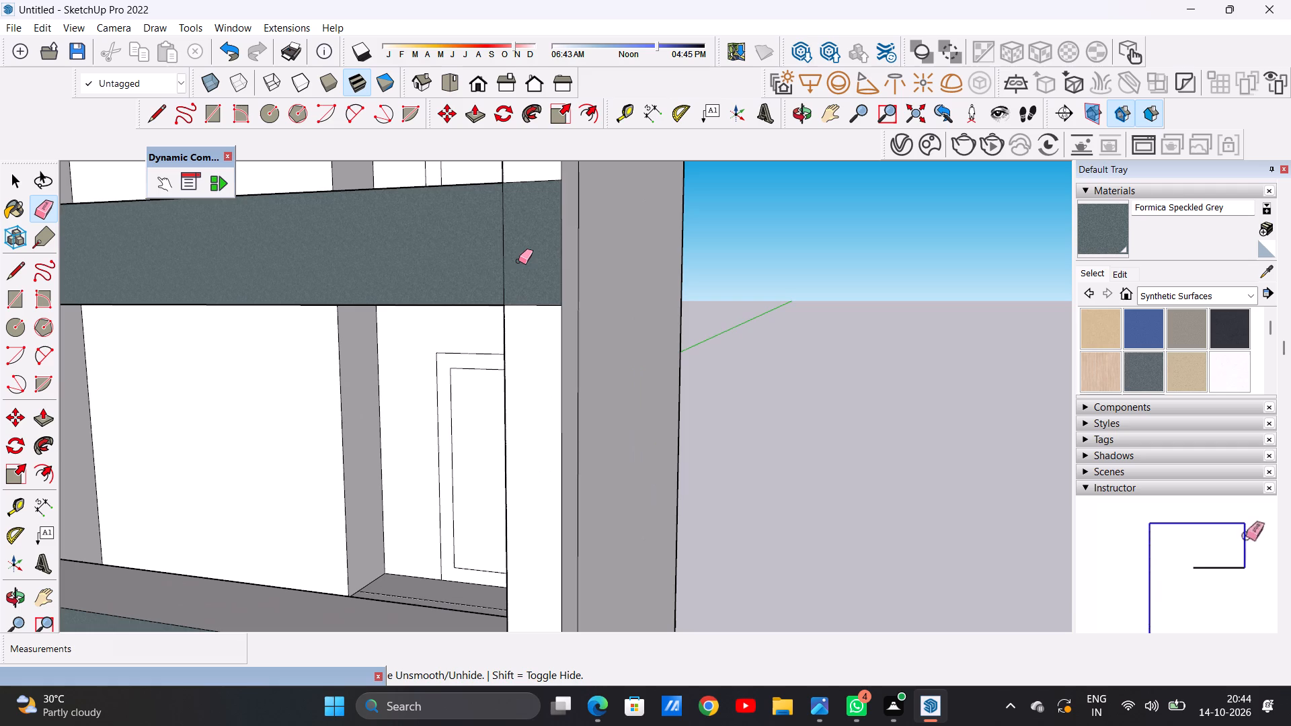
pyautogui.click(525, 252)
pyautogui.moveTo(508, 251); pyautogui.dragTo(468, 256)
pyautogui.scroll(-11, 581, 308)
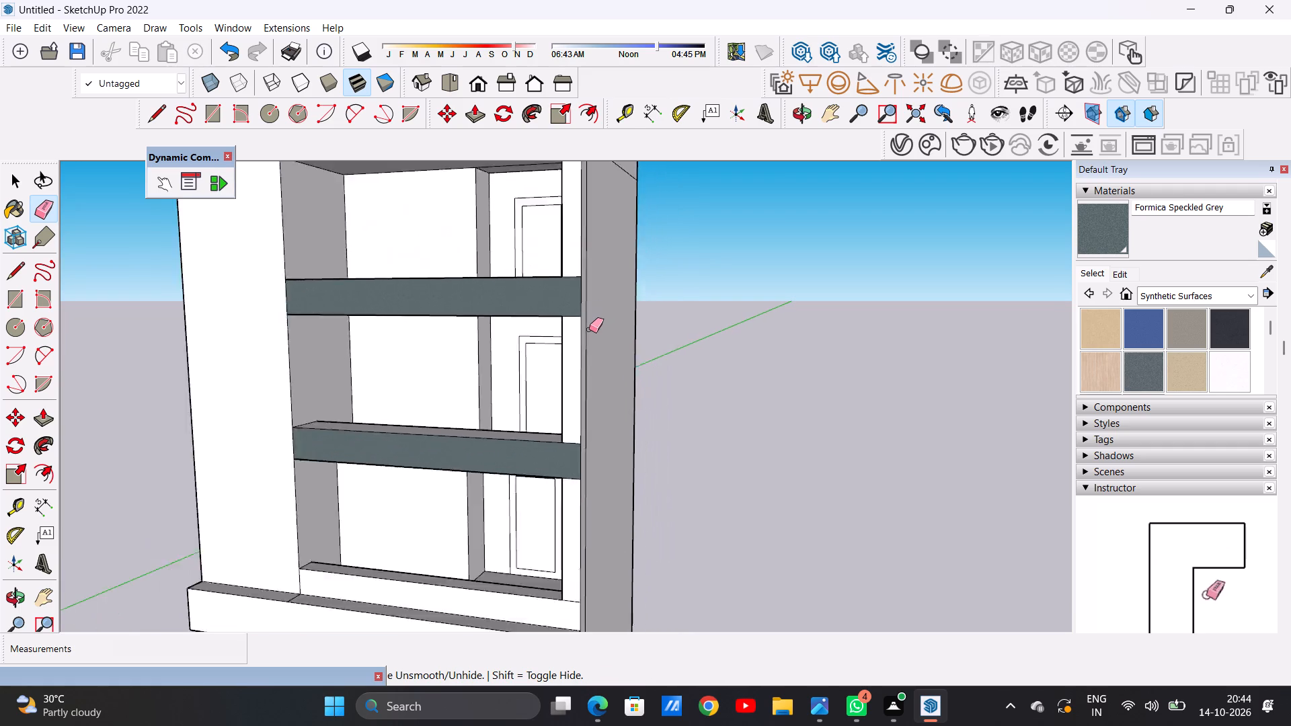
pyautogui.scroll(-11, 589, 329)
pyautogui.moveTo(565, 407); pyautogui.dragTo(654, 408, button='middle')
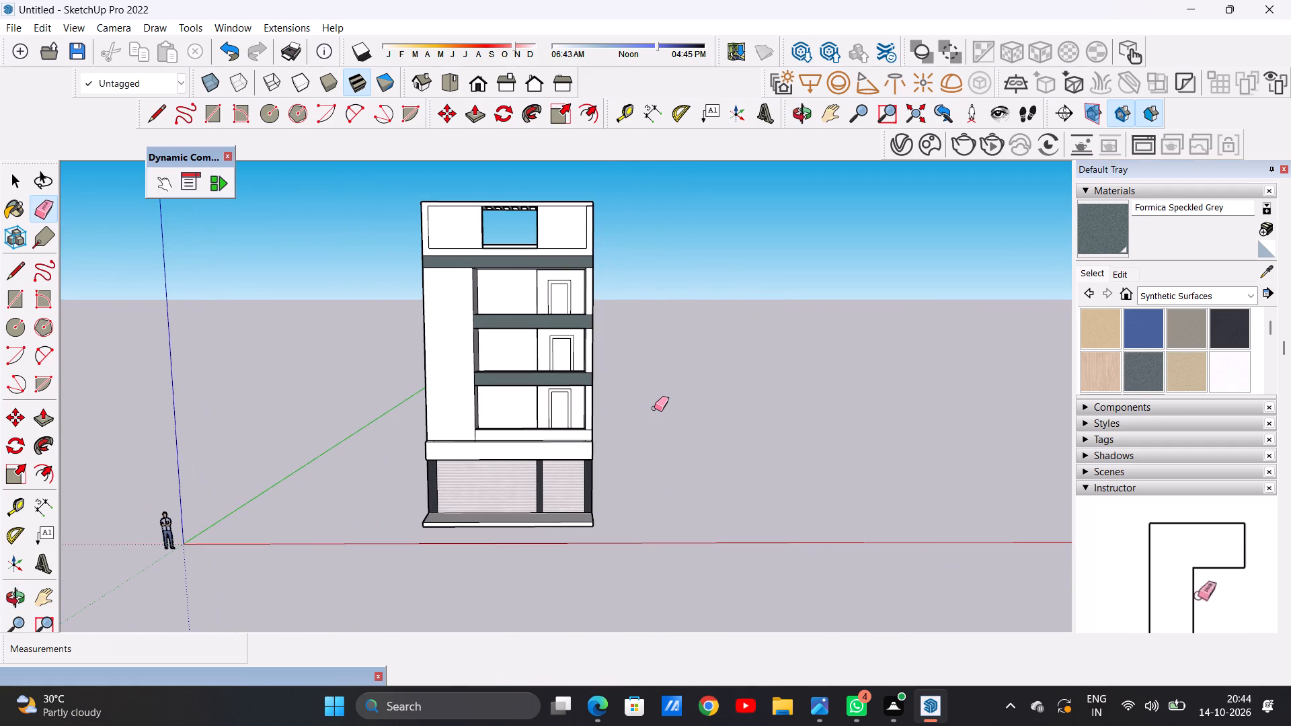
pyautogui.press('space')
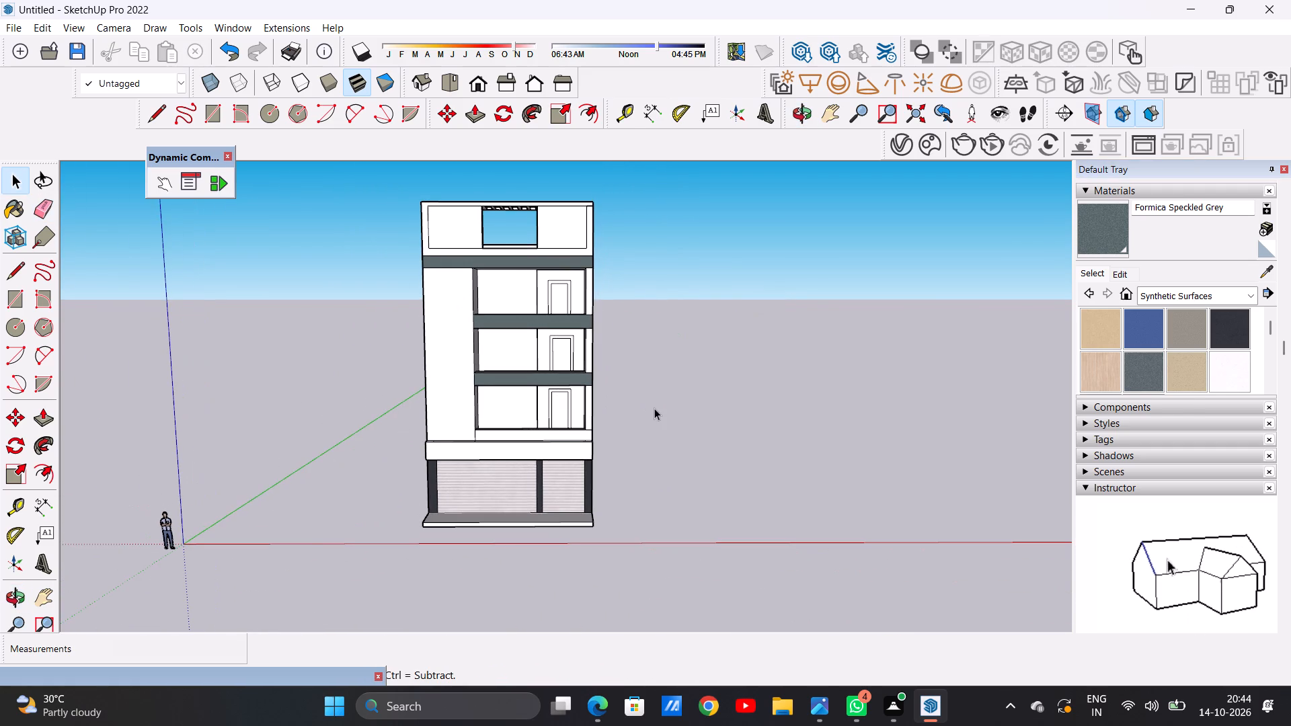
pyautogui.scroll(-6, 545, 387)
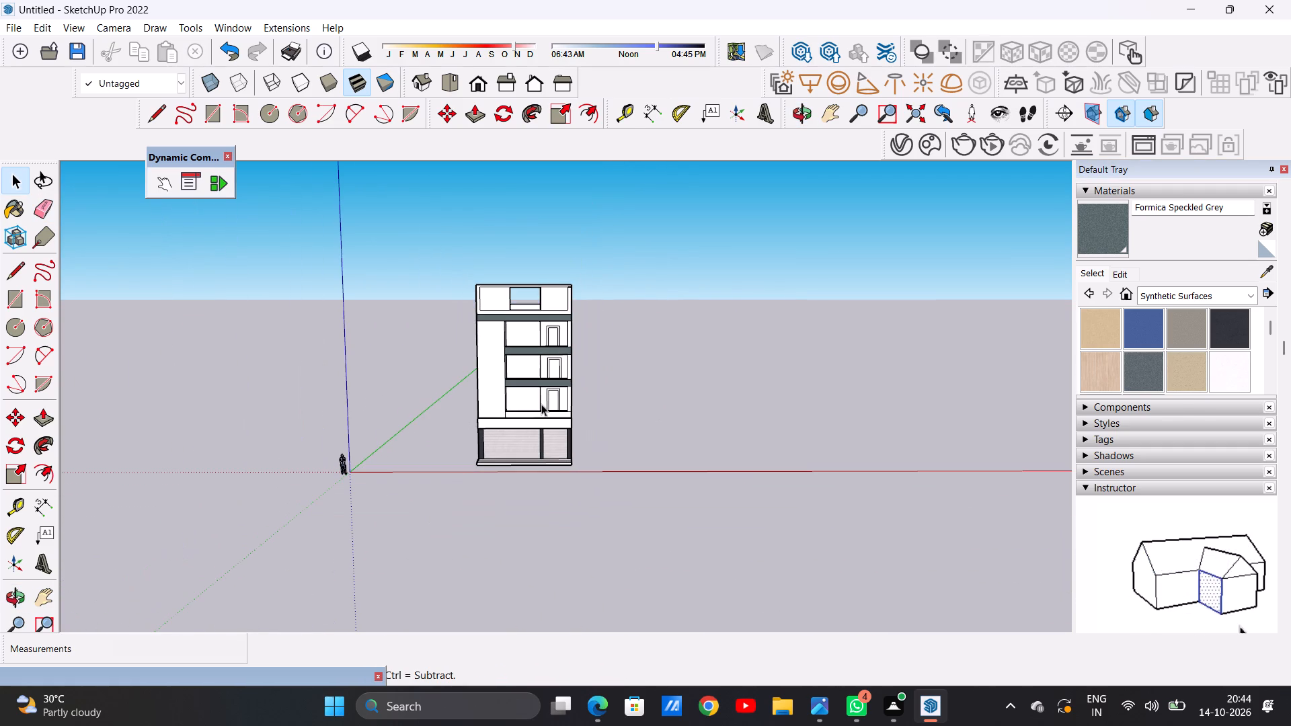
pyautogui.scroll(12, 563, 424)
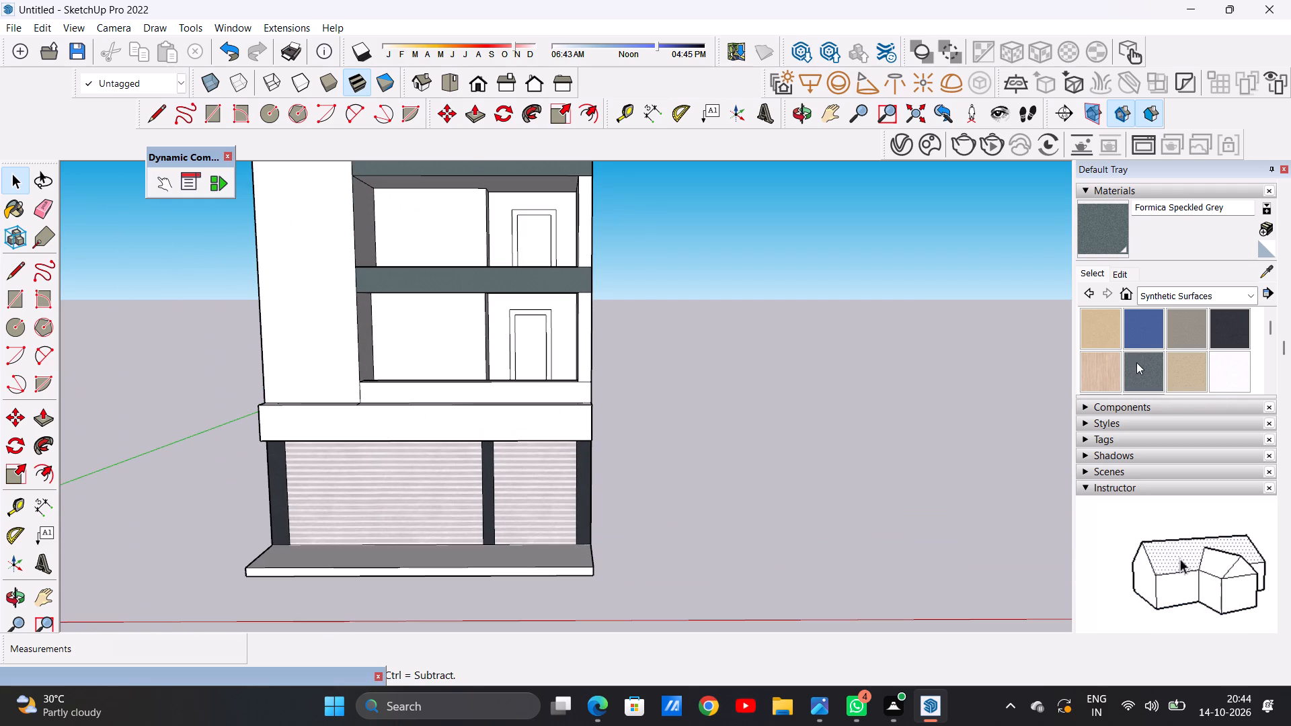
# Paint the front and both top sections of the projecting band above the shutters with Formica Speckled Grey.
pyautogui.click(1136, 362)
pyautogui.click(580, 425)
pyautogui.scroll(1, 483, 426)
pyautogui.scroll(-1, 483, 426)
pyautogui.scroll(5, 483, 426)
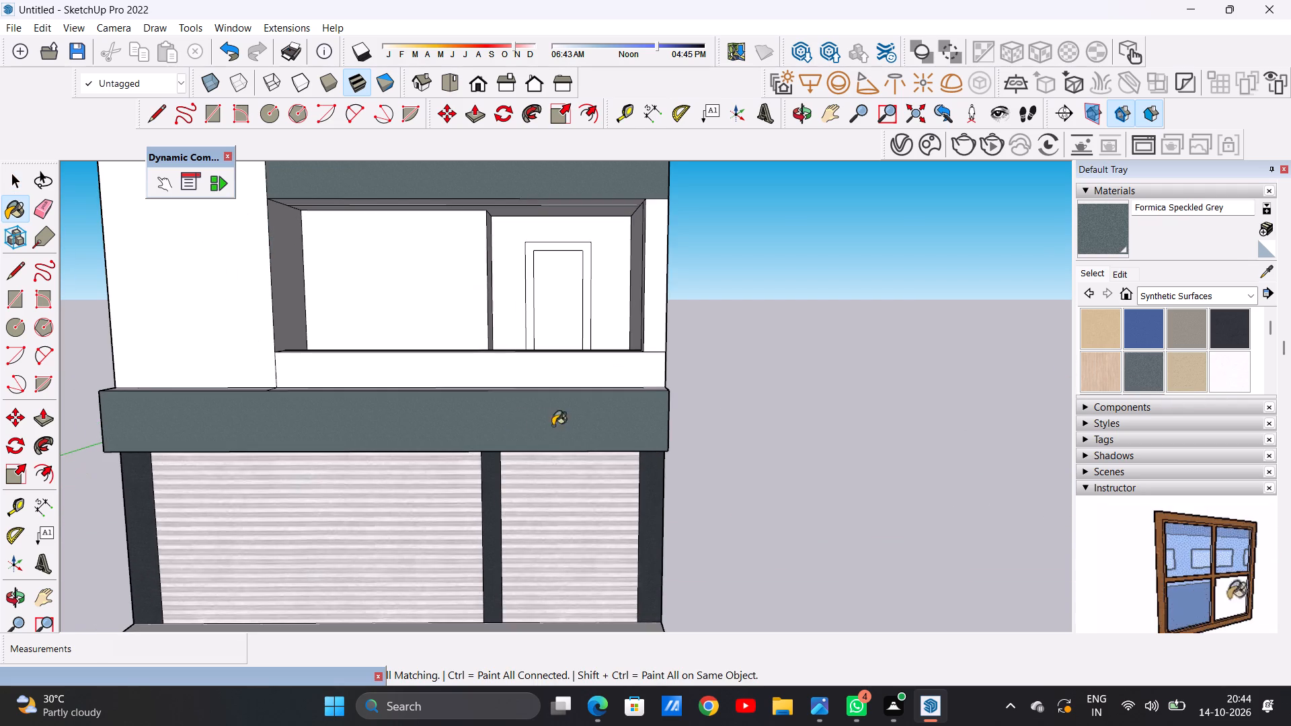
pyautogui.scroll(-6, 592, 420)
pyautogui.moveTo(592, 420); pyautogui.dragTo(599, 530, button='middle')
pyautogui.scroll(7, 611, 427)
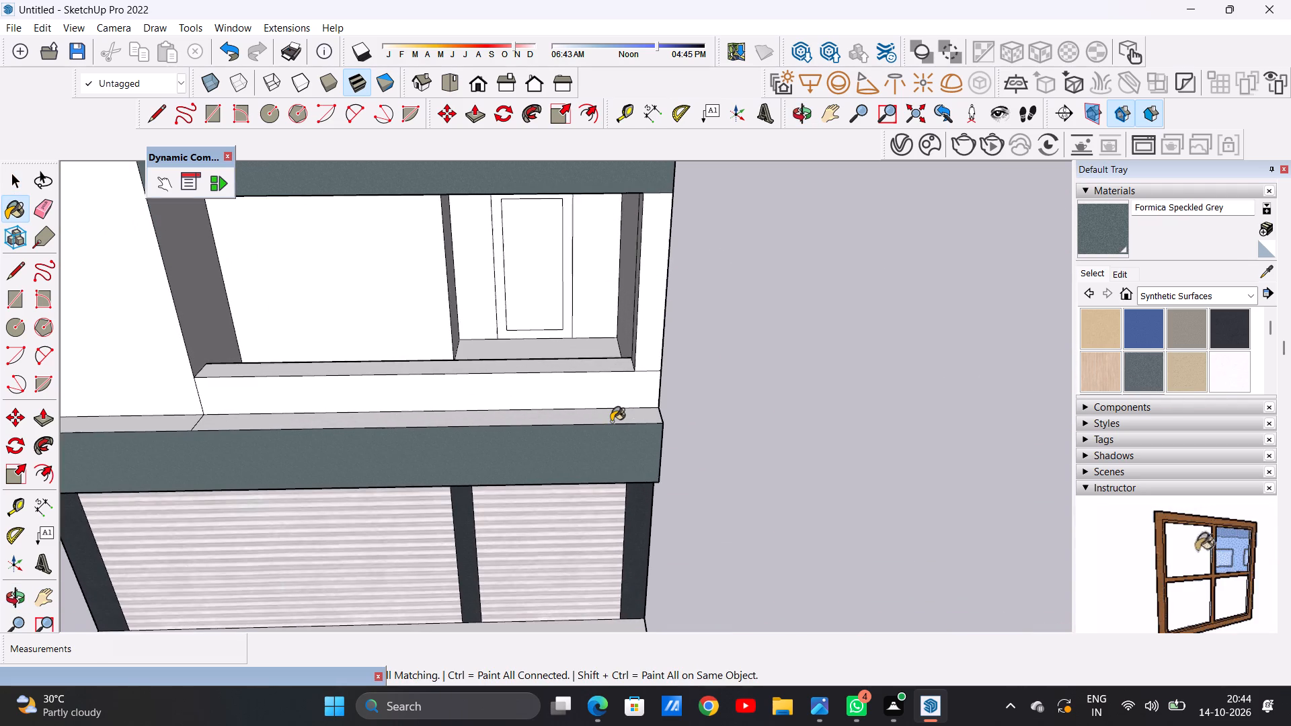
pyautogui.click(611, 421)
pyautogui.scroll(-6, 660, 424)
pyautogui.scroll(1, 334, 432)
pyautogui.scroll(-1, 334, 432)
pyautogui.scroll(5, 334, 432)
pyautogui.click(348, 422)
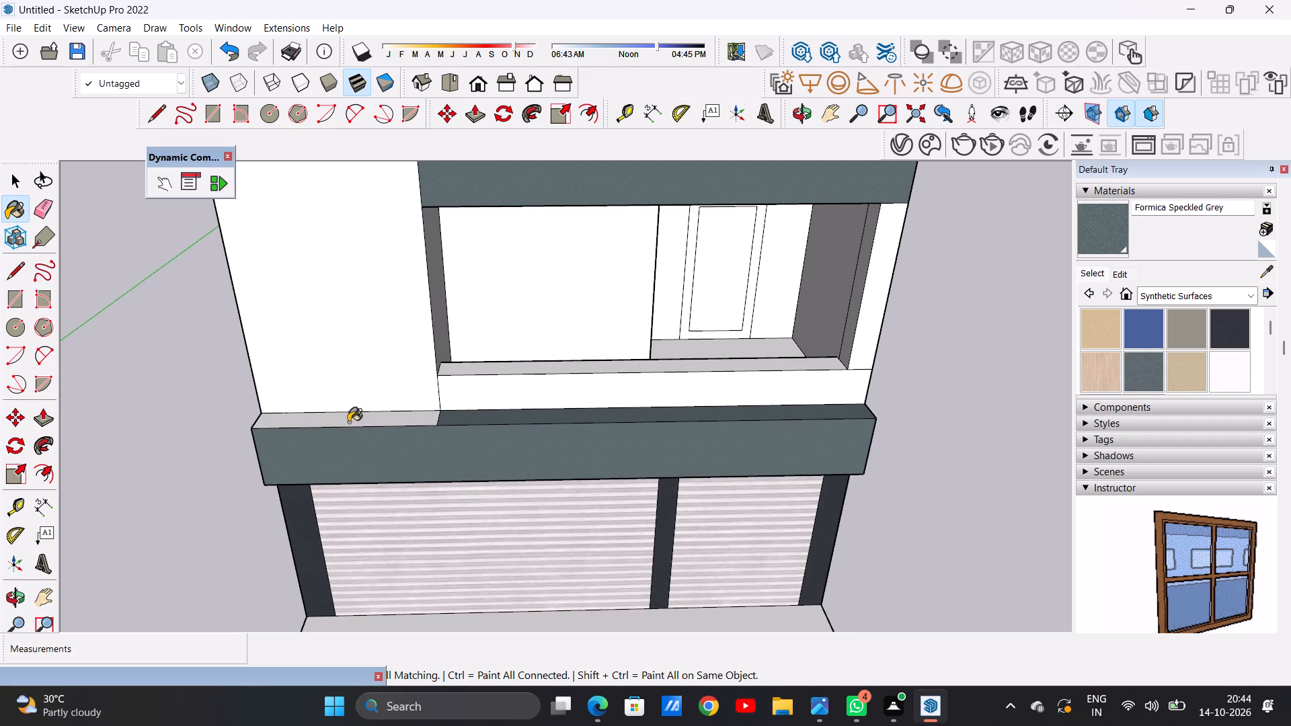
# Paint the top and underside of the middle balcony parapet with Formica Speckled Grey.
pyautogui.scroll(-10, 467, 408)
pyautogui.scroll(9, 498, 294)
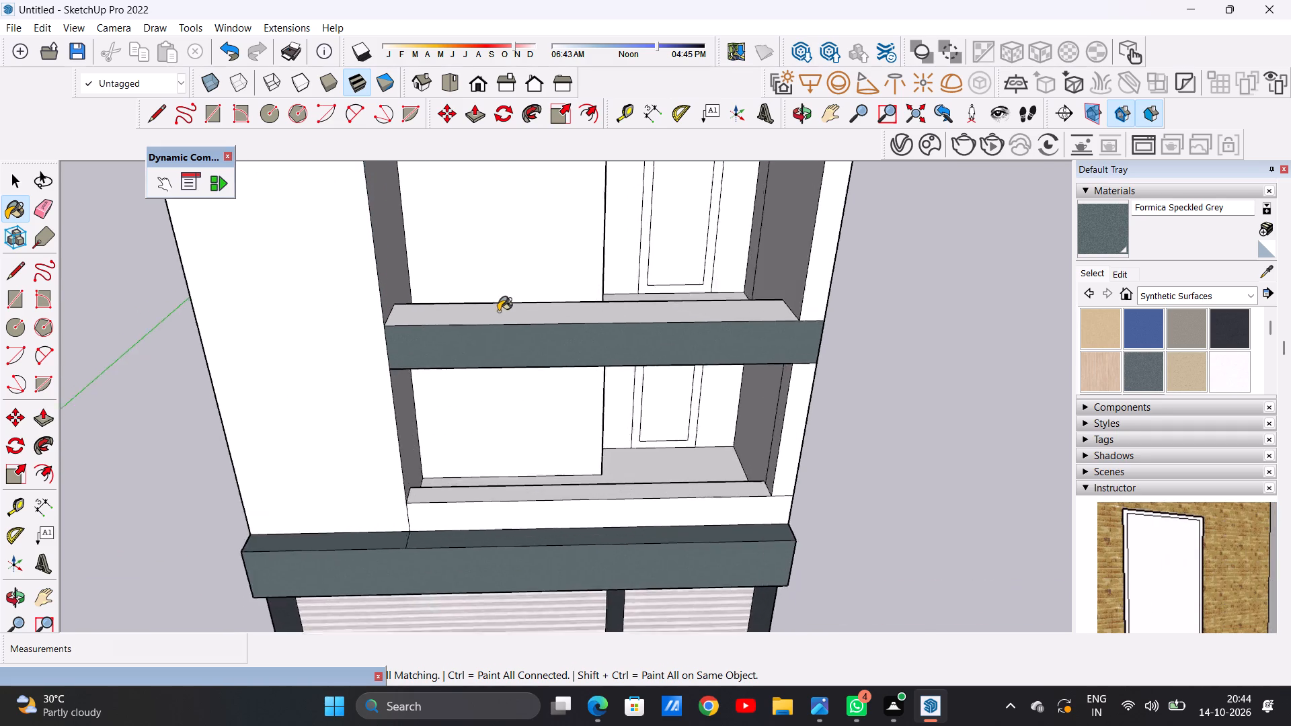
pyautogui.scroll(2, 498, 311)
pyautogui.click(492, 311)
pyautogui.scroll(-12, 443, 399)
pyautogui.moveTo(490, 425); pyautogui.dragTo(481, 296, button='middle')
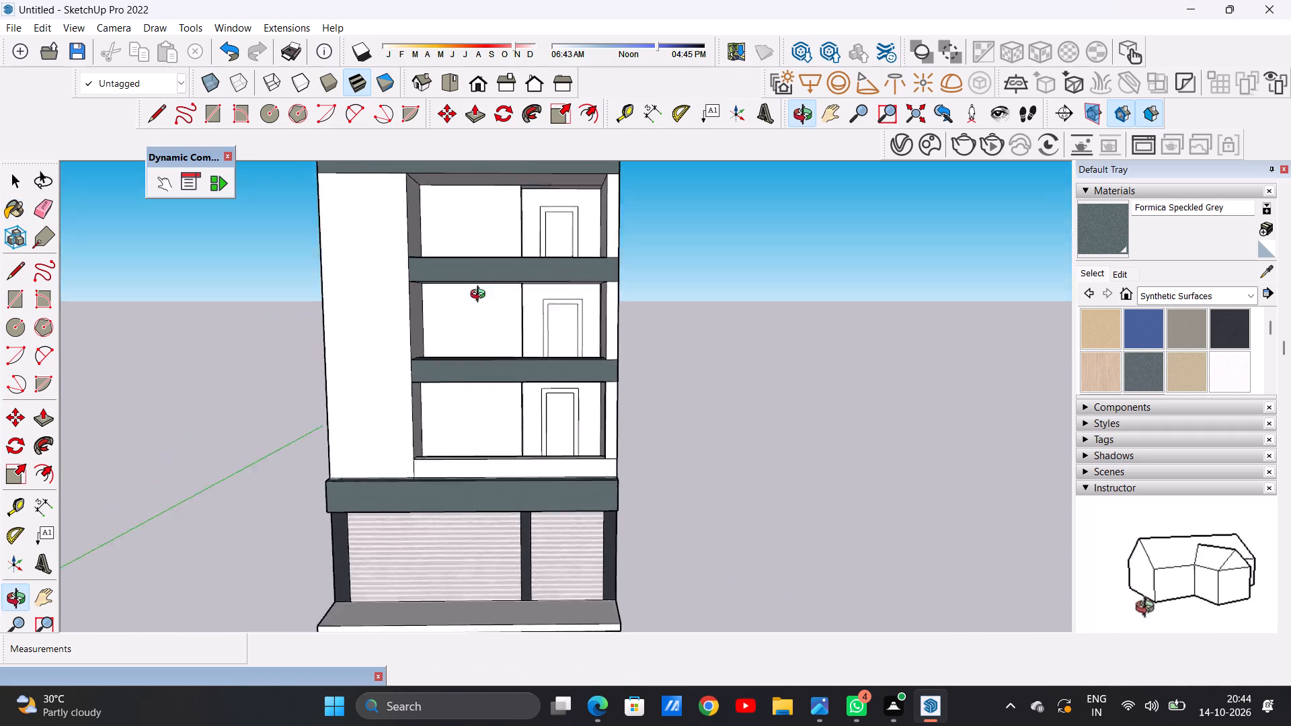
pyautogui.moveTo(481, 296); pyautogui.dragTo(462, 234, button='middle')
pyautogui.scroll(2, 449, 358)
pyautogui.scroll(-2, 453, 370)
pyautogui.scroll(8, 453, 372)
pyautogui.moveTo(447, 389); pyautogui.dragTo(452, 337, button='middle')
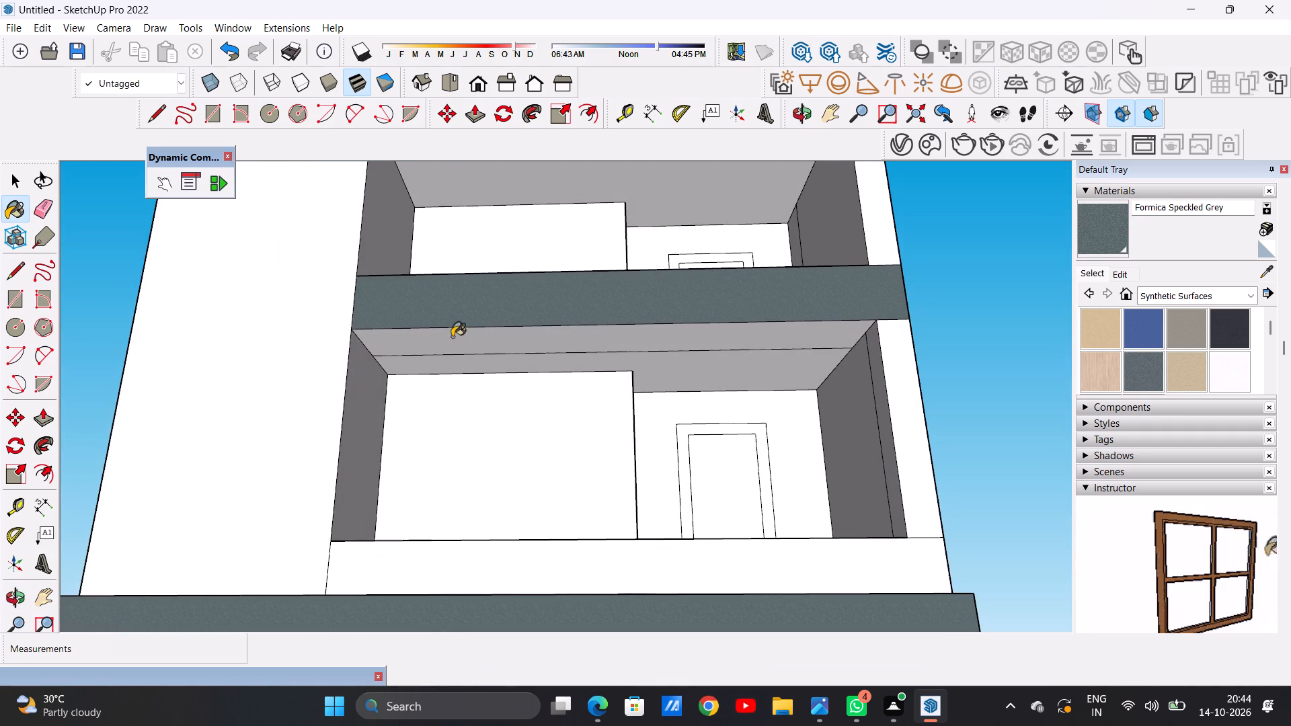
pyautogui.click(446, 336)
# Paint the underside of the band above the shutters, including the sections at the columns, with Formica Speckled Grey.
pyautogui.scroll(-10, 461, 397)
pyautogui.moveTo(479, 428); pyautogui.dragTo(512, 534, button='middle')
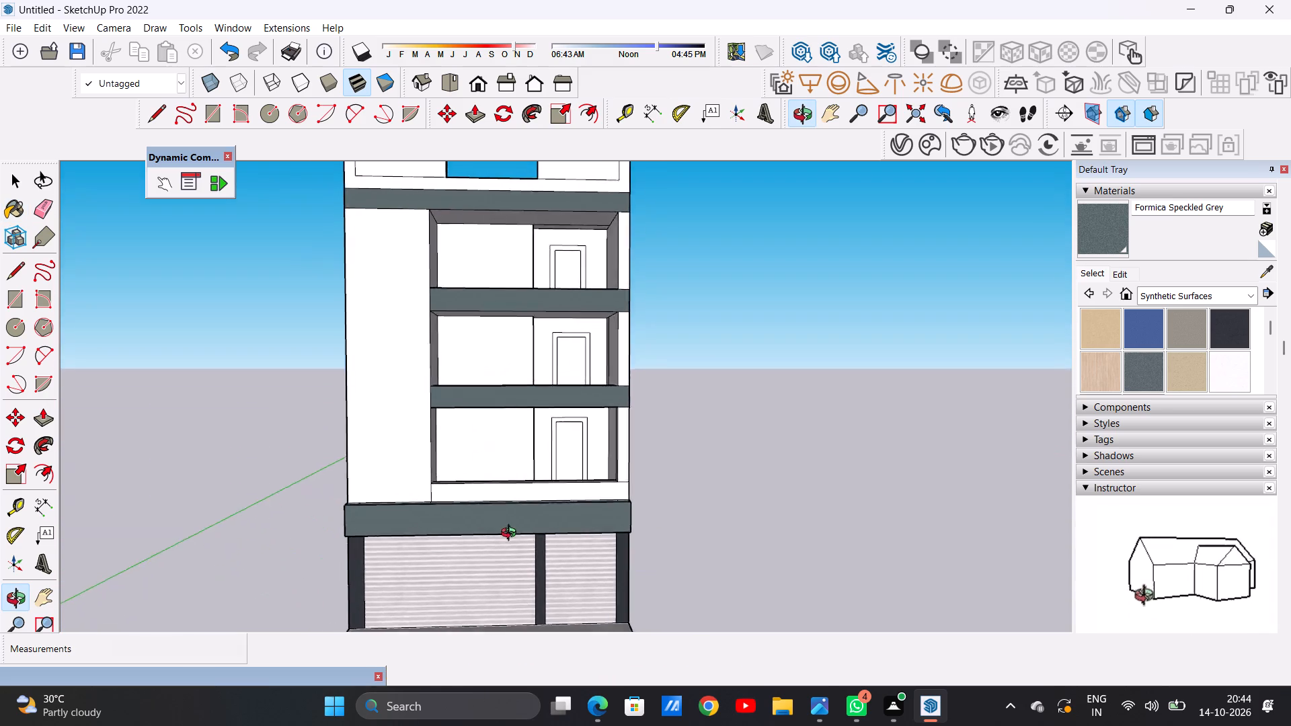
pyautogui.moveTo(512, 534); pyautogui.dragTo(481, 372, button='middle')
pyautogui.scroll(11, 505, 477)
pyautogui.click(513, 481)
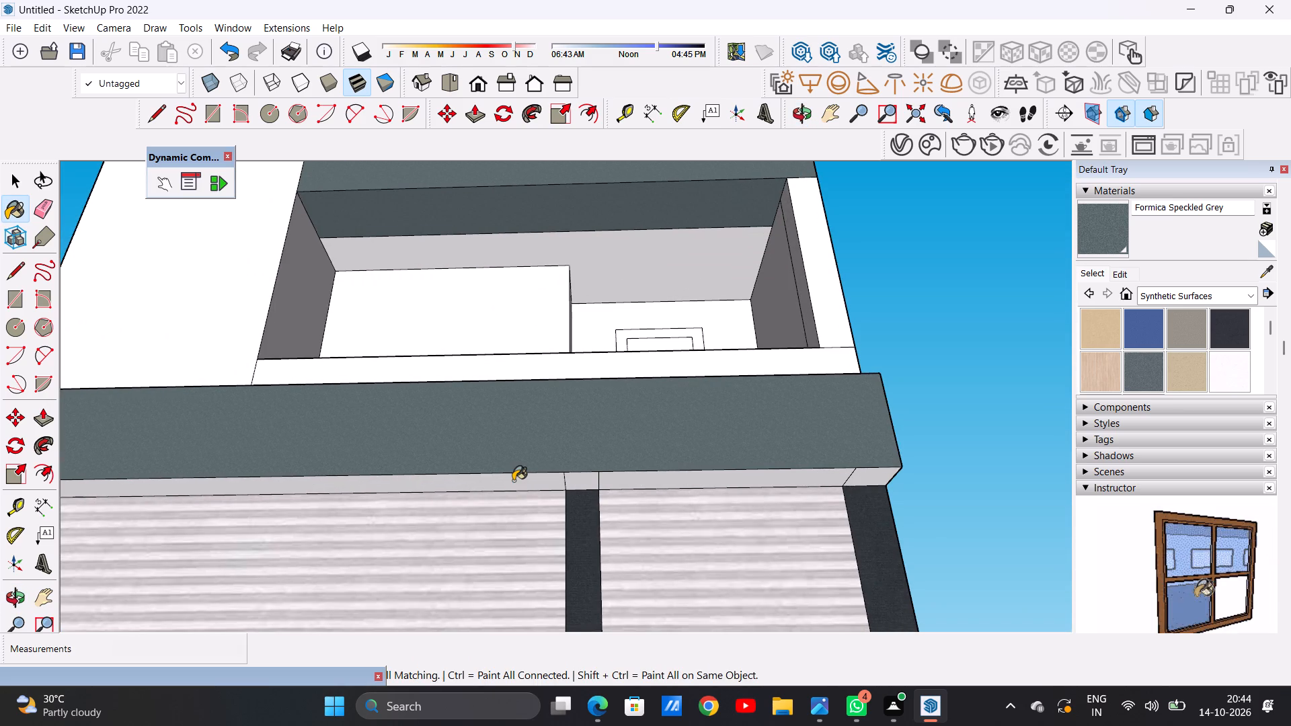
pyautogui.click(576, 483)
pyautogui.click(616, 484)
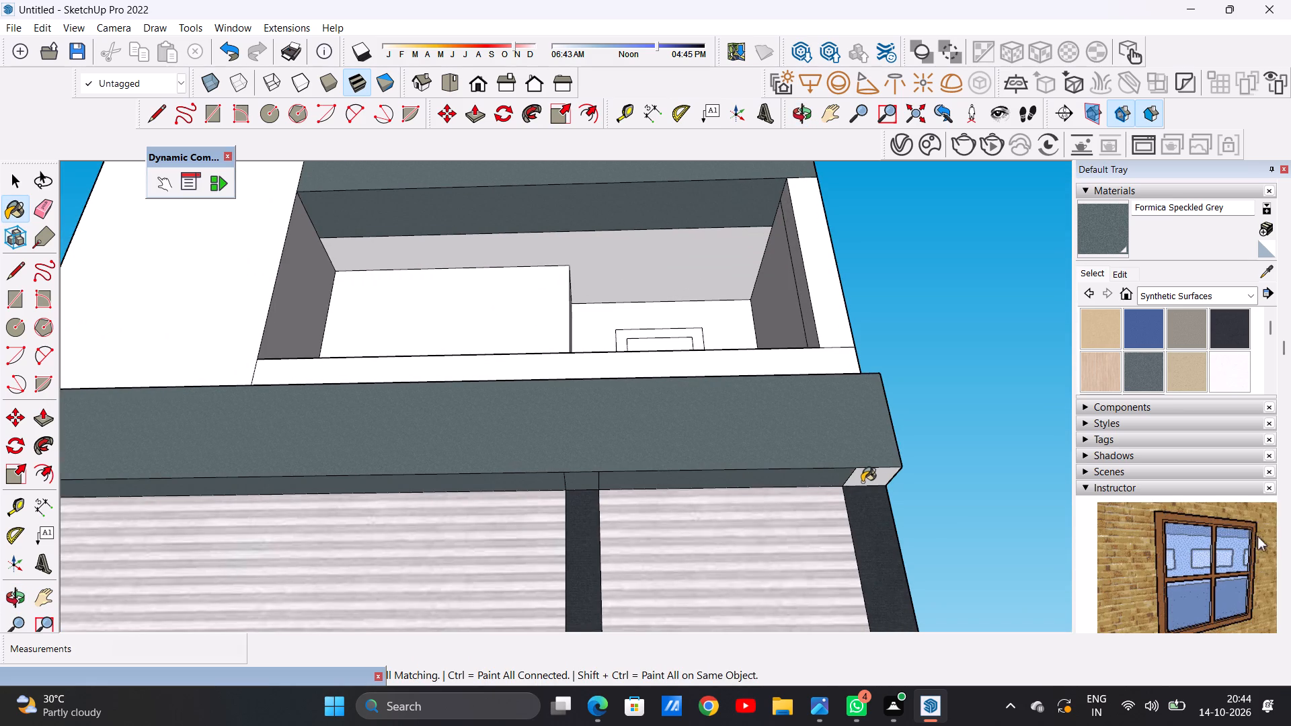
pyautogui.click(869, 481)
pyautogui.scroll(-7, 750, 495)
pyautogui.scroll(7, 346, 514)
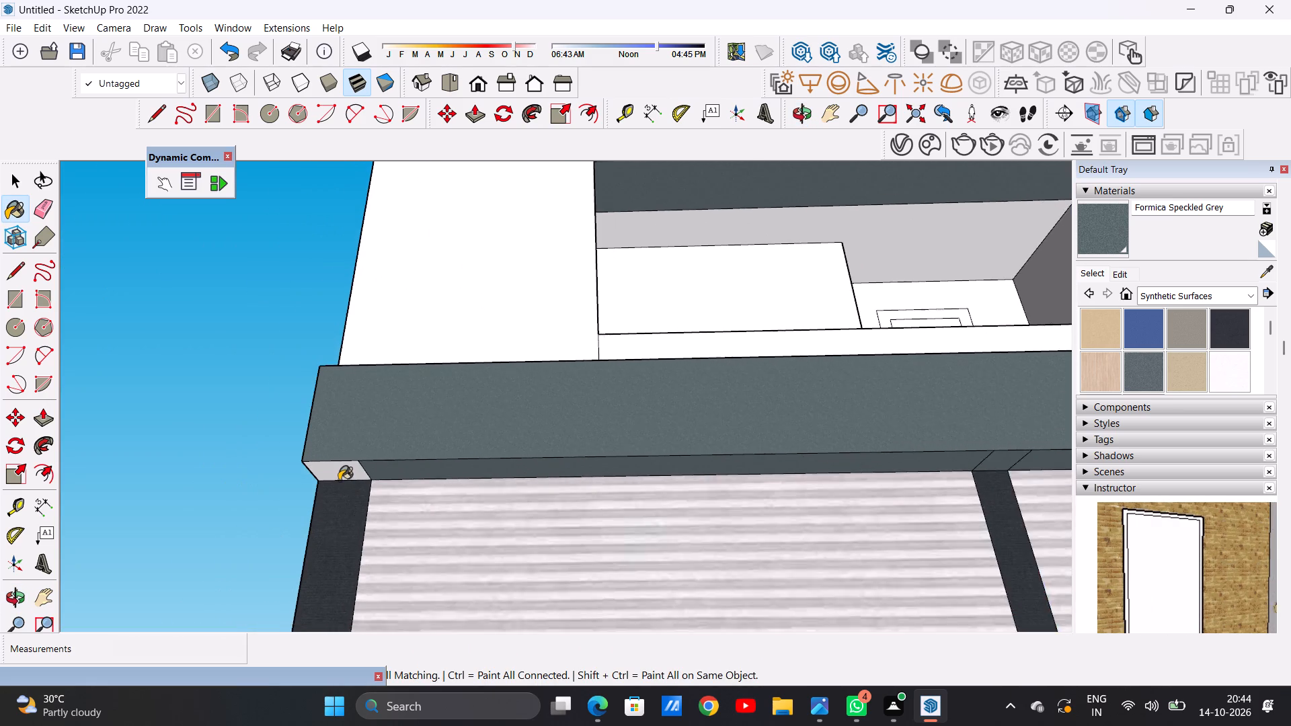
pyautogui.scroll(4, 339, 481)
pyautogui.click(340, 475)
# Paint the top face of the uppermost balcony parapet with Formica Speckled Grey.
pyautogui.scroll(-13, 364, 491)
pyautogui.moveTo(628, 319); pyautogui.dragTo(669, 510, button='middle')
pyautogui.scroll(-7, 388, 427)
pyautogui.scroll(13, 555, 321)
pyautogui.moveTo(531, 327); pyautogui.dragTo(555, 415, button='middle')
pyautogui.click(526, 378)
pyautogui.scroll(-8, 442, 356)
pyautogui.moveTo(474, 425); pyautogui.dragTo(422, 222, button='middle')
pyautogui.scroll(8, 405, 356)
pyautogui.moveTo(451, 298); pyautogui.dragTo(469, 407, button='middle')
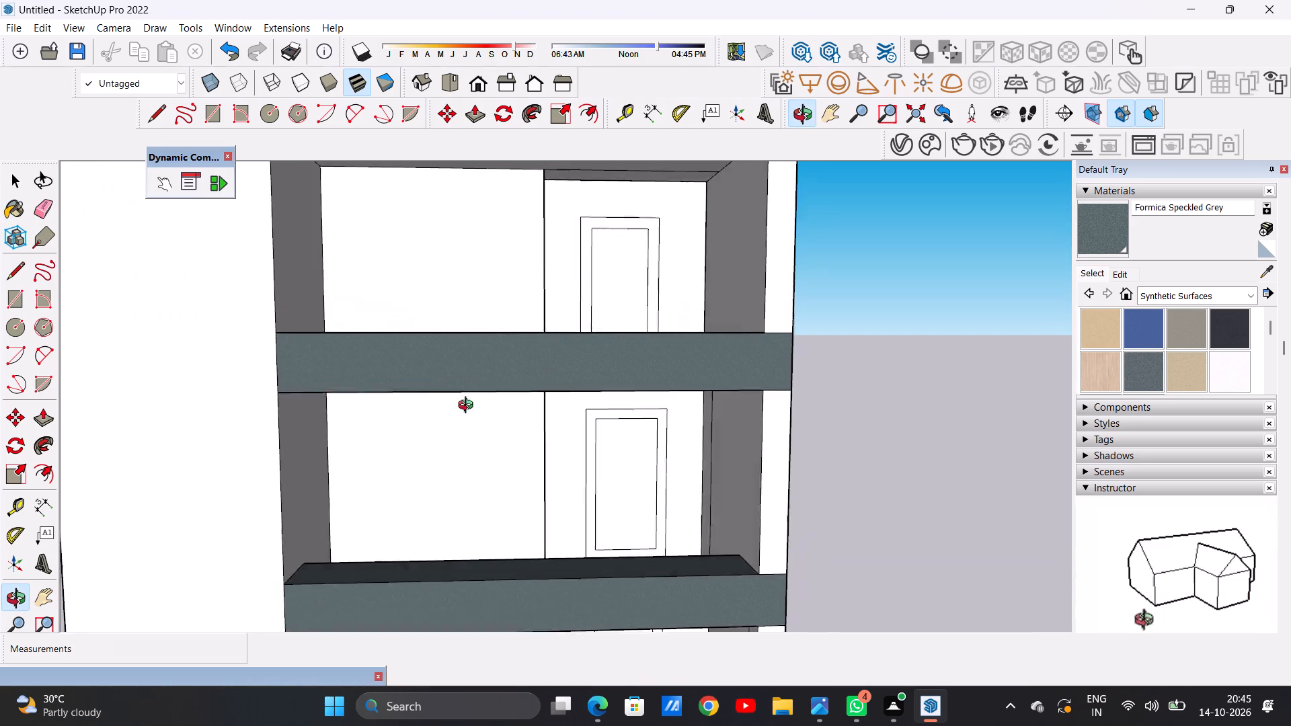
pyautogui.moveTo(469, 407); pyautogui.dragTo(471, 435, button='middle')
pyautogui.scroll(1, 471, 435)
pyautogui.scroll(-12, 473, 417)
pyautogui.scroll(-1, 453, 311)
pyautogui.scroll(6, 453, 311)
pyautogui.moveTo(478, 321); pyautogui.dragTo(471, 344, button='middle')
pyautogui.scroll(-10, 484, 358)
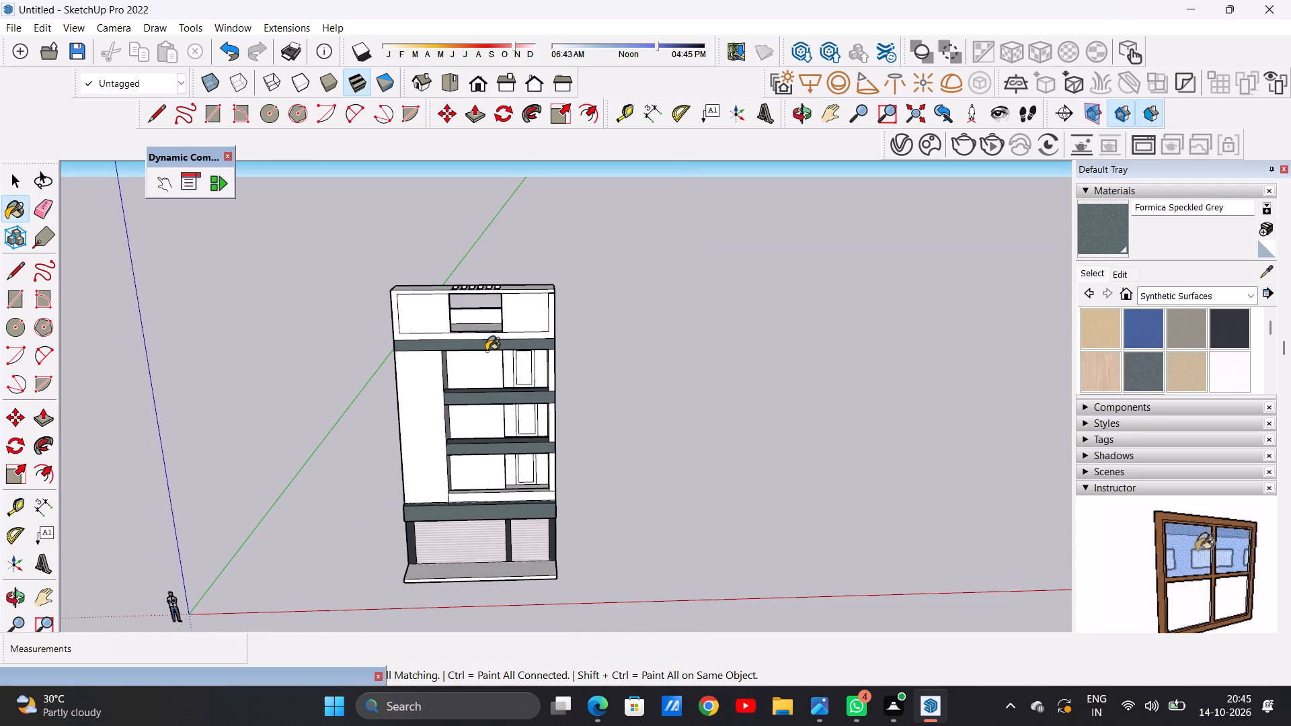
pyautogui.press('space')
# Paint the two recessed panels flanking the opening in the rooftop frame with Formica Graystone.
pyautogui.scroll(-6, 484, 360)
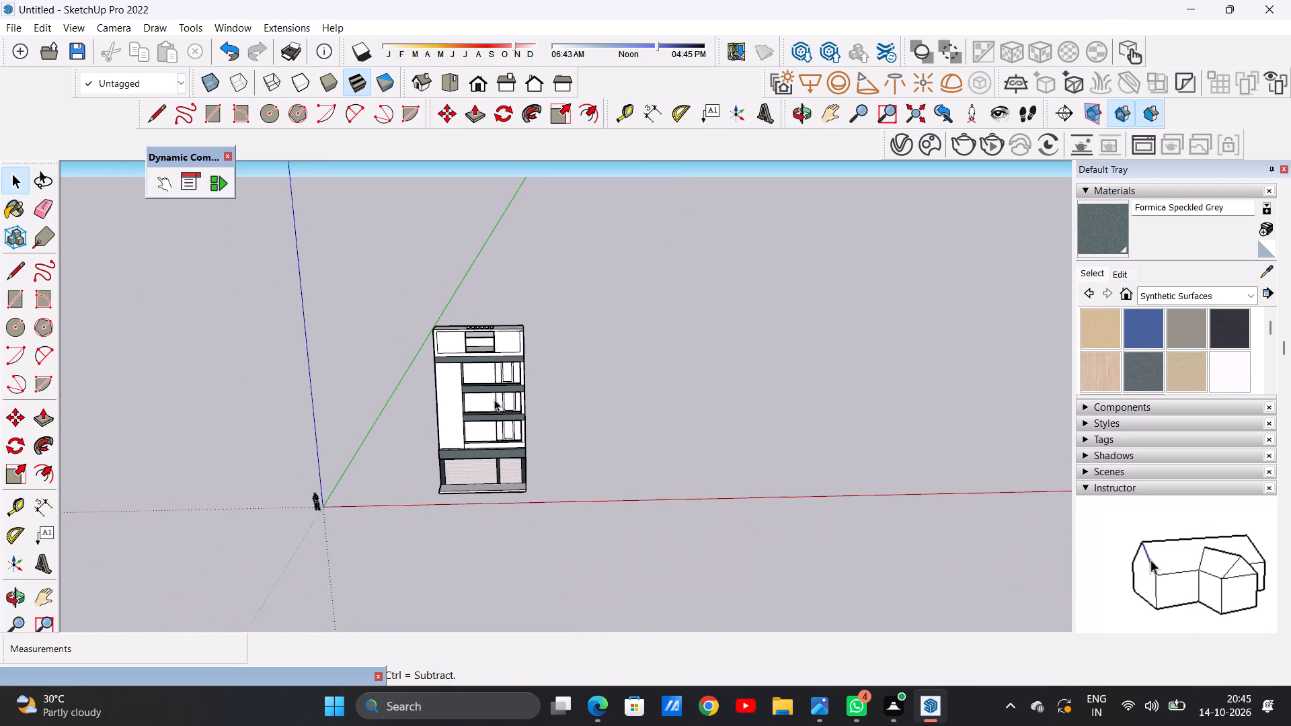
pyautogui.moveTo(451, 420); pyautogui.dragTo(390, 382, button='middle')
pyautogui.scroll(8, 434, 356)
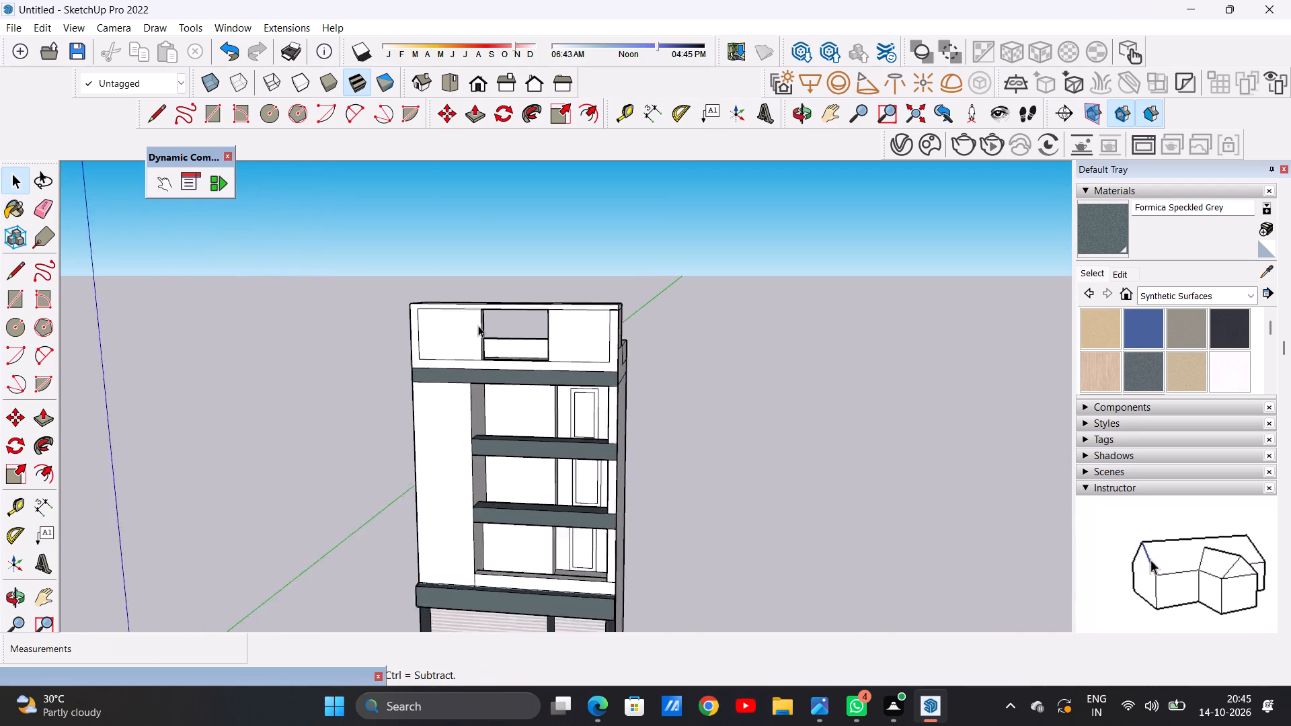
pyautogui.scroll(2, 478, 325)
pyautogui.moveTo(476, 327); pyautogui.dragTo(499, 326, button='middle')
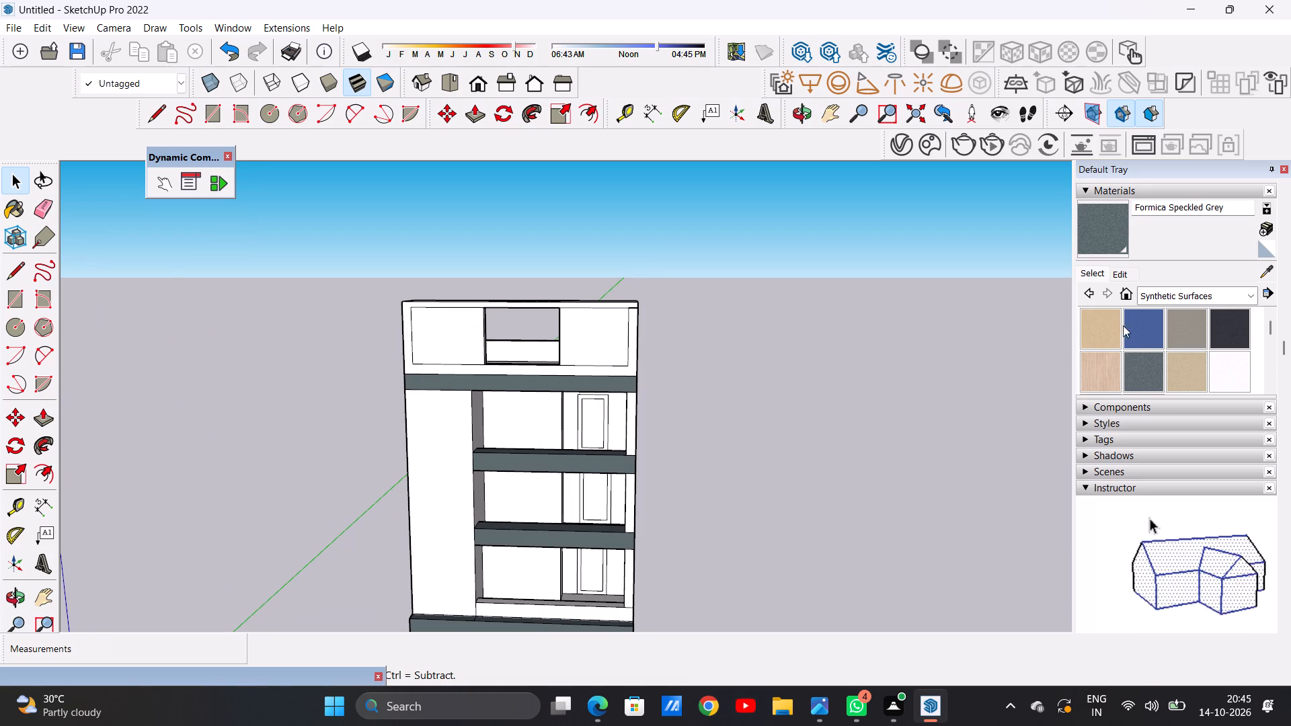
pyautogui.click(1181, 325)
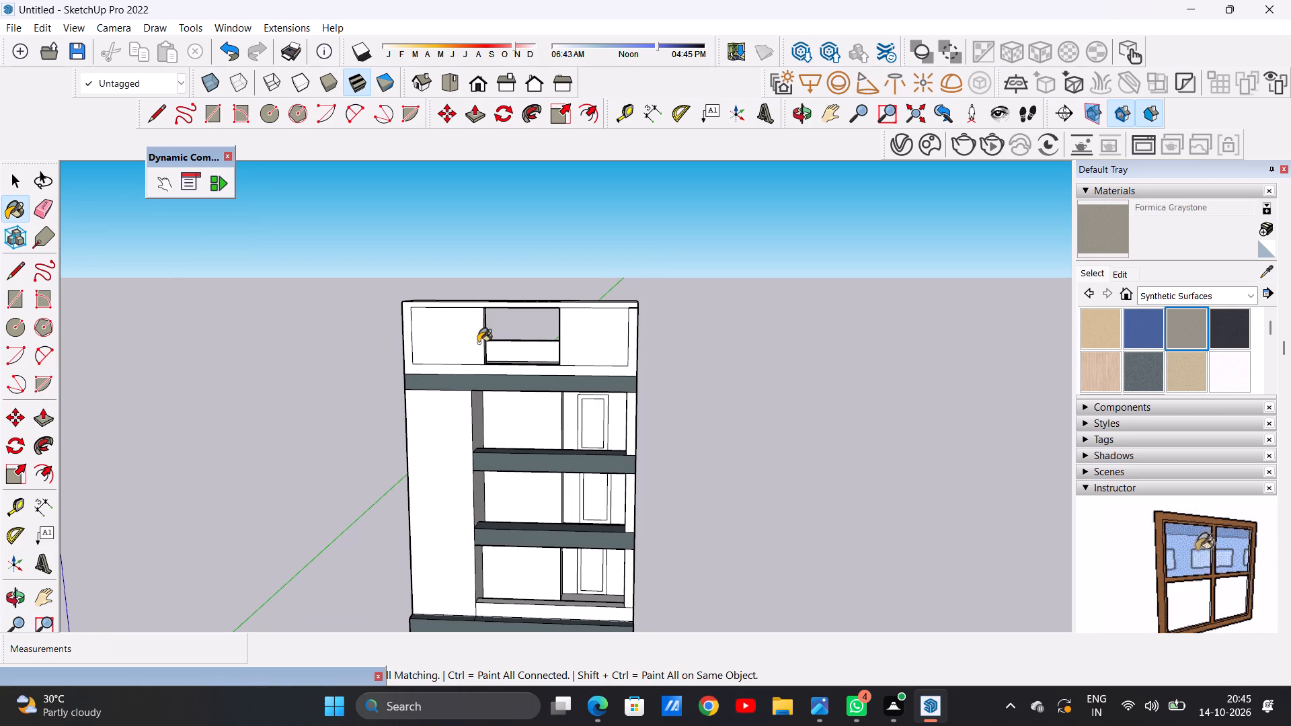
pyautogui.click(469, 344)
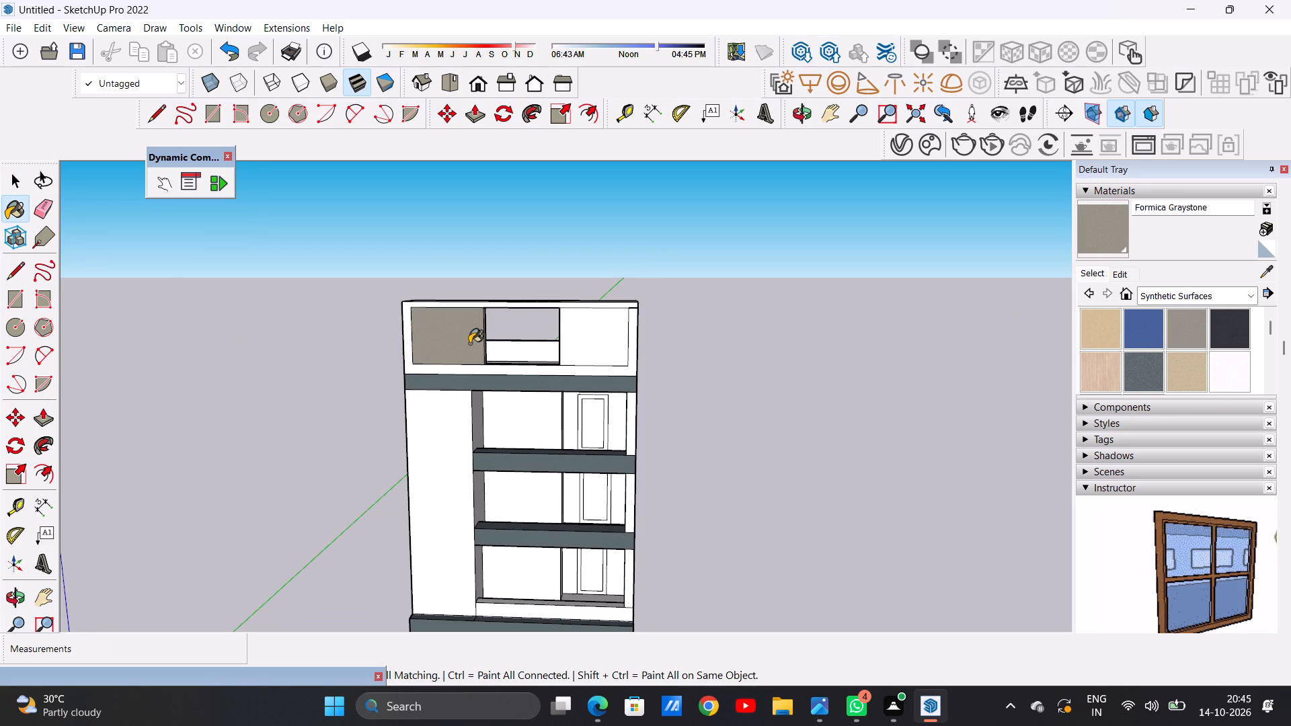
pyautogui.click(584, 346)
# Paint the rooftop frame's front border and the sill of its central opening with Formica Laminate Dark.
pyautogui.scroll(5, 478, 315)
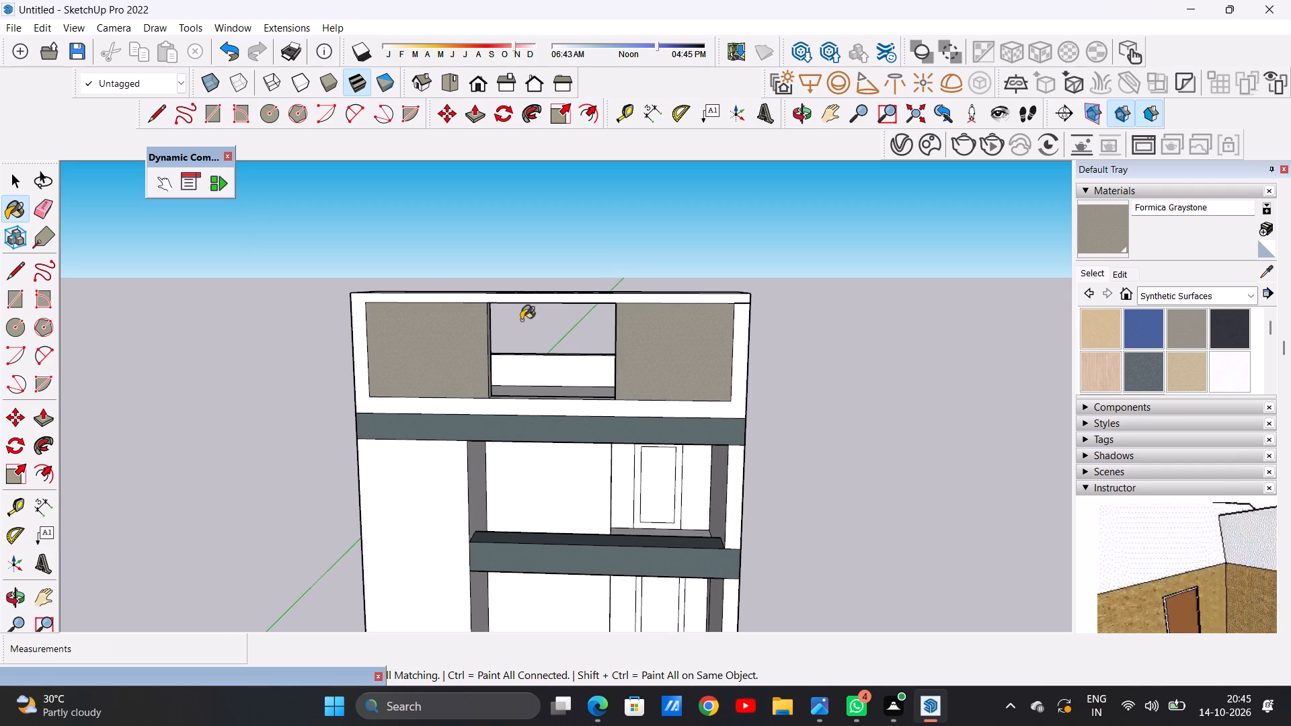
pyautogui.click(1228, 319)
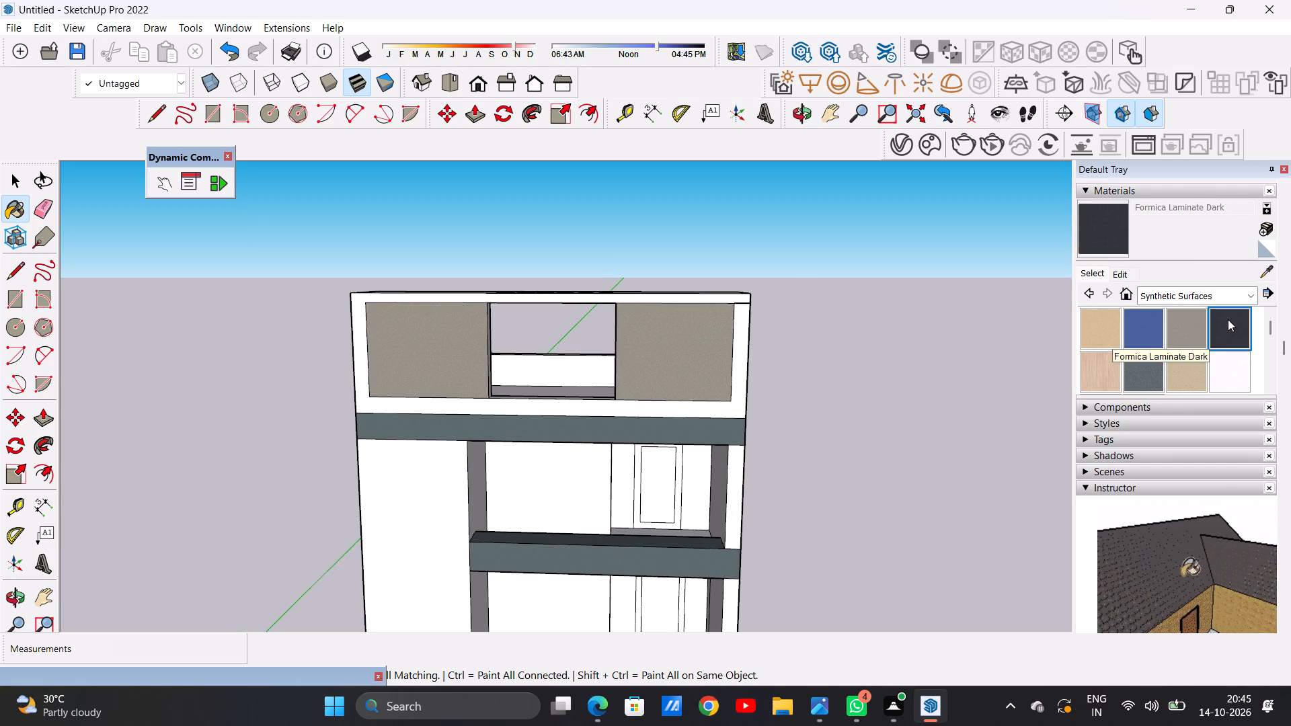
pyautogui.click(355, 321)
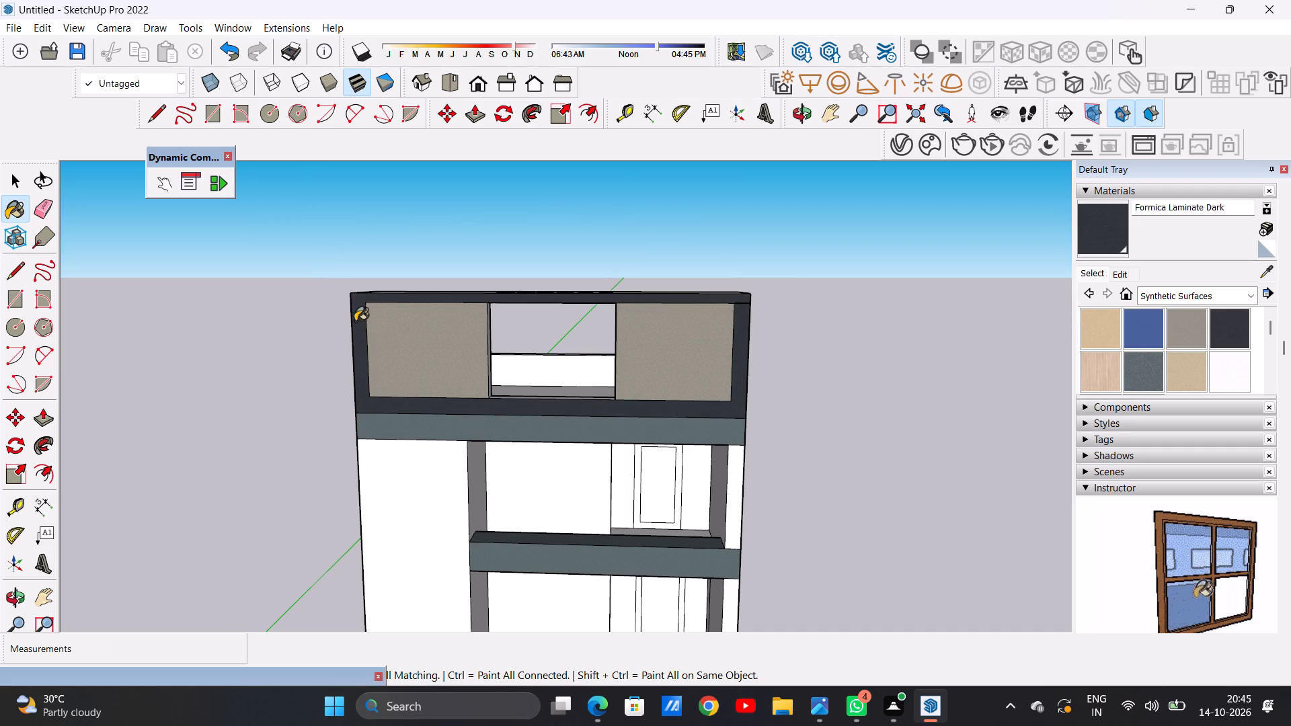
pyautogui.moveTo(480, 359); pyautogui.dragTo(509, 483, button='middle')
pyautogui.scroll(12, 602, 419)
pyautogui.click(602, 421)
# Paint the underside and top of the rooftop frame's slotted slab with Formica Laminate Dark.
pyautogui.scroll(-7, 604, 430)
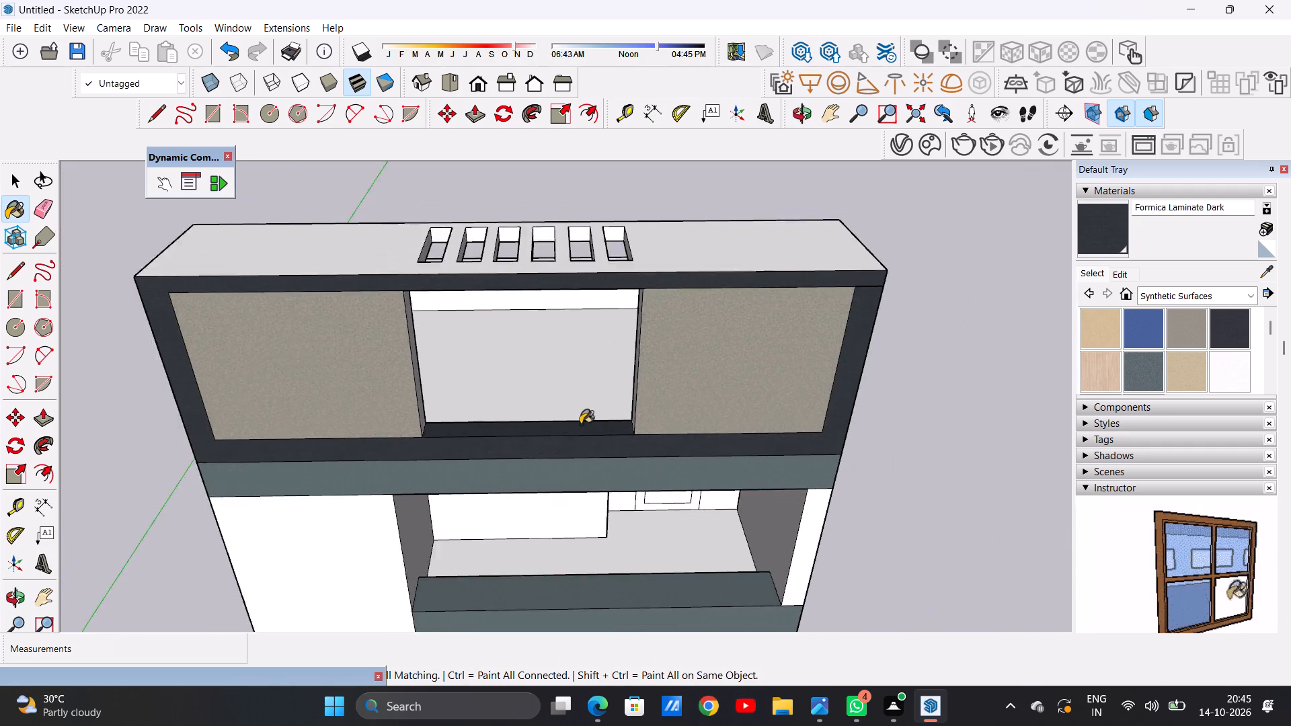
pyautogui.scroll(-5, 580, 424)
pyautogui.moveTo(559, 443); pyautogui.dragTo(565, 257, button='middle')
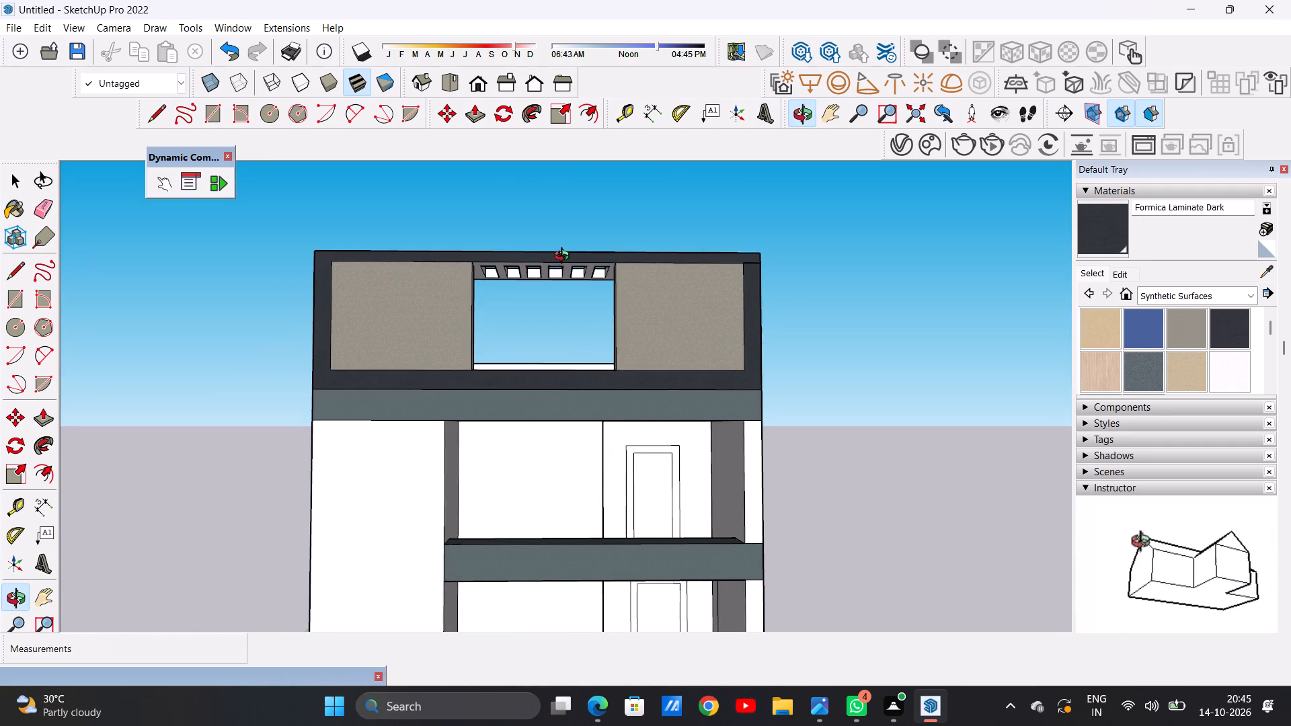
pyautogui.moveTo(565, 257); pyautogui.dragTo(559, 216, button='middle')
pyautogui.scroll(7, 514, 255)
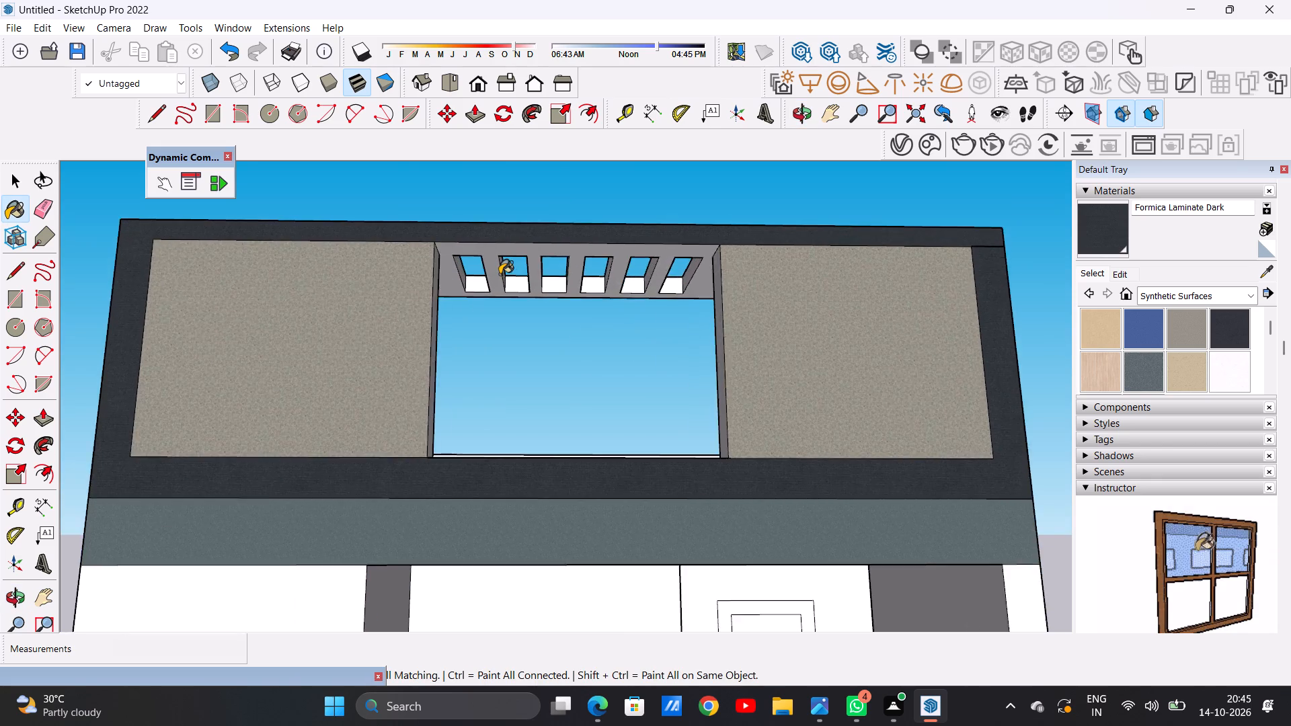
pyautogui.scroll(6, 500, 274)
pyautogui.click(471, 228)
pyautogui.scroll(-10, 512, 366)
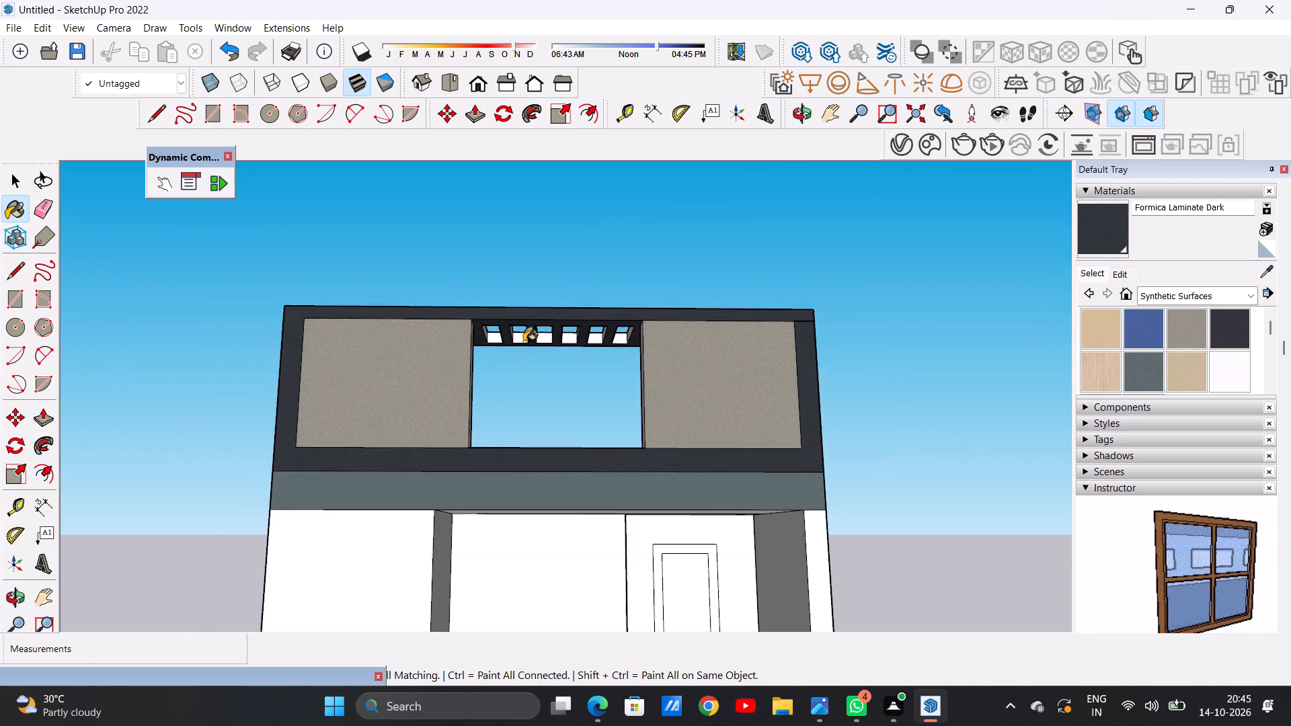
pyautogui.scroll(-3, 524, 341)
pyautogui.moveTo(516, 319); pyautogui.dragTo(536, 497, button='middle')
pyautogui.scroll(5, 441, 334)
pyautogui.click(437, 337)
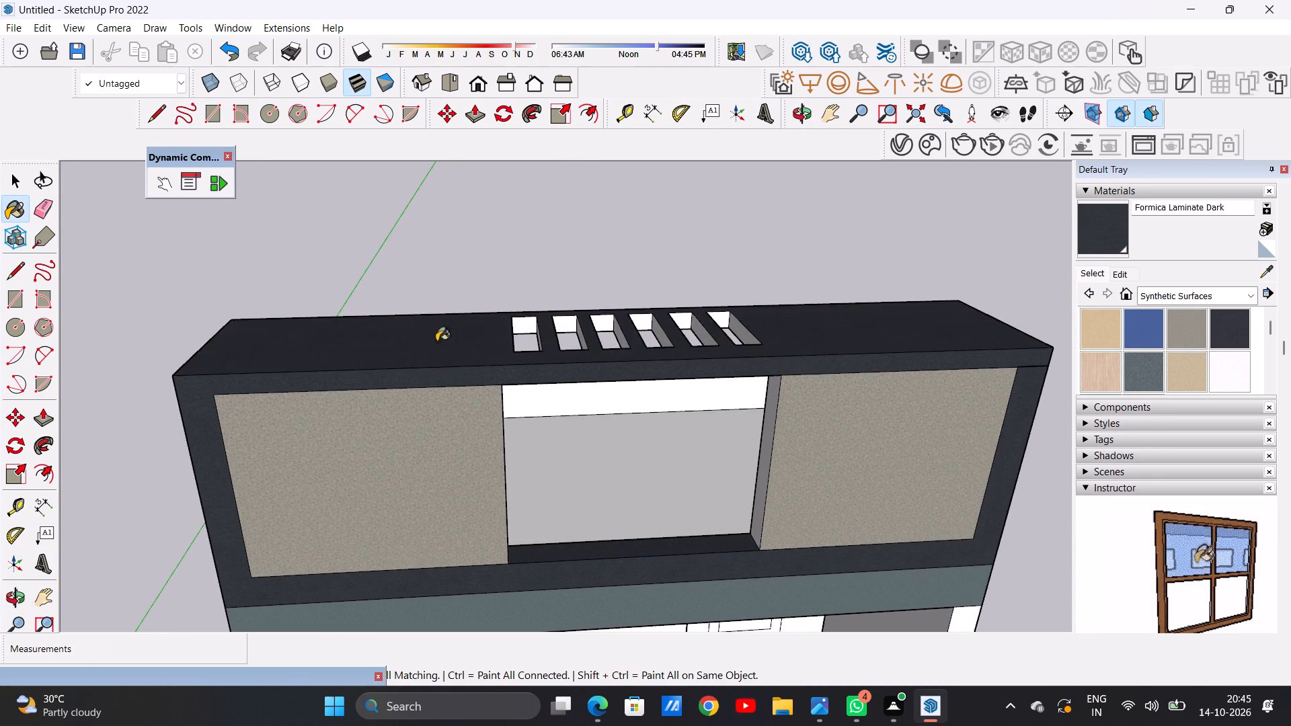
# Paint the front and top faces of the lowest balcony parapet with Formica Laminate Dark.
pyautogui.scroll(-12, 463, 361)
pyautogui.moveTo(494, 459); pyautogui.dragTo(488, 382, button='middle')
pyautogui.scroll(-5, 490, 387)
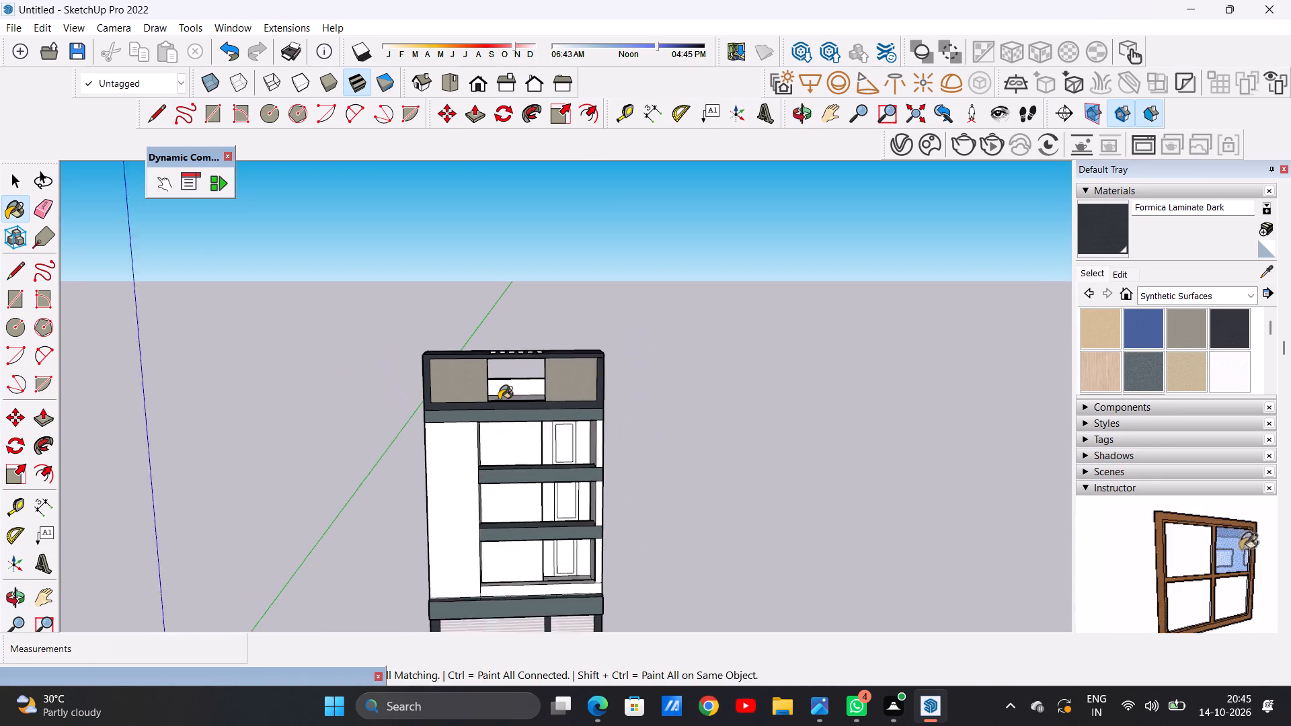
pyautogui.scroll(-5, 499, 400)
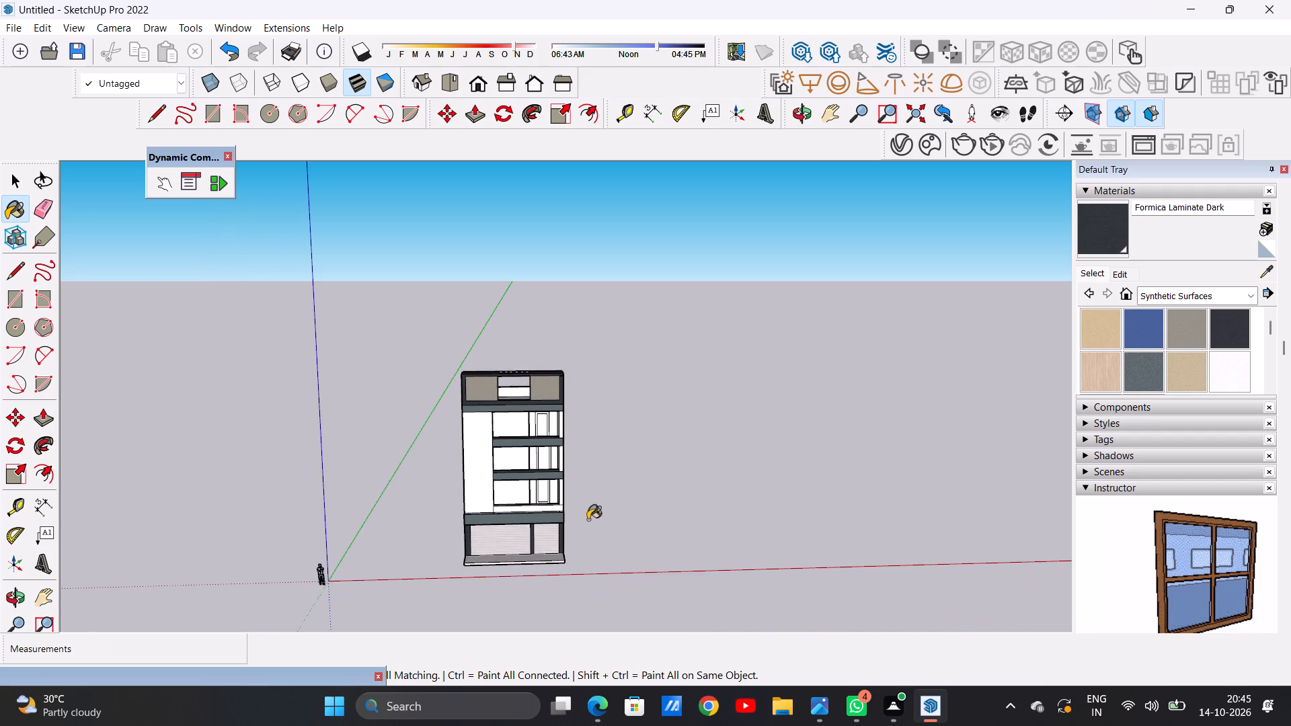
pyautogui.scroll(13, 575, 520)
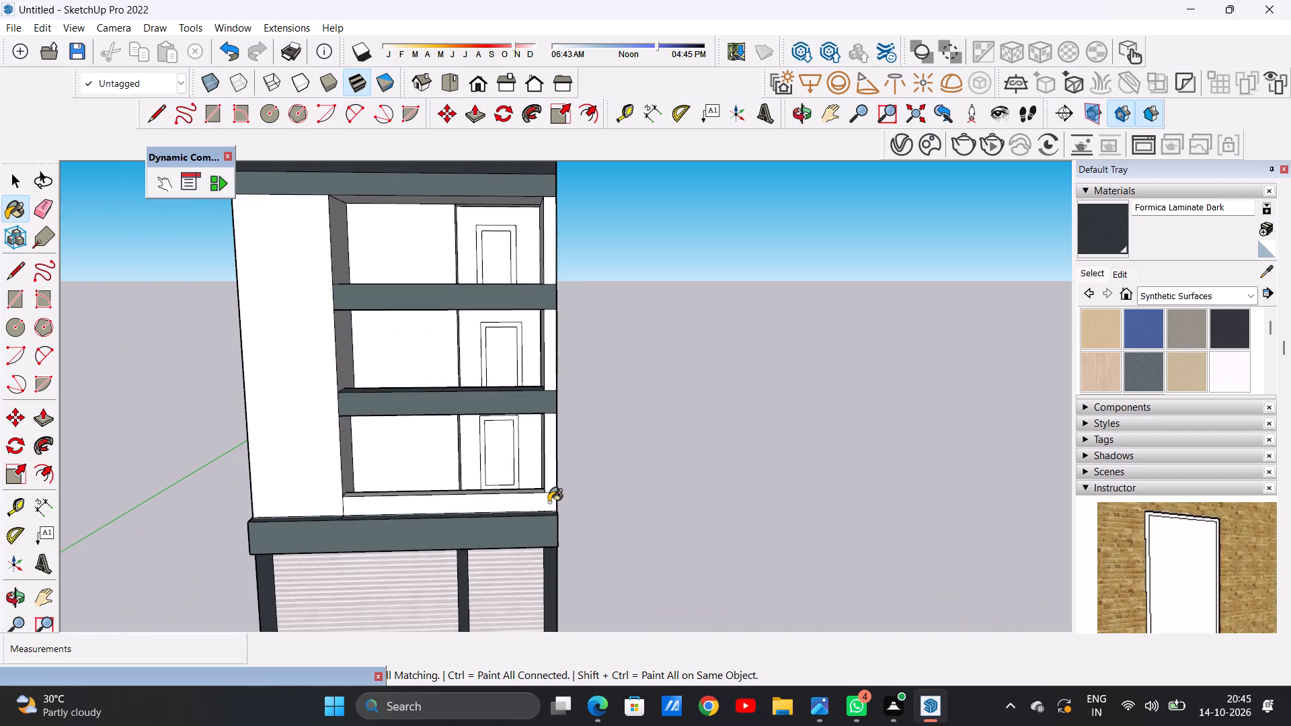
pyautogui.scroll(-5, 552, 471)
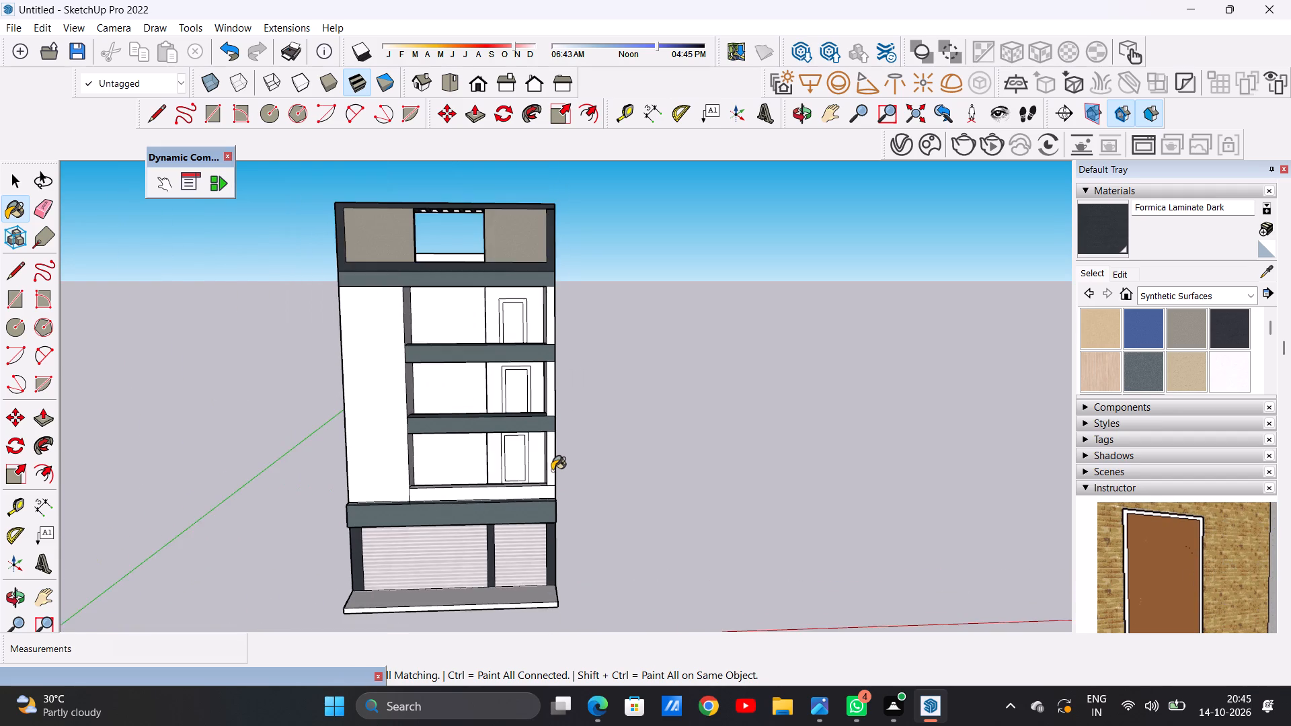
pyautogui.scroll(10, 532, 504)
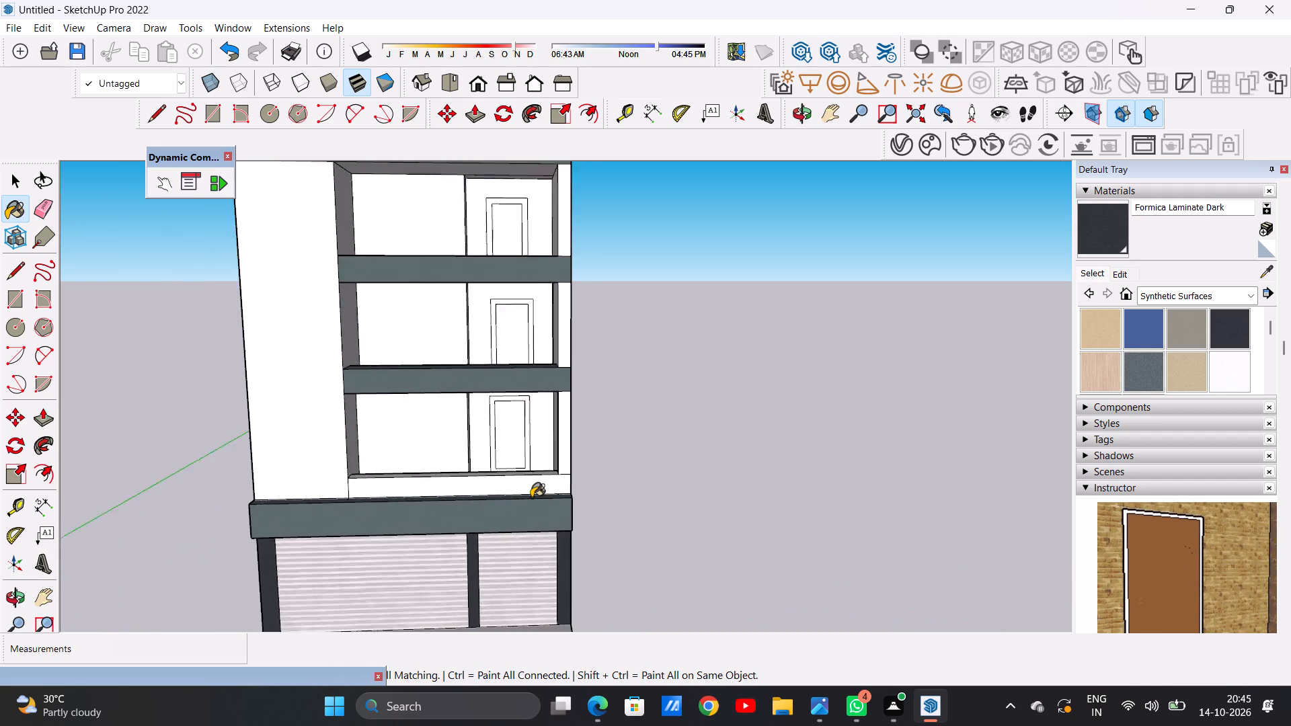
pyautogui.scroll(5, 531, 497)
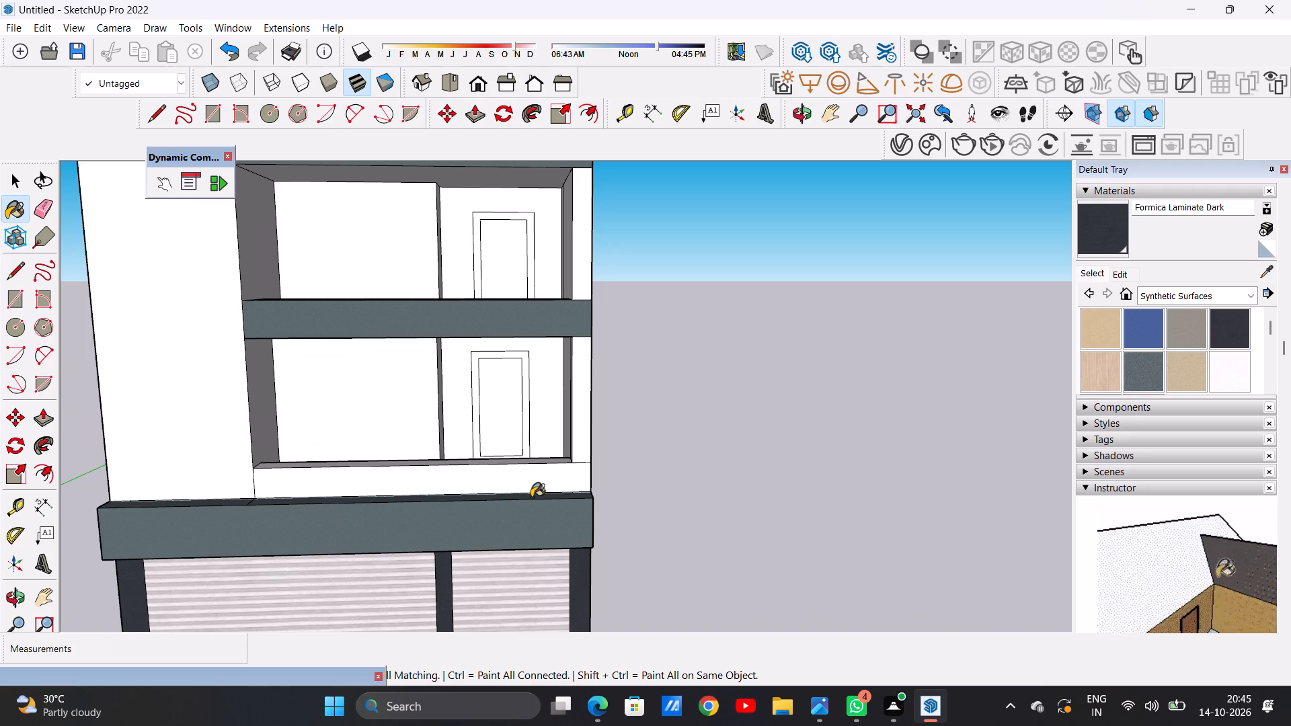
pyautogui.click(527, 477)
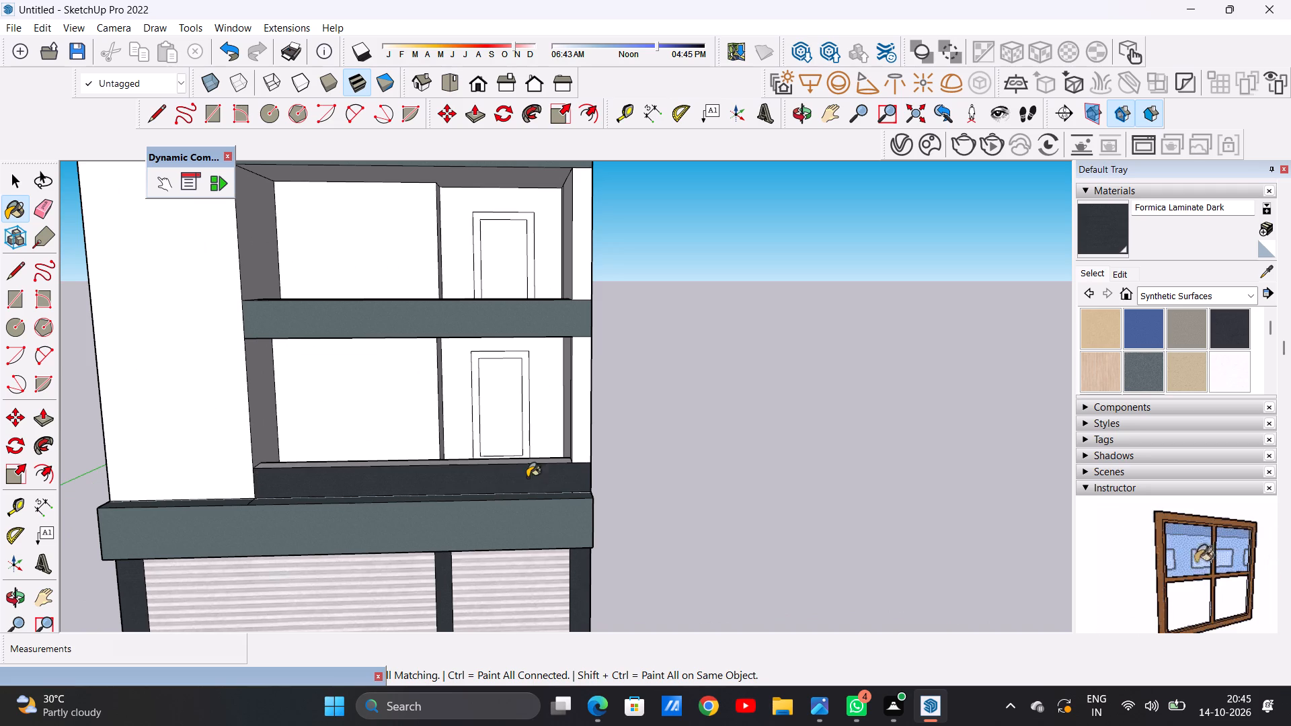
pyautogui.click(525, 463)
pyautogui.click(559, 457)
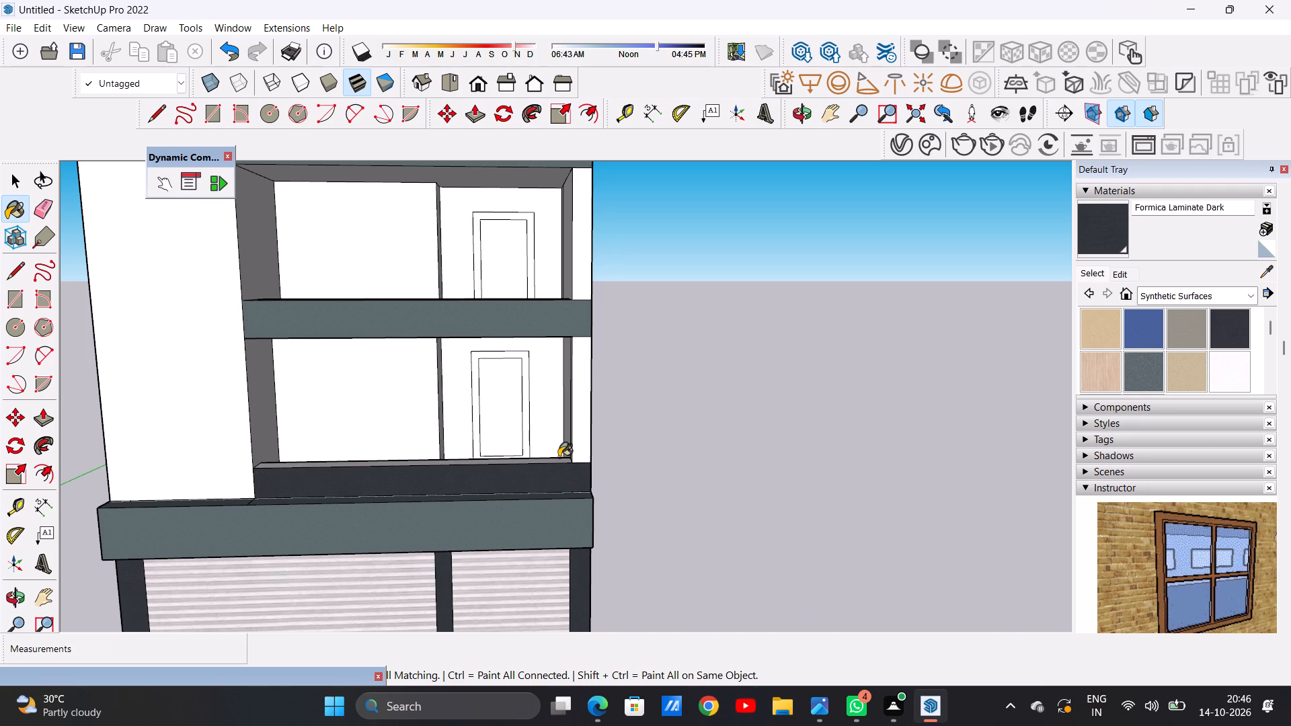
pyautogui.click(559, 457)
pyautogui.scroll(10, 553, 471)
pyautogui.click(576, 445)
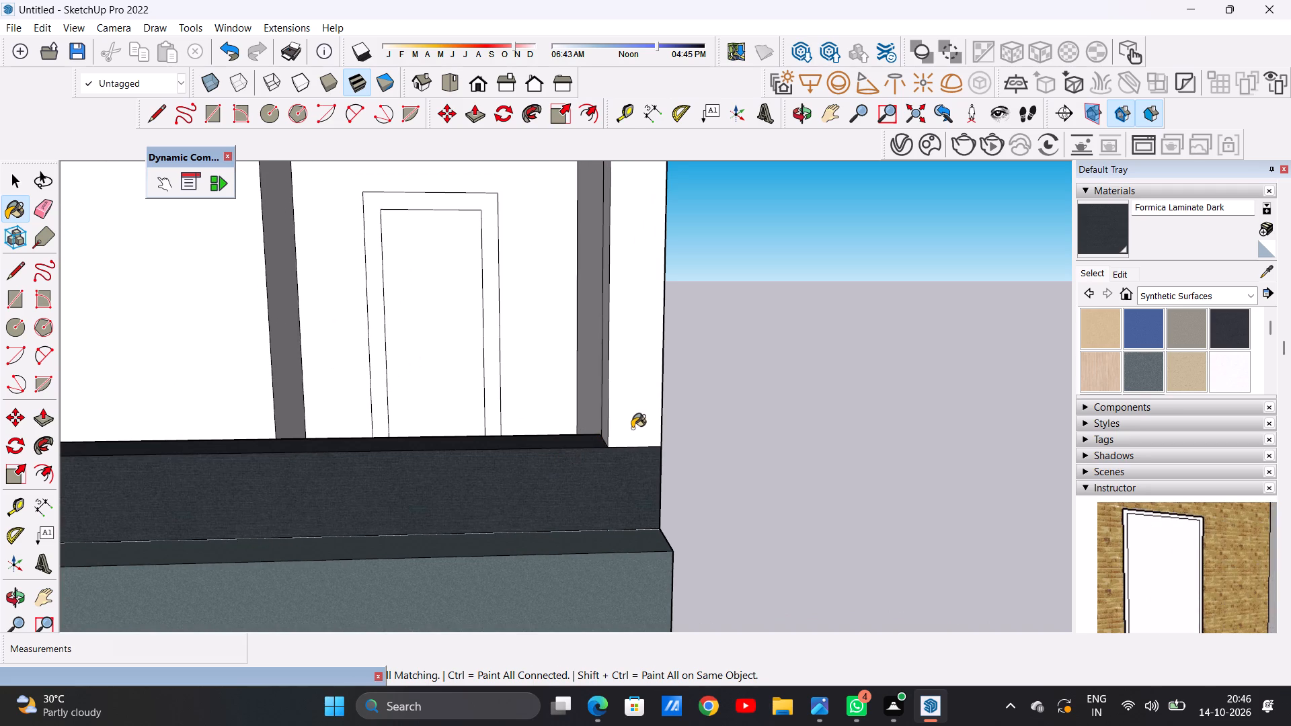
# Paint the narrow wall strip beside the lowest balcony opening with Formica Laminate Dark.
pyautogui.click(632, 428)
pyautogui.scroll(-16, 532, 481)
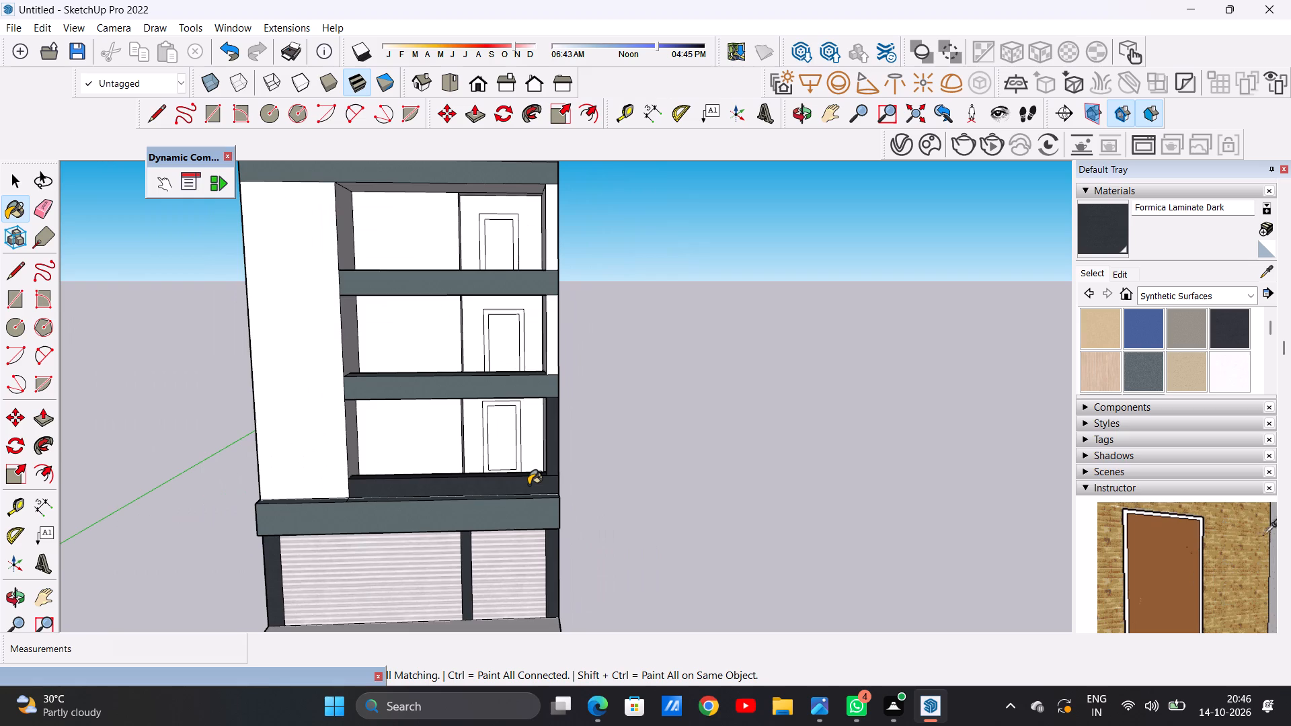
# Paint the narrow wall strips beside the middle and top balcony openings with Formica Laminate Dark.
pyautogui.scroll(7, 560, 382)
pyautogui.click(549, 355)
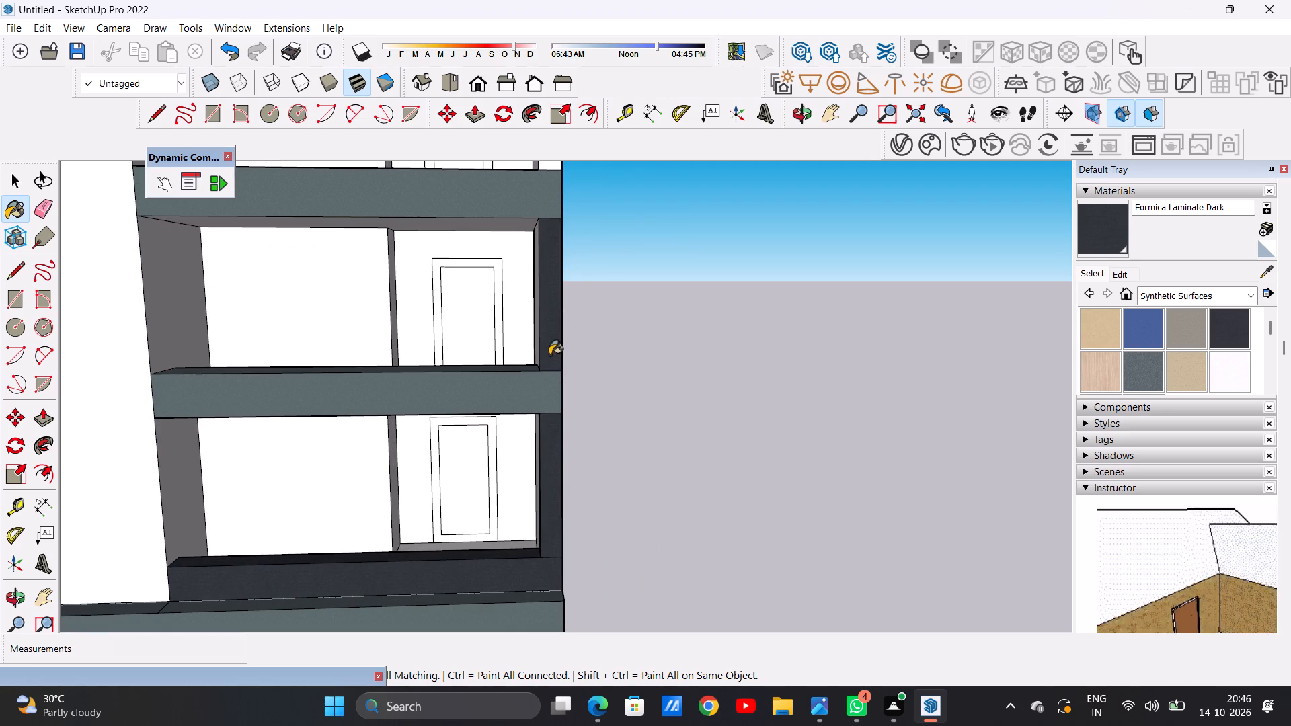
pyautogui.scroll(-7, 553, 374)
pyautogui.scroll(4, 547, 244)
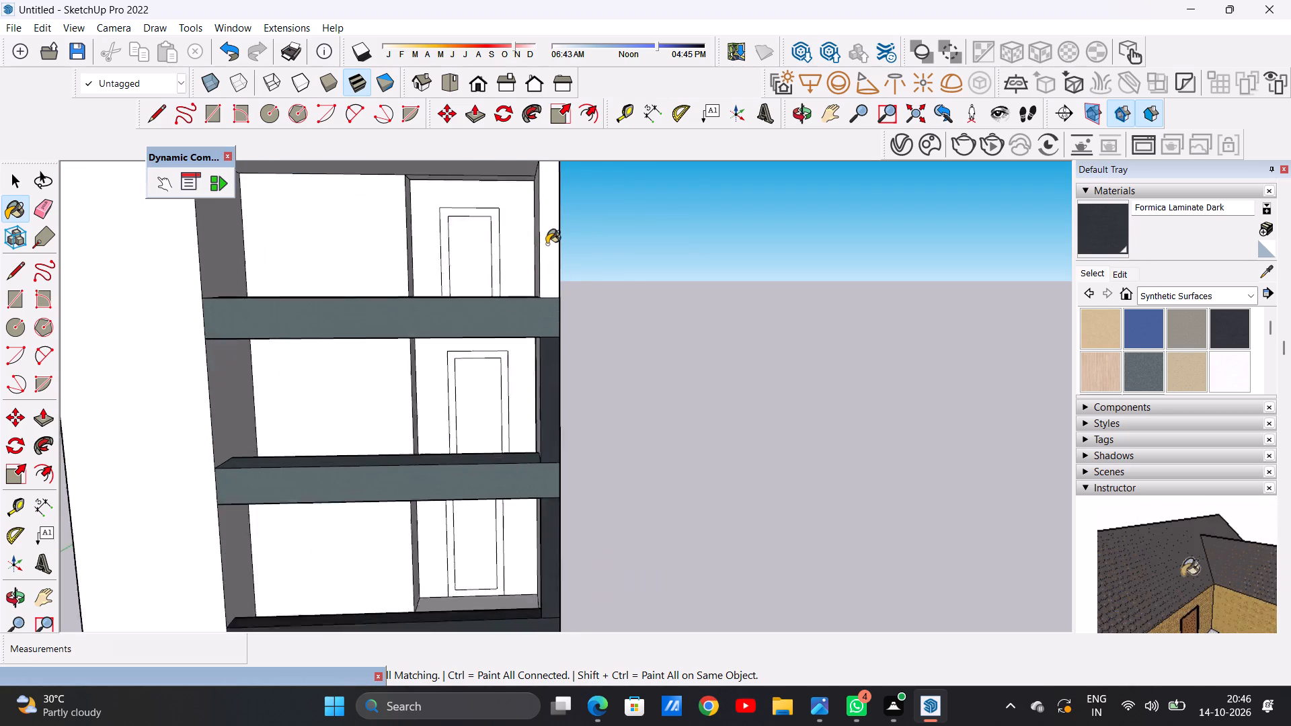
pyautogui.scroll(2, 547, 244)
pyautogui.click(547, 244)
# Paint the tall blank front wall beside the balconies with Asphalt New from the Asphalt and Concrete collection.
pyautogui.scroll(-7, 520, 292)
pyautogui.moveTo(463, 298); pyautogui.dragTo(594, 337, button='middle')
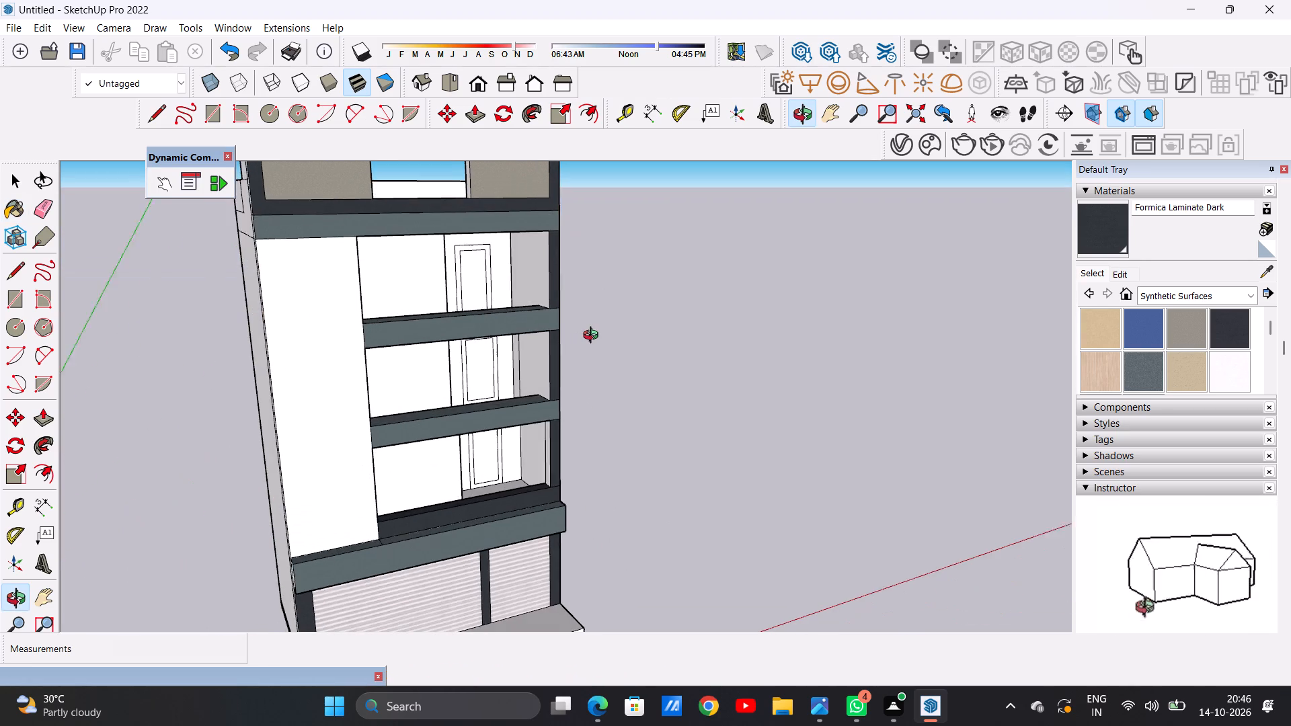
pyautogui.moveTo(594, 337); pyautogui.dragTo(598, 338, button='middle')
pyautogui.moveTo(500, 344); pyautogui.dragTo(391, 333, button='middle')
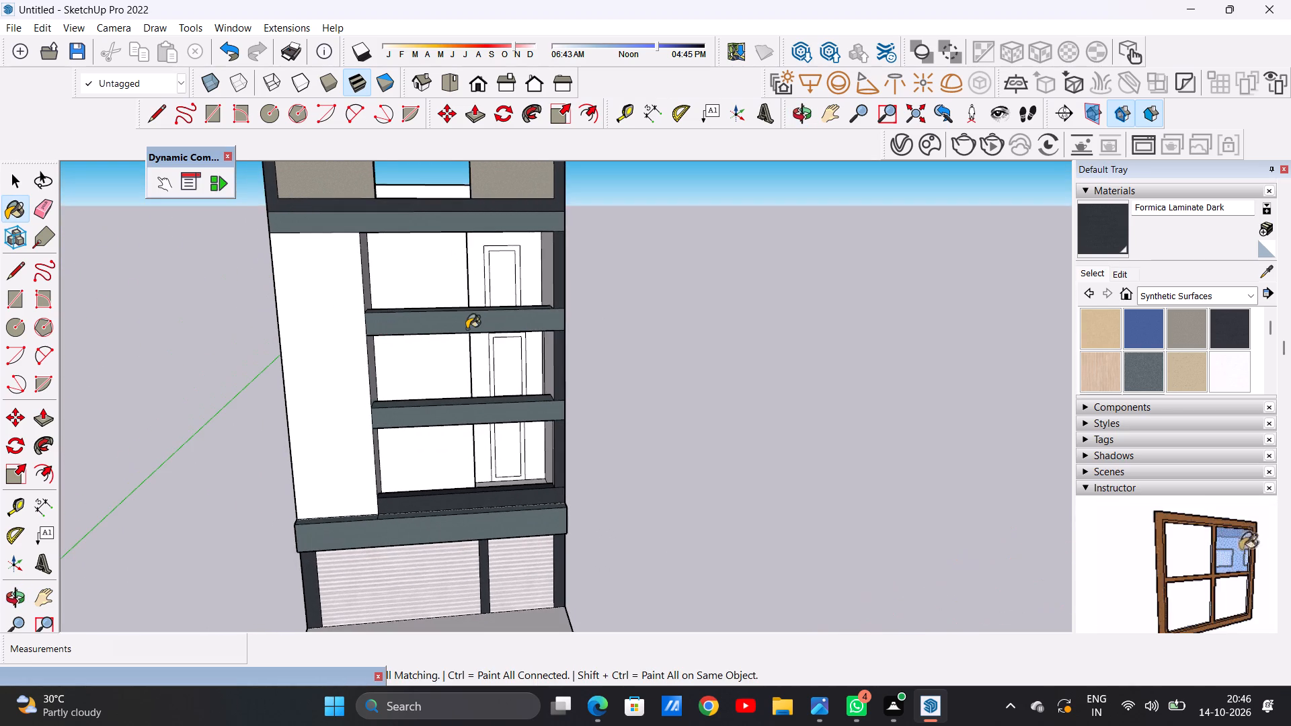
pyautogui.scroll(-8, 531, 336)
pyautogui.moveTo(500, 411); pyautogui.dragTo(475, 368, button='middle')
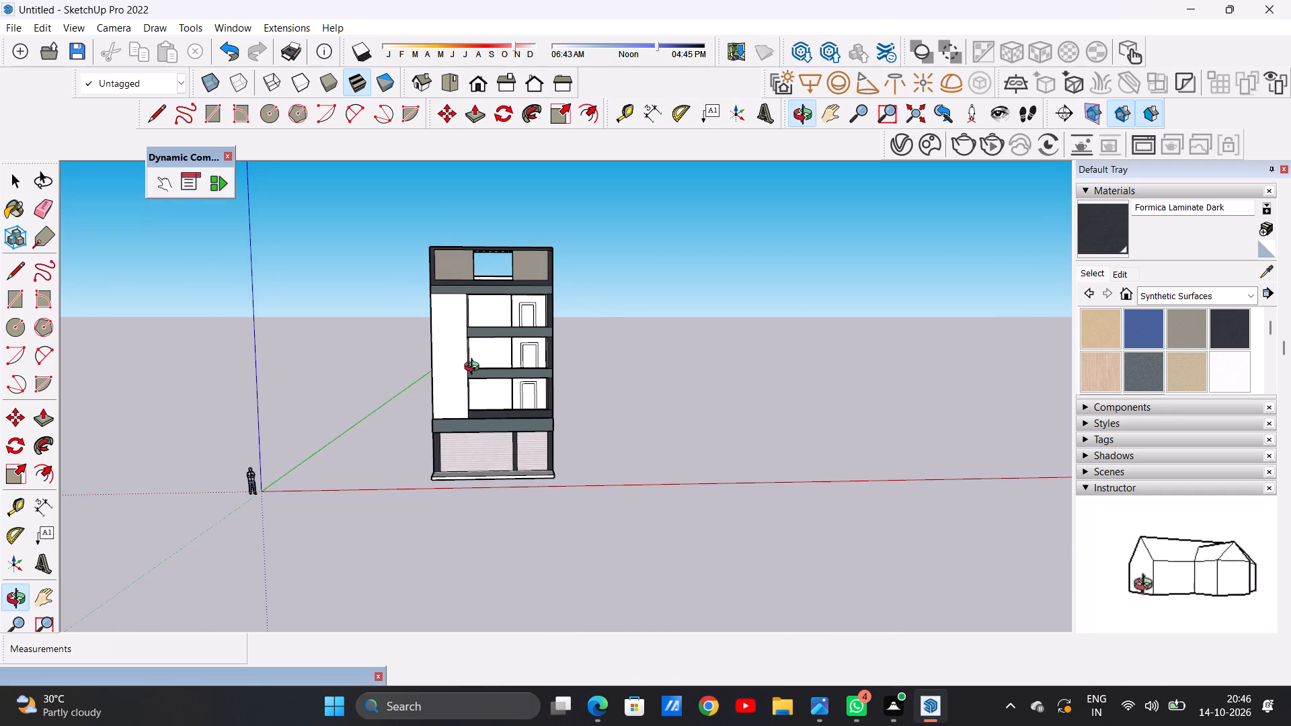
pyautogui.moveTo(475, 368); pyautogui.dragTo(501, 376, button='middle')
pyautogui.scroll(7, 465, 391)
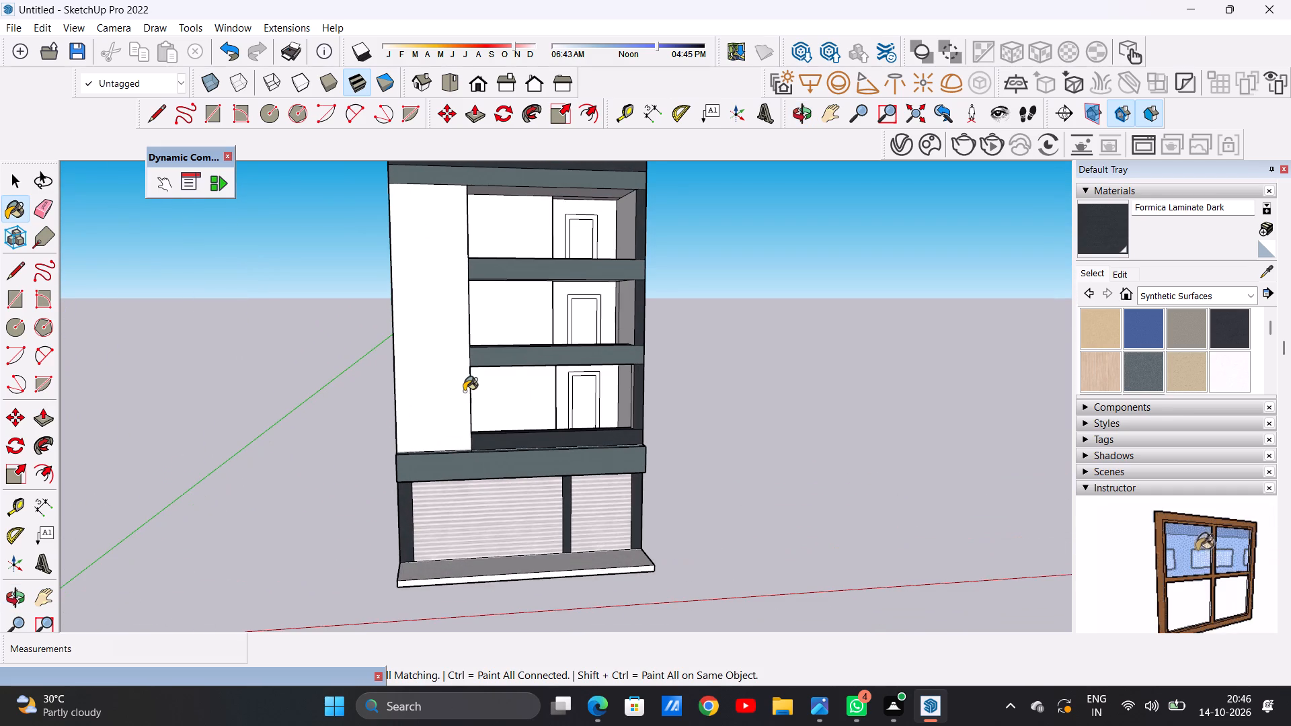
pyautogui.press('space')
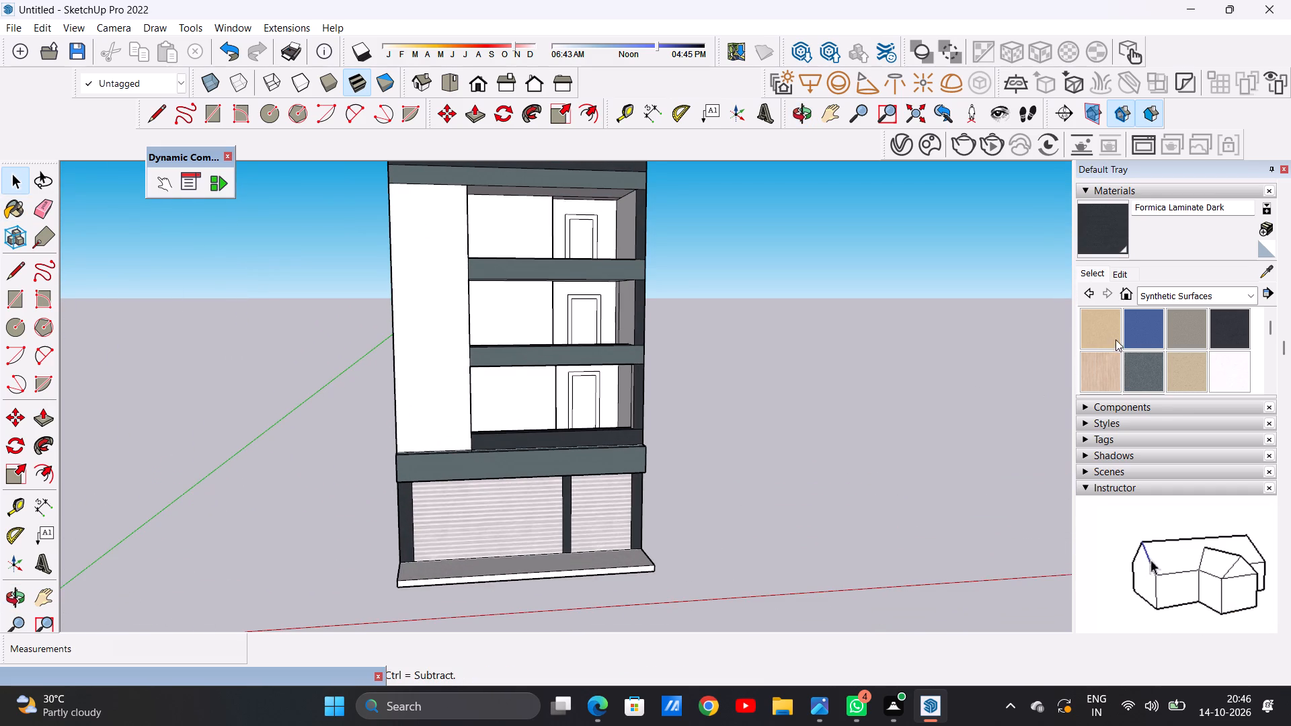
pyautogui.click(1153, 295)
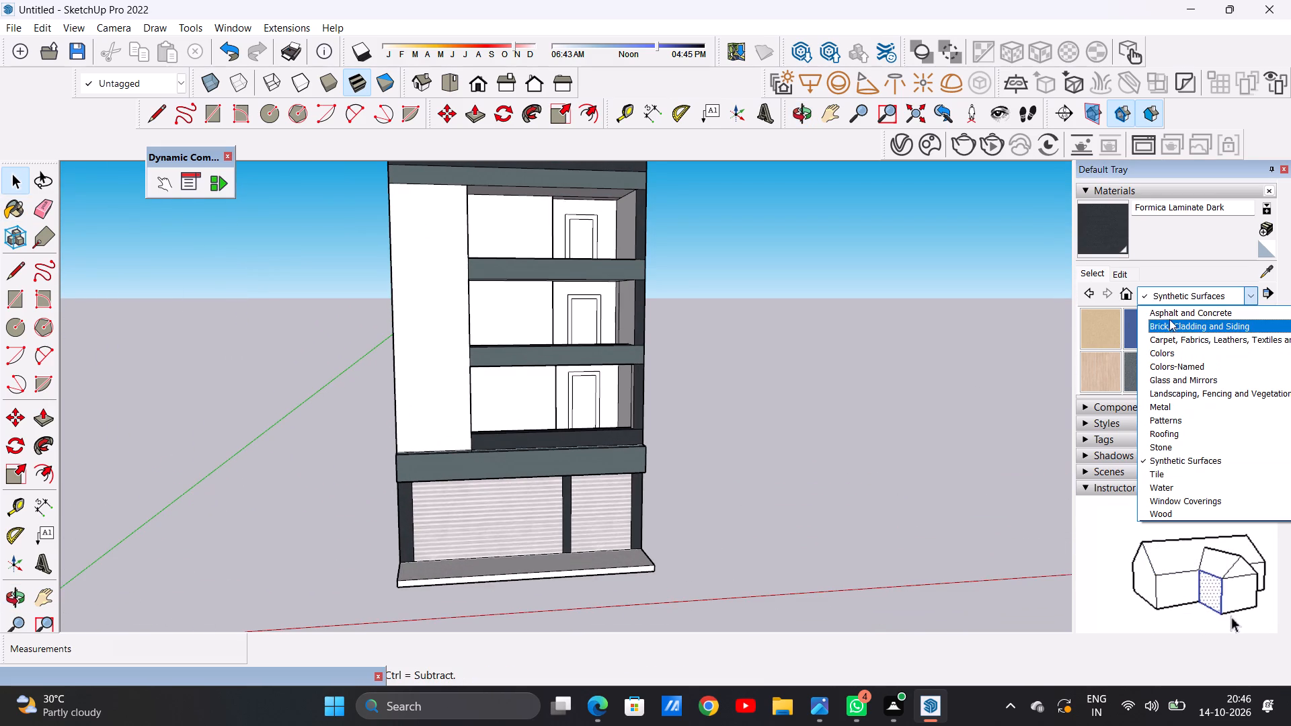
pyautogui.click(1169, 316)
pyautogui.click(1099, 328)
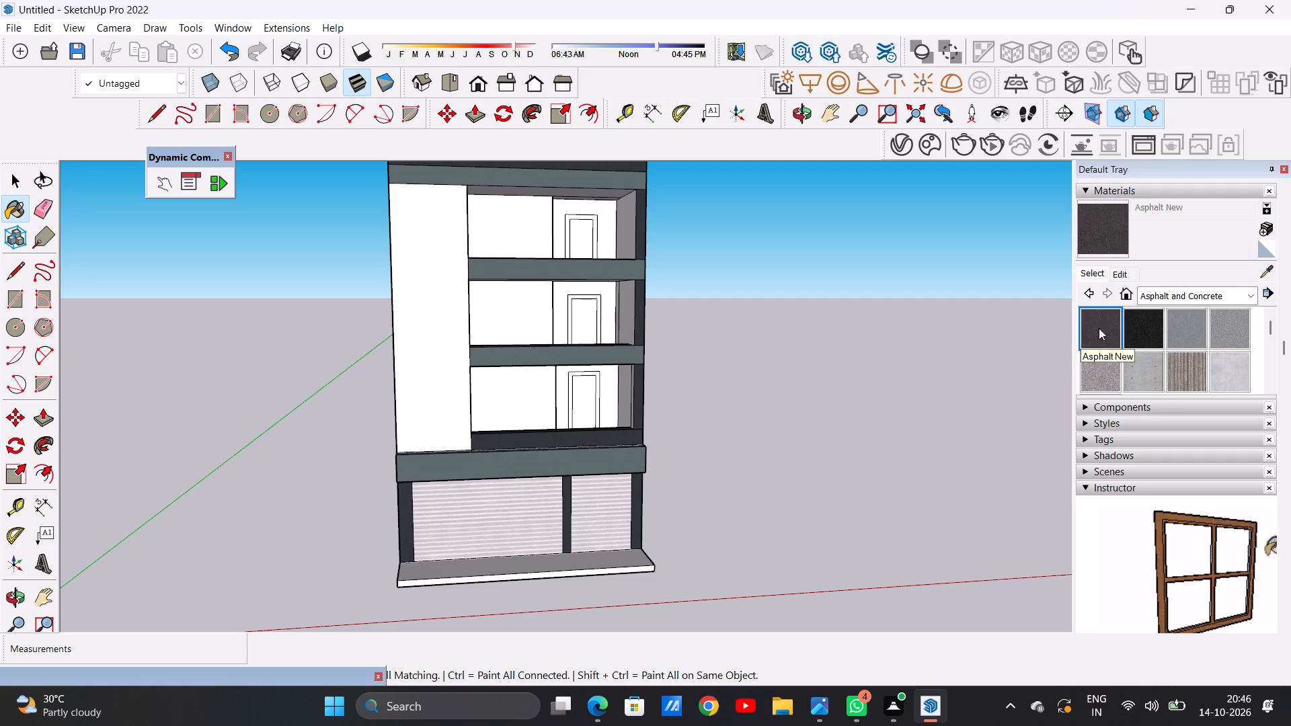
pyautogui.click(422, 321)
# Set the Asphalt New texture size to 5' by 5' and reapply it to the tall front wall.
pyautogui.scroll(20, 432, 339)
pyautogui.scroll(1, 432, 339)
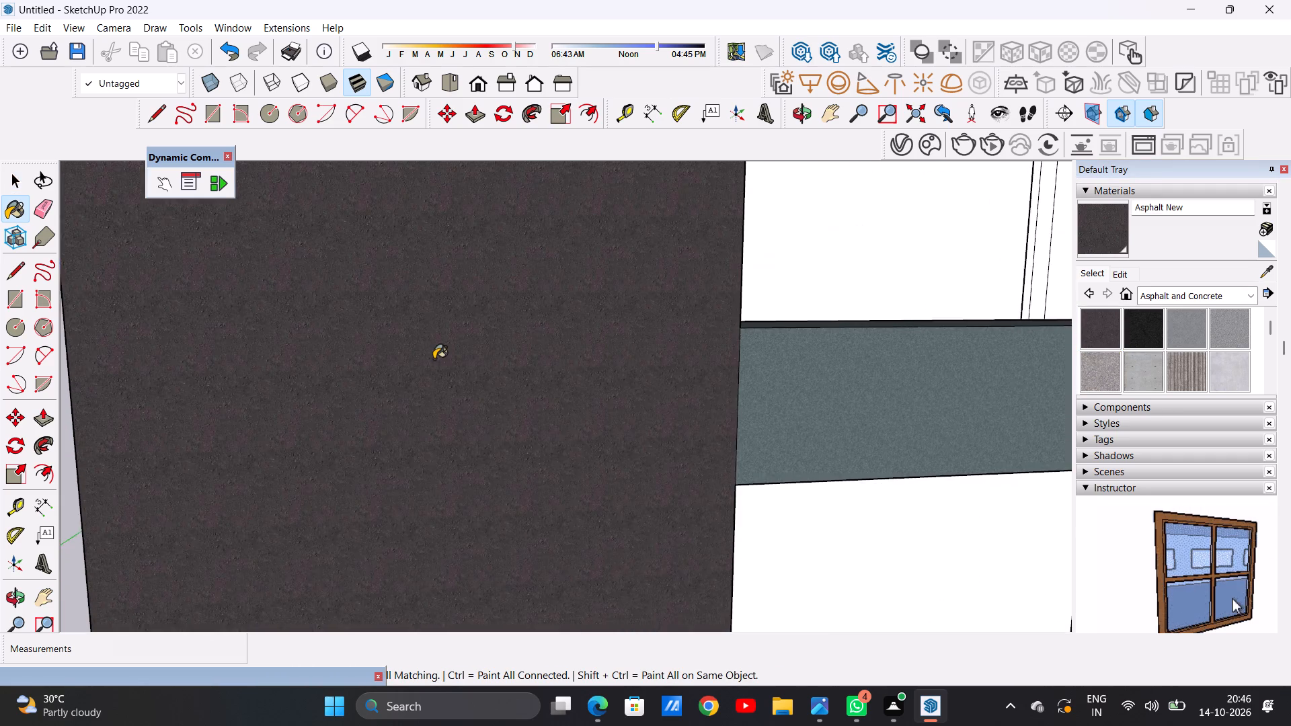
pyautogui.scroll(-20, 457, 337)
pyautogui.scroll(-11, 457, 337)
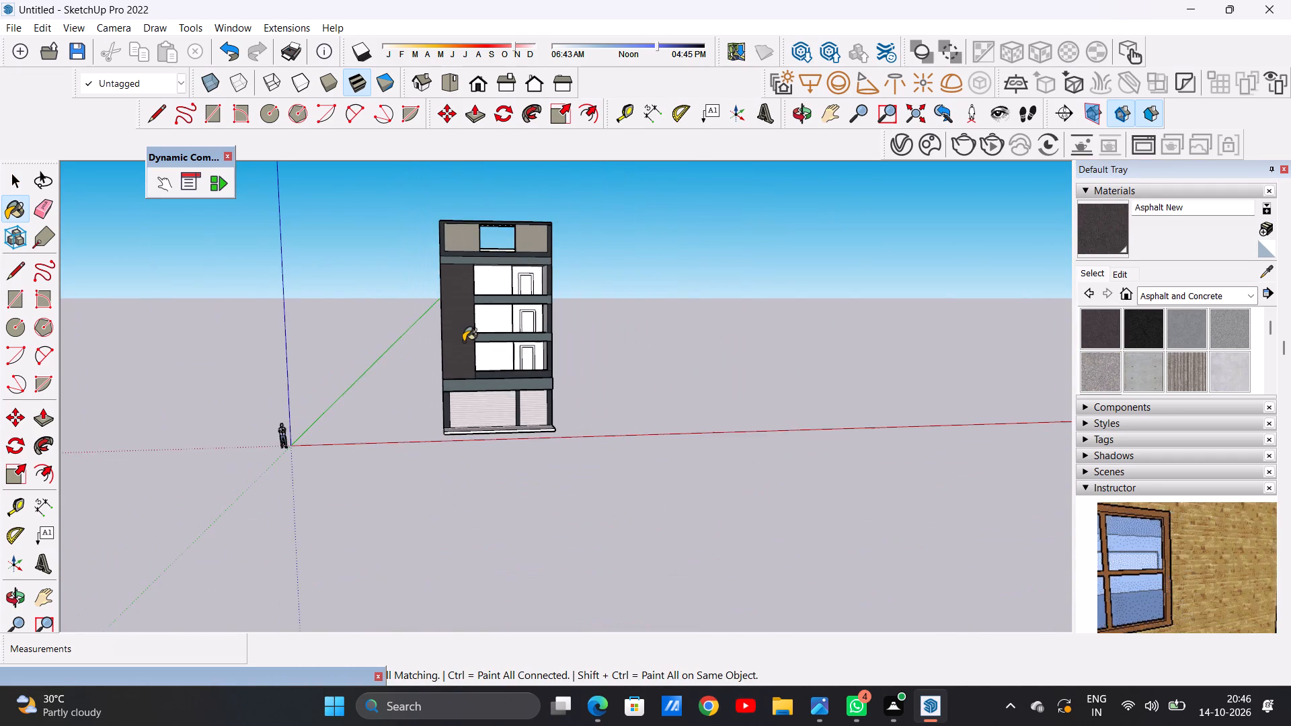
pyautogui.scroll(-1, 463, 341)
pyautogui.scroll(10, 466, 316)
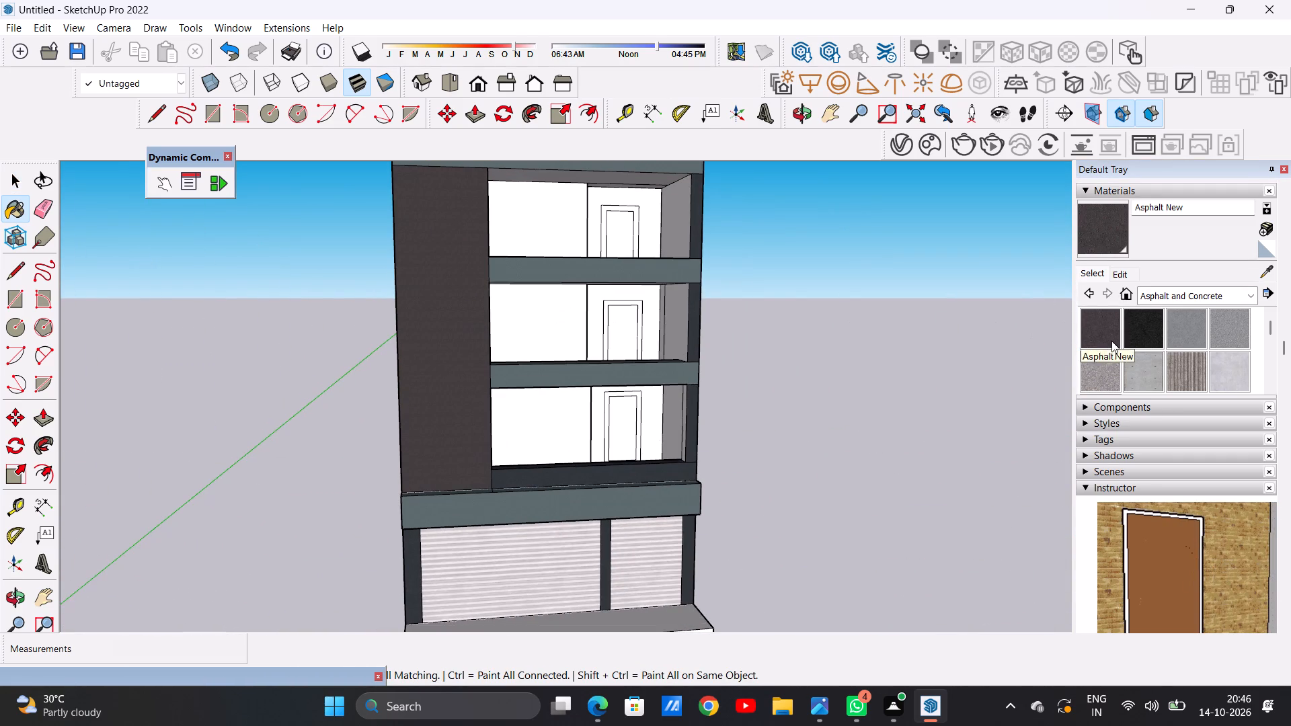
pyautogui.scroll(-2, 1111, 341)
pyautogui.scroll(3, 1111, 339)
pyautogui.scroll(-1, 1111, 339)
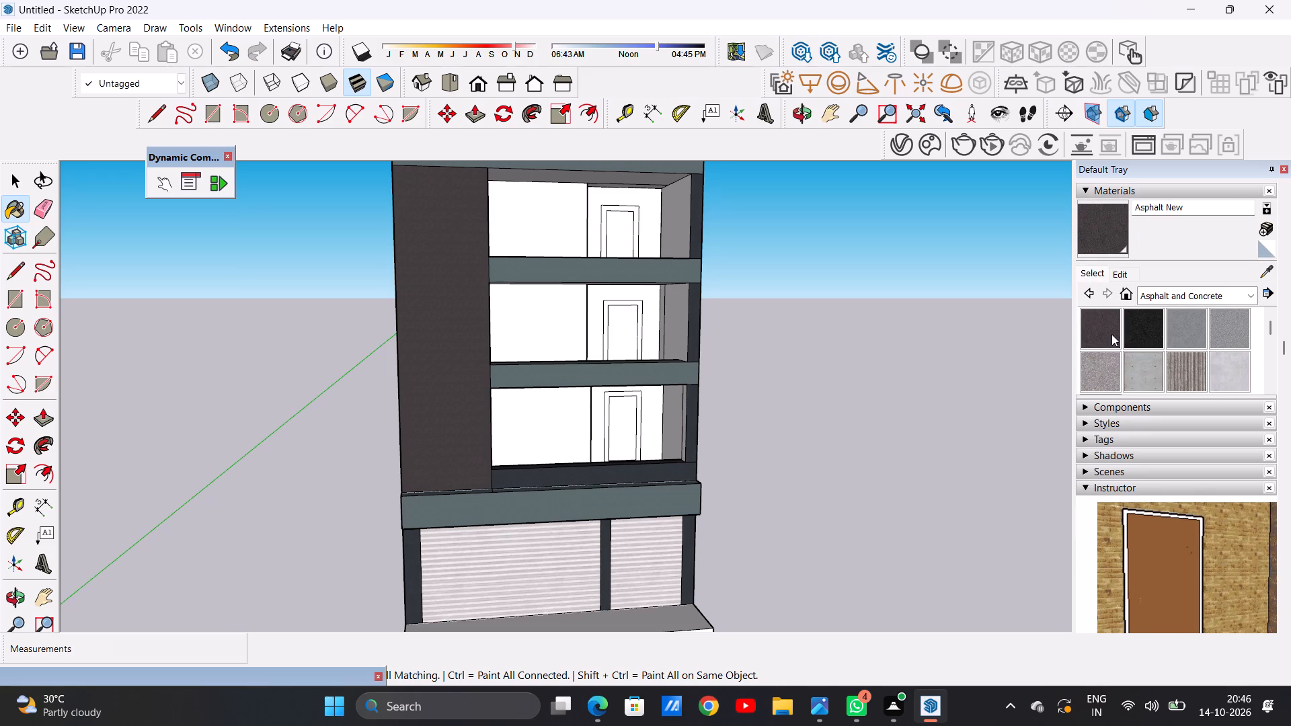
pyautogui.click(1113, 271)
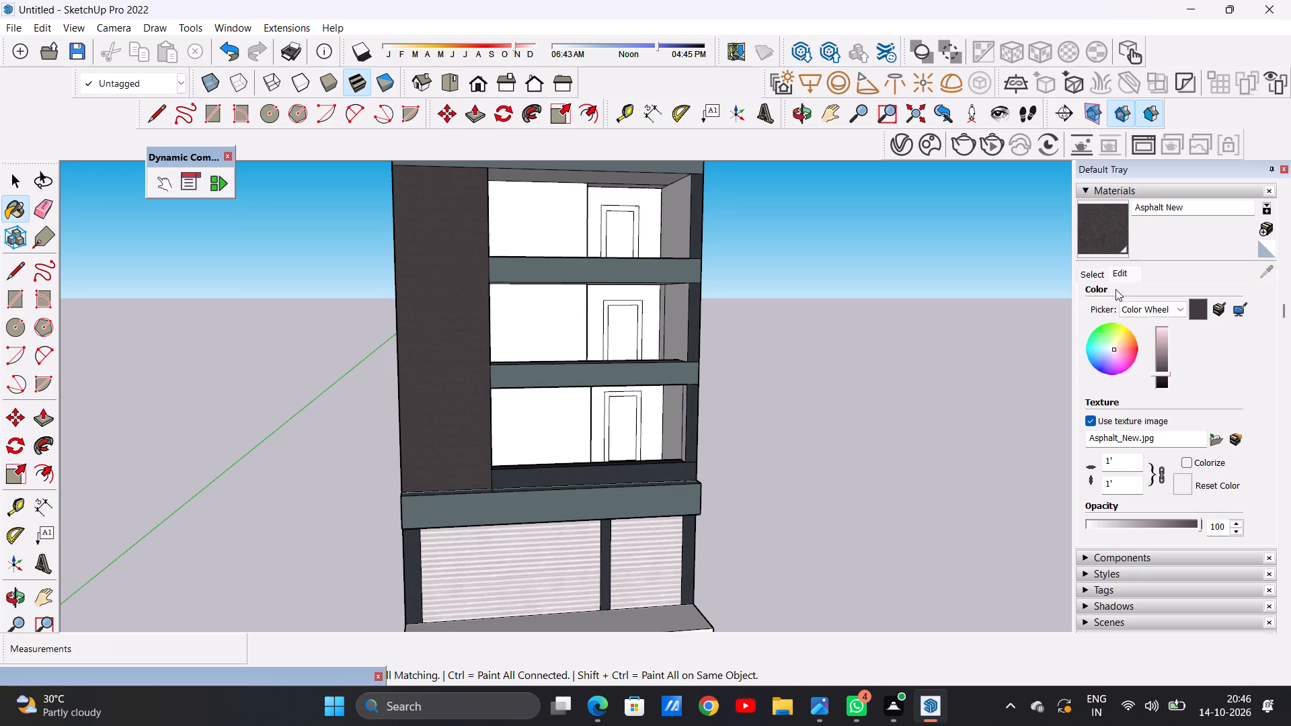
pyautogui.click(1113, 481)
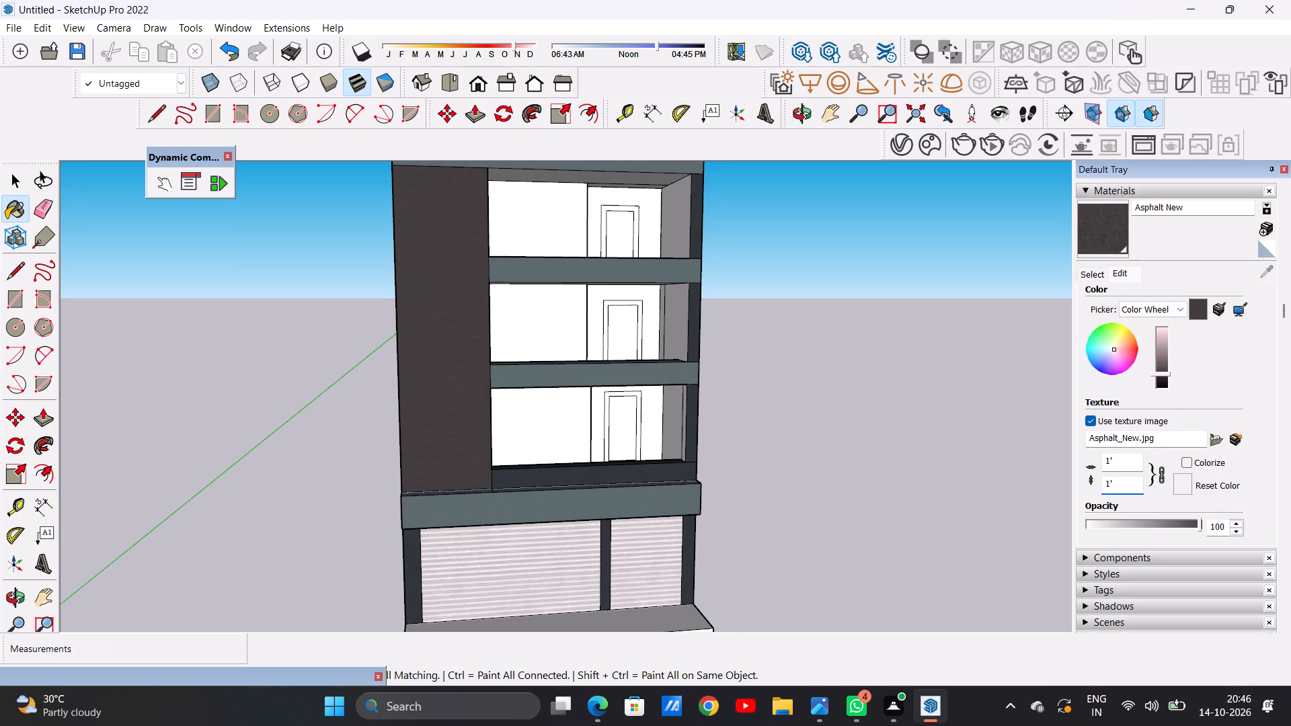
pyautogui.press('BackSpace')
pyautogui.press('BackSpace')
pyautogui.write("5'")
pyautogui.press('Return')
pyautogui.click(434, 360)
# Examine the painted facade from the front and the side, both as a whole and close up.
pyautogui.scroll(-5, 439, 397)
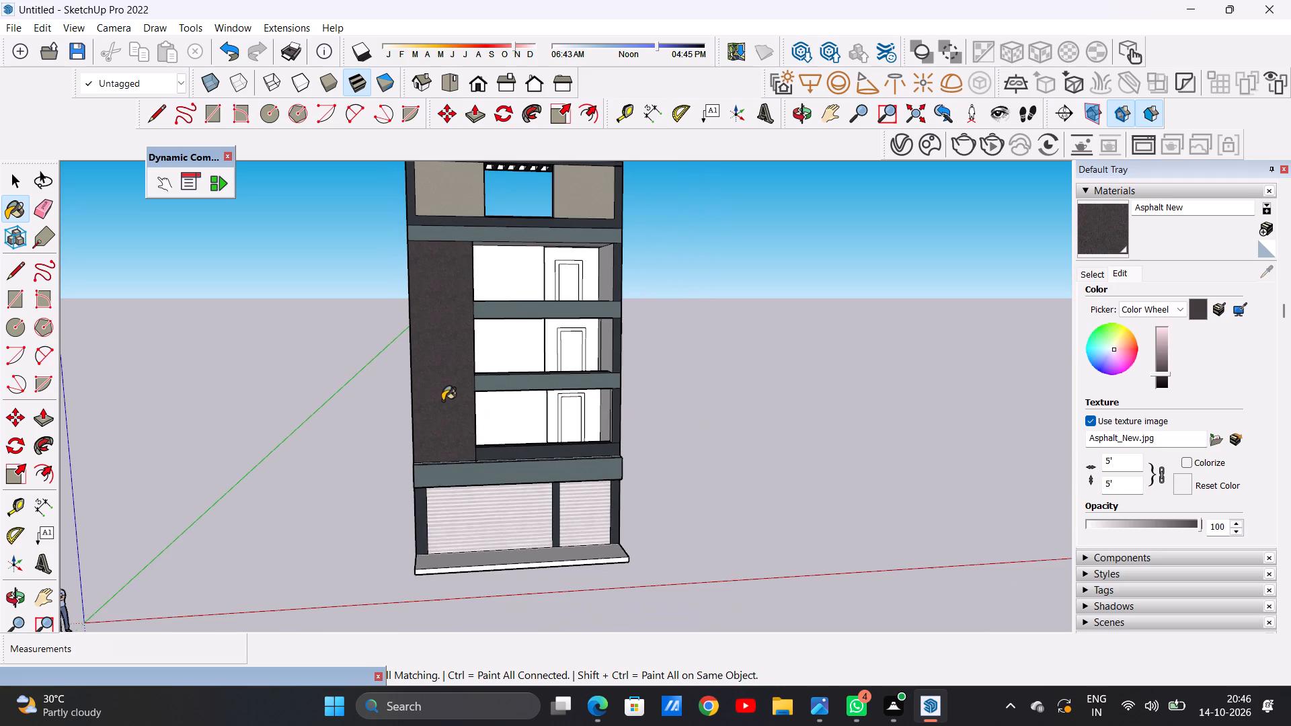
pyautogui.scroll(-4, 442, 401)
pyautogui.moveTo(436, 401); pyautogui.dragTo(411, 390, button='middle')
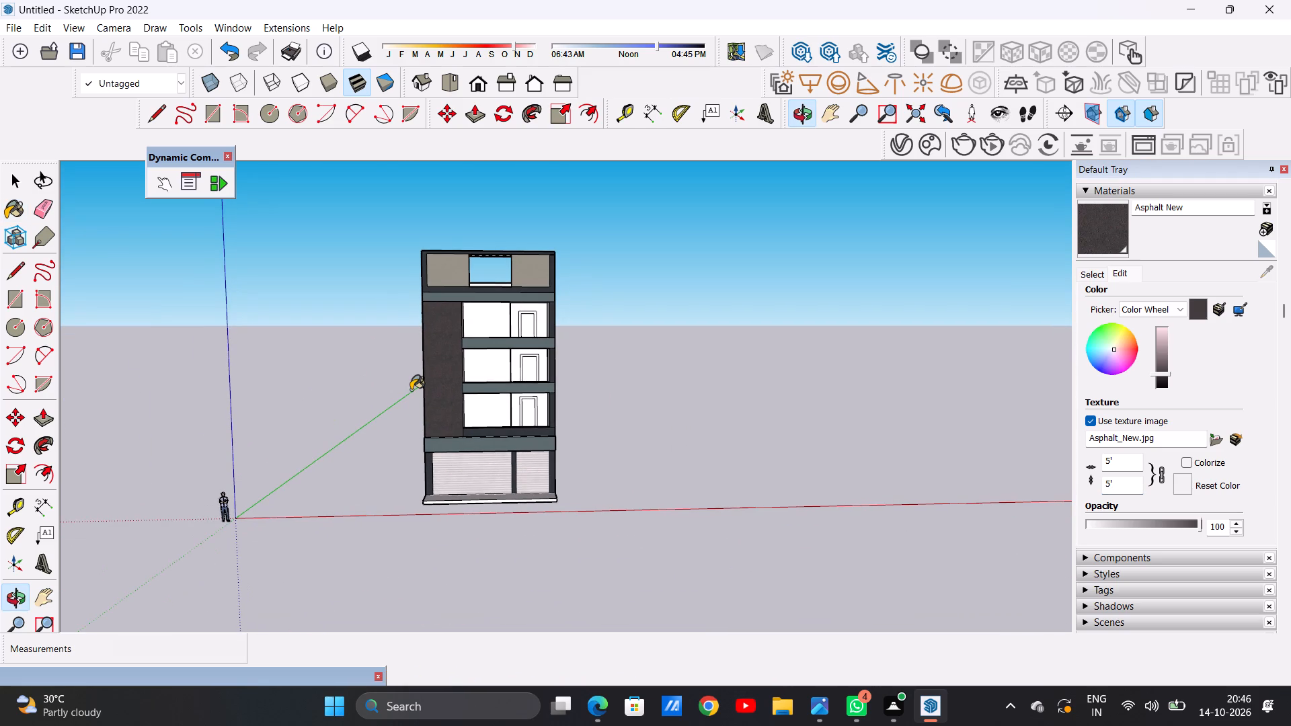
pyautogui.press('space')
pyautogui.scroll(1, 441, 309)
pyautogui.scroll(-1, 441, 309)
pyautogui.scroll(5, 441, 309)
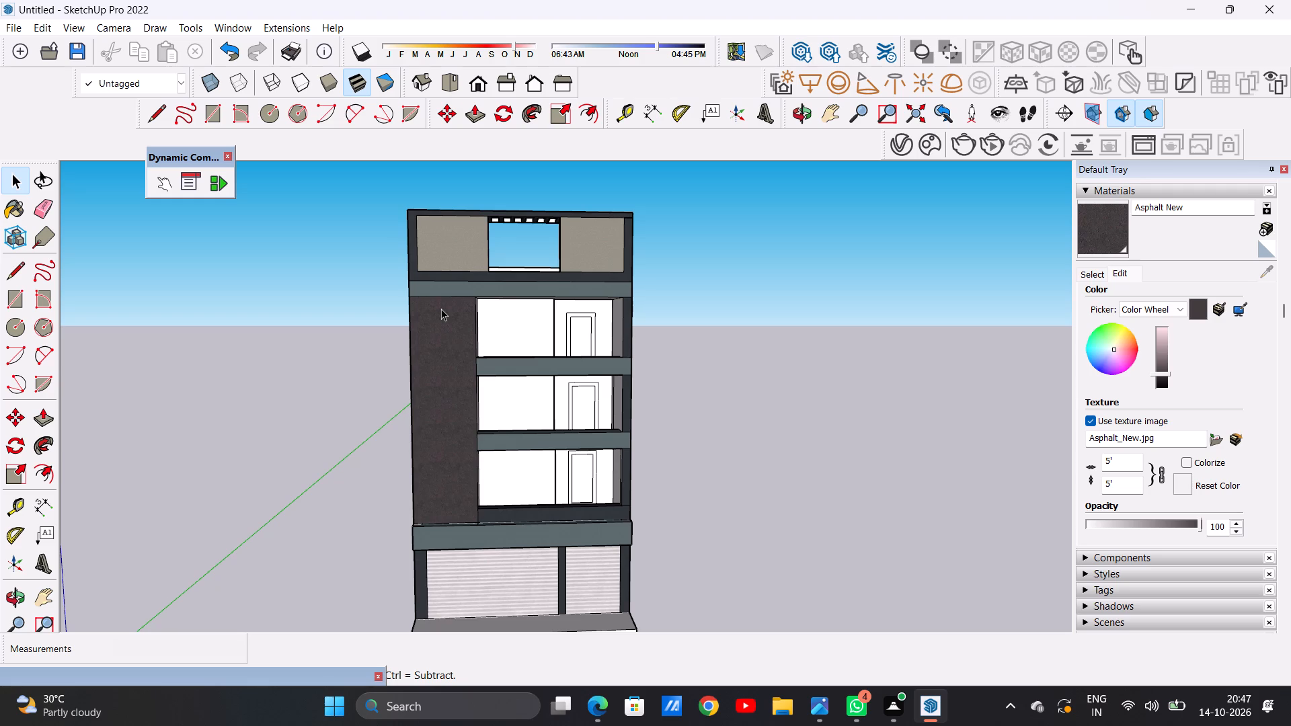
pyautogui.scroll(-9, 413, 351)
pyautogui.scroll(5, 434, 369)
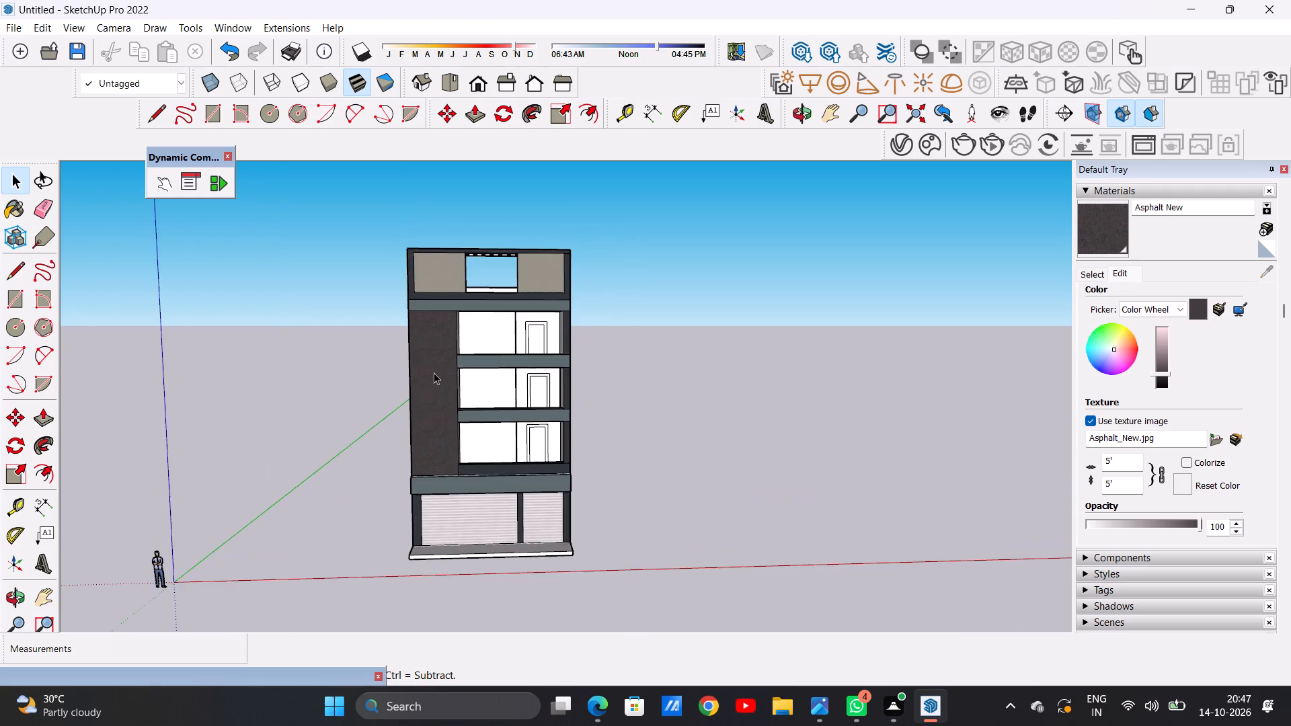
pyautogui.scroll(6, 439, 364)
pyautogui.moveTo(459, 356); pyautogui.dragTo(243, 381, button='middle')
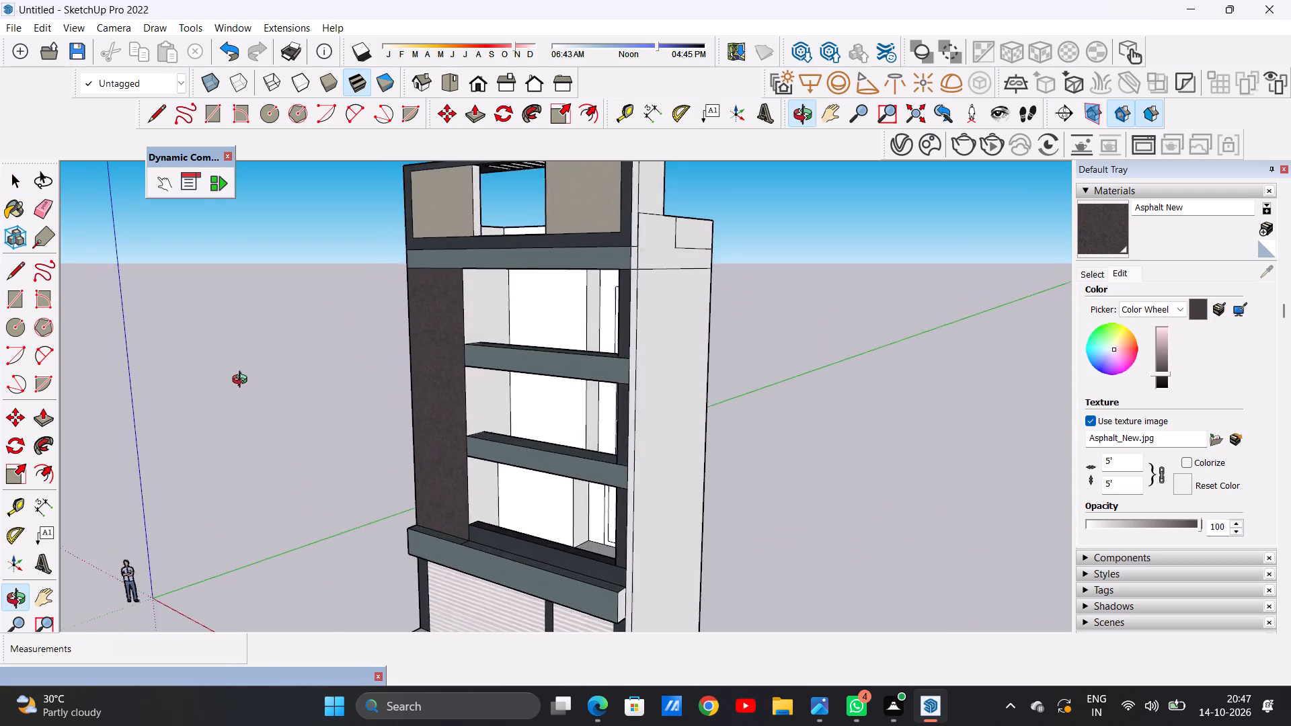
pyautogui.moveTo(243, 381); pyautogui.dragTo(407, 378, button='middle')
pyautogui.scroll(-5, 407, 378)
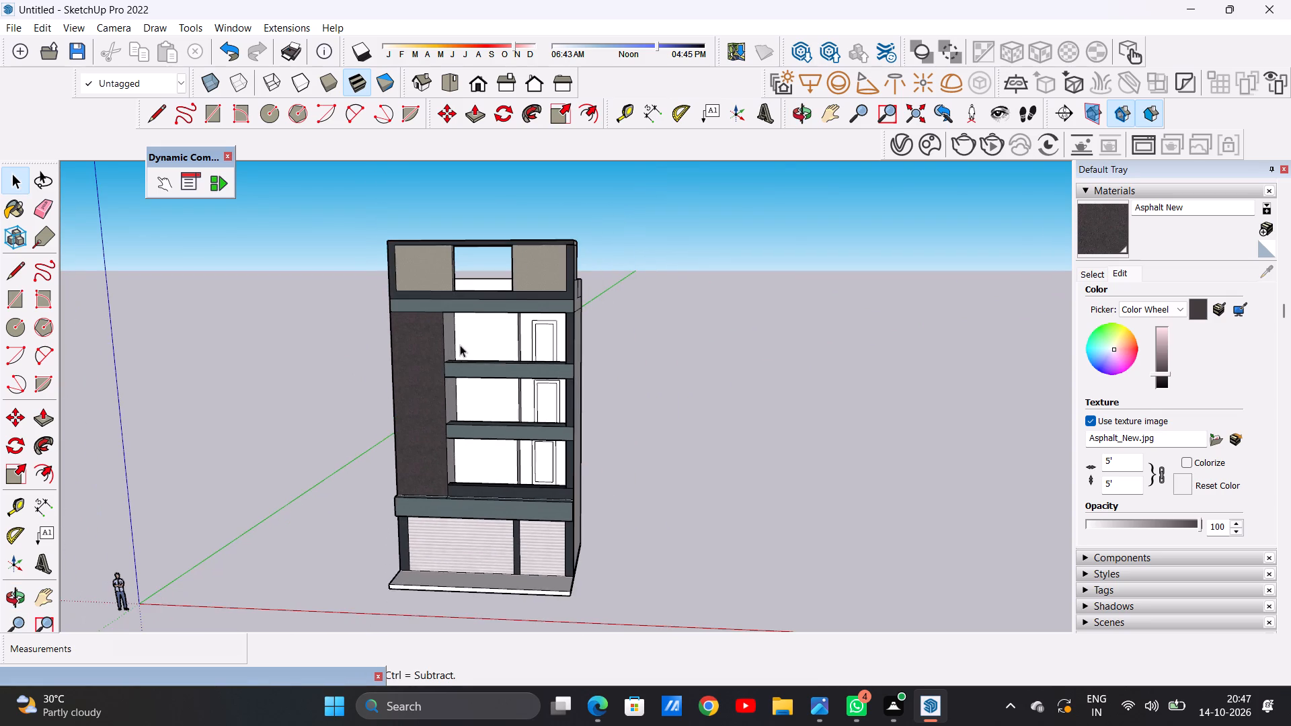
pyautogui.scroll(-3, 461, 345)
pyautogui.scroll(2, 469, 371)
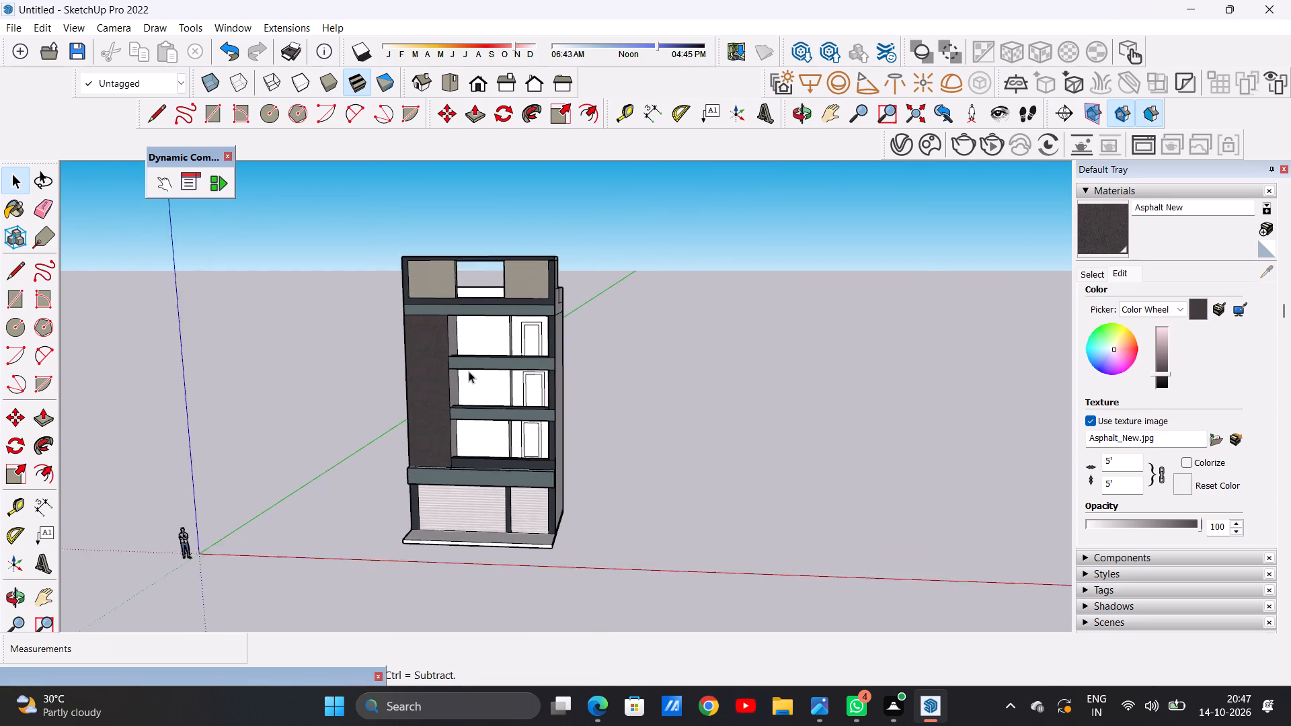
pyautogui.scroll(5, 469, 371)
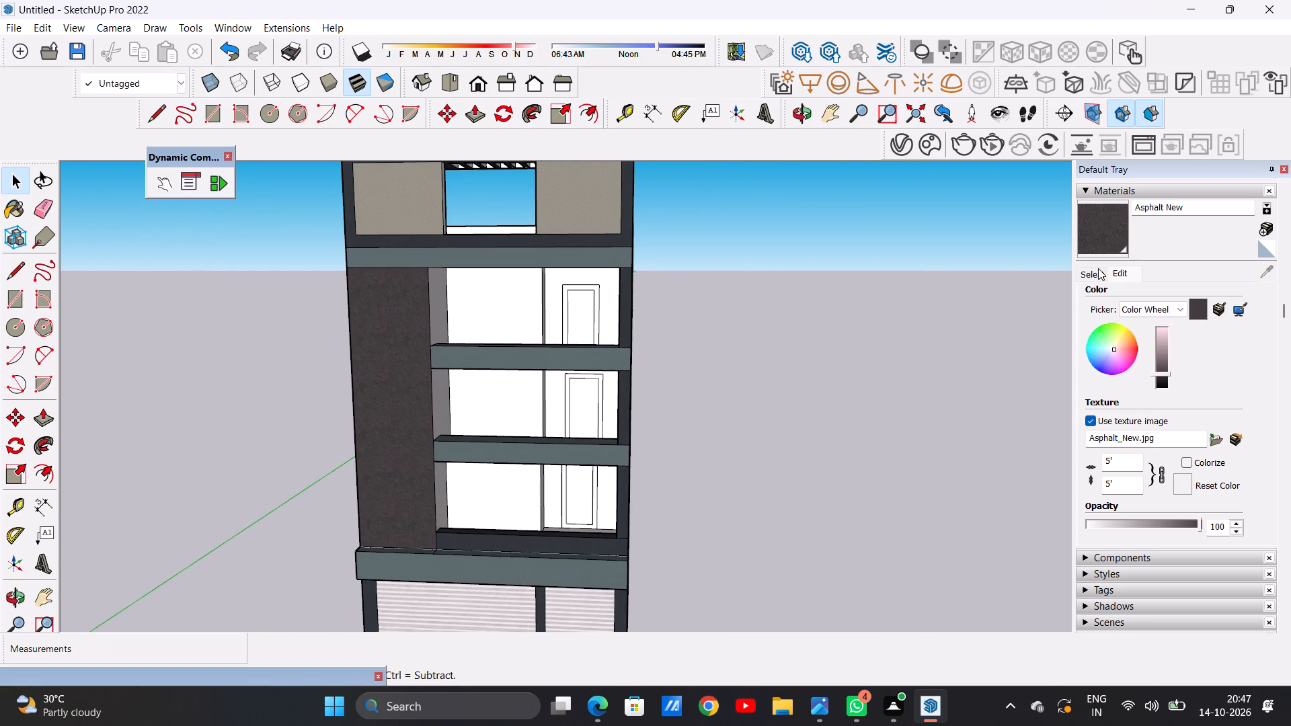
# Browse the swatches of the Colors material collection for a balcony wall colour.
pyautogui.click(1090, 271)
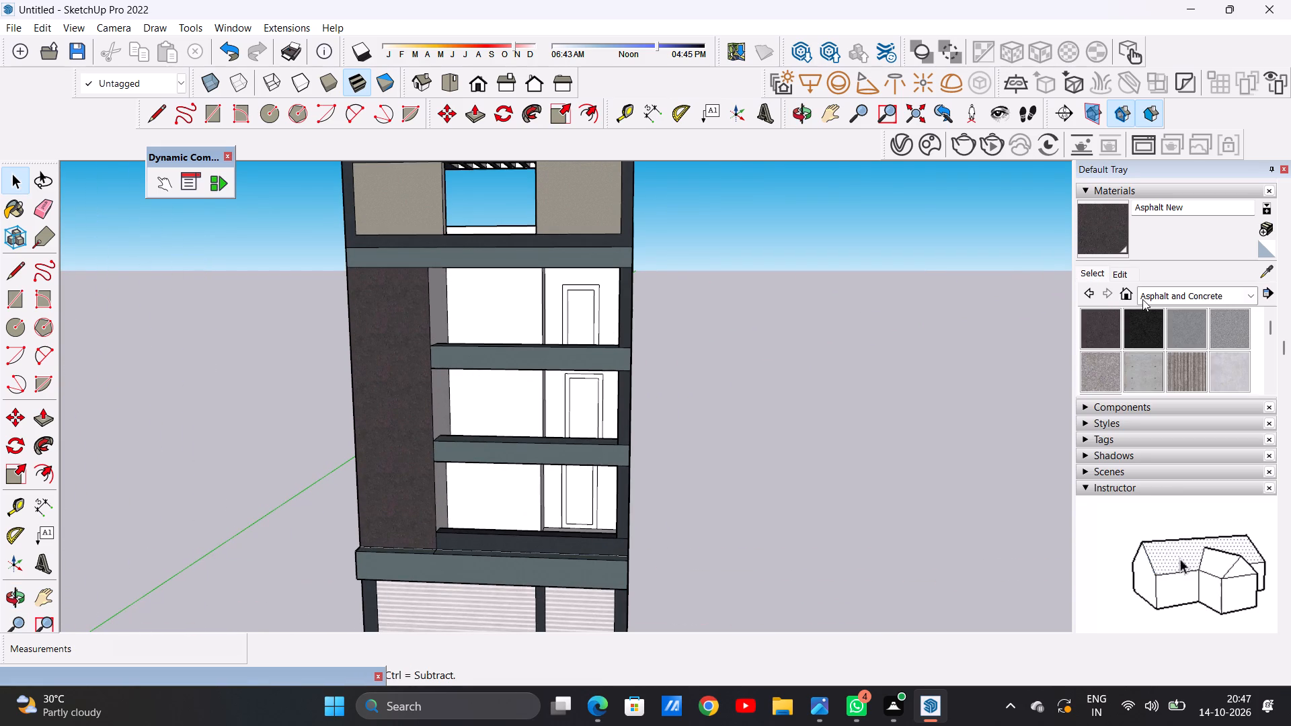
pyautogui.click(1143, 298)
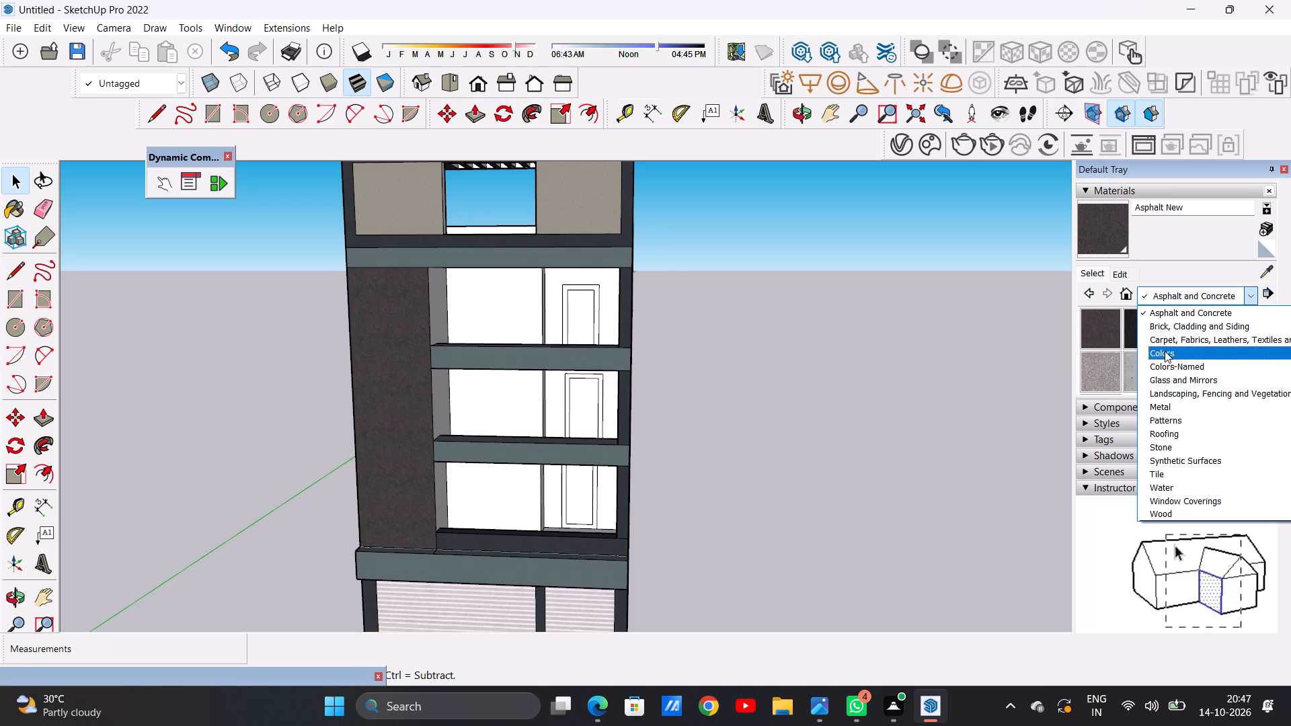
pyautogui.click(1165, 351)
pyautogui.scroll(-1, 1175, 343)
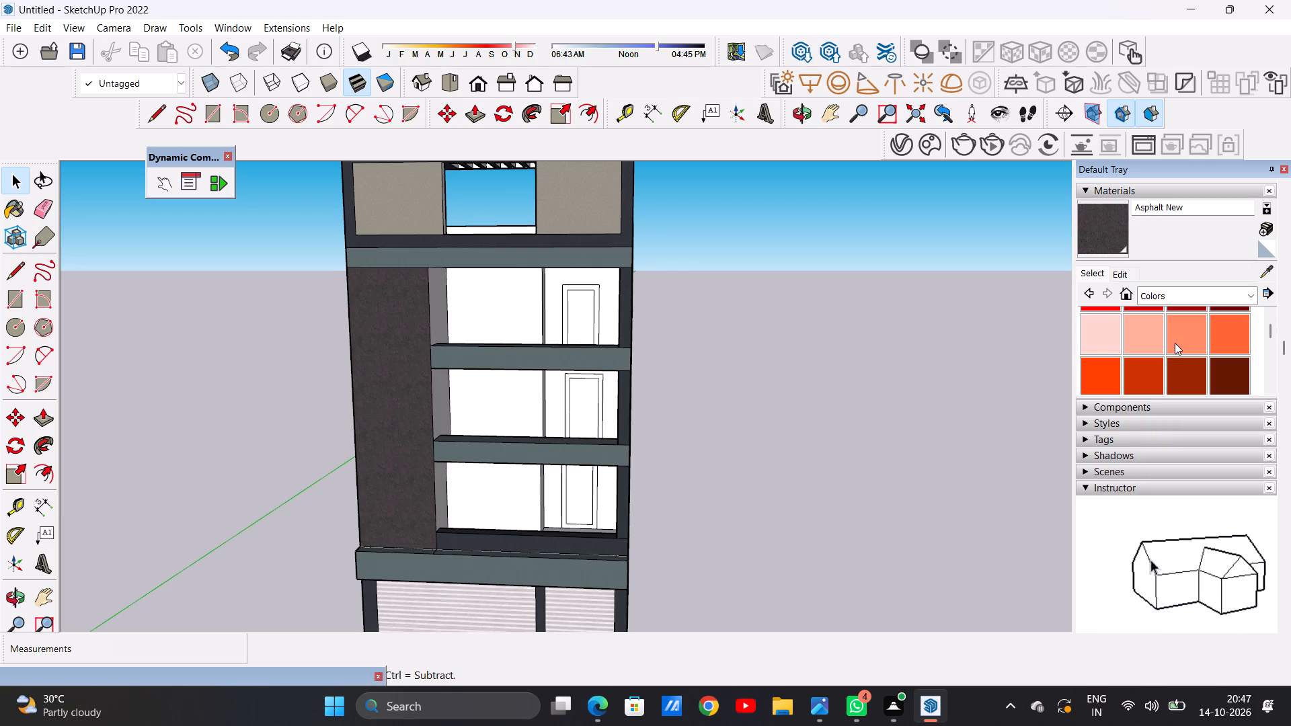
pyautogui.scroll(-1, 1175, 343)
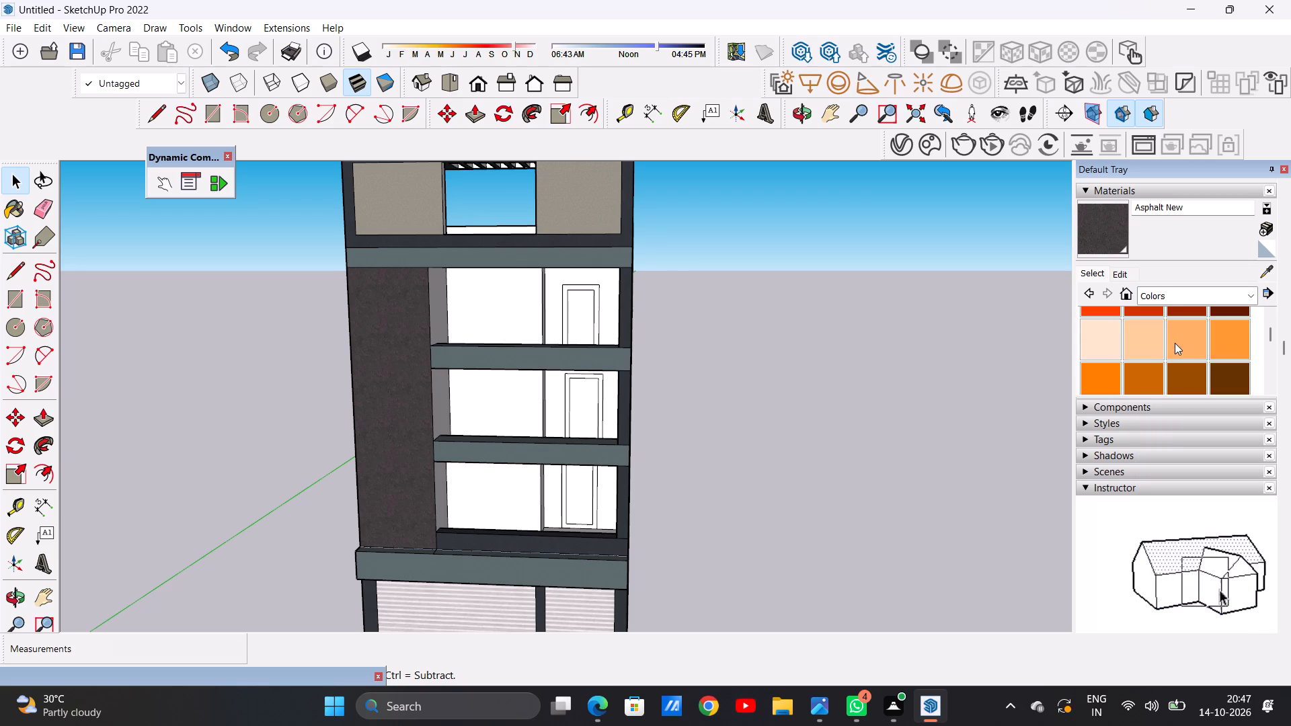
pyautogui.scroll(-4, 1175, 343)
pyautogui.scroll(5, 1175, 343)
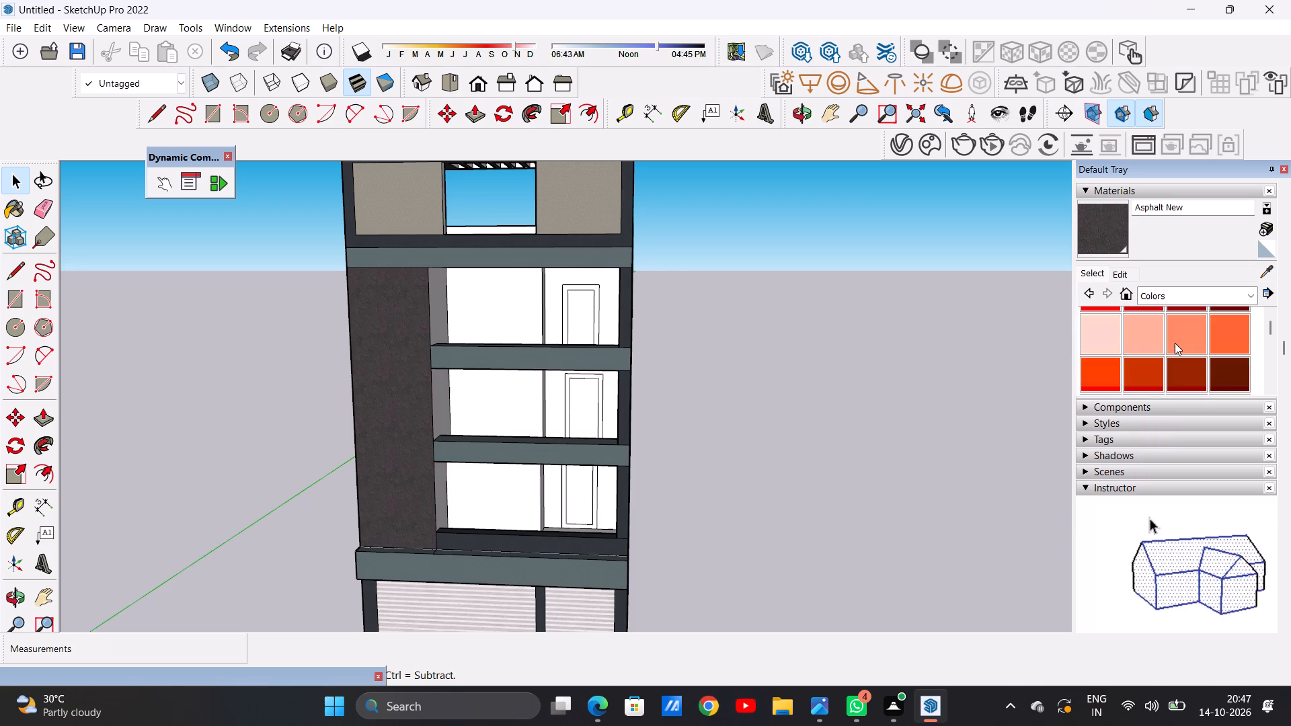
pyautogui.scroll(2, 1175, 343)
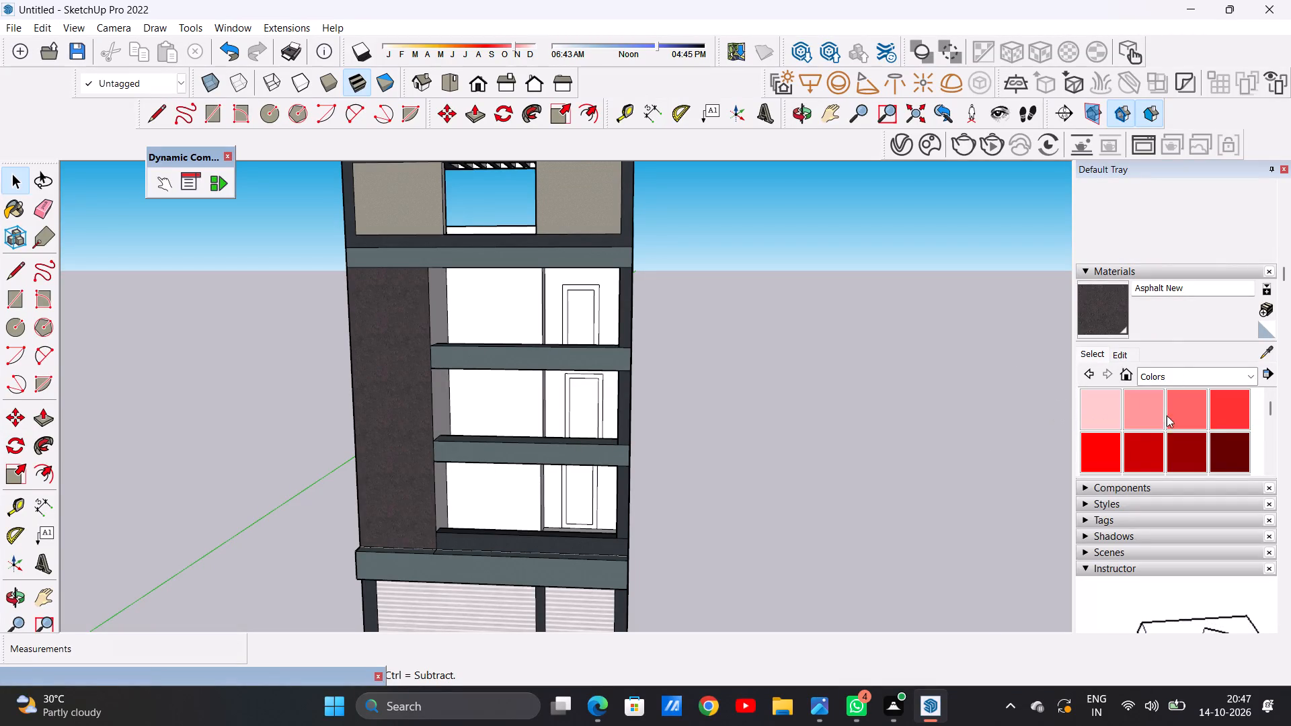
# Paint the top balcony's back wall, inner side wall and narrow return beside the door with 0036_BurlyWood from Colors-Named.
pyautogui.click(1156, 374)
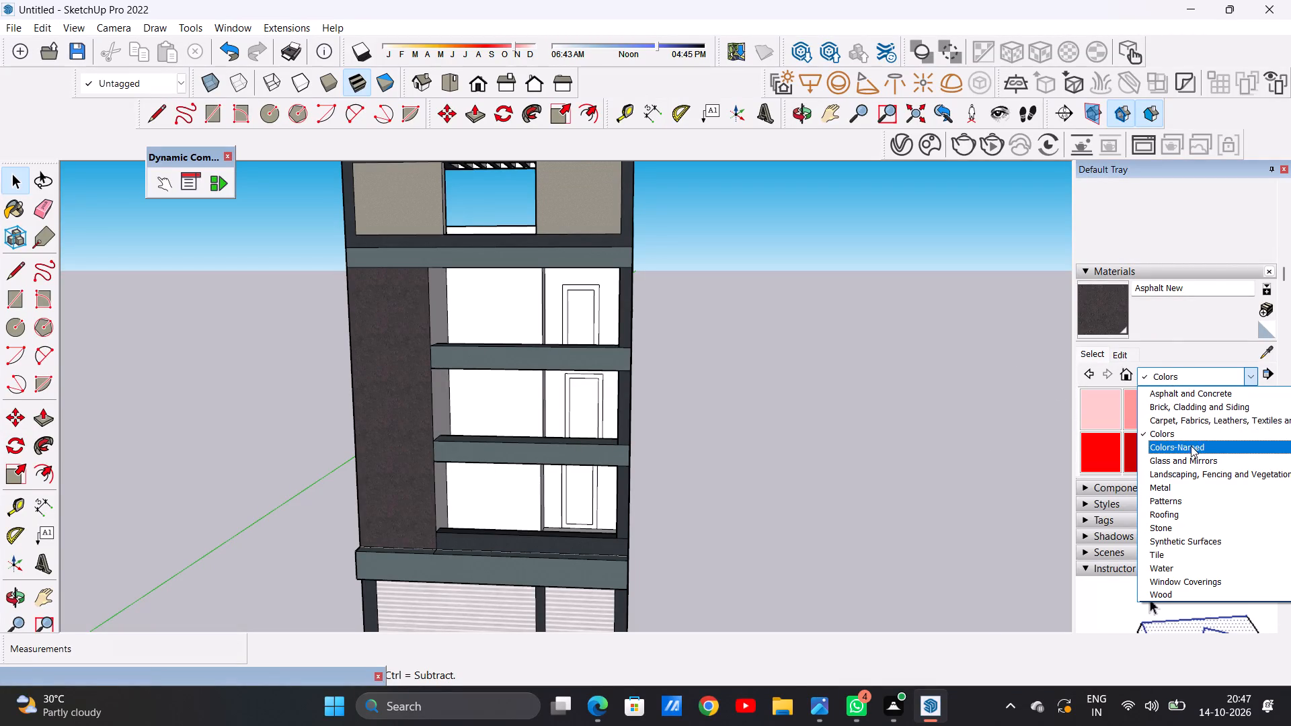
pyautogui.click(1191, 446)
pyautogui.scroll(-2, 1190, 442)
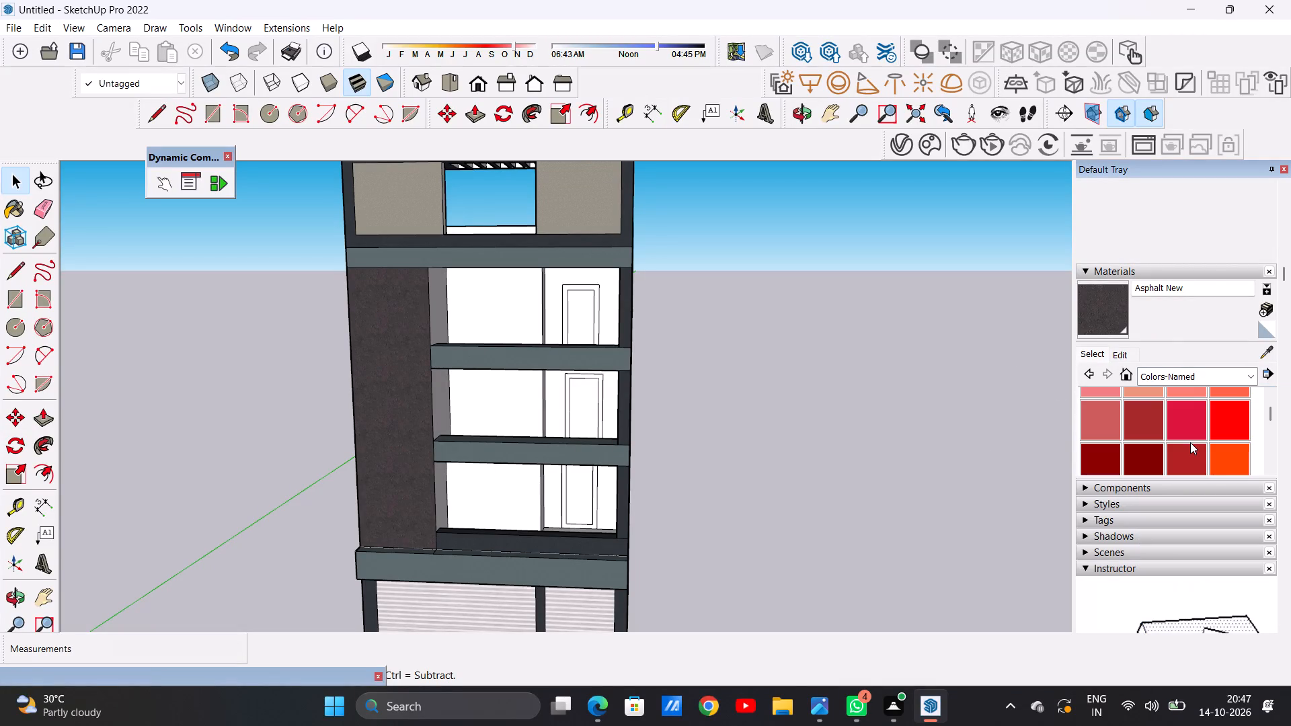
pyautogui.scroll(-2, 1190, 442)
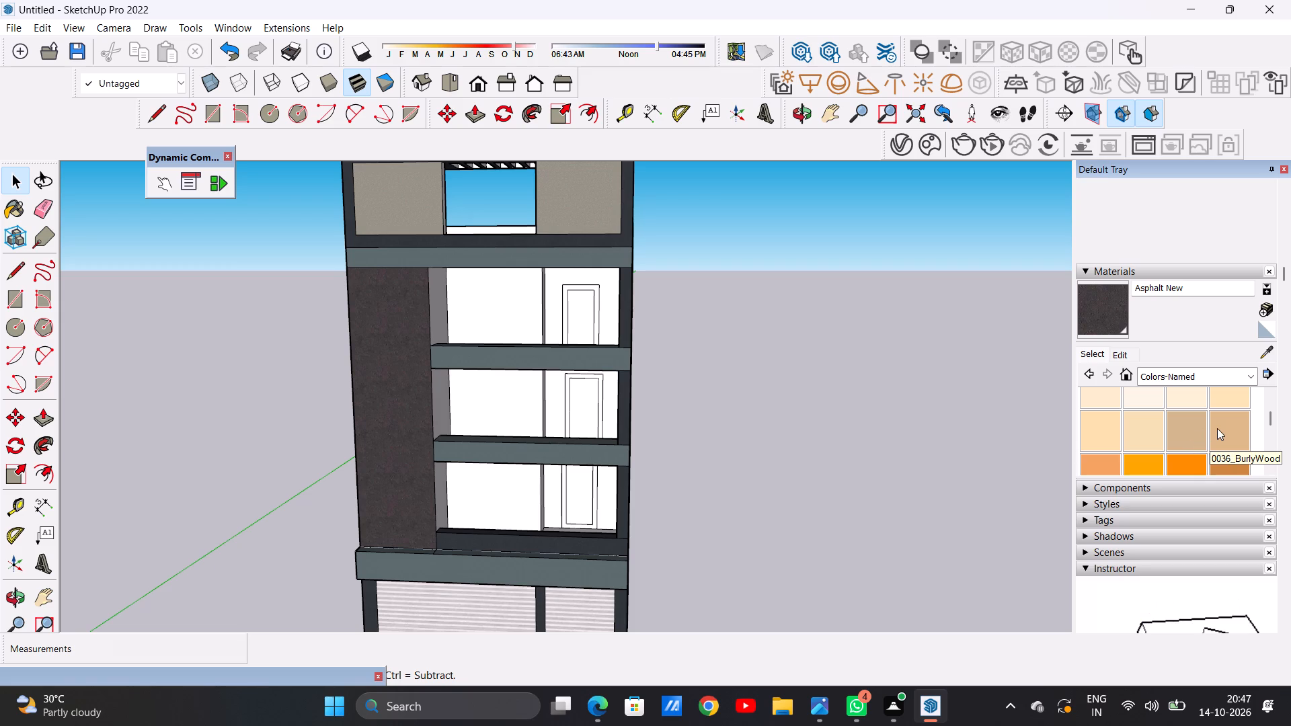
pyautogui.click(1217, 428)
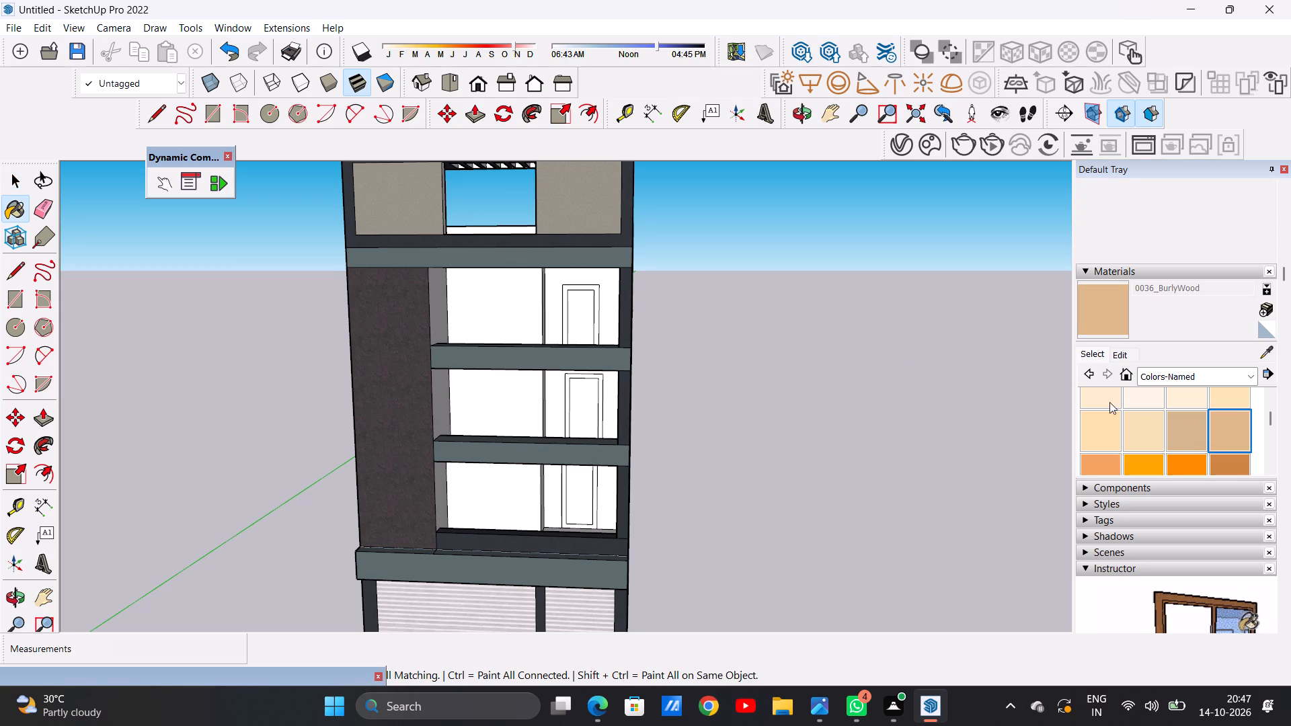
pyautogui.scroll(14, 492, 296)
pyautogui.click(506, 306)
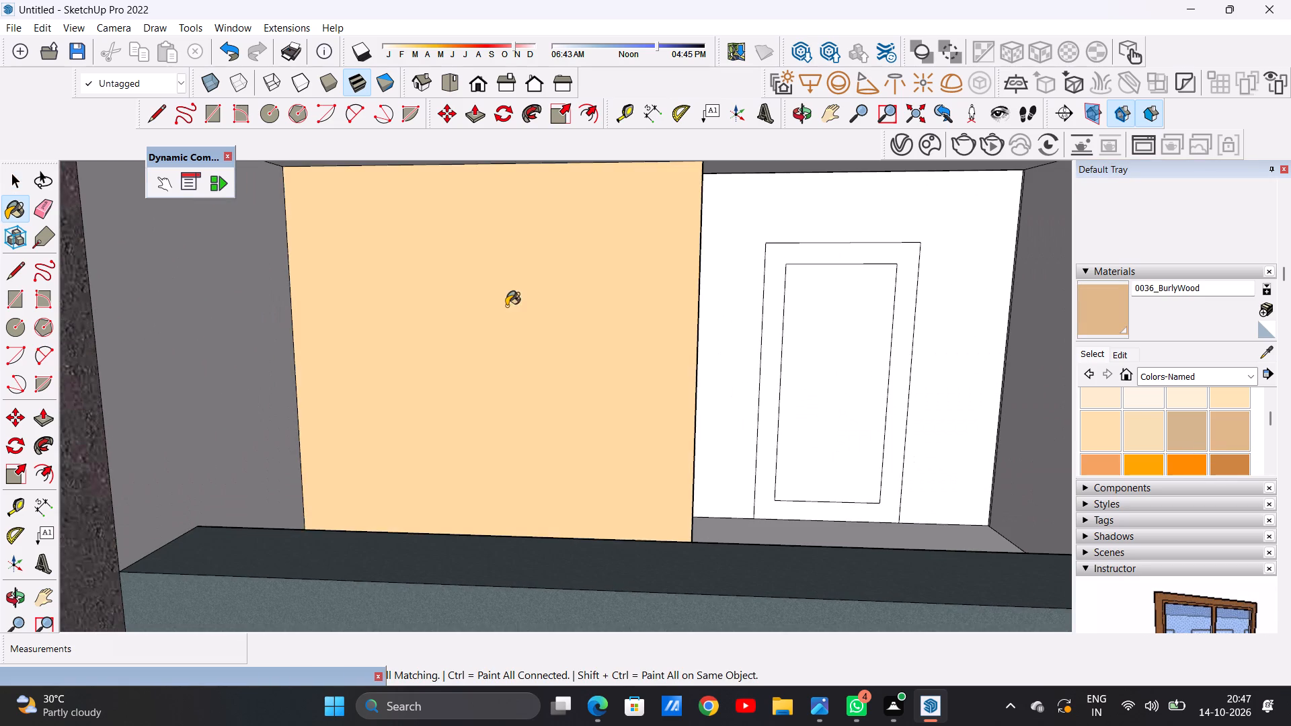
pyautogui.scroll(-7, 521, 341)
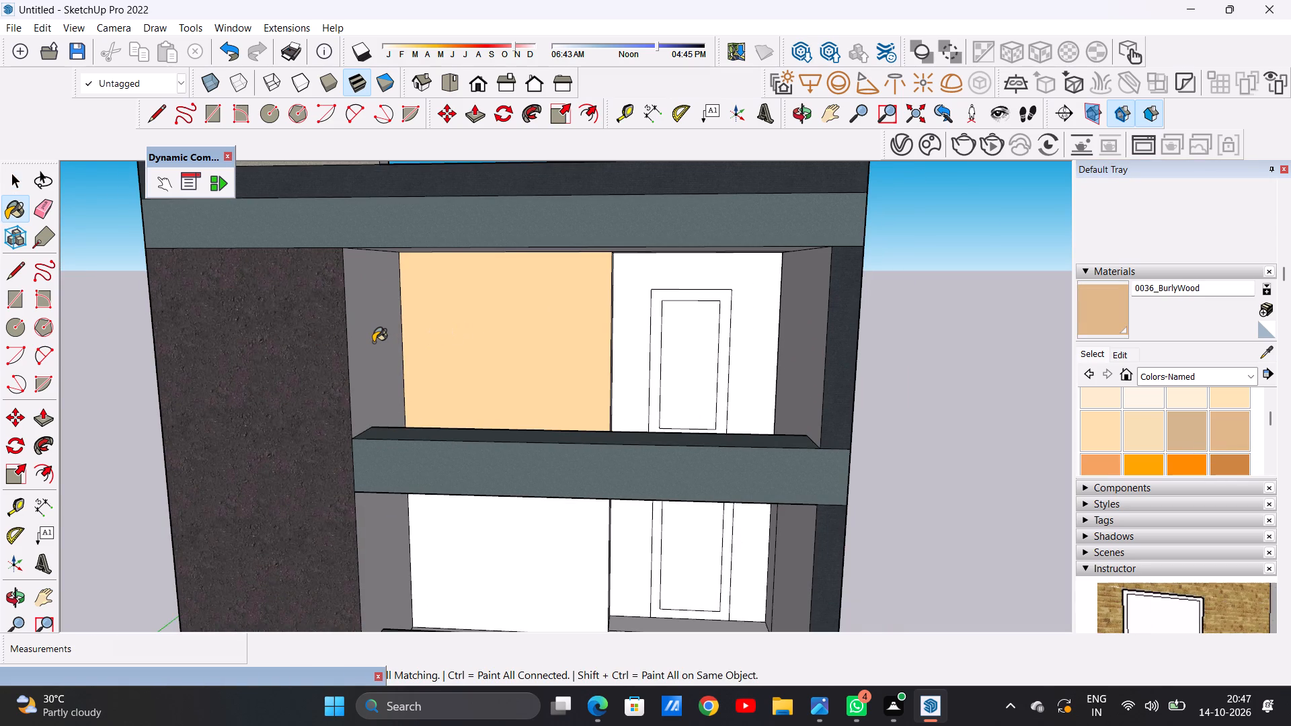
pyautogui.click(373, 342)
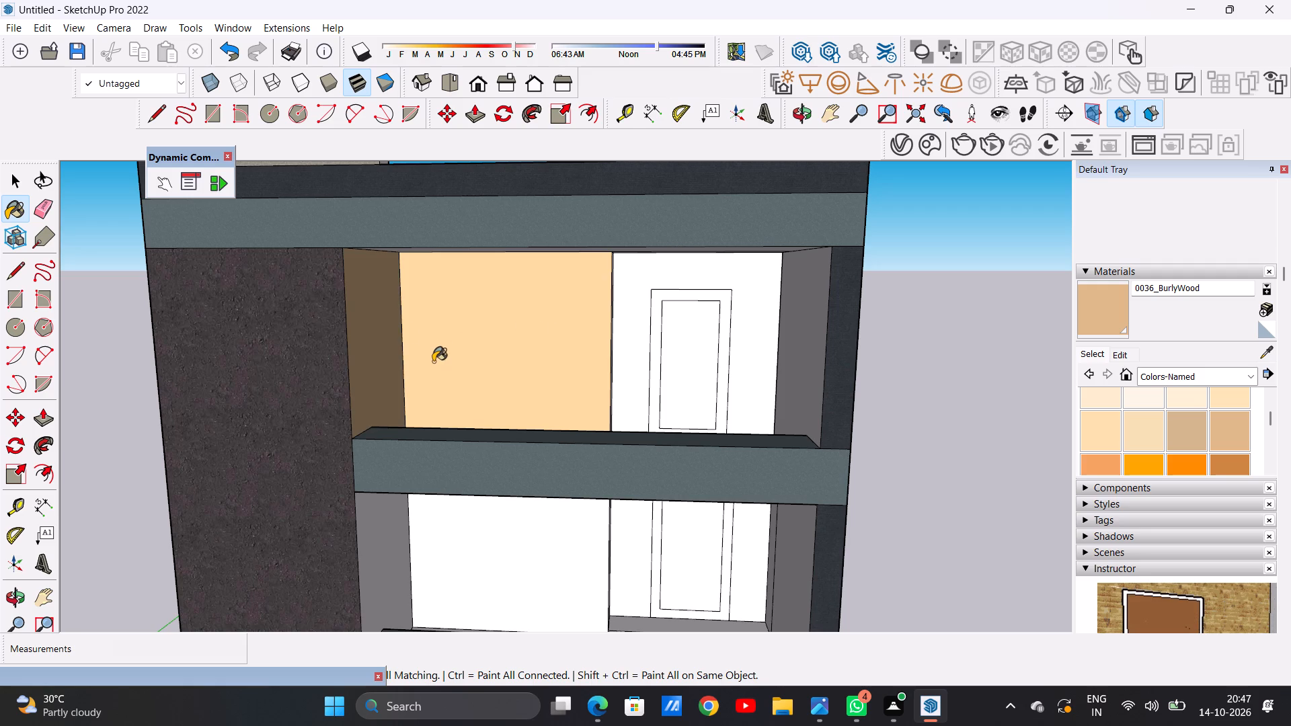
pyautogui.scroll(-6, 433, 362)
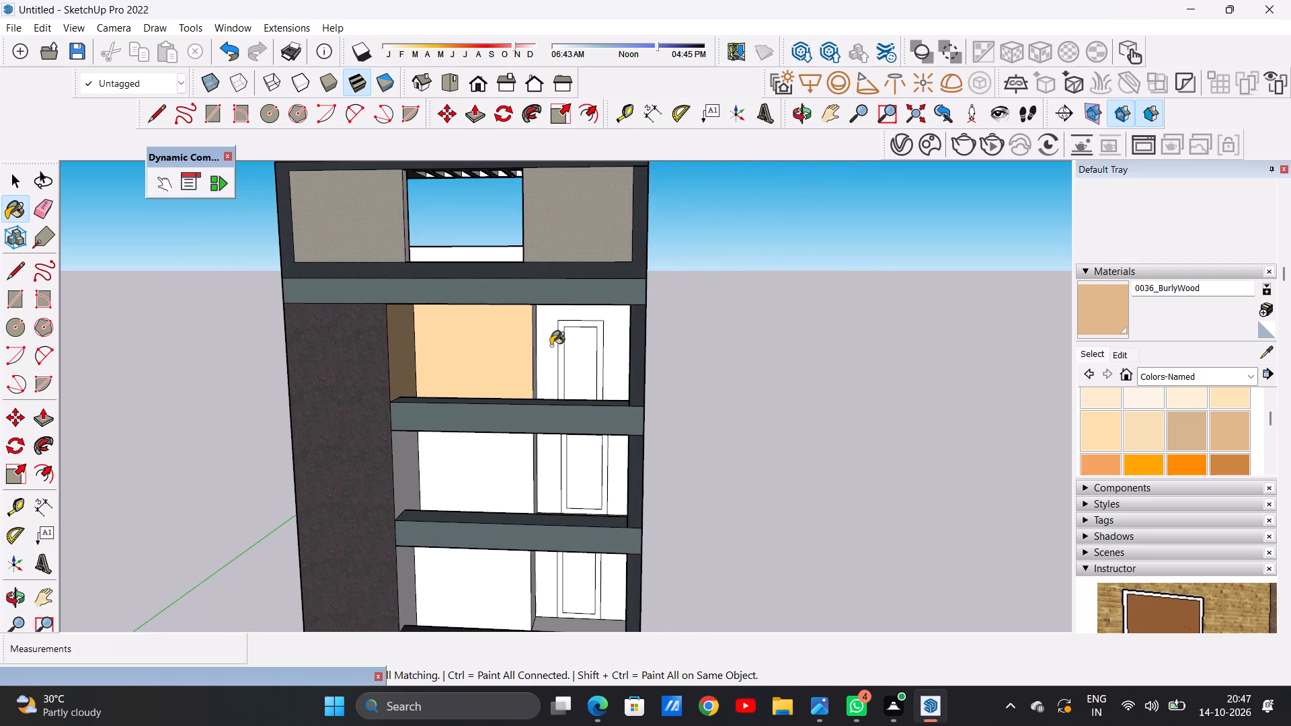
pyautogui.scroll(6, 551, 345)
pyautogui.moveTo(508, 350); pyautogui.dragTo(407, 368, button='middle')
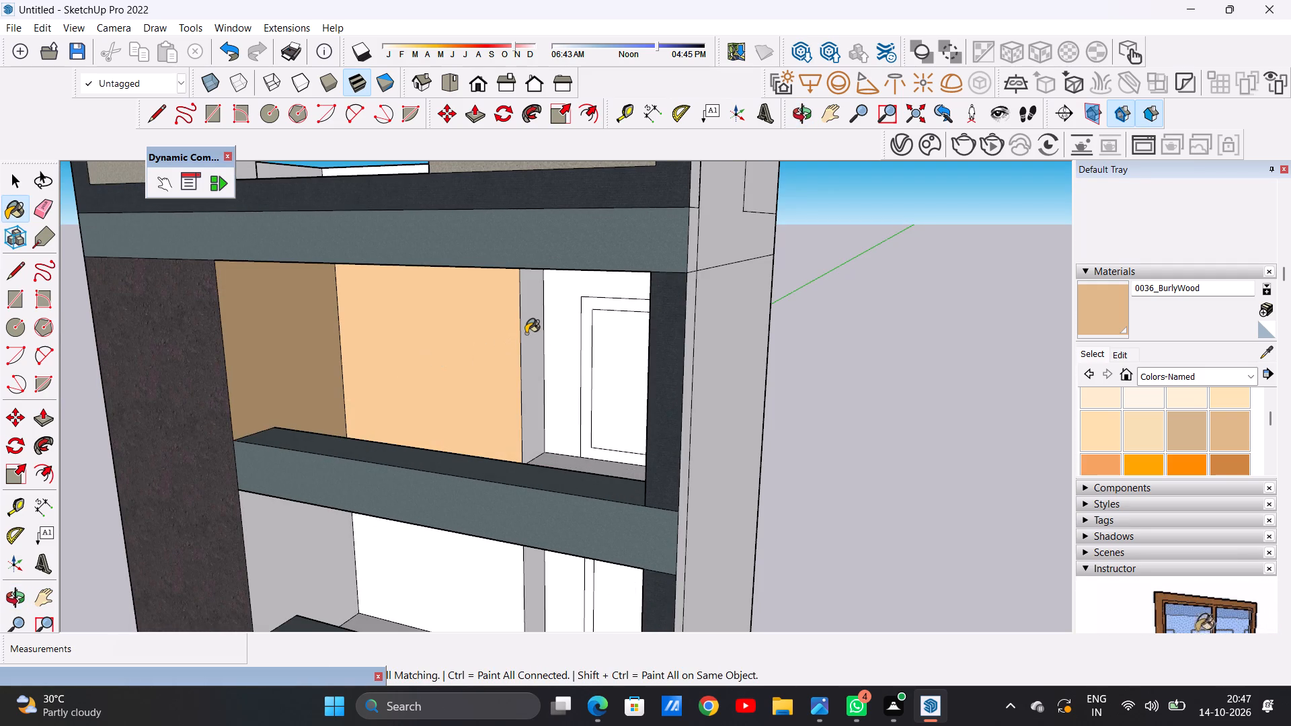
pyautogui.click(526, 333)
# Paint the middle balcony's inner side wall, back wall and narrow return beside the door with 0036_BurlyWood.
pyautogui.scroll(-10, 499, 342)
pyautogui.scroll(5, 481, 464)
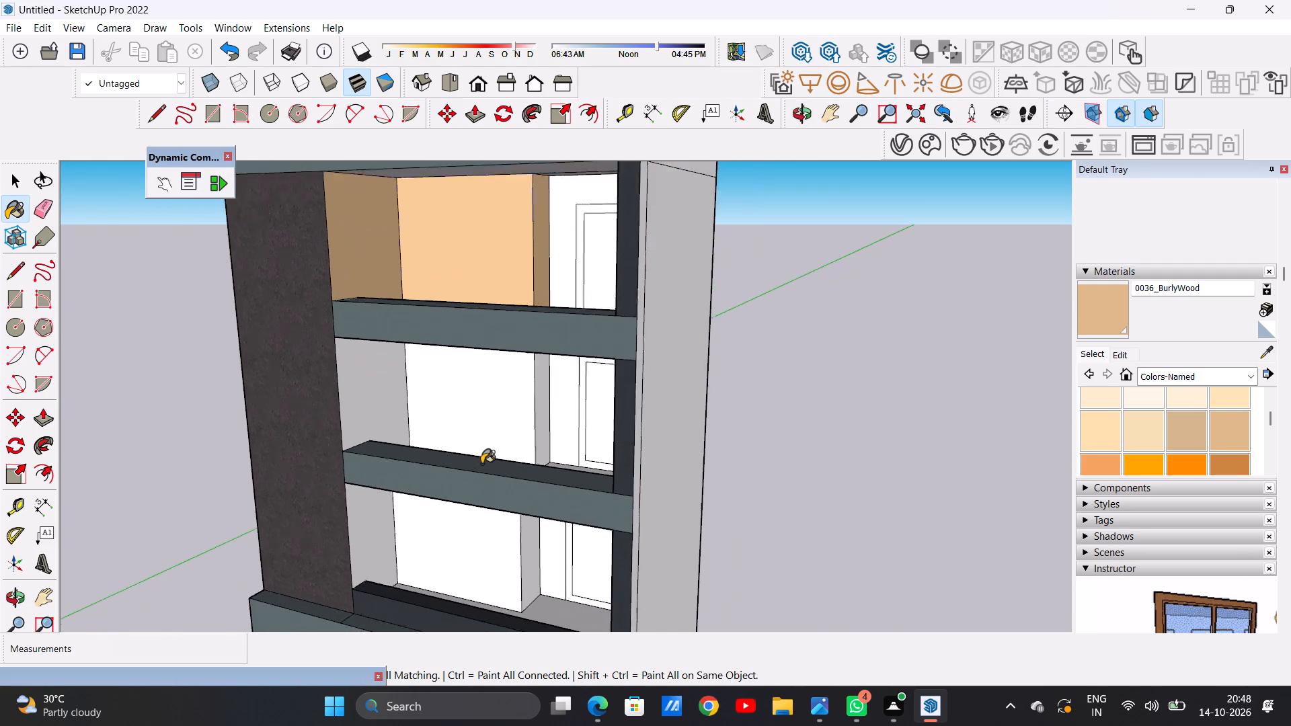
pyautogui.scroll(2, 481, 464)
pyautogui.scroll(7, 416, 401)
pyautogui.click(304, 397)
pyautogui.click(493, 381)
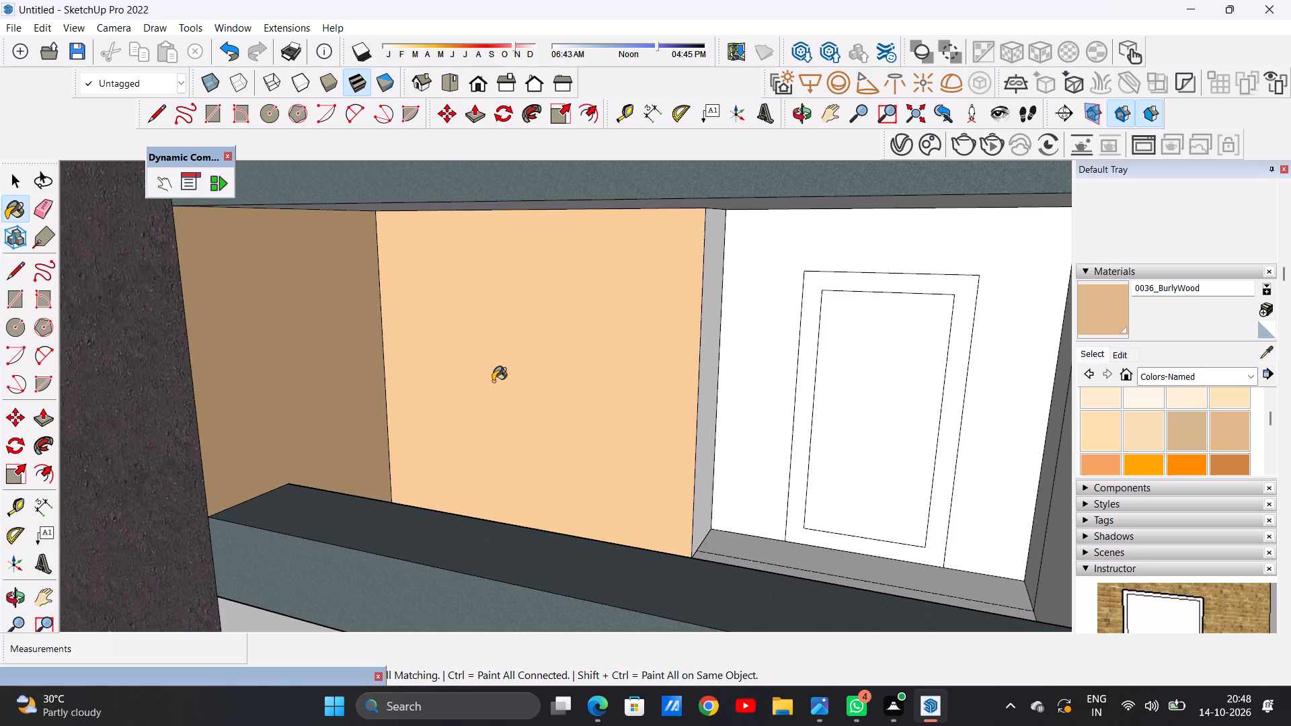
pyautogui.click(703, 350)
pyautogui.scroll(-2, 589, 367)
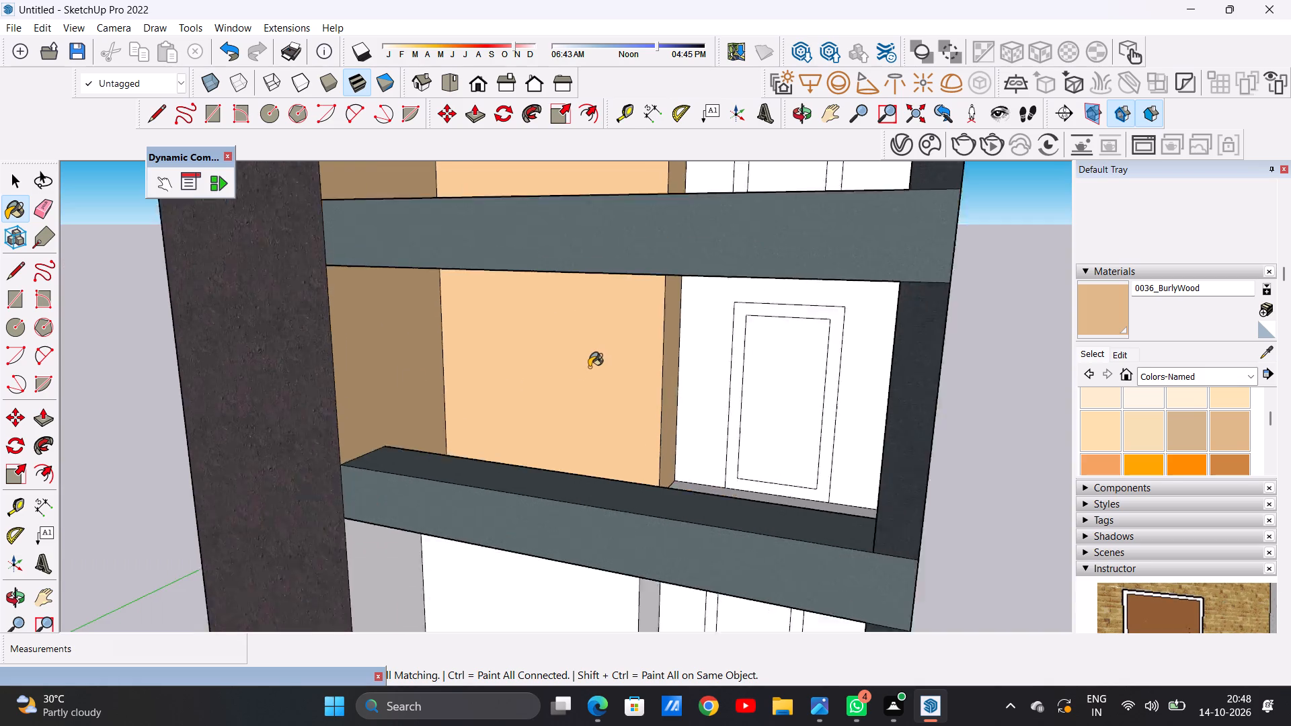
pyautogui.scroll(-17, 589, 367)
pyautogui.scroll(7, 605, 364)
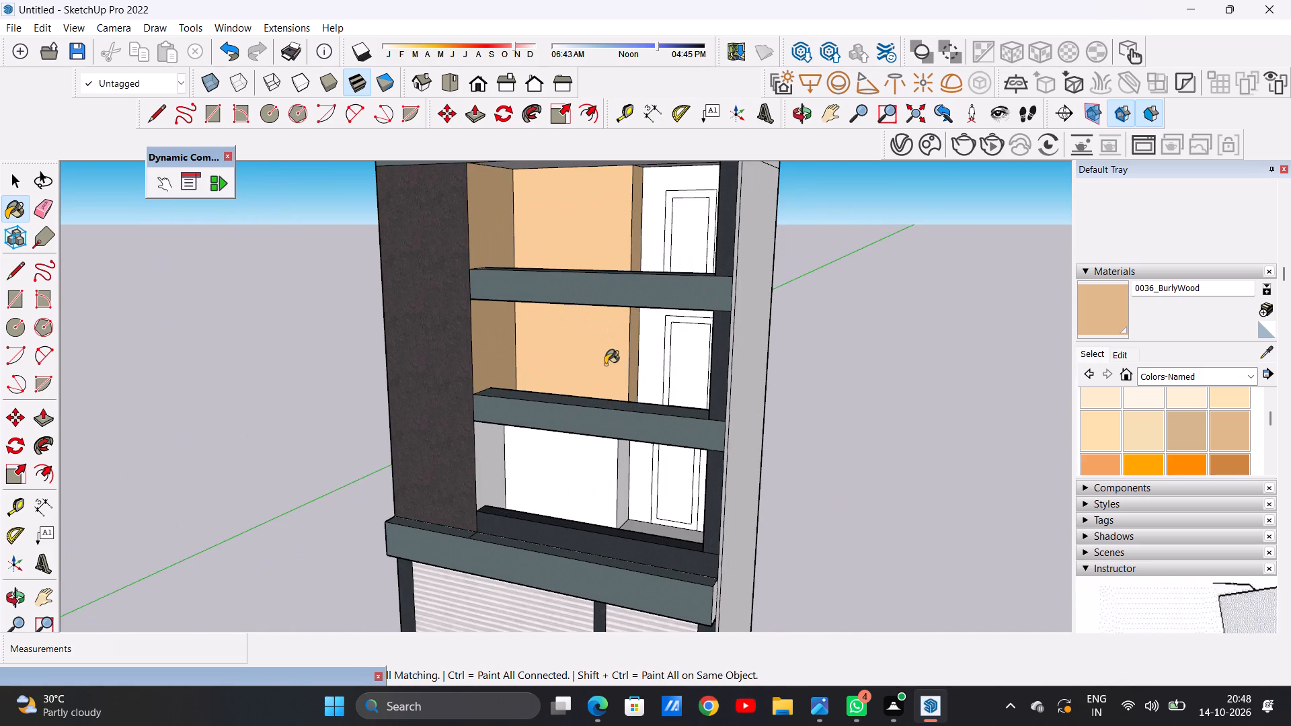
pyautogui.press('space')
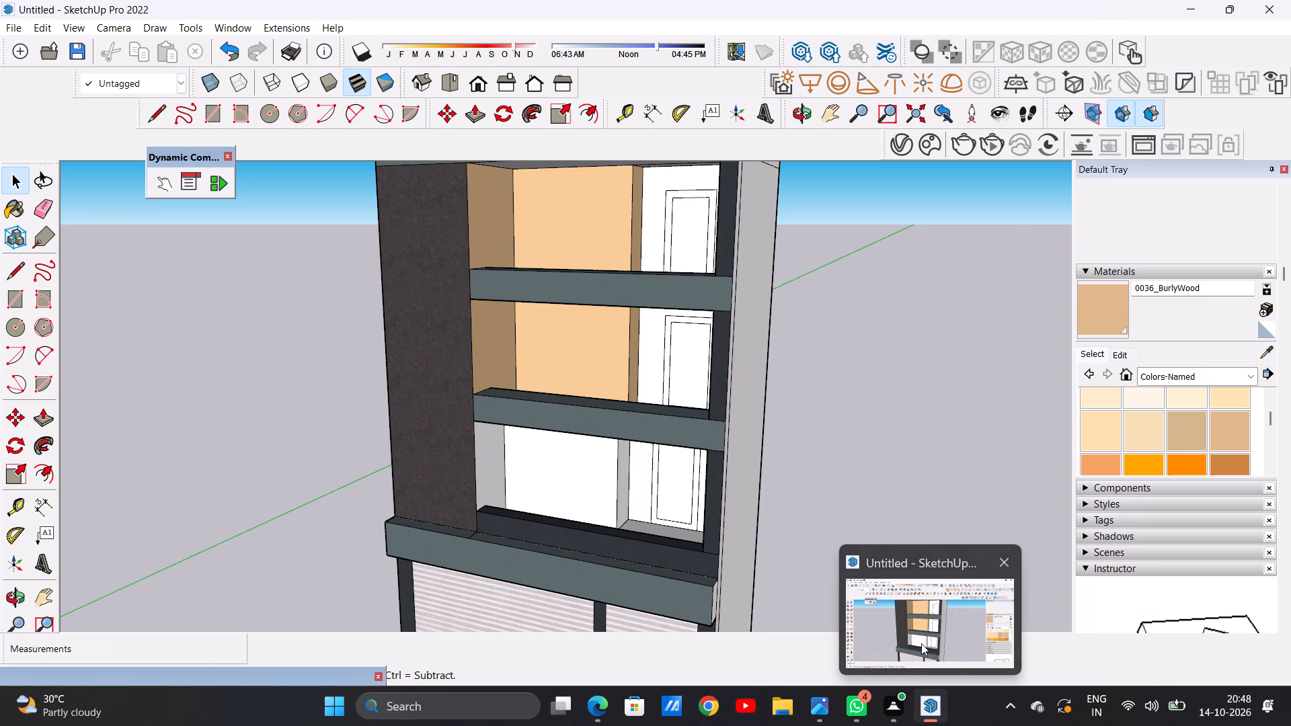
# Paint the lowest balcony's inner side wall, back wall and narrow return beside the door with 0036_BurlyWood.
pyautogui.click(921, 643)
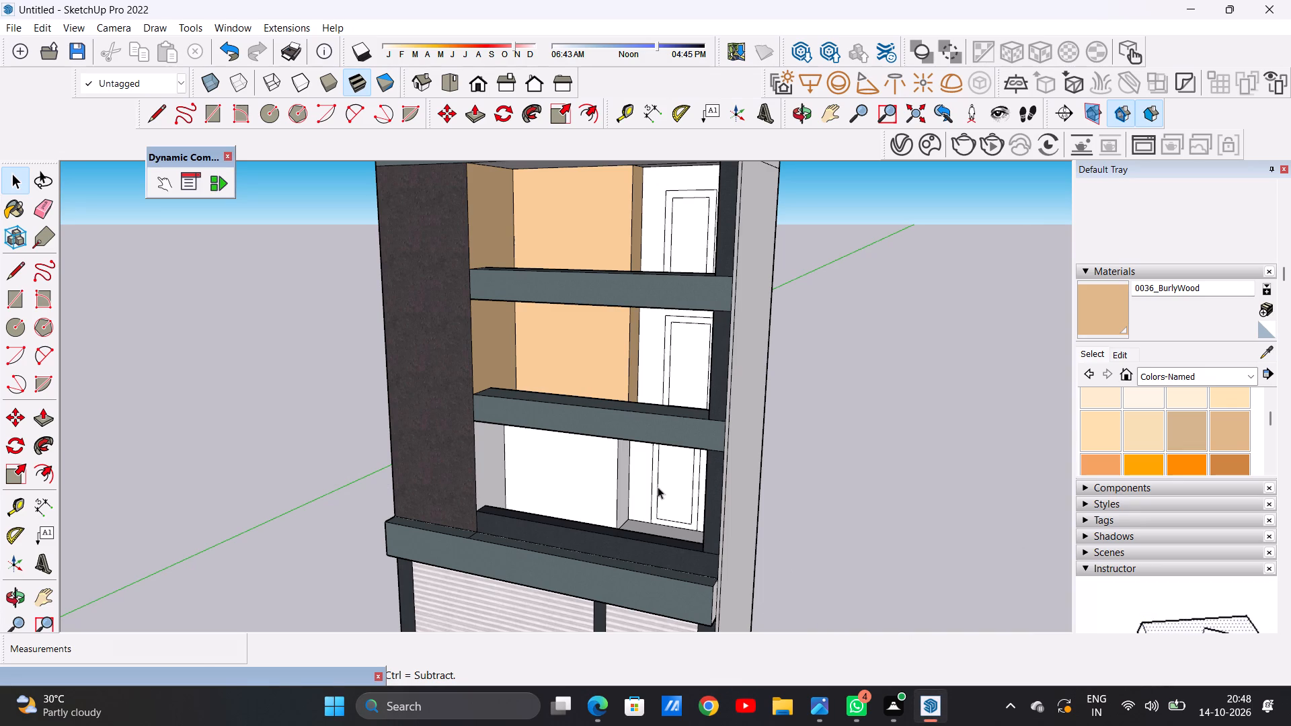
pyautogui.scroll(-12, 496, 317)
pyautogui.scroll(4, 505, 348)
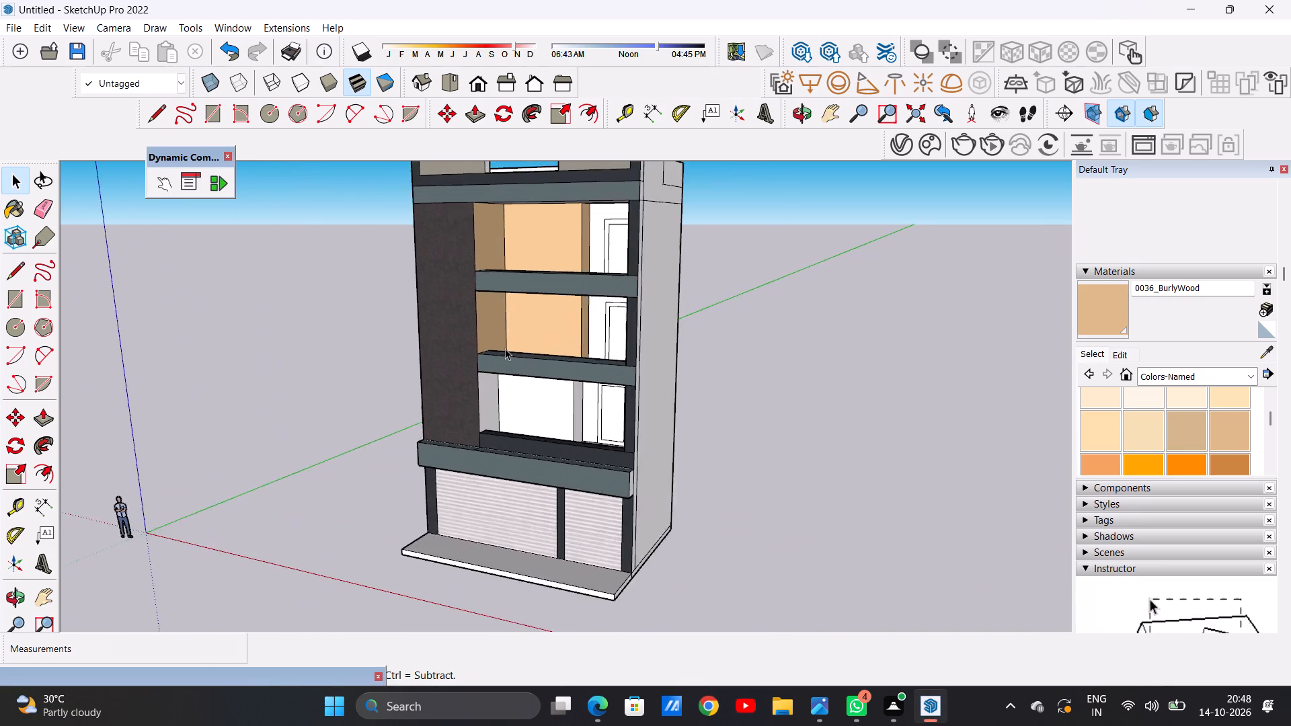
pyautogui.scroll(9, 505, 348)
pyautogui.moveTo(506, 393); pyautogui.dragTo(498, 426, button='middle')
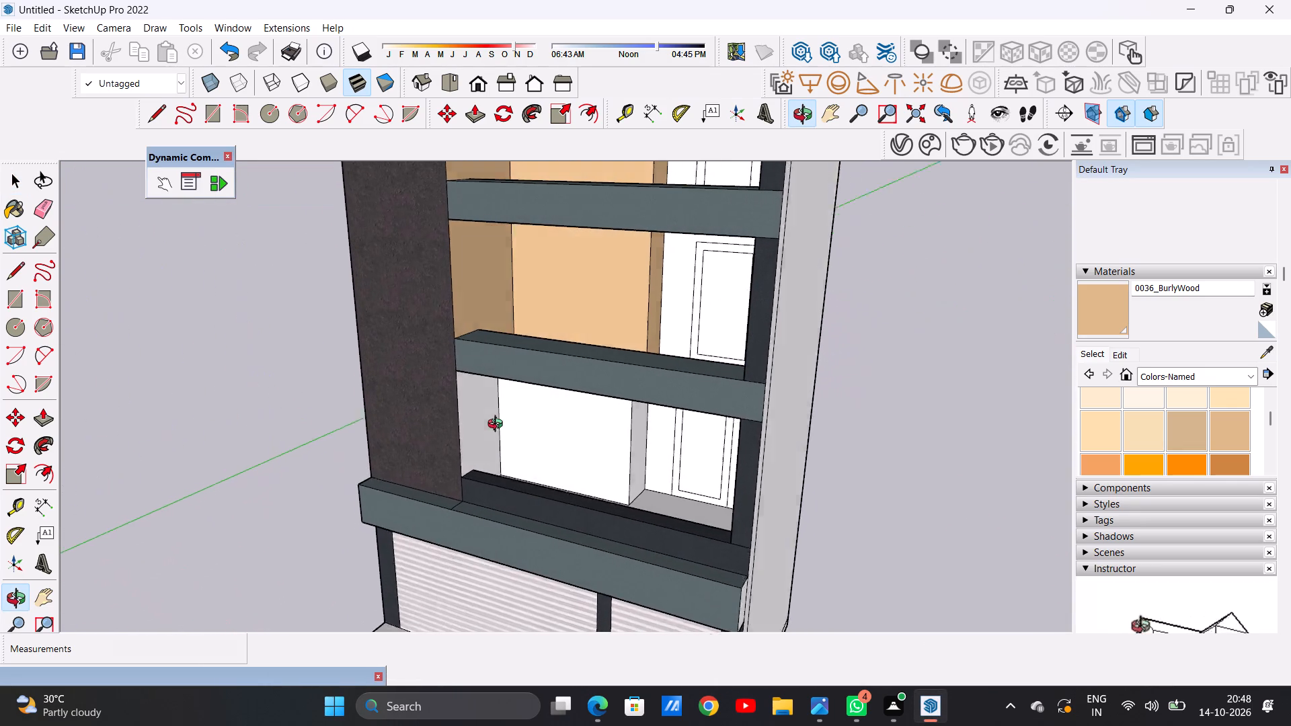
pyautogui.moveTo(498, 426); pyautogui.dragTo(500, 426, button='middle')
pyautogui.scroll(-12, 504, 425)
pyautogui.scroll(9, 494, 426)
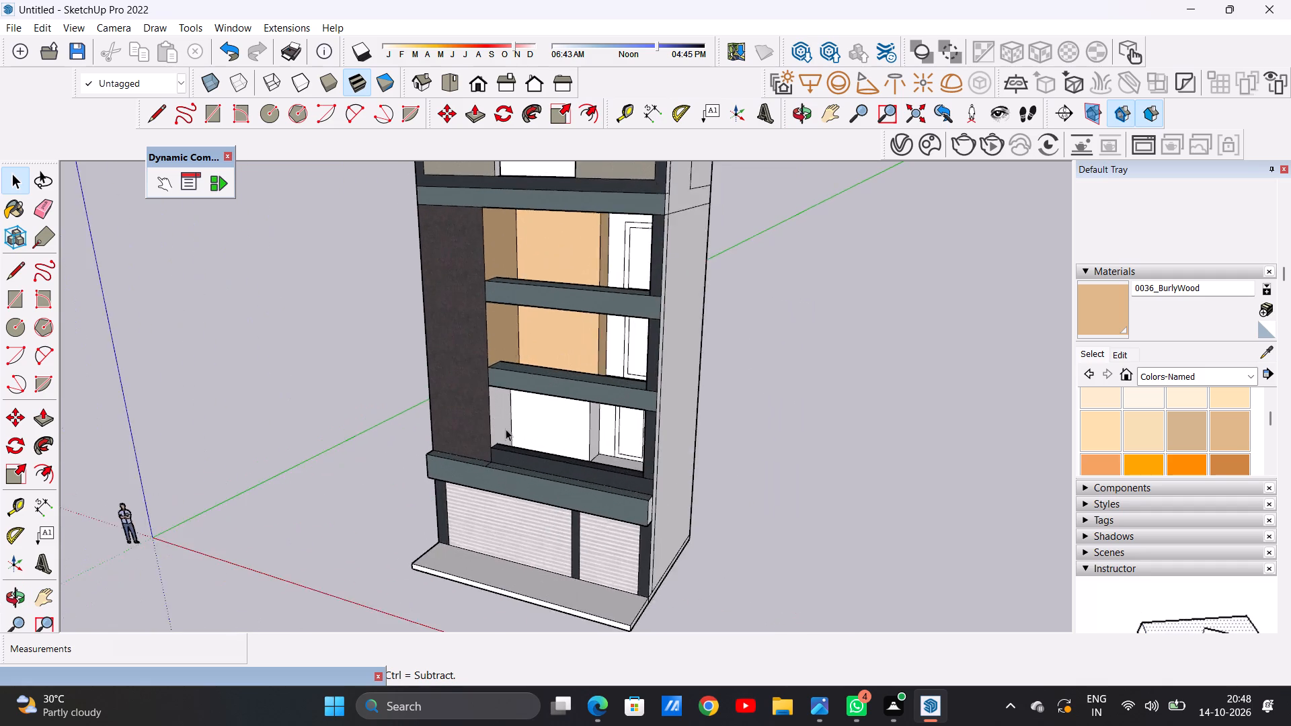
pyautogui.scroll(11, 506, 429)
pyautogui.moveTo(510, 414); pyautogui.dragTo(469, 399, button='middle')
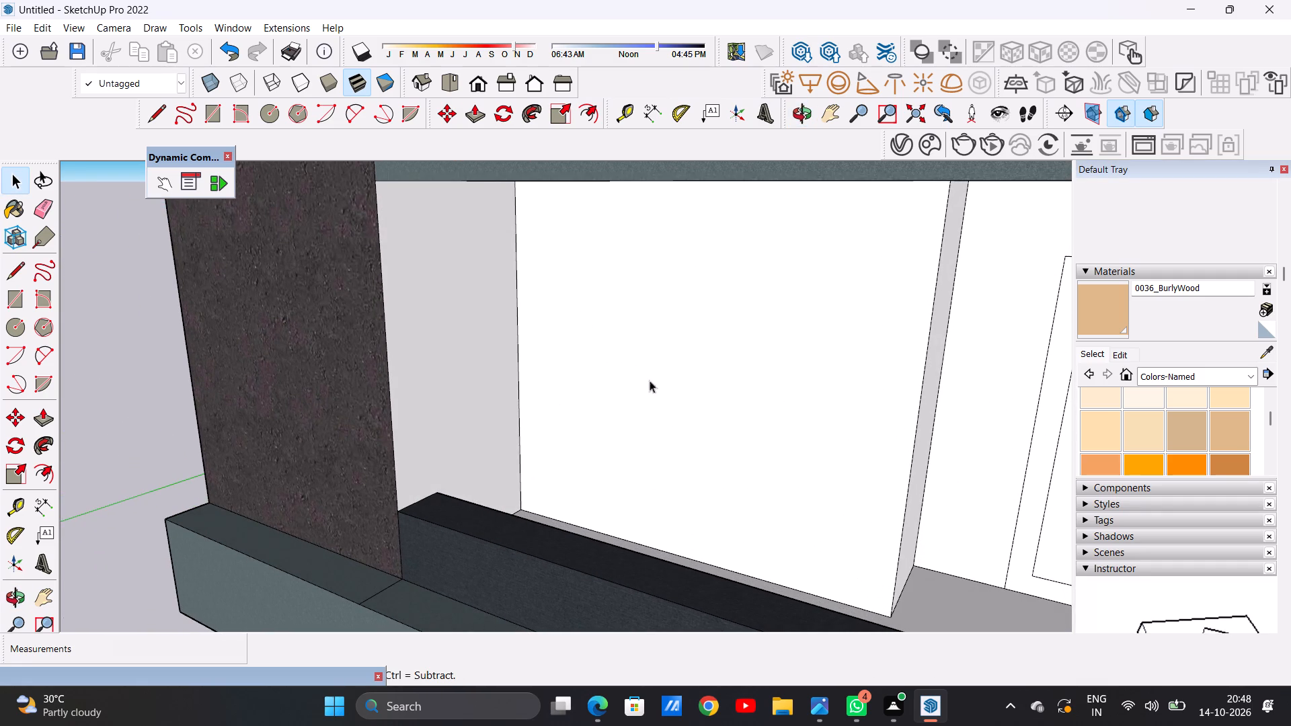
pyautogui.click(1096, 303)
pyautogui.click(428, 362)
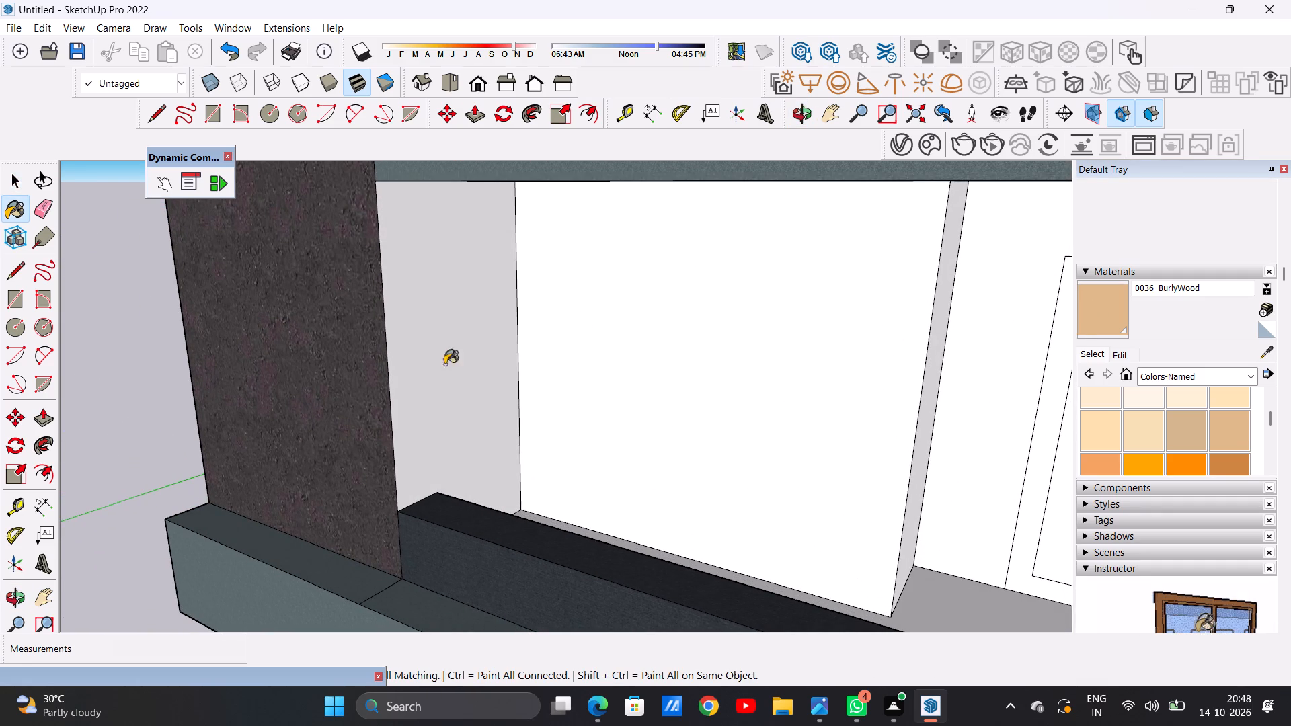
pyautogui.click(654, 364)
pyautogui.scroll(-16, 618, 402)
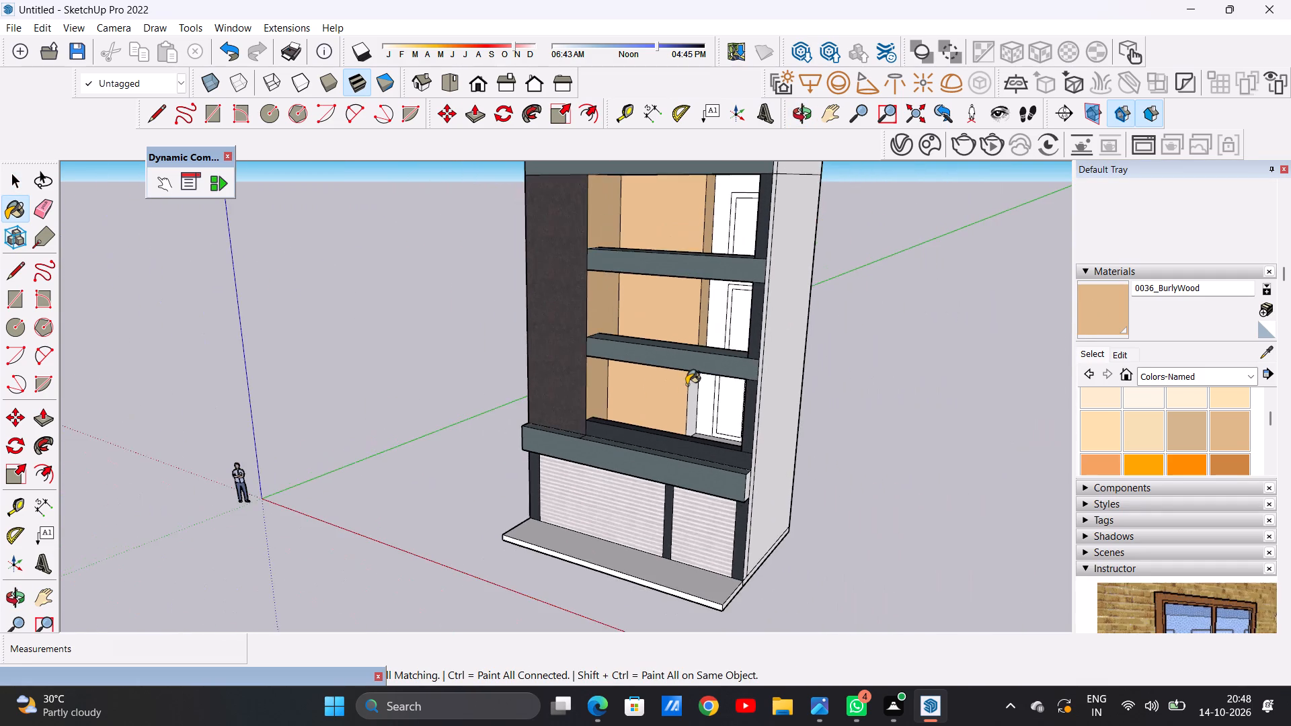
pyautogui.scroll(20, 689, 407)
pyautogui.scroll(1, 689, 407)
pyautogui.click(653, 385)
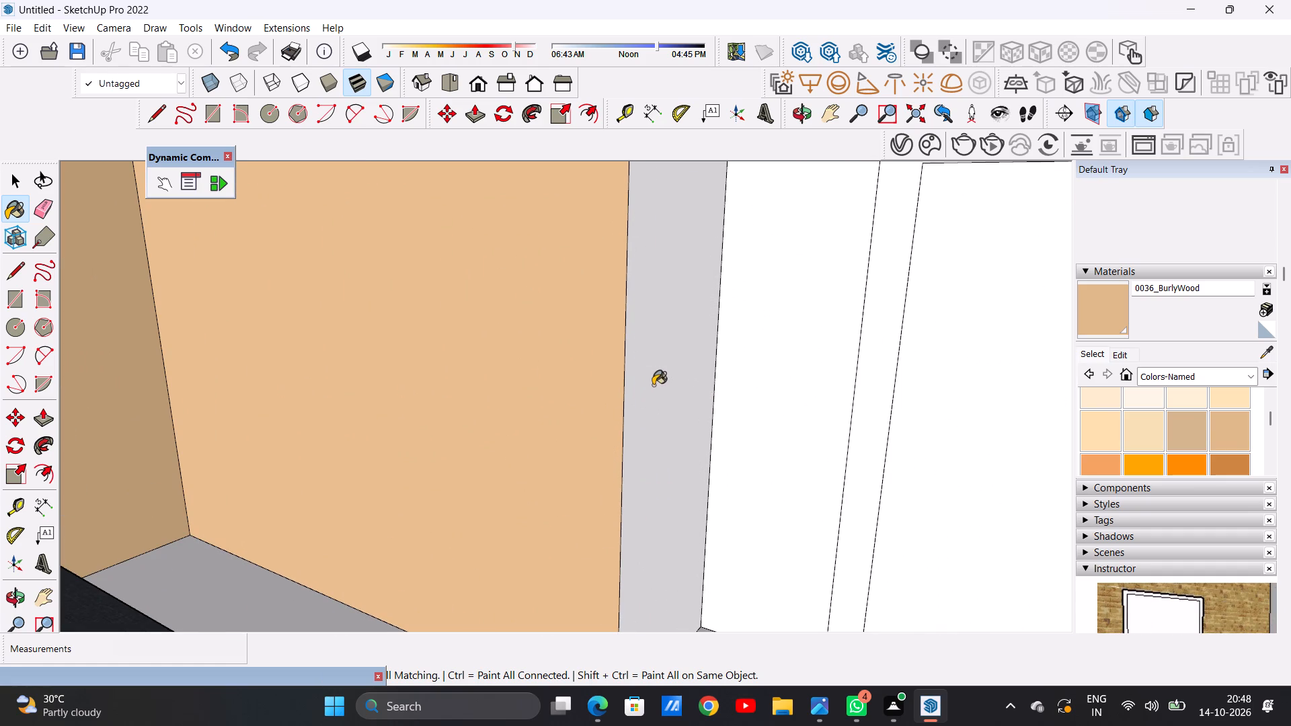
# Examine the painted balcony recesses and facade from the front and the side, as a whole and close up.
pyautogui.scroll(-20, 591, 376)
pyautogui.scroll(-1, 591, 376)
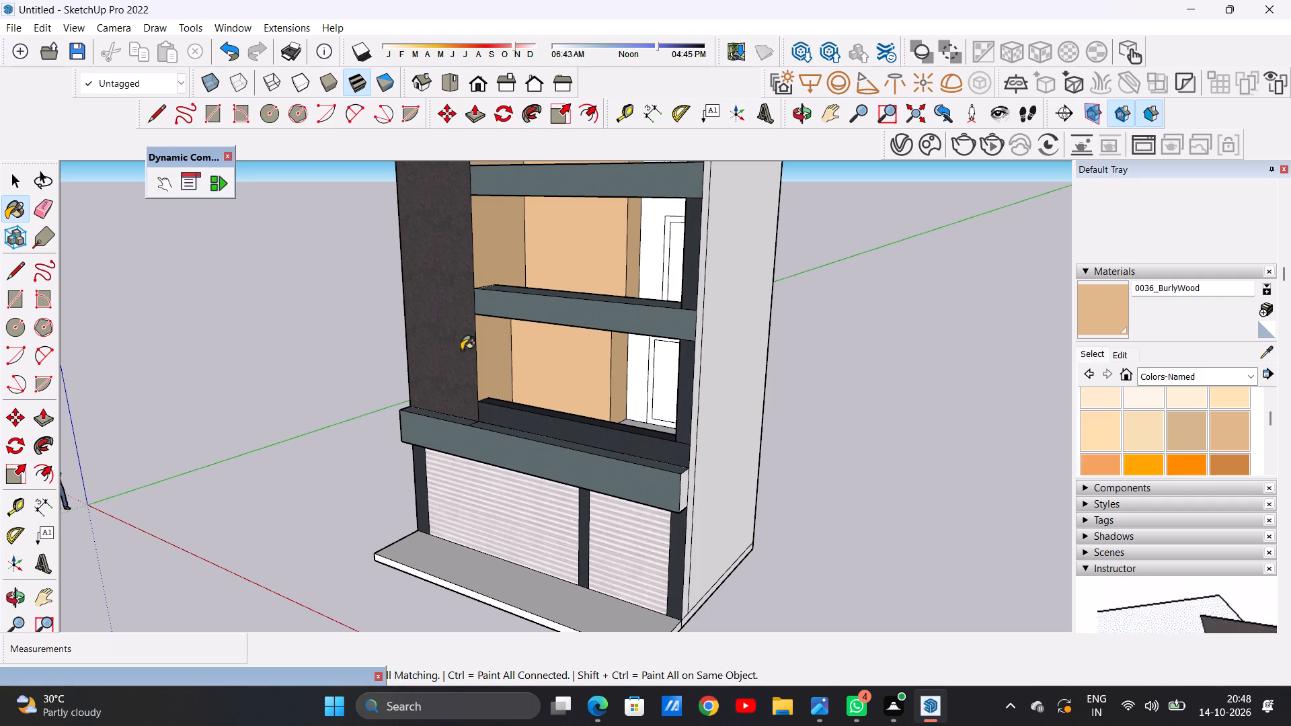
pyautogui.scroll(-13, 464, 350)
pyautogui.scroll(8, 502, 294)
pyautogui.moveTo(469, 300); pyautogui.dragTo(516, 289, button='middle')
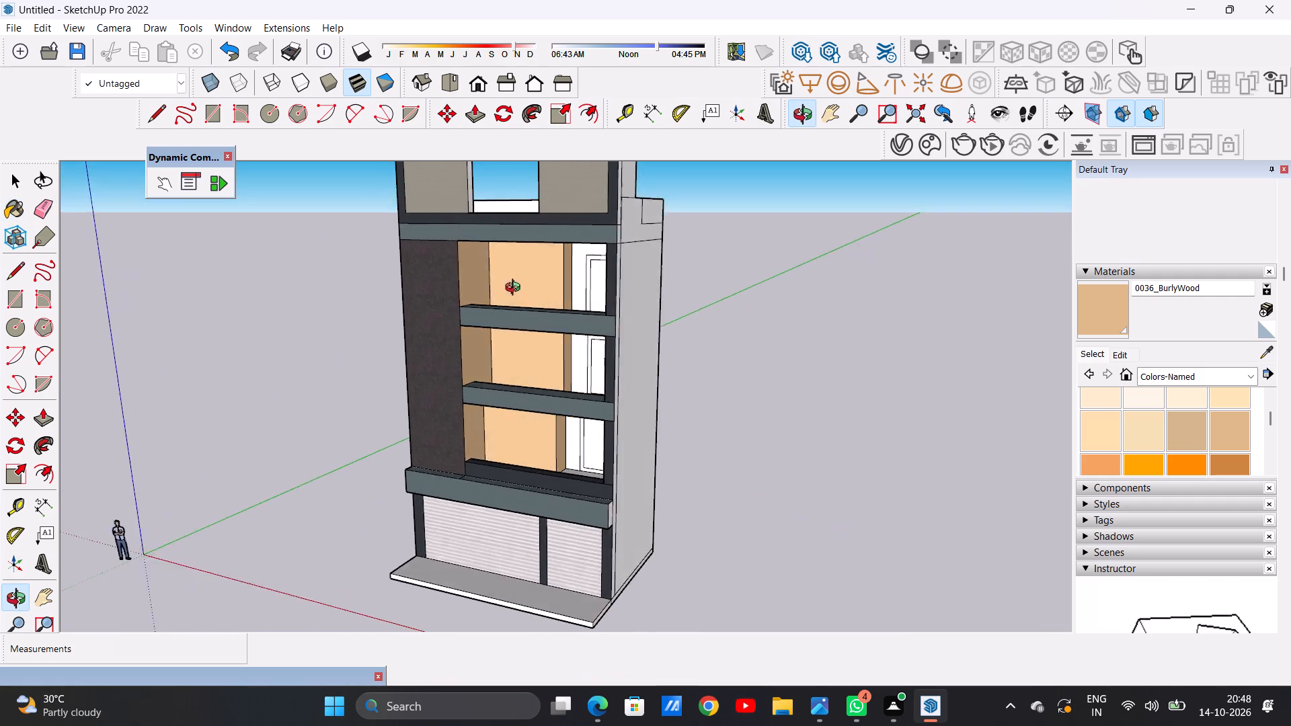
pyautogui.moveTo(516, 289); pyautogui.dragTo(553, 300, button='middle')
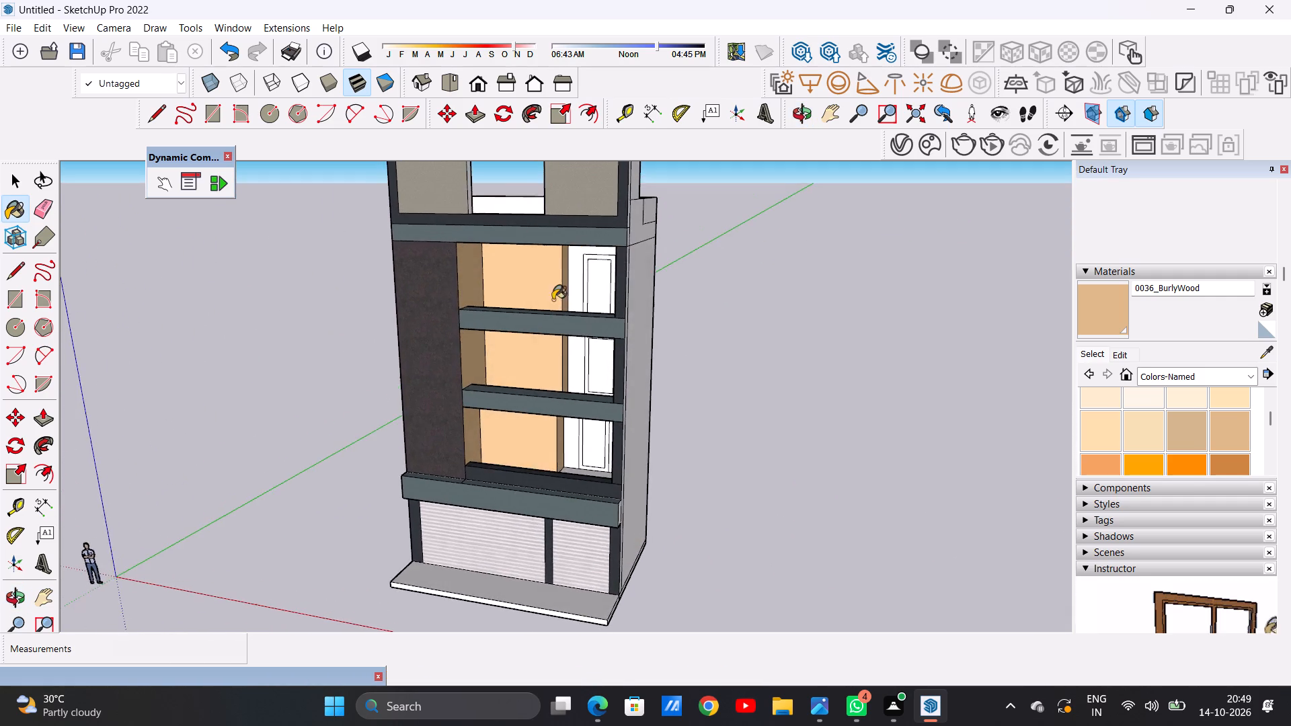
pyautogui.scroll(12, 557, 286)
pyautogui.scroll(-17, 568, 277)
pyautogui.scroll(9, 533, 385)
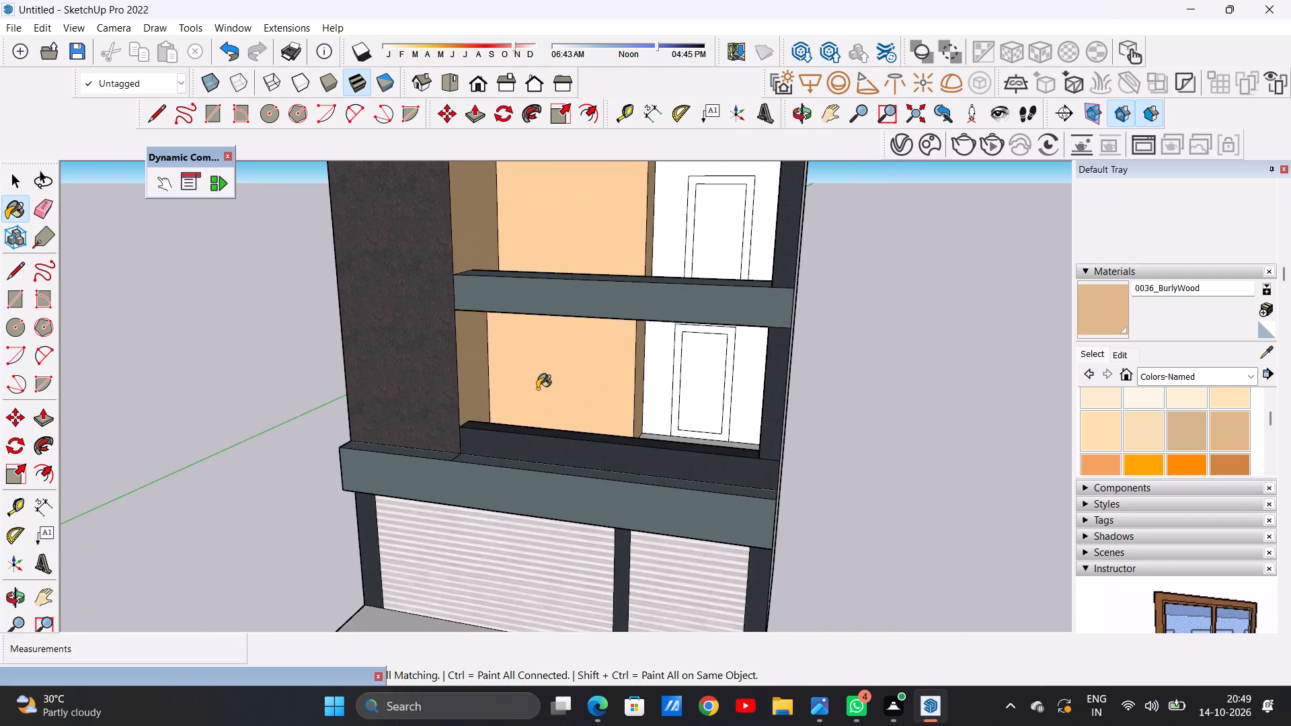
pyautogui.moveTo(476, 391); pyautogui.dragTo(378, 421, button='middle')
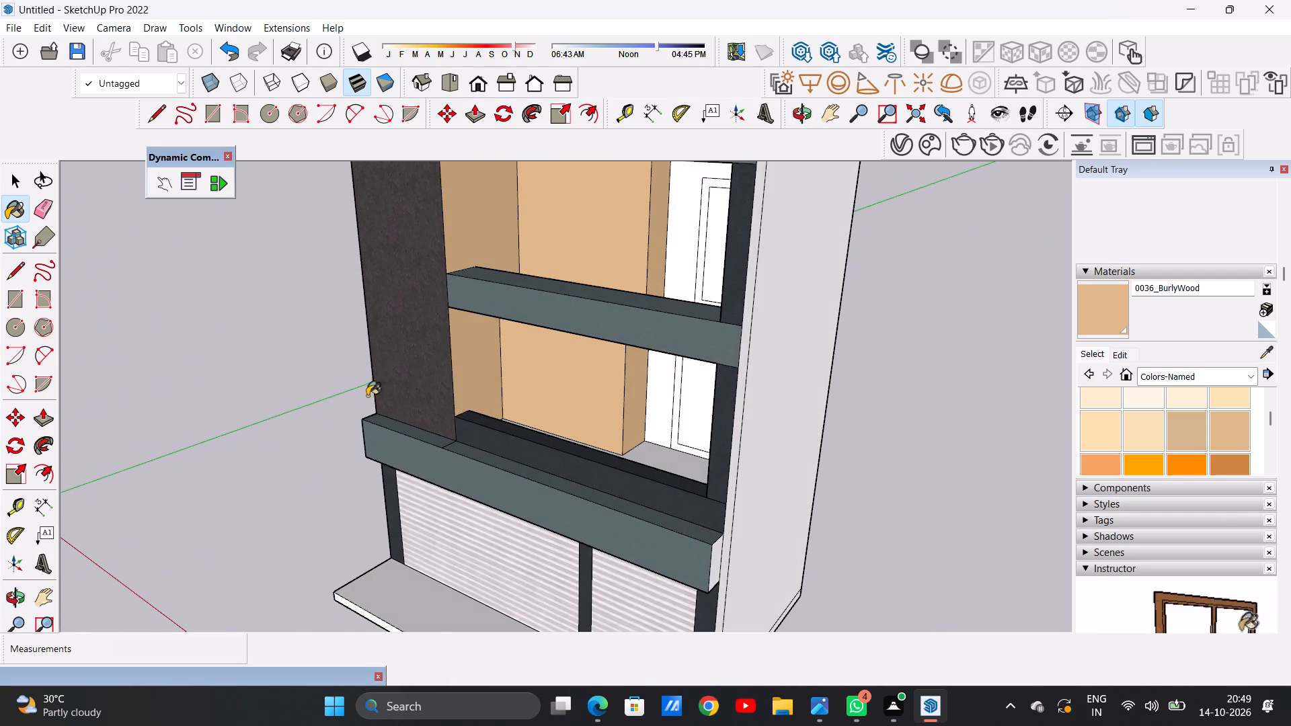
pyautogui.scroll(-5, 432, 394)
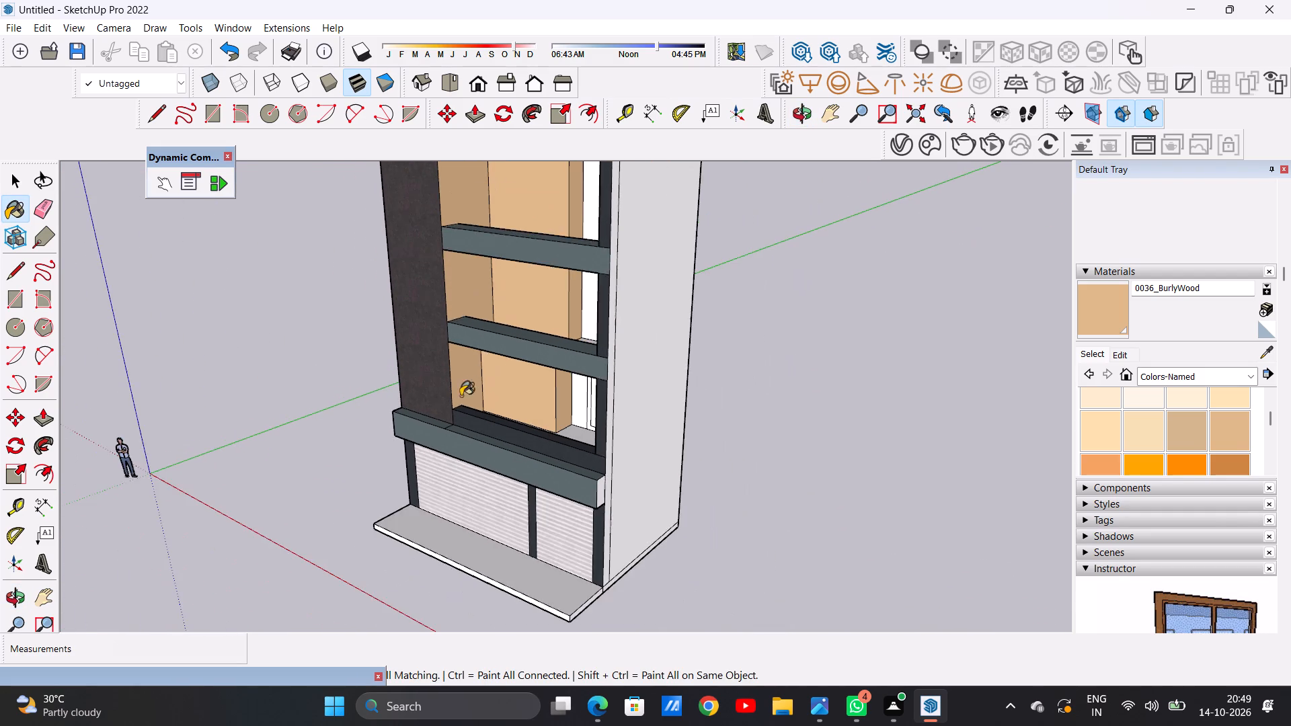
pyautogui.scroll(-6, 475, 378)
pyautogui.scroll(7, 495, 312)
pyautogui.moveTo(496, 301); pyautogui.dragTo(504, 301, button='middle')
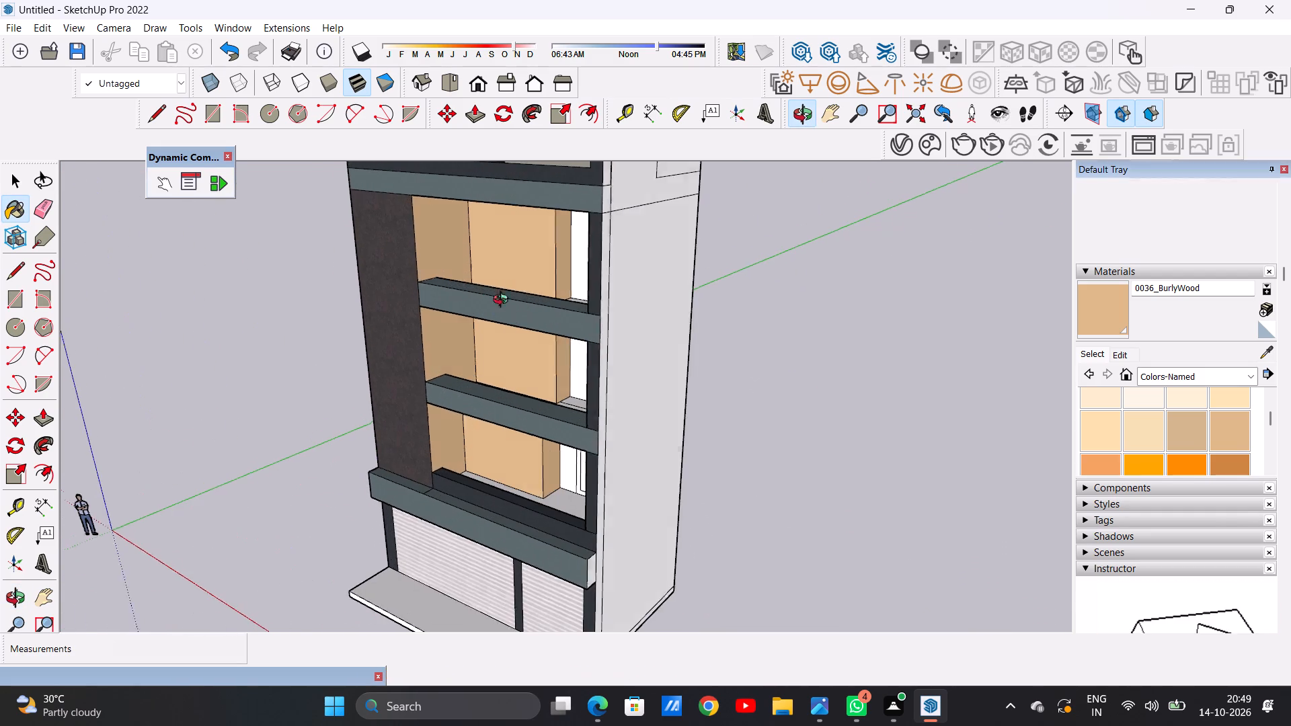
# Examine the balcony recesses, the unpainted door walls and the overall facade from several angles, close up and as a whole.
pyautogui.moveTo(504, 301); pyautogui.dragTo(639, 272, button='middle')
pyautogui.scroll(8, 579, 267)
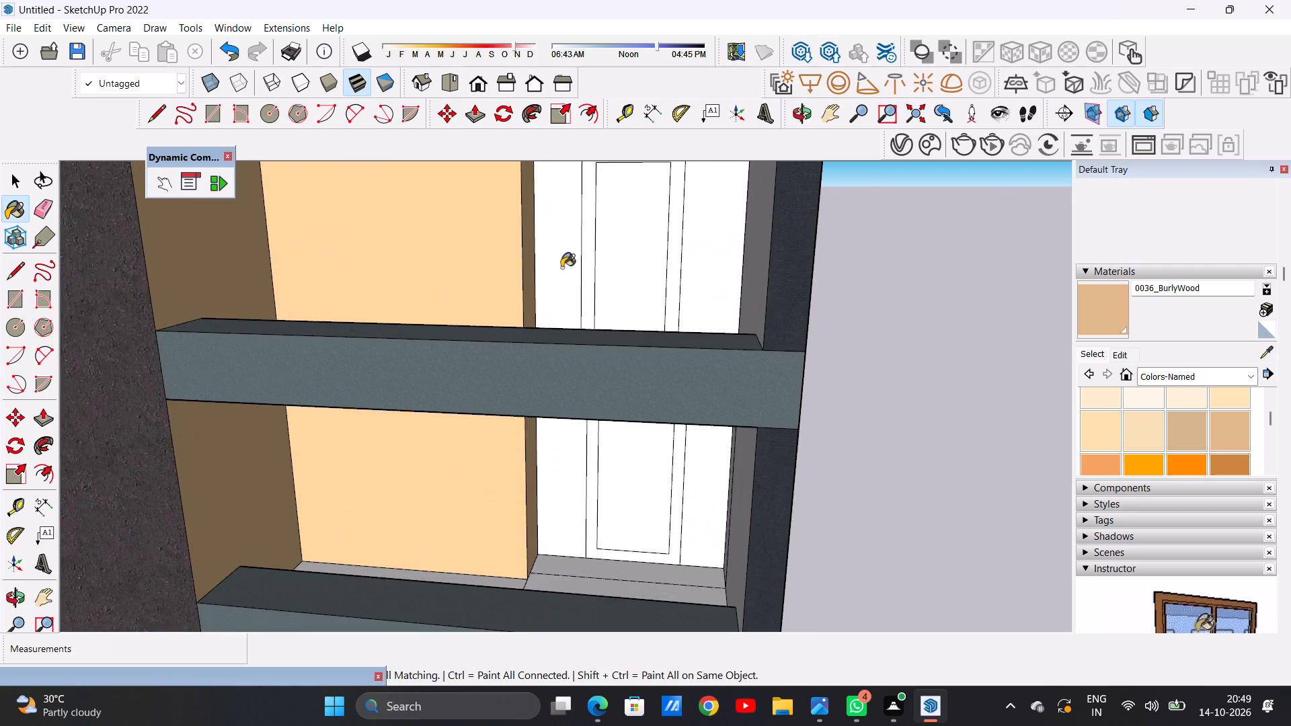
pyautogui.scroll(6, 561, 268)
pyautogui.scroll(-15, 506, 318)
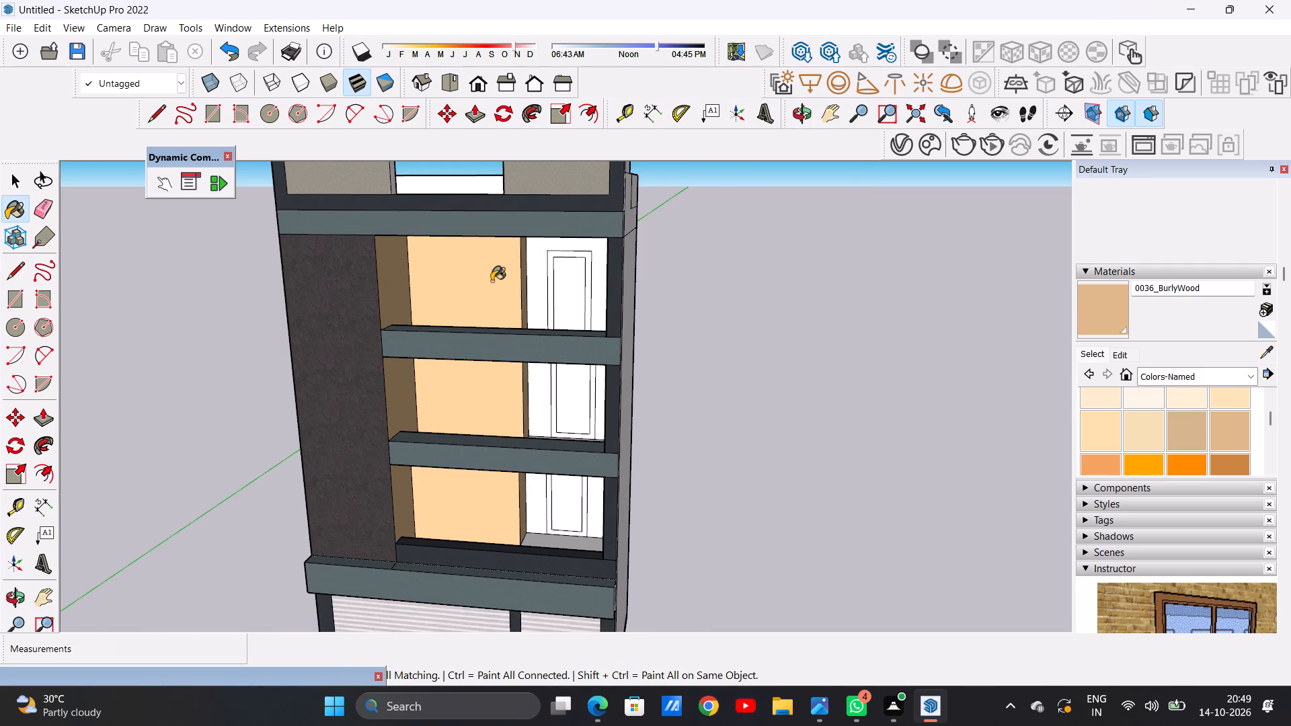
pyautogui.scroll(-6, 545, 305)
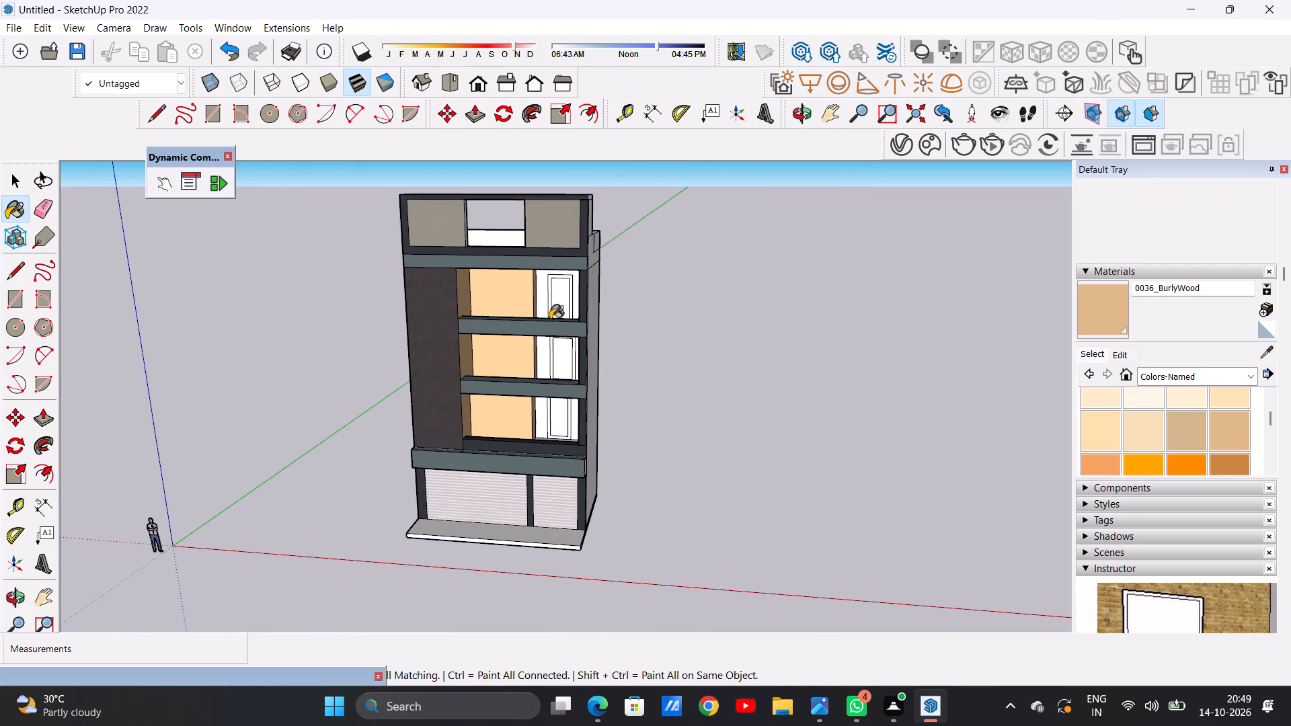
pyautogui.scroll(13, 535, 456)
pyautogui.moveTo(537, 409); pyautogui.dragTo(541, 411, button='middle')
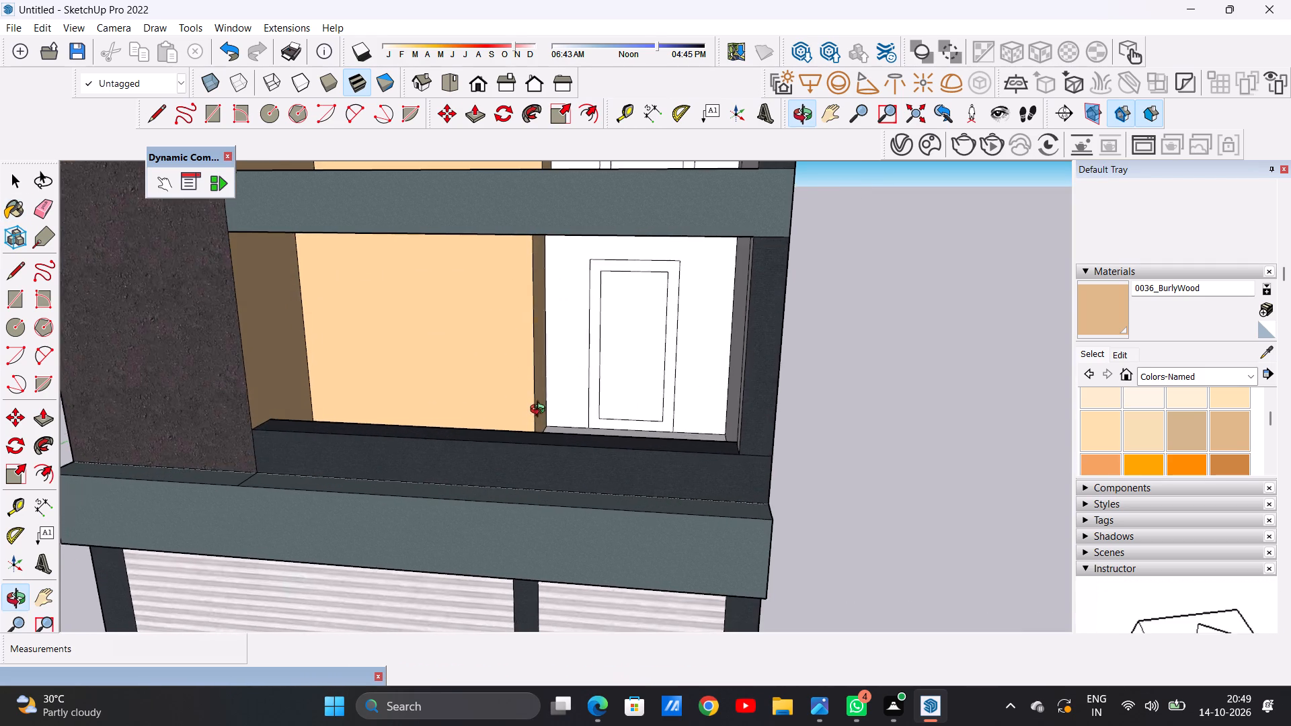
pyautogui.moveTo(541, 411); pyautogui.dragTo(556, 491, button='middle')
pyautogui.press('space')
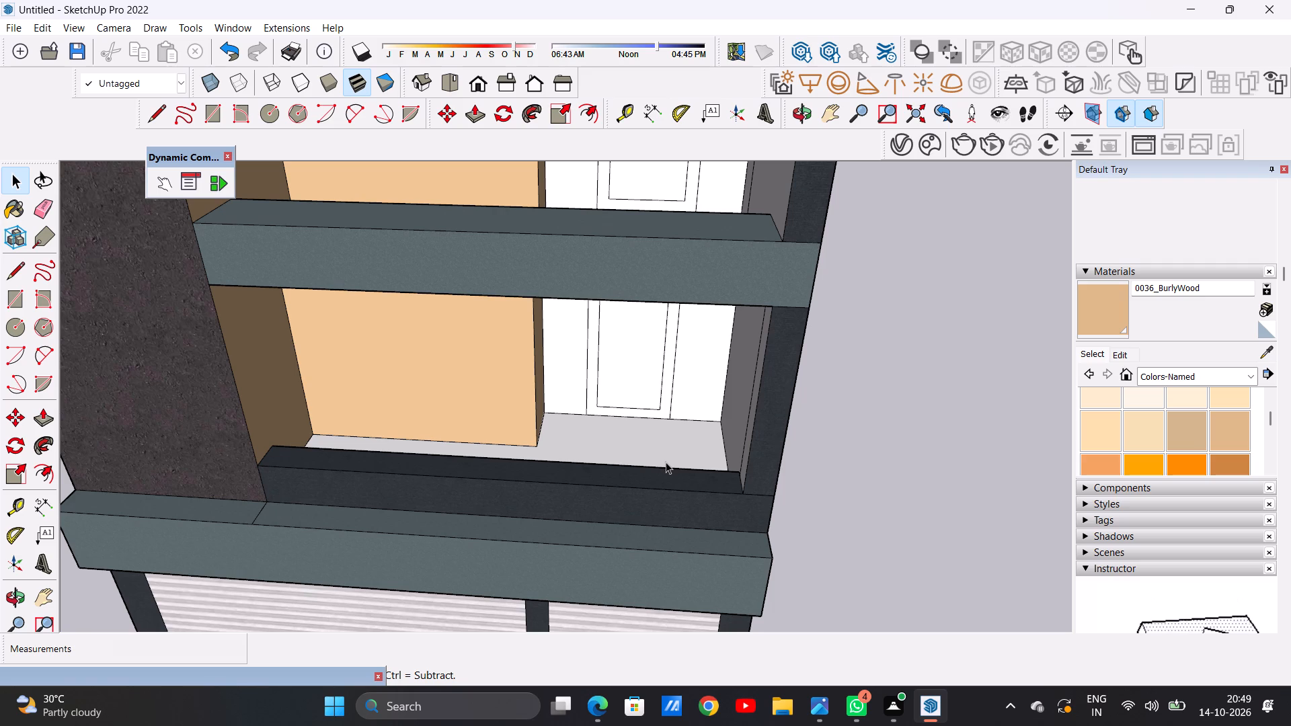
pyautogui.scroll(-7, 682, 450)
pyautogui.scroll(5, 688, 432)
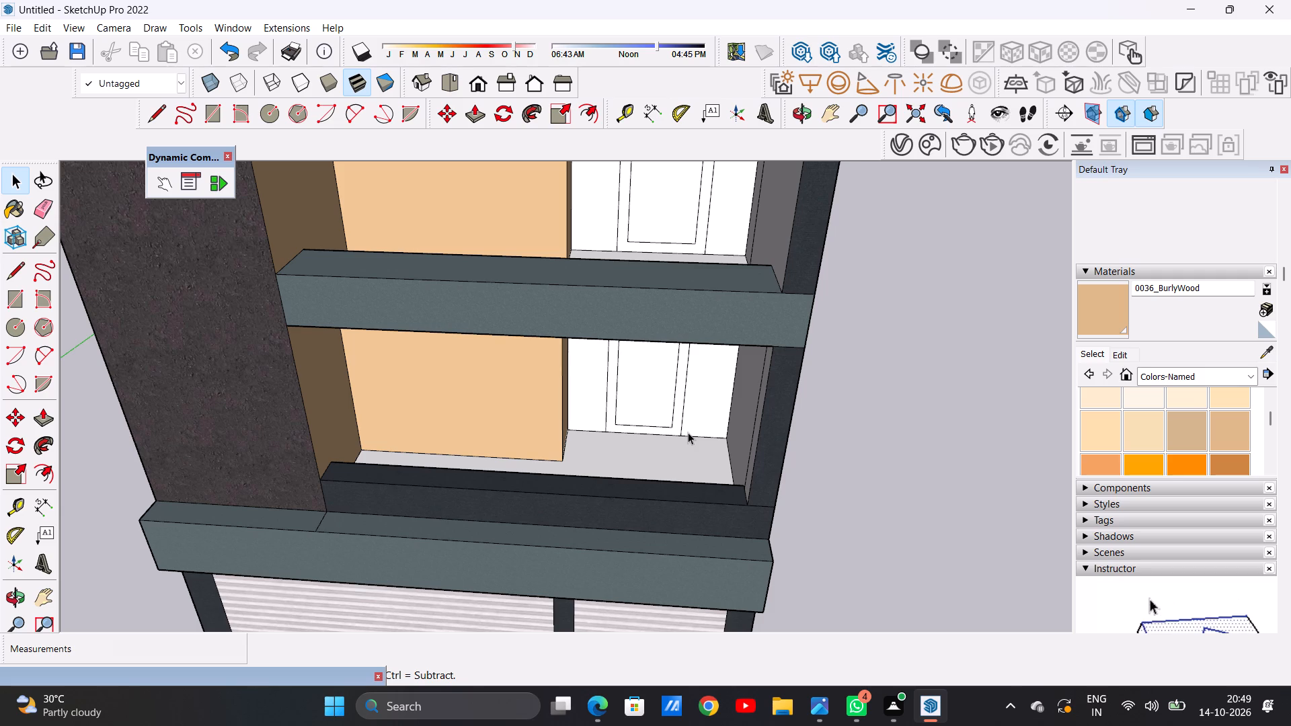
pyautogui.scroll(-6, 613, 439)
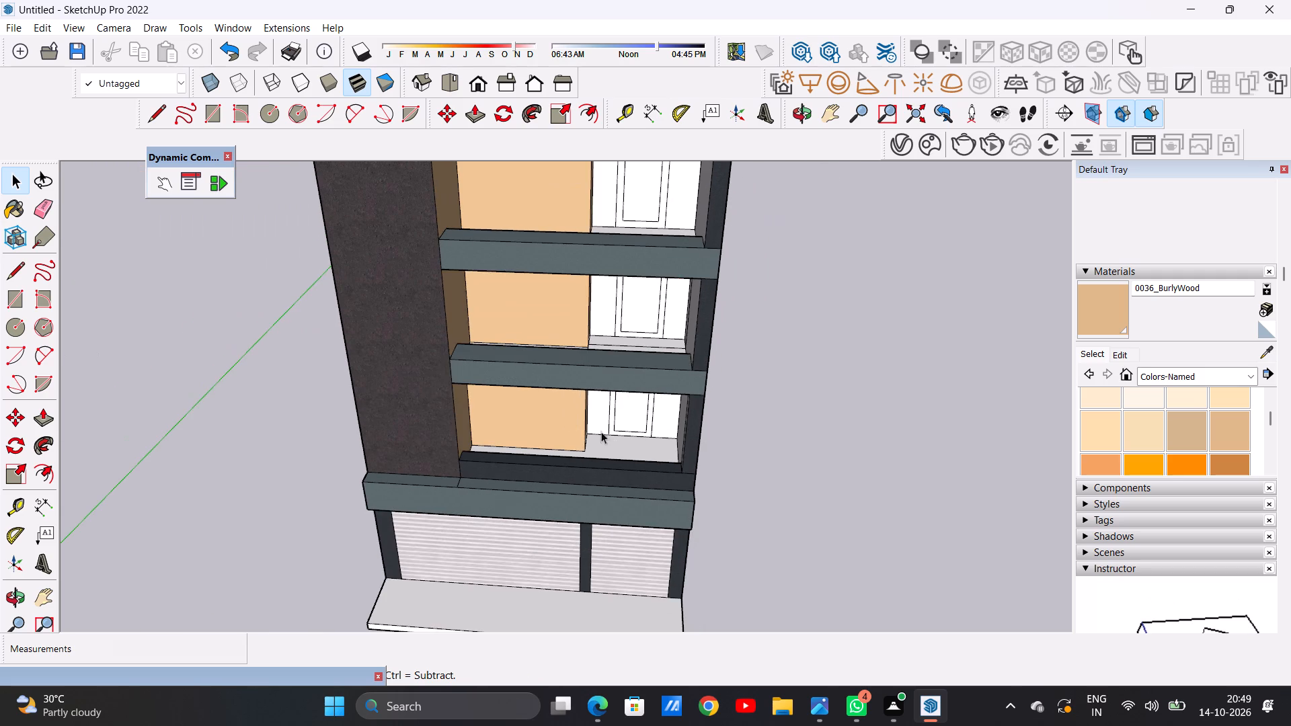
pyautogui.scroll(-5, 566, 431)
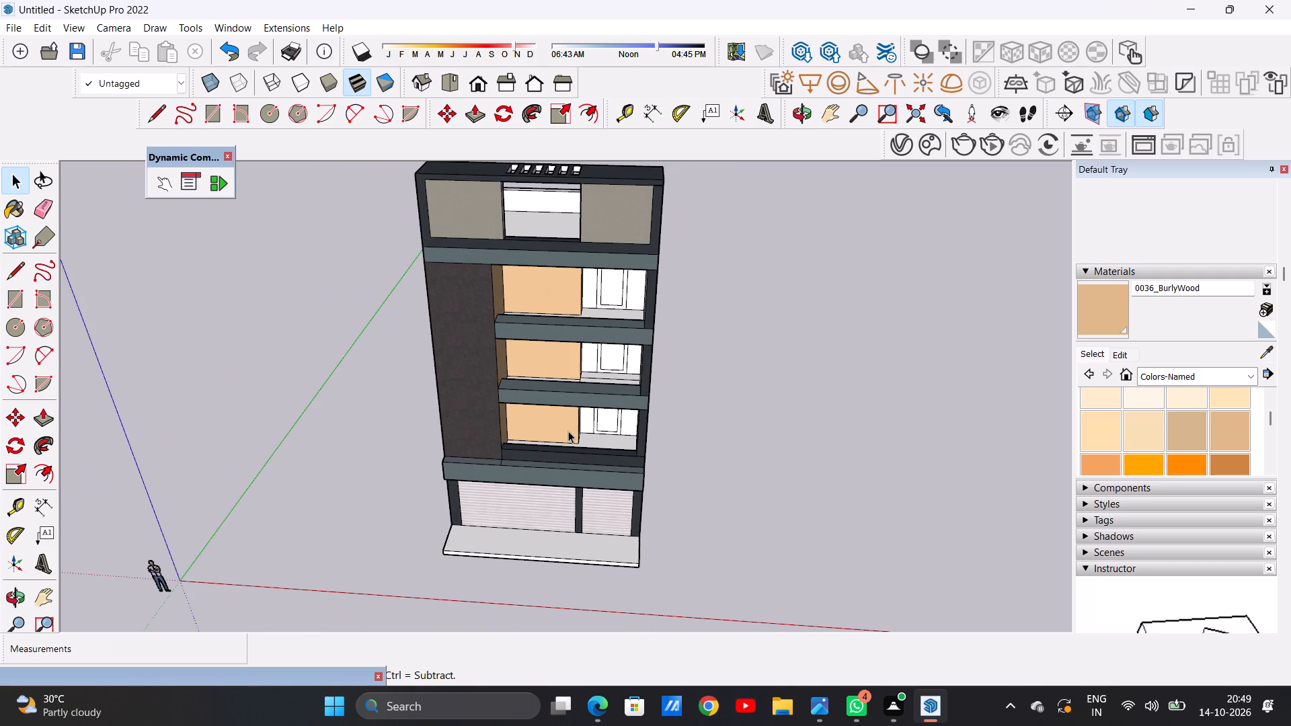
pyautogui.scroll(-4, 568, 431)
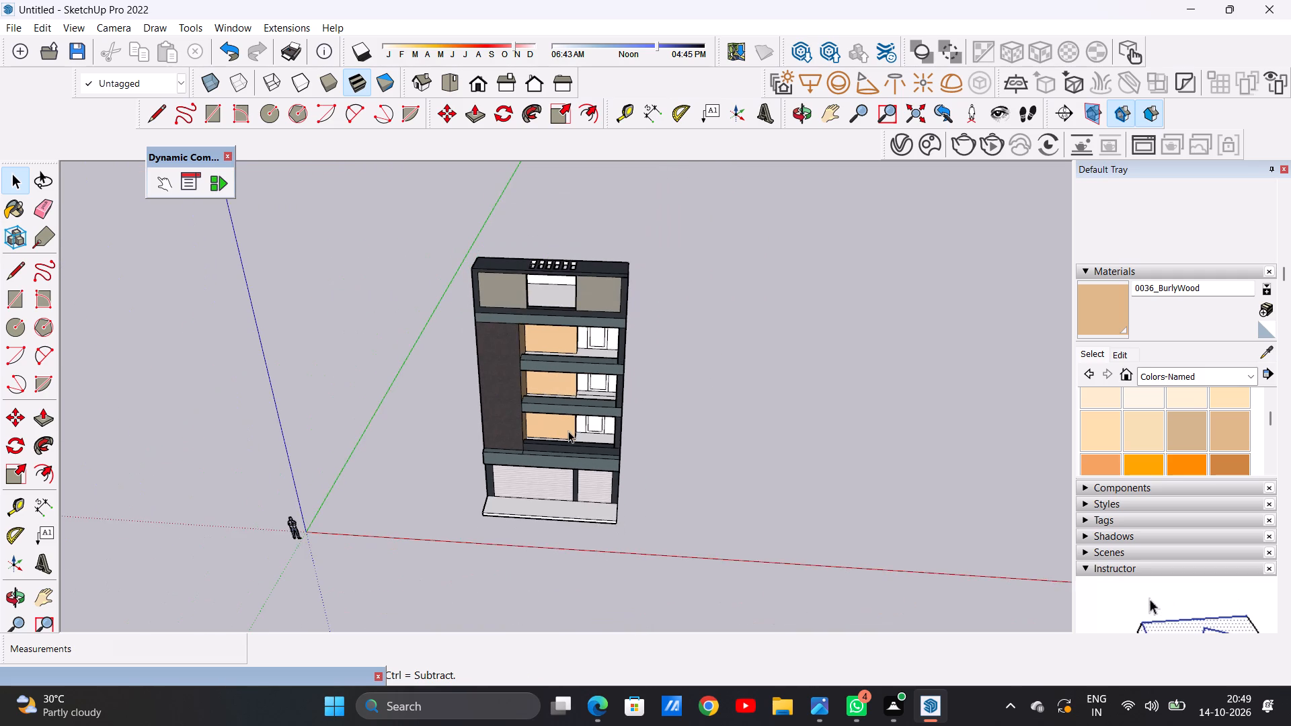
pyautogui.scroll(6, 576, 397)
pyautogui.moveTo(572, 399); pyautogui.dragTo(526, 333, button='middle')
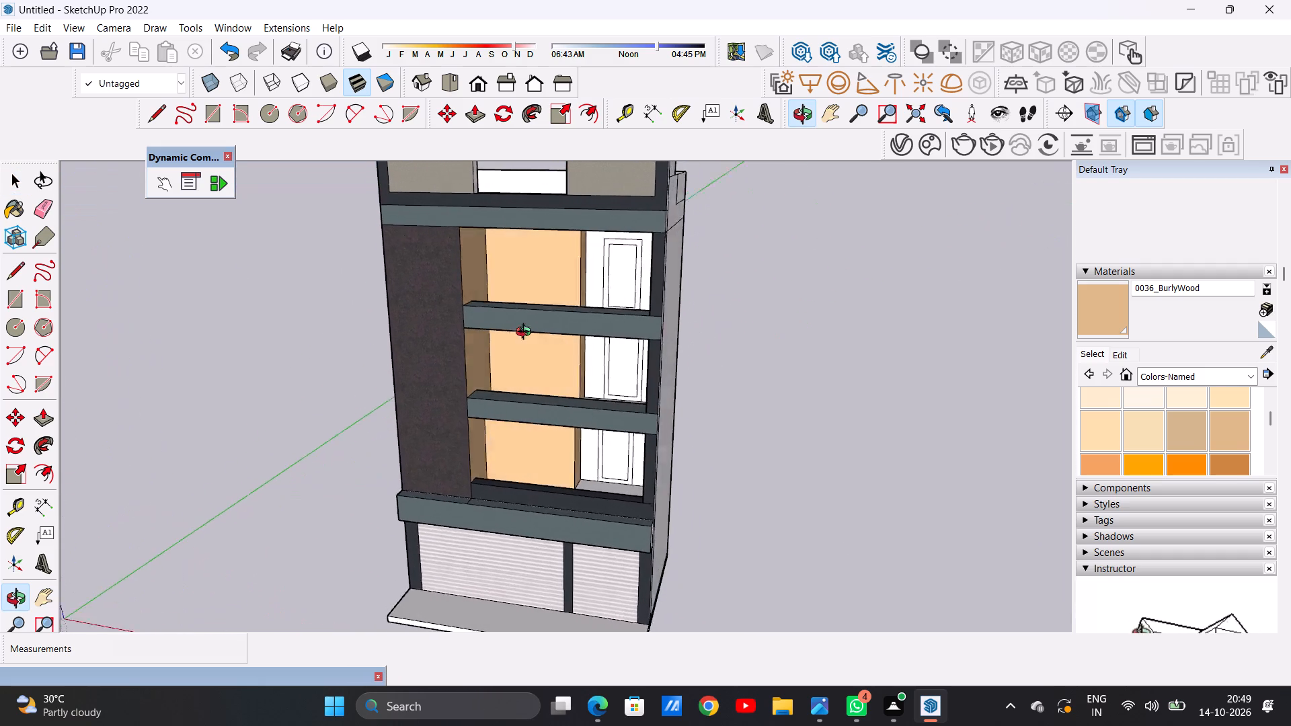
pyautogui.moveTo(526, 333); pyautogui.dragTo(553, 325, button='middle')
pyautogui.scroll(-2, 582, 397)
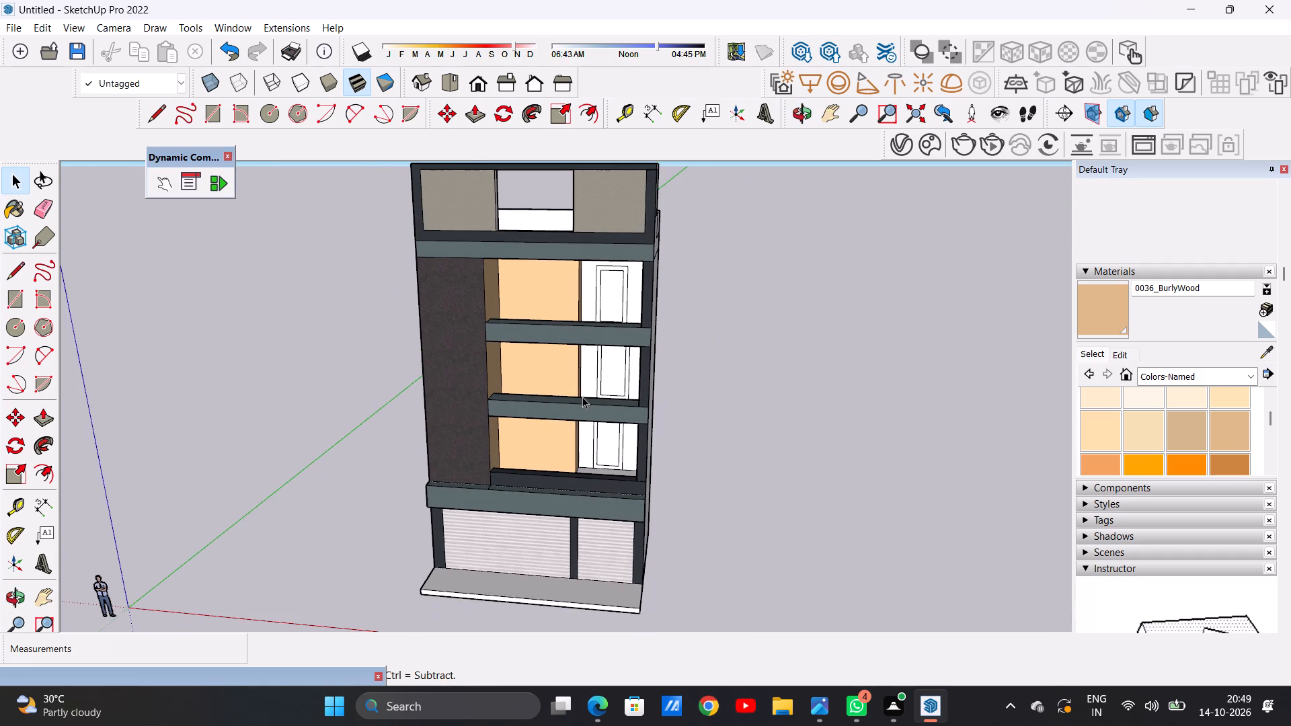
pyautogui.scroll(4, 582, 397)
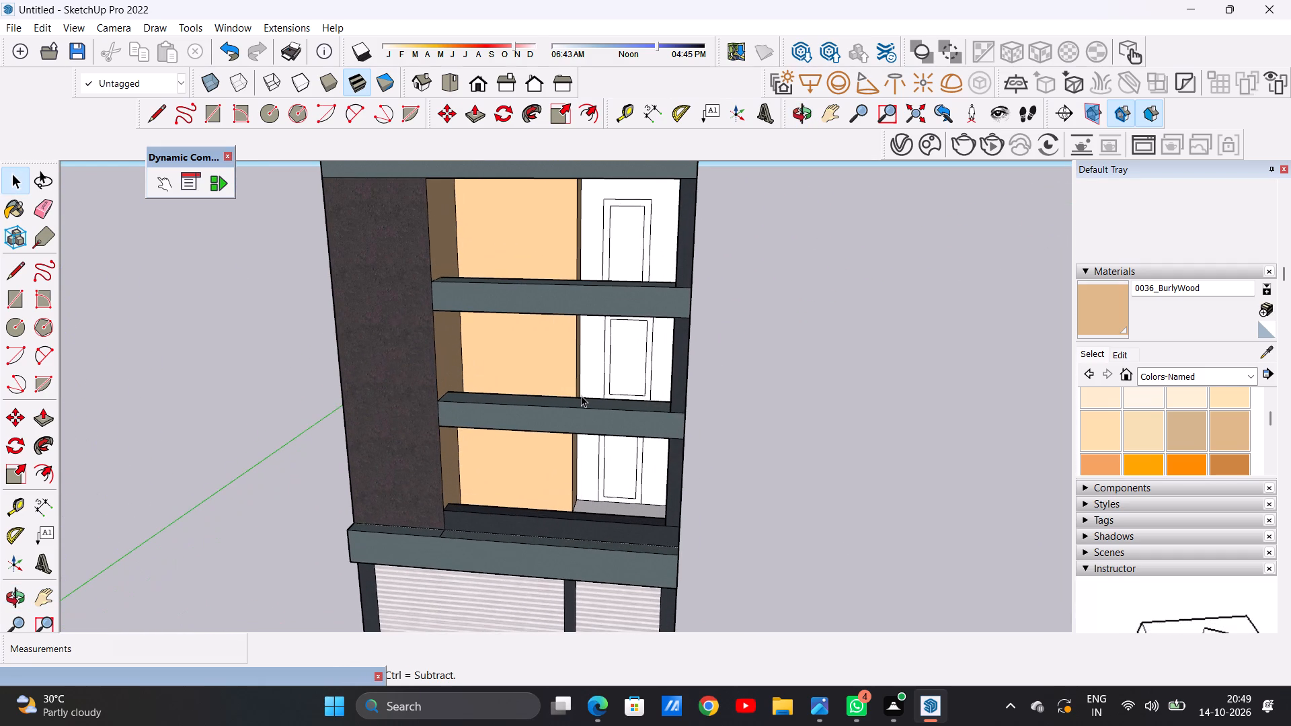
pyautogui.scroll(-5, 576, 392)
pyautogui.scroll(7, 596, 285)
pyautogui.moveTo(603, 285); pyautogui.dragTo(533, 286, button='middle')
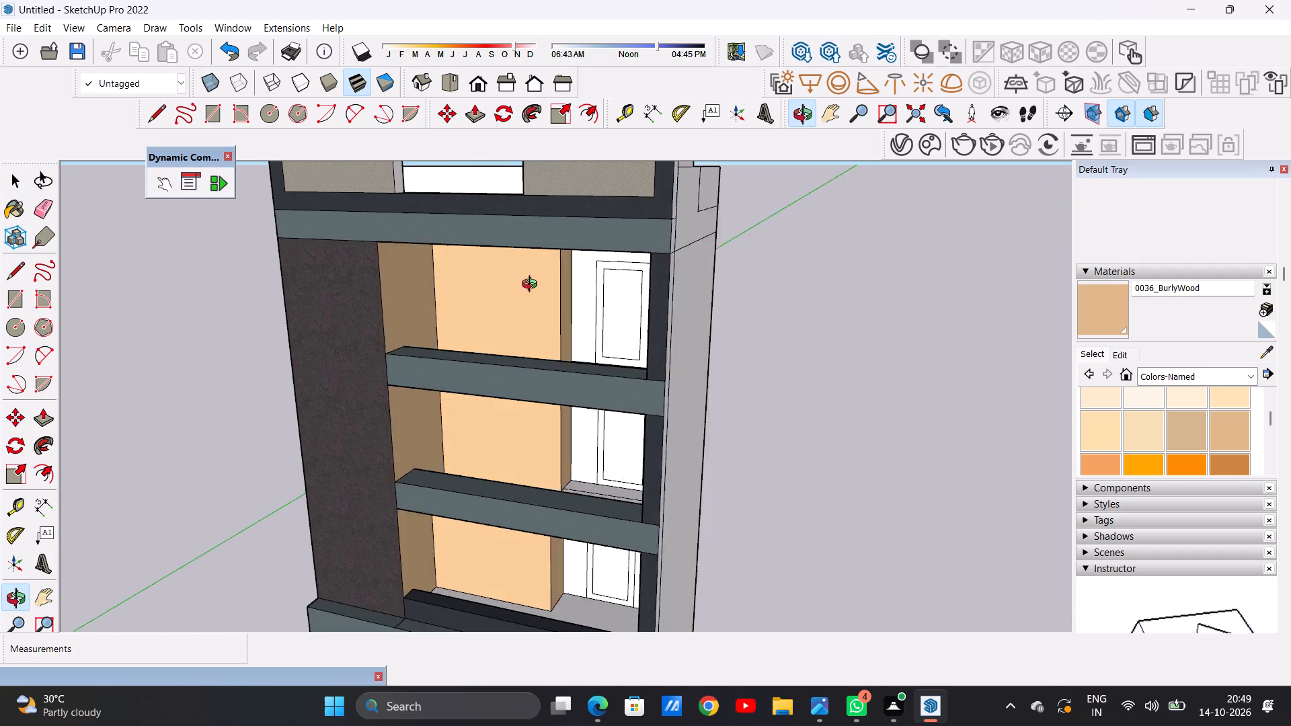
pyautogui.moveTo(533, 286); pyautogui.dragTo(568, 341, button='middle')
pyautogui.scroll(4, 585, 315)
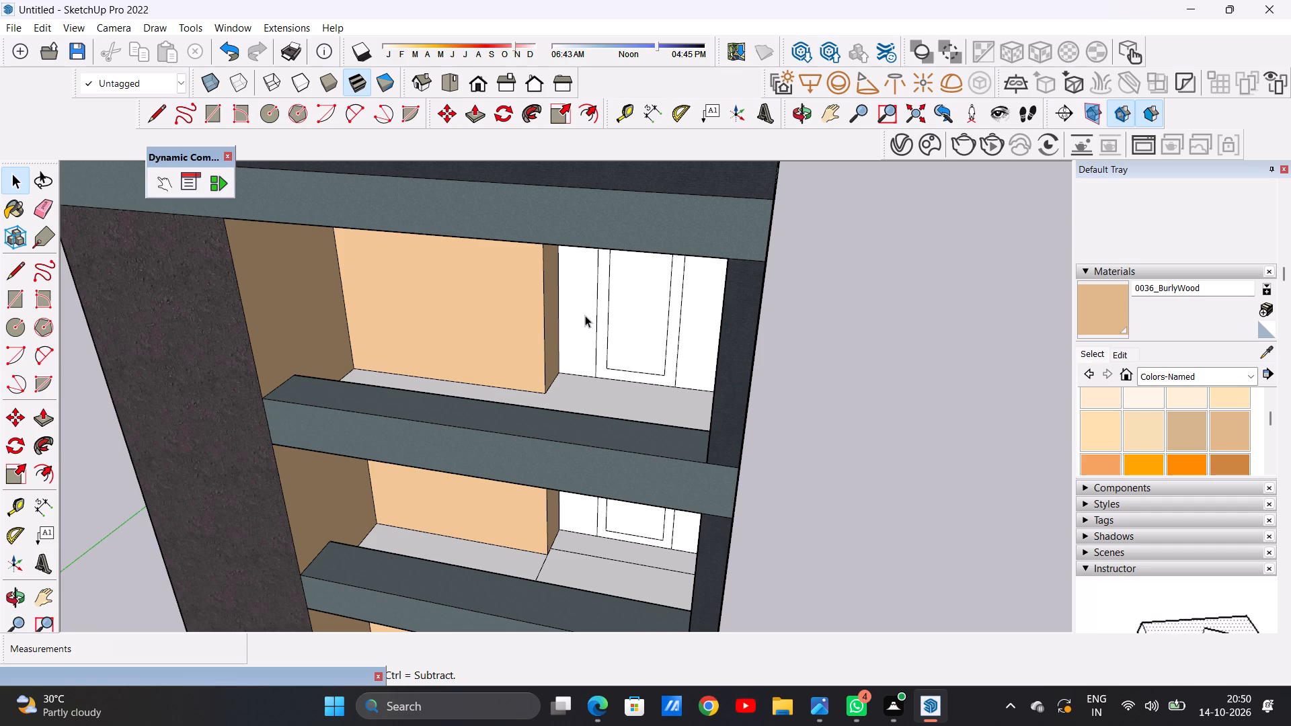
pyautogui.scroll(-9, 611, 409)
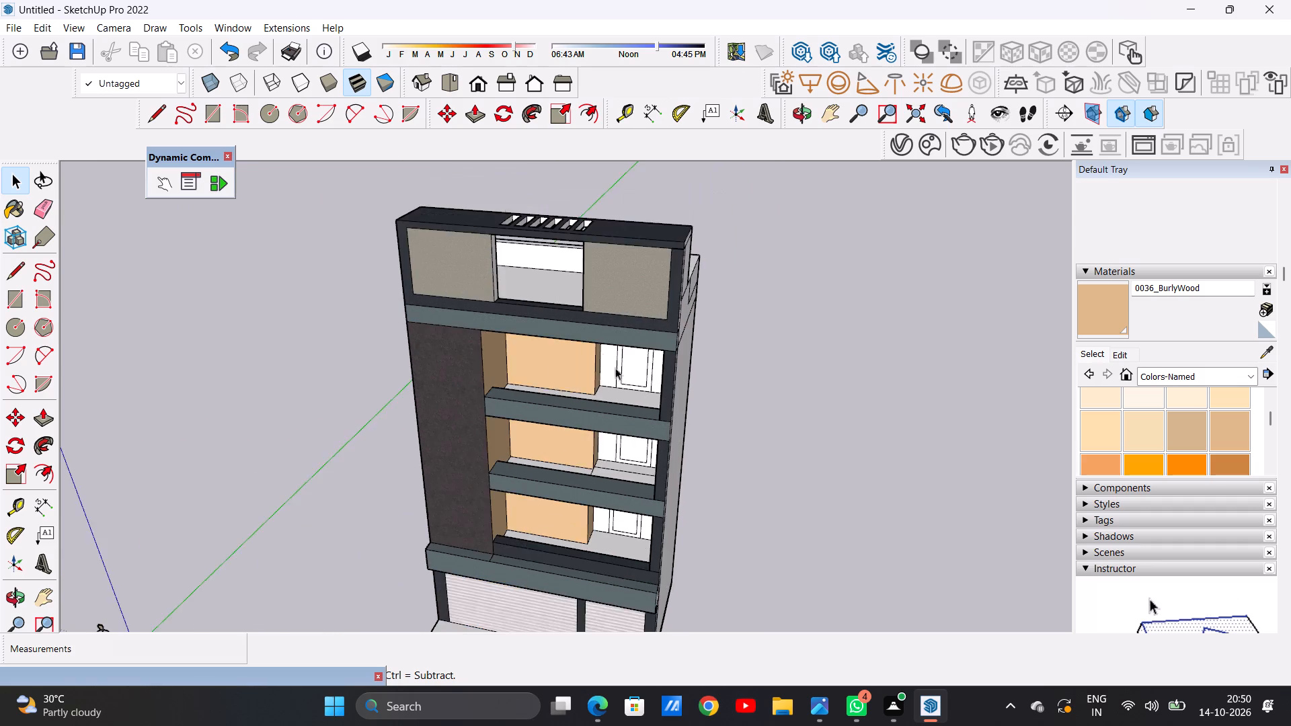
pyautogui.scroll(-5, 615, 368)
pyautogui.scroll(14, 583, 372)
pyautogui.moveTo(608, 383); pyautogui.dragTo(640, 266, button='middle')
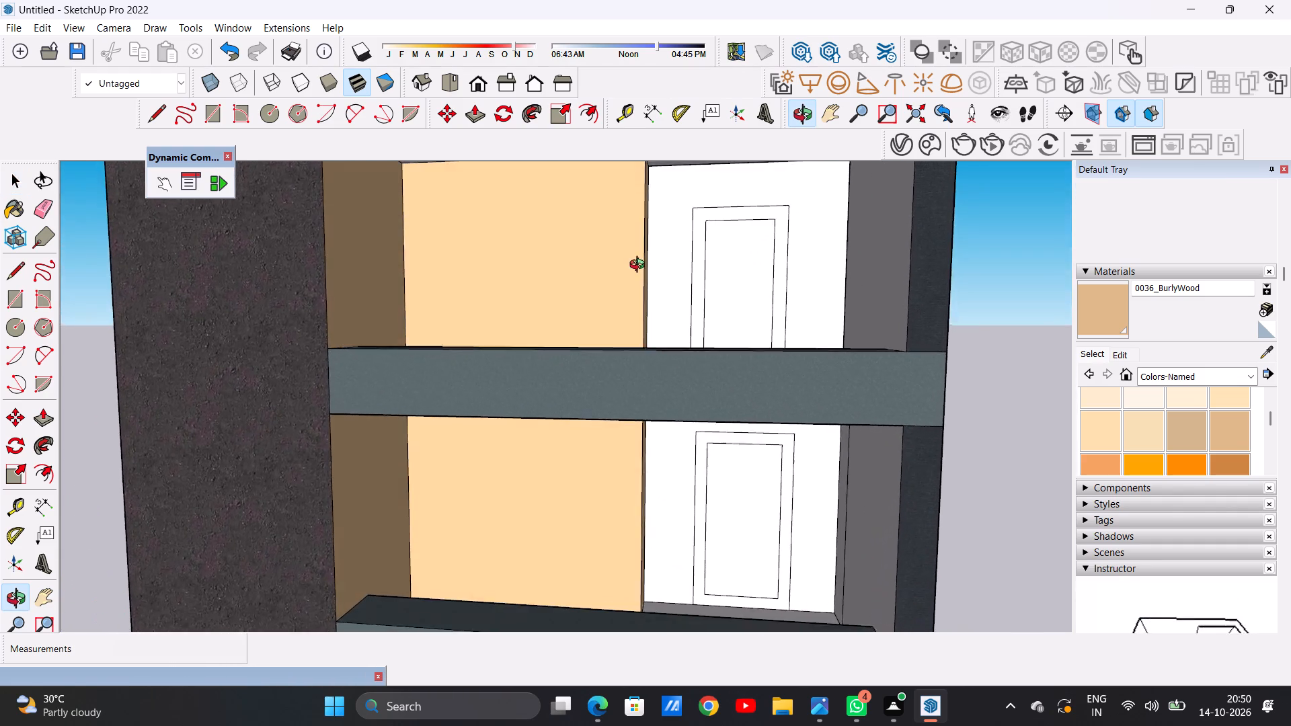
pyautogui.moveTo(640, 266); pyautogui.dragTo(635, 367, button='middle')
pyautogui.scroll(1, 623, 374)
pyautogui.scroll(-17, 617, 374)
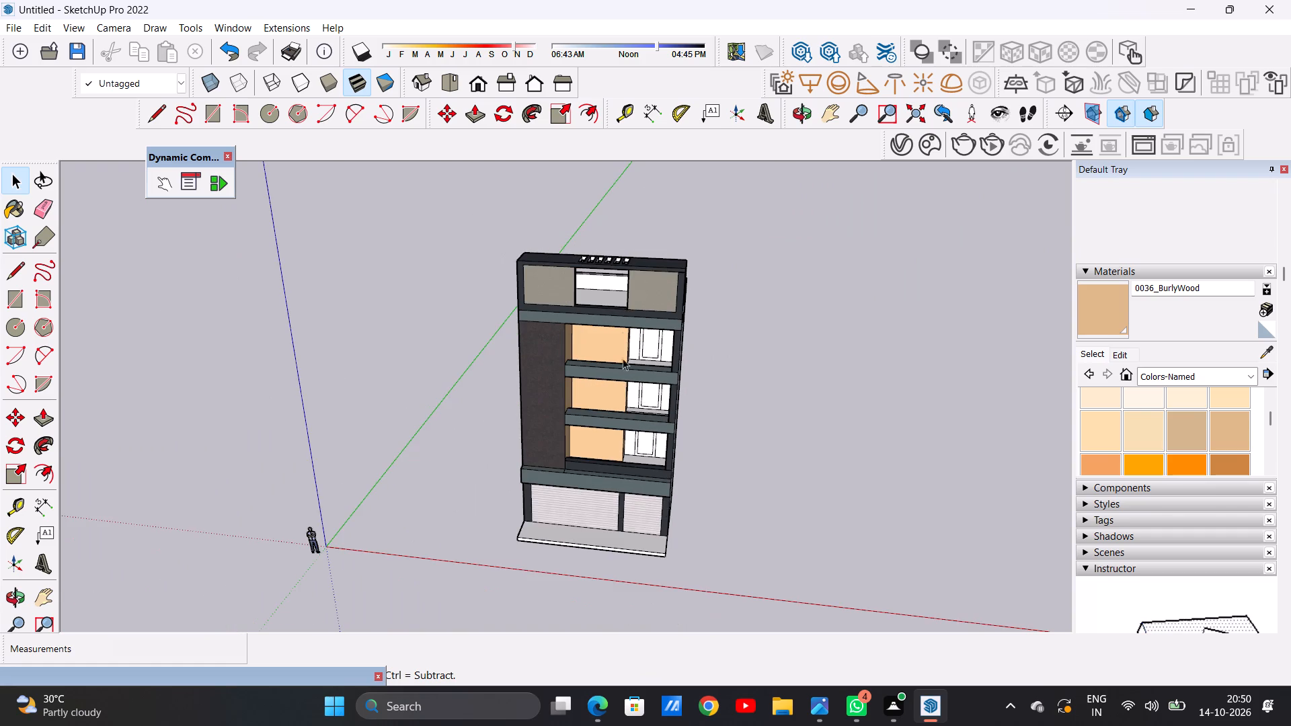
pyautogui.scroll(8, 639, 455)
pyautogui.scroll(8, 581, 506)
pyautogui.moveTo(697, 419); pyautogui.dragTo(560, 465, button='middle')
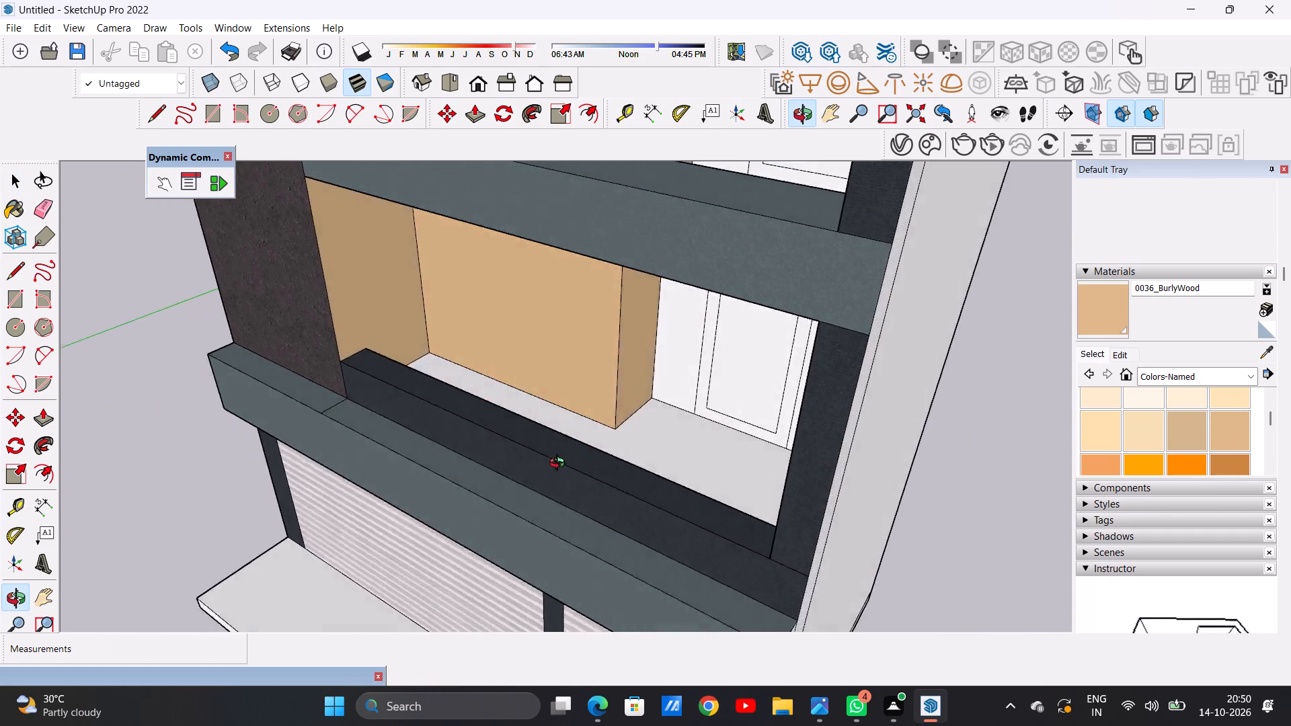
pyautogui.moveTo(560, 465); pyautogui.dragTo(721, 437, button='middle')
pyautogui.scroll(-2, 723, 420)
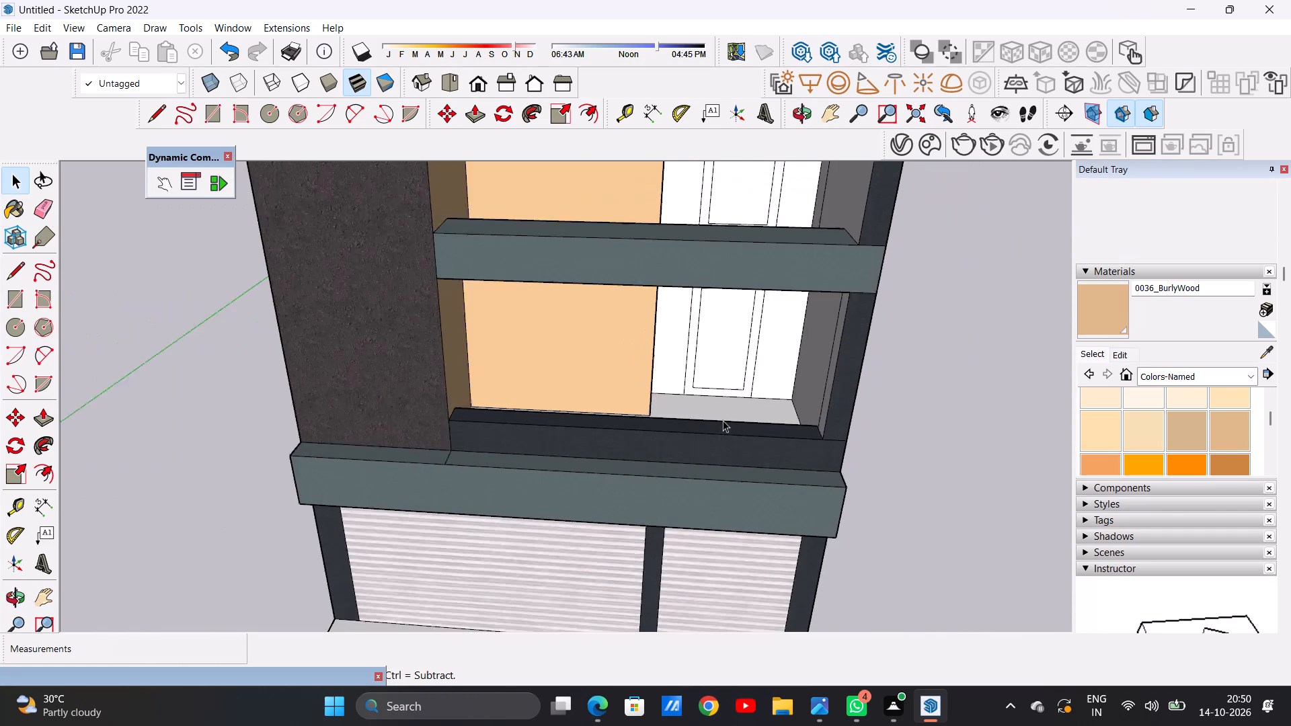
pyautogui.scroll(-12, 723, 420)
pyautogui.scroll(-4, 582, 381)
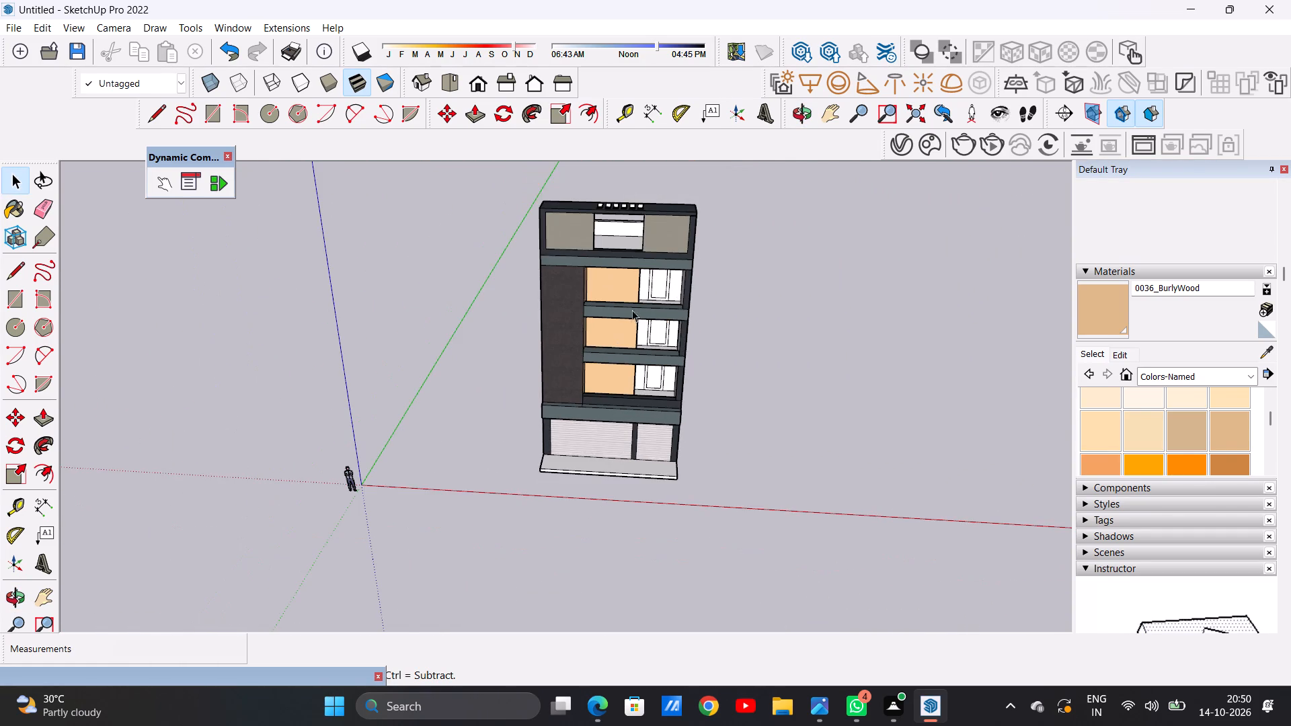
pyautogui.scroll(10, 642, 273)
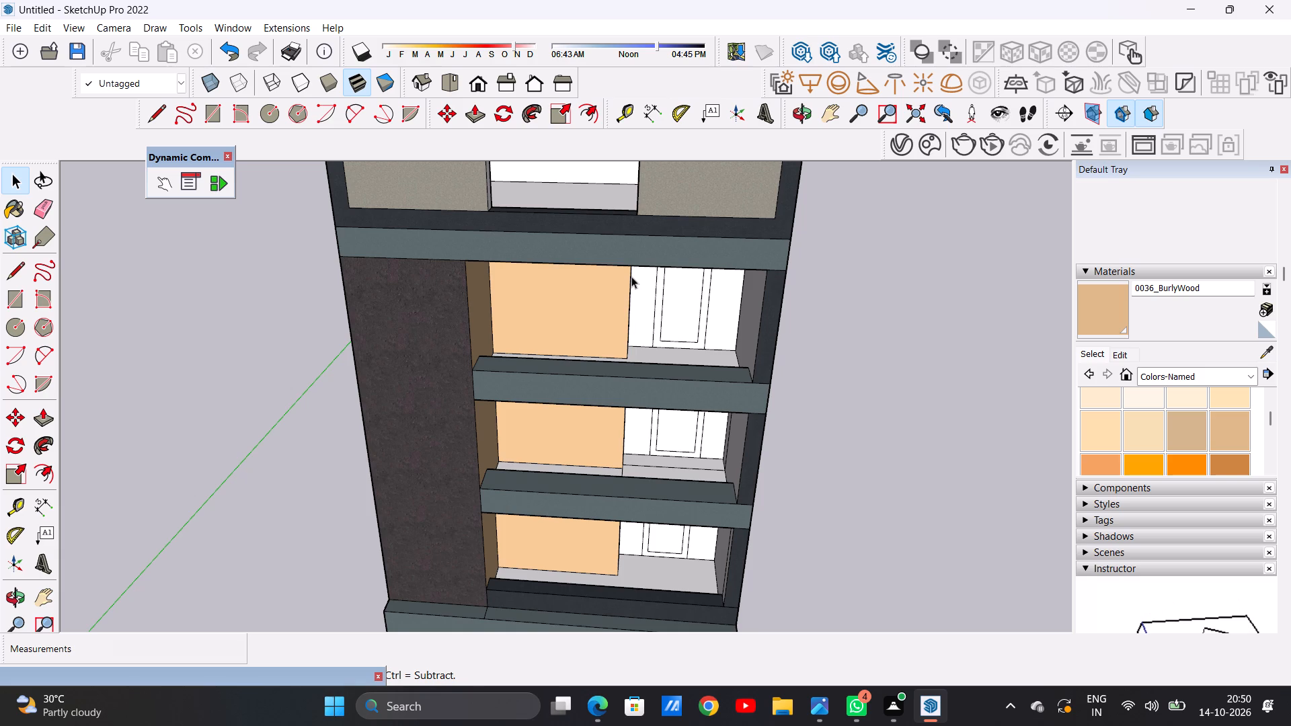
pyautogui.scroll(-11, 631, 276)
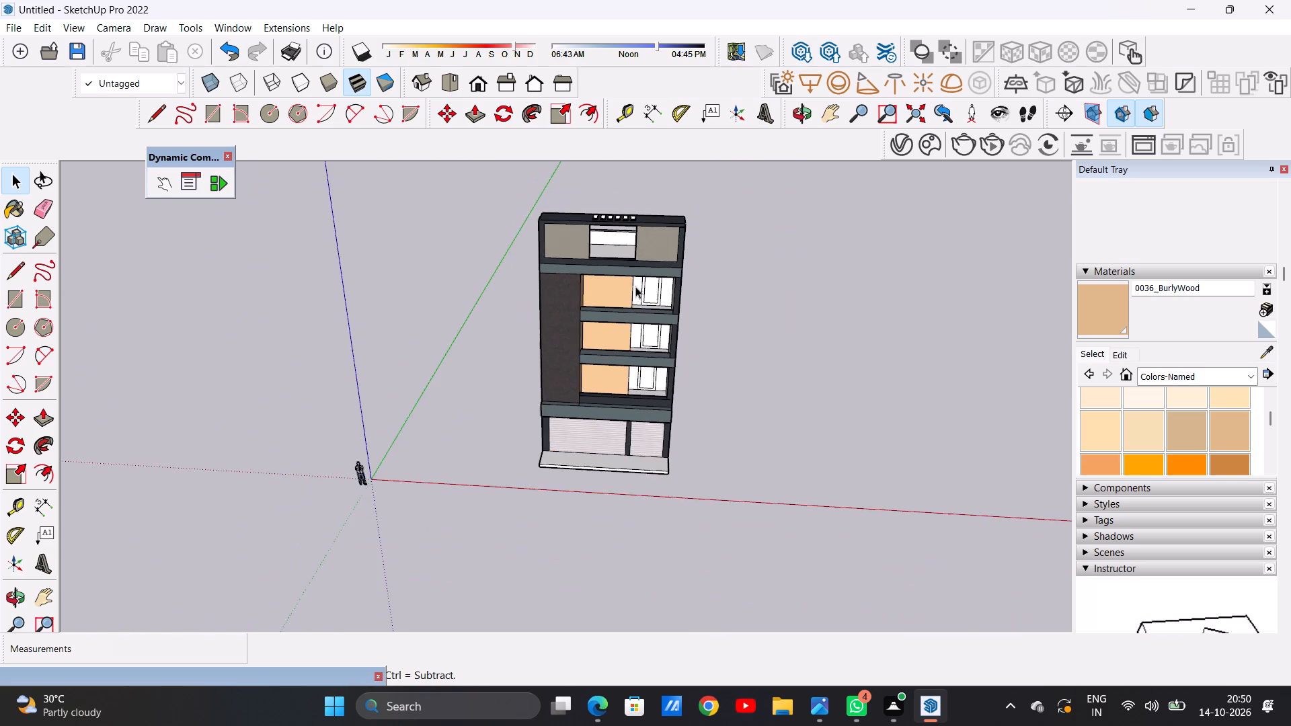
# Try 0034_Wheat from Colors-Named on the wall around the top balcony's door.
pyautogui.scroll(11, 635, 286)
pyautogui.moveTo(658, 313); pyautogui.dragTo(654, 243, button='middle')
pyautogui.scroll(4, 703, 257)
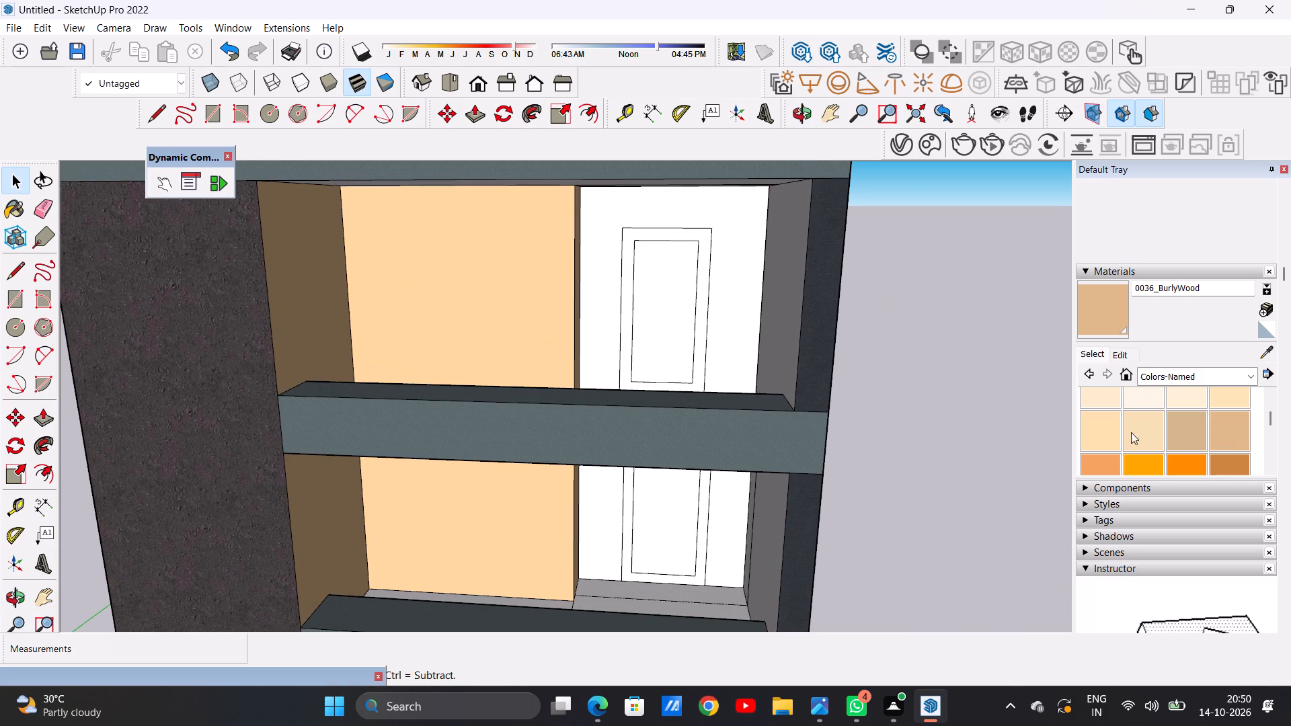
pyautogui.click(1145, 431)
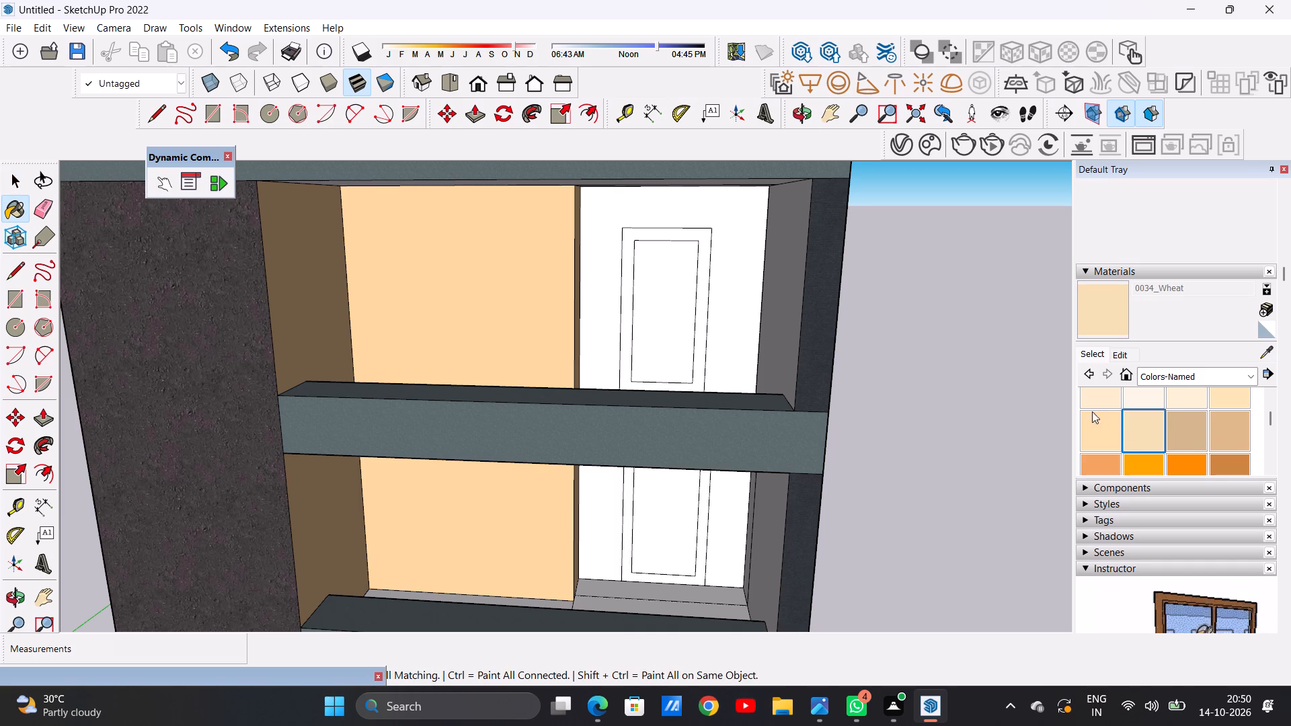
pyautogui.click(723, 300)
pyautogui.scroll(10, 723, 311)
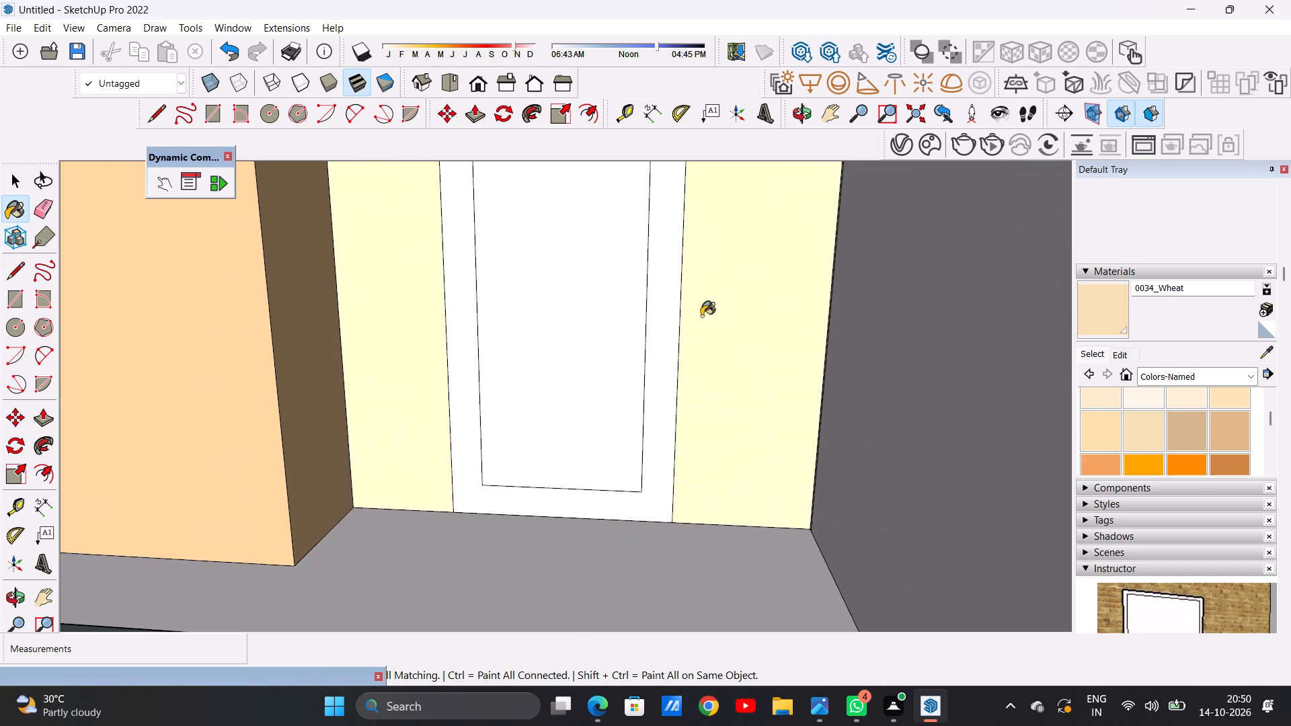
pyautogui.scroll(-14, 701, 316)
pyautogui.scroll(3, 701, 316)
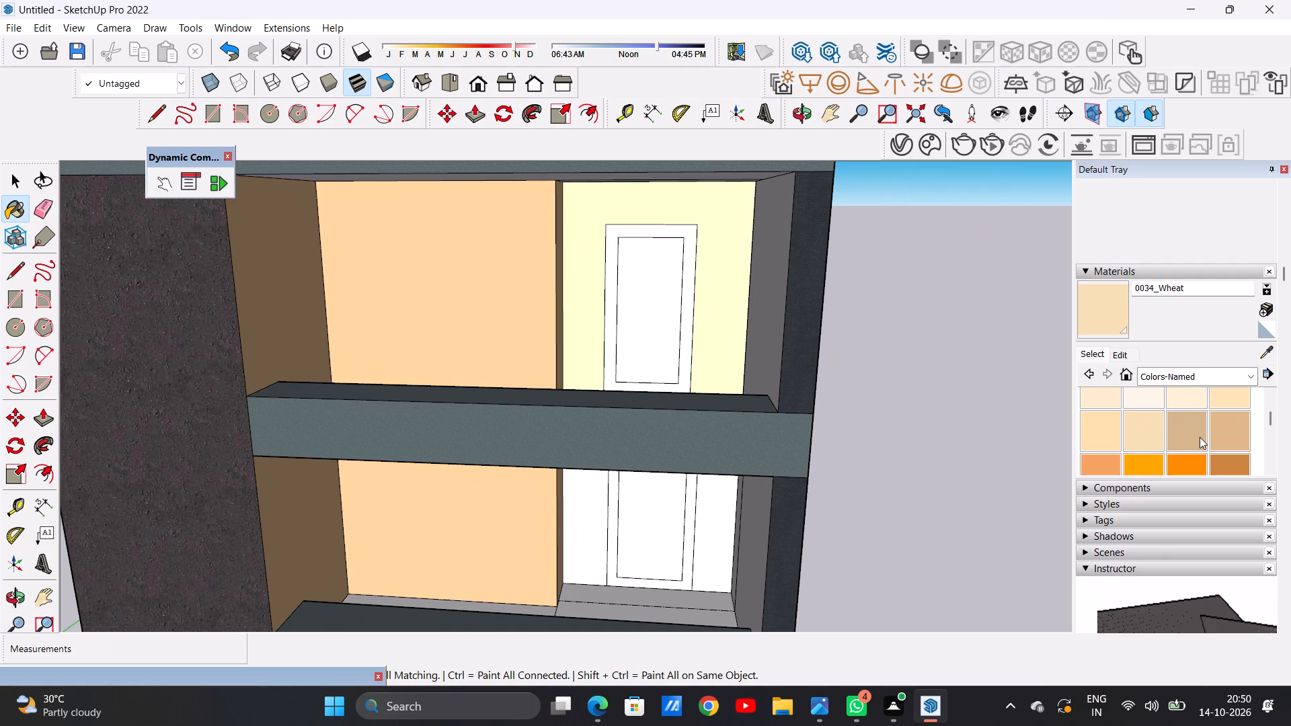
# Paint the wall around the top balcony's door with 0035_Tan from Colors-Named.
pyautogui.click(1194, 436)
pyautogui.click(711, 311)
pyautogui.scroll(8, 701, 325)
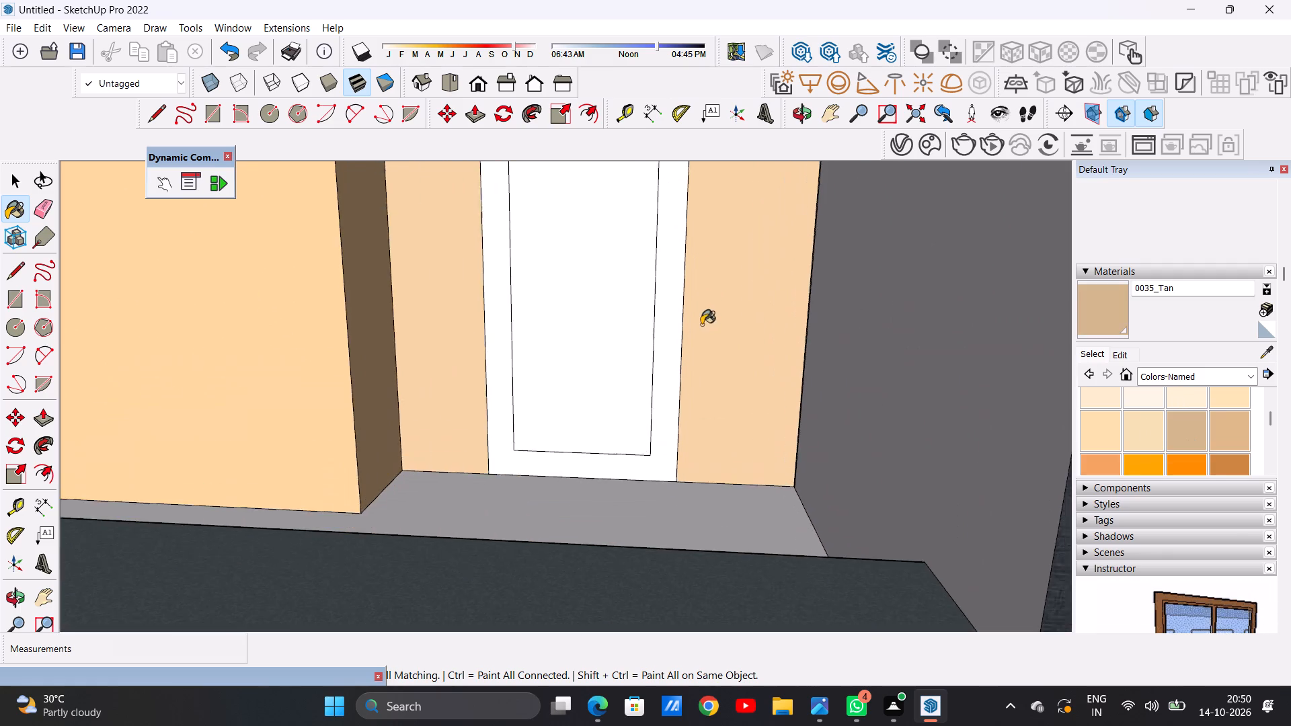
pyautogui.scroll(-10, 659, 307)
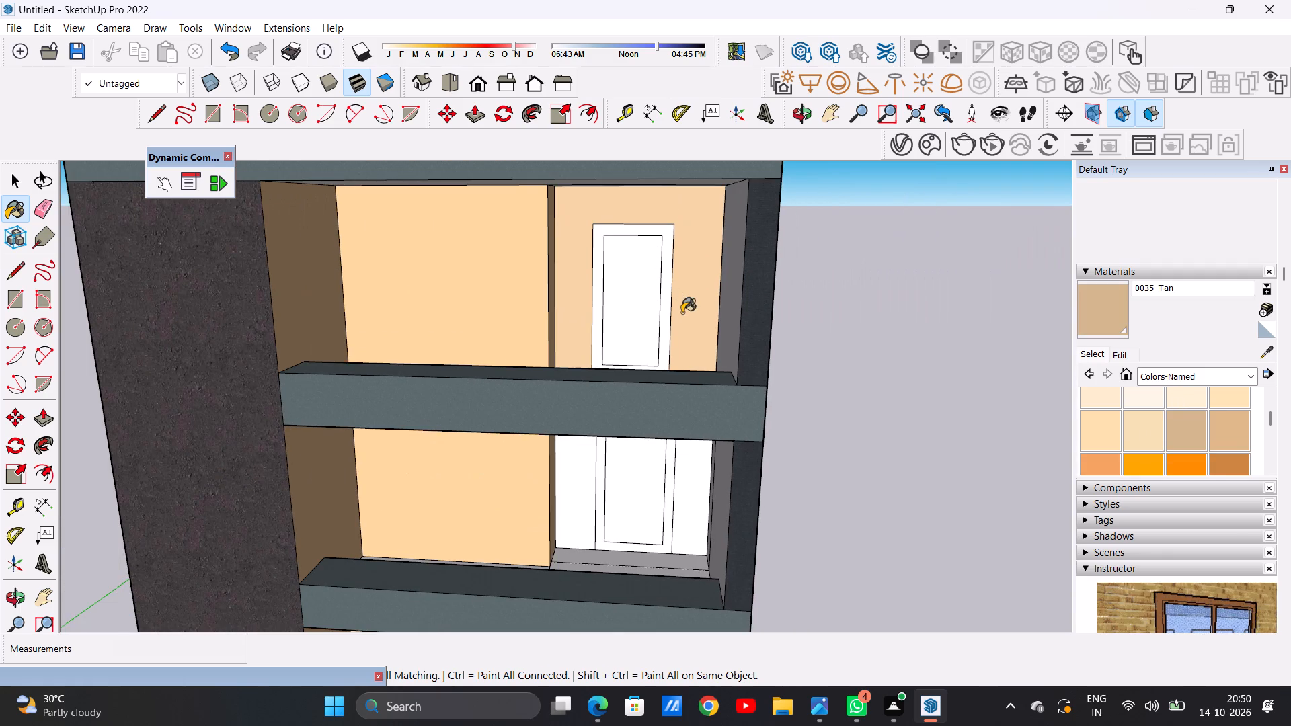
# Paint the walls around the middle and lowest balcony doors with 0035_Tan.
pyautogui.scroll(-4, 682, 313)
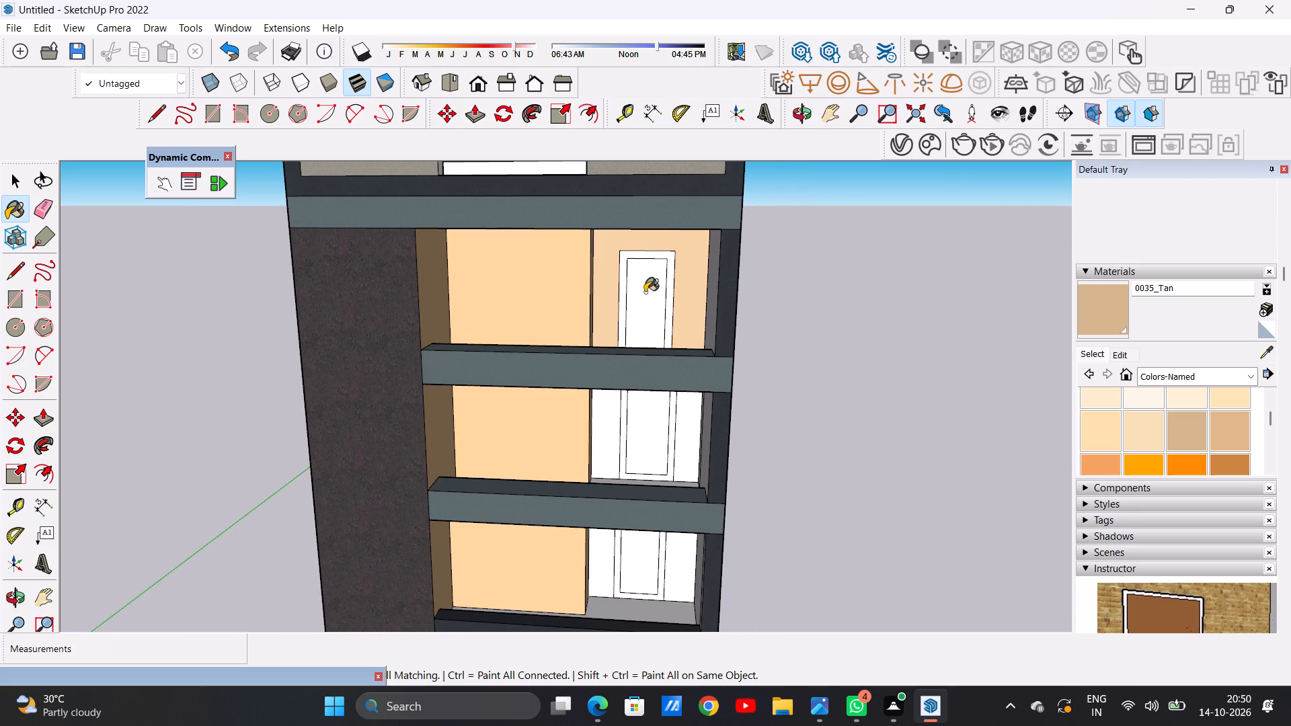
pyautogui.scroll(-3, 645, 298)
pyautogui.scroll(14, 664, 377)
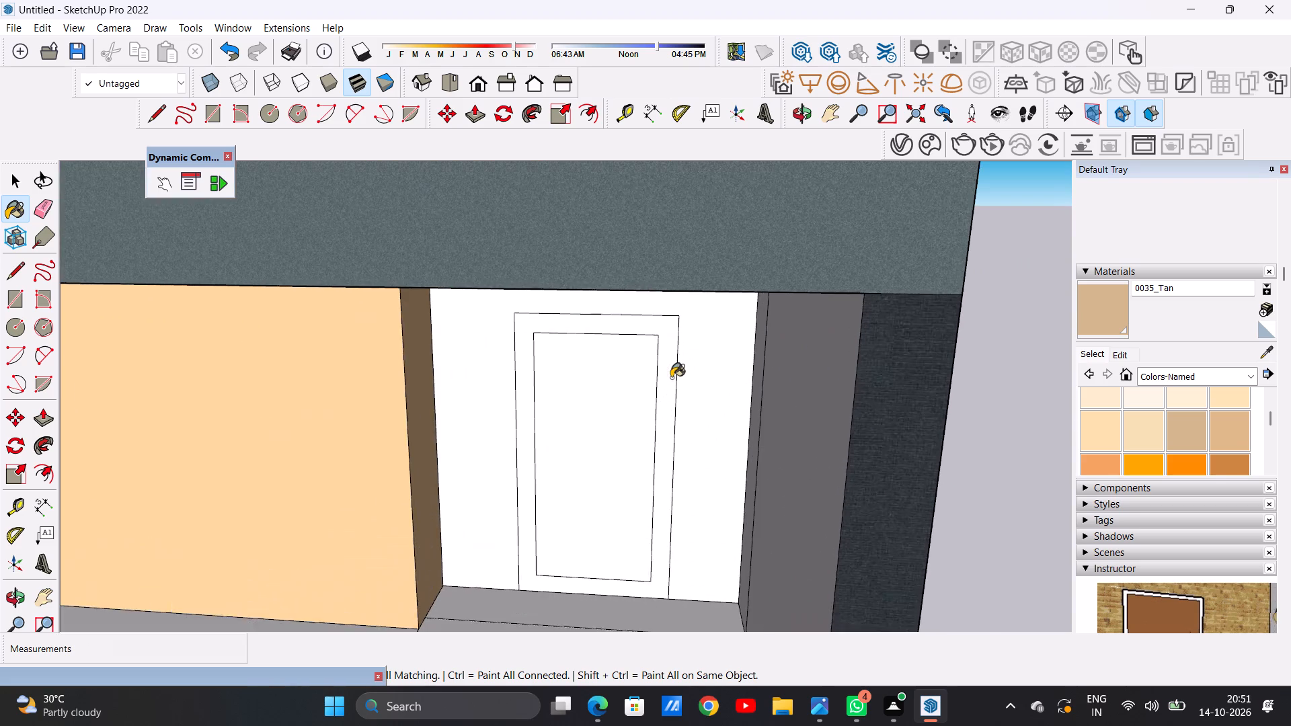
pyautogui.click(699, 357)
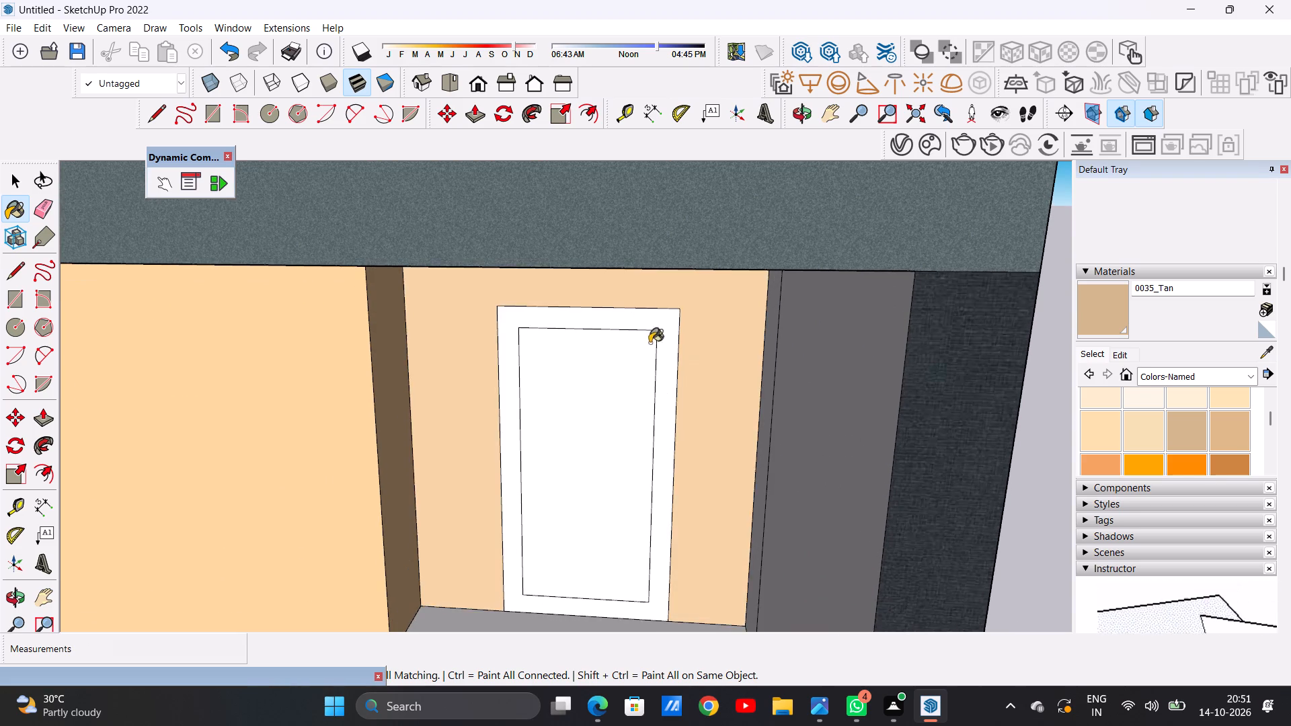
pyautogui.scroll(-7, 634, 303)
pyautogui.scroll(-5, 607, 251)
pyautogui.scroll(7, 656, 516)
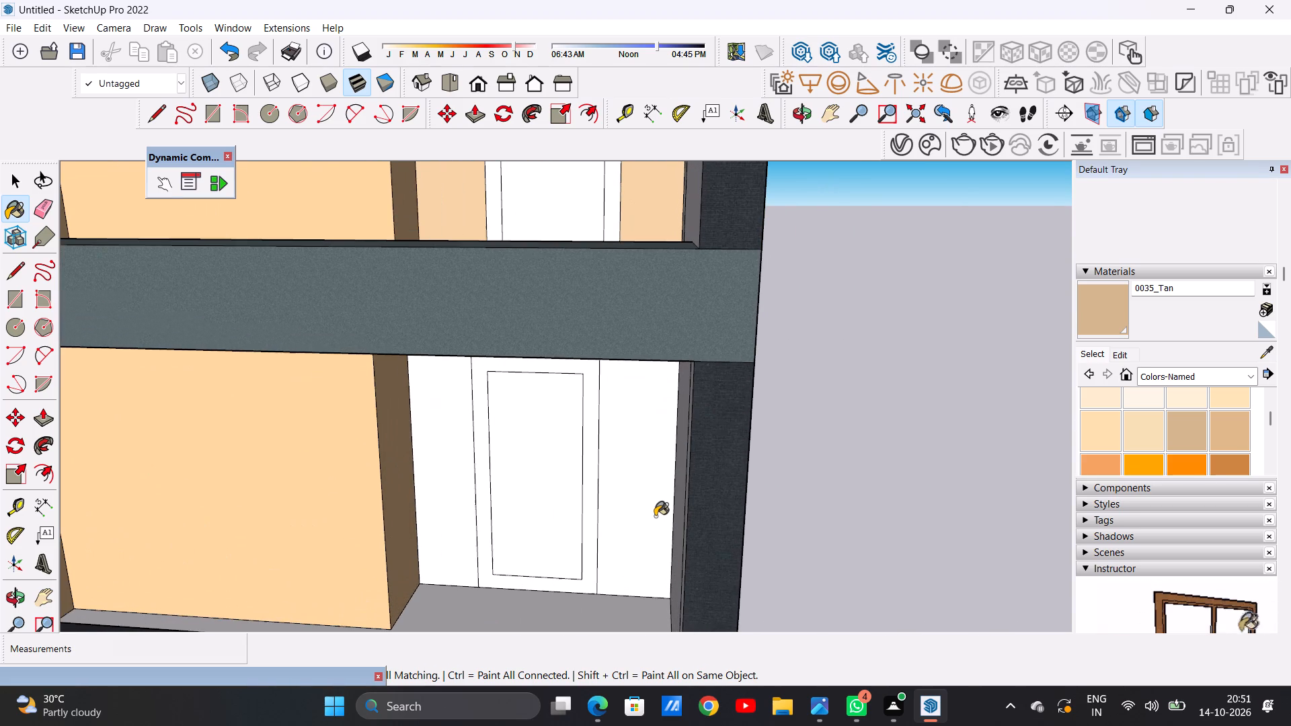
pyautogui.click(655, 516)
pyautogui.press('space')
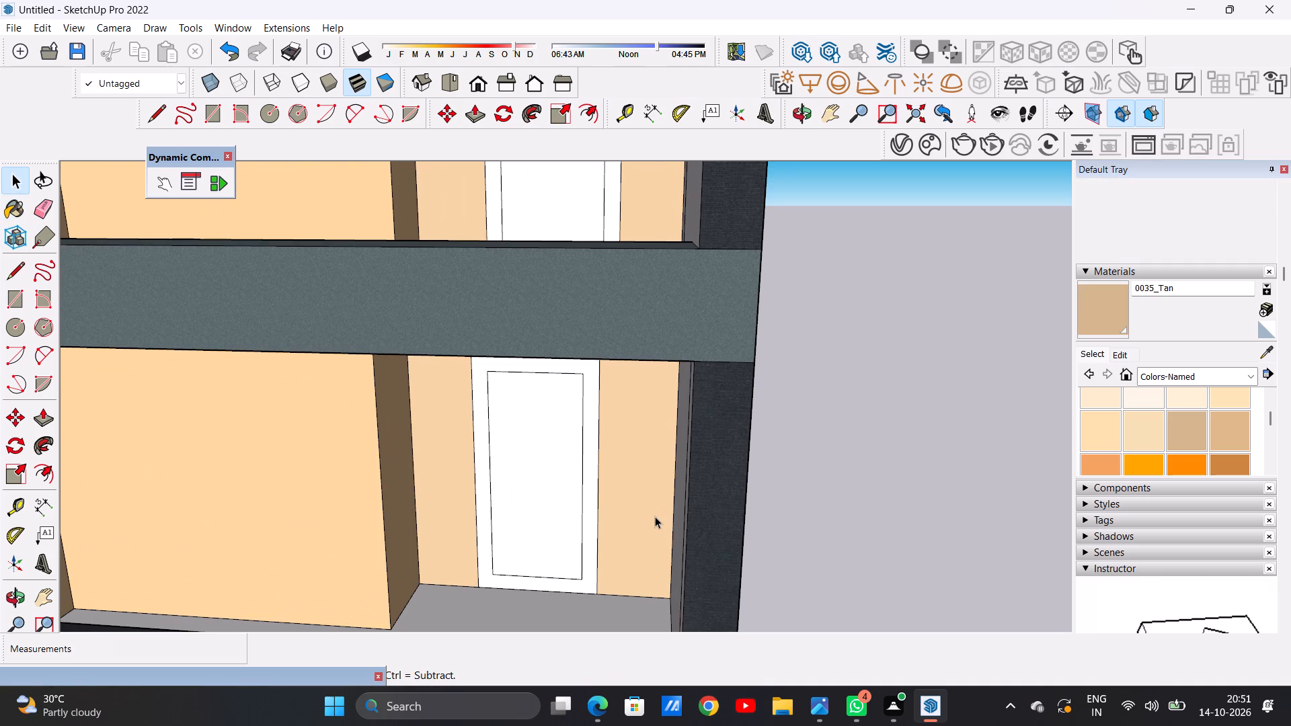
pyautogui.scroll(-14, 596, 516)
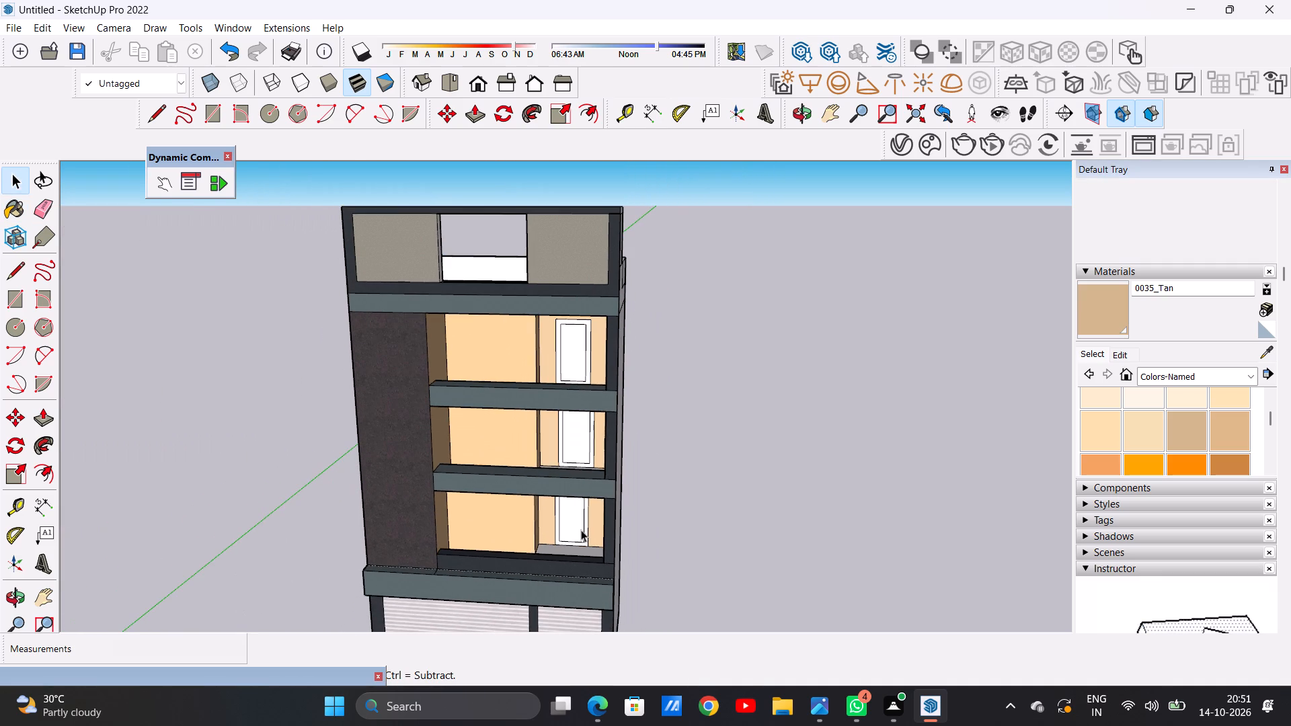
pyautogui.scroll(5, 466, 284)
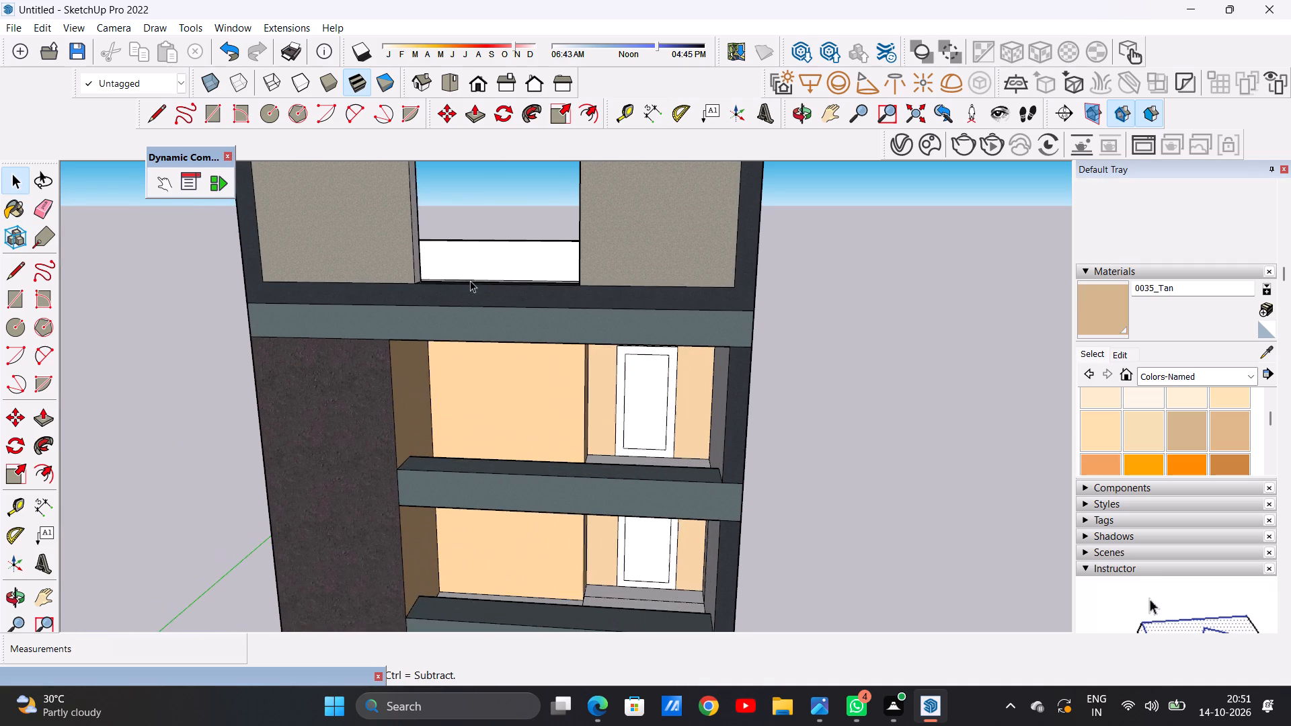
# Paint the frame of the top balcony's door with Wood Veneer 01 from the Wood collection.
pyautogui.scroll(1, 470, 280)
pyautogui.moveTo(490, 271); pyautogui.dragTo(114, 399, button='middle')
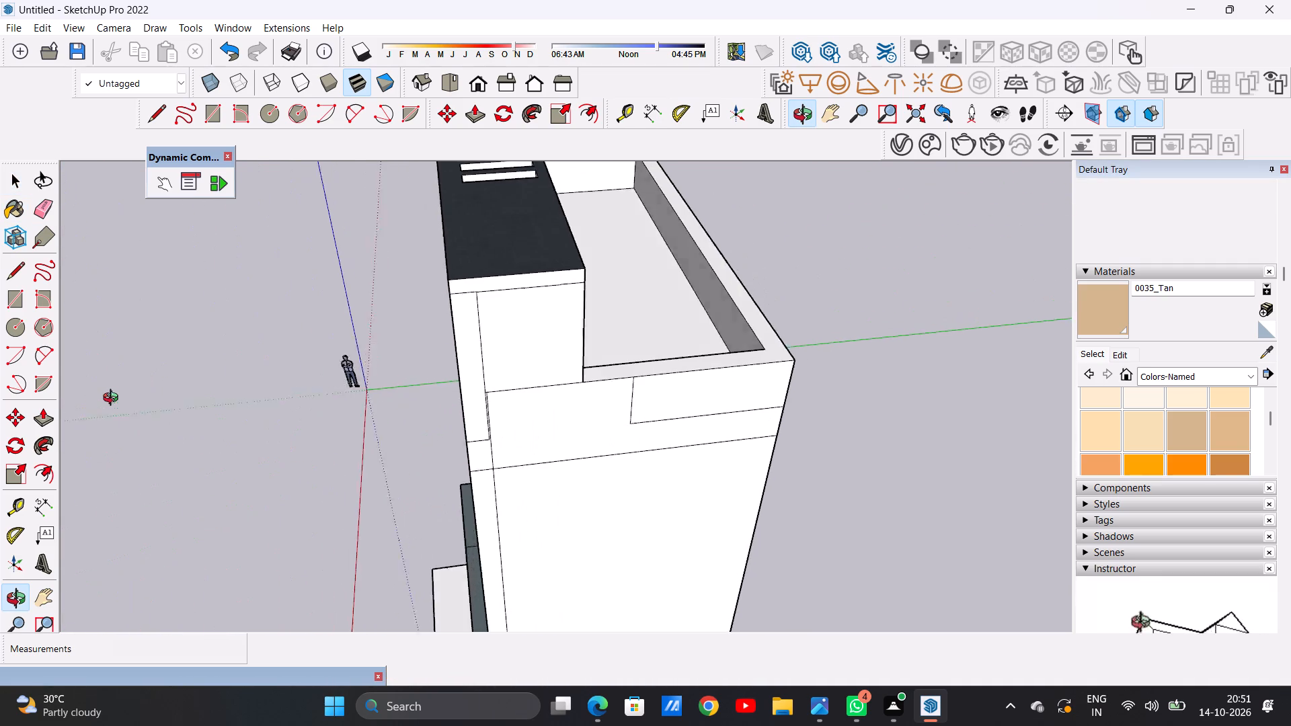
pyautogui.moveTo(114, 399); pyautogui.dragTo(520, 308, button='middle')
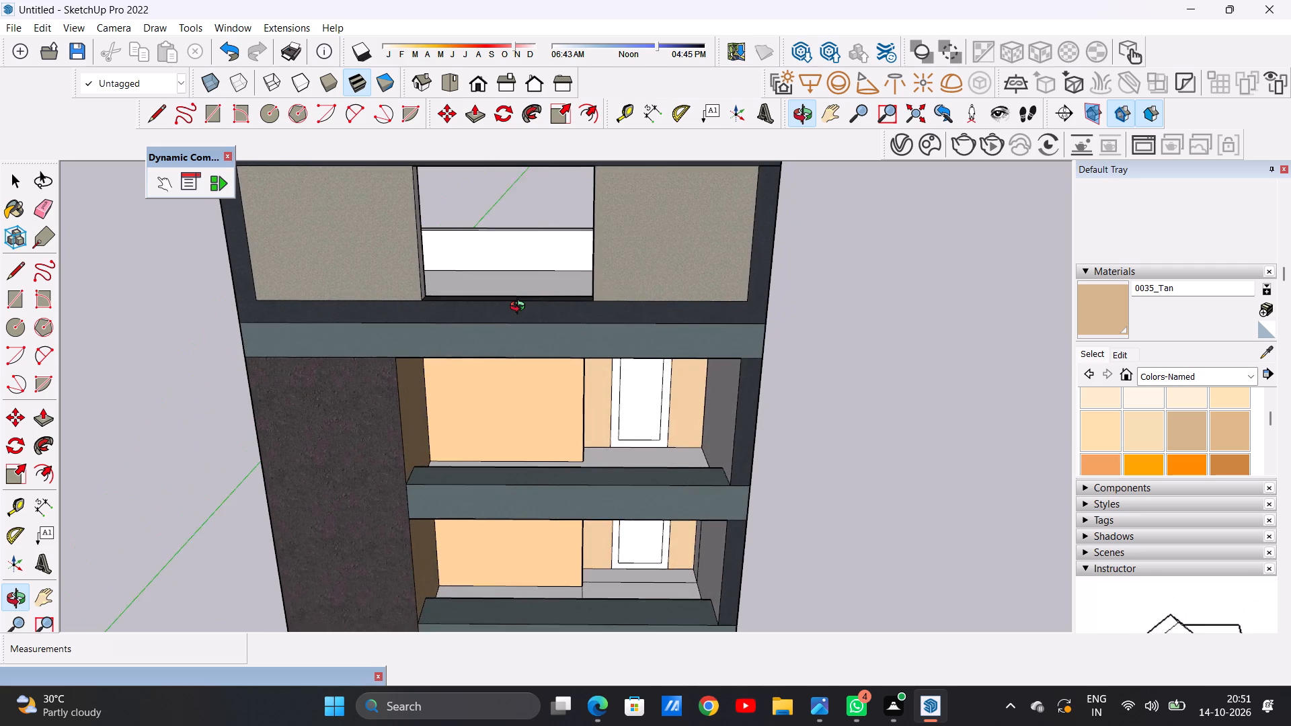
pyautogui.moveTo(520, 308); pyautogui.dragTo(514, 286, button='middle')
pyautogui.scroll(6, 652, 415)
pyautogui.moveTo(670, 424); pyautogui.dragTo(656, 376, button='middle')
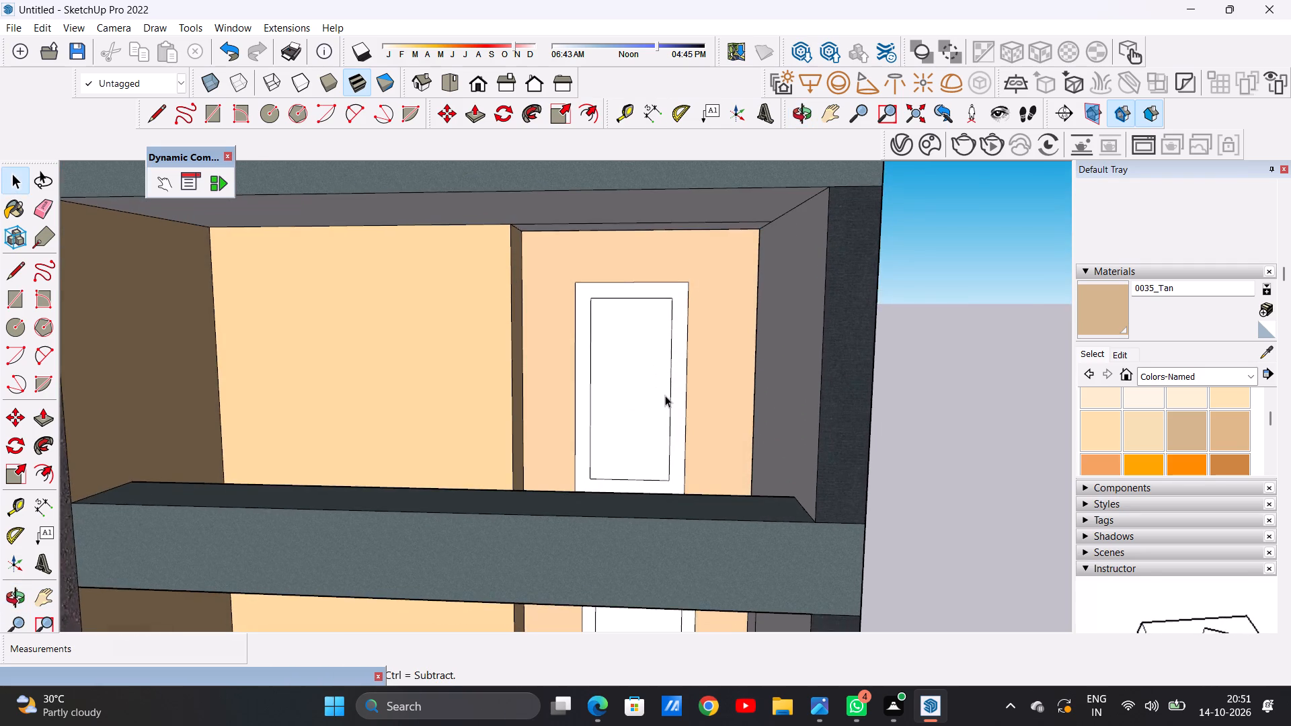
pyautogui.scroll(3, 665, 397)
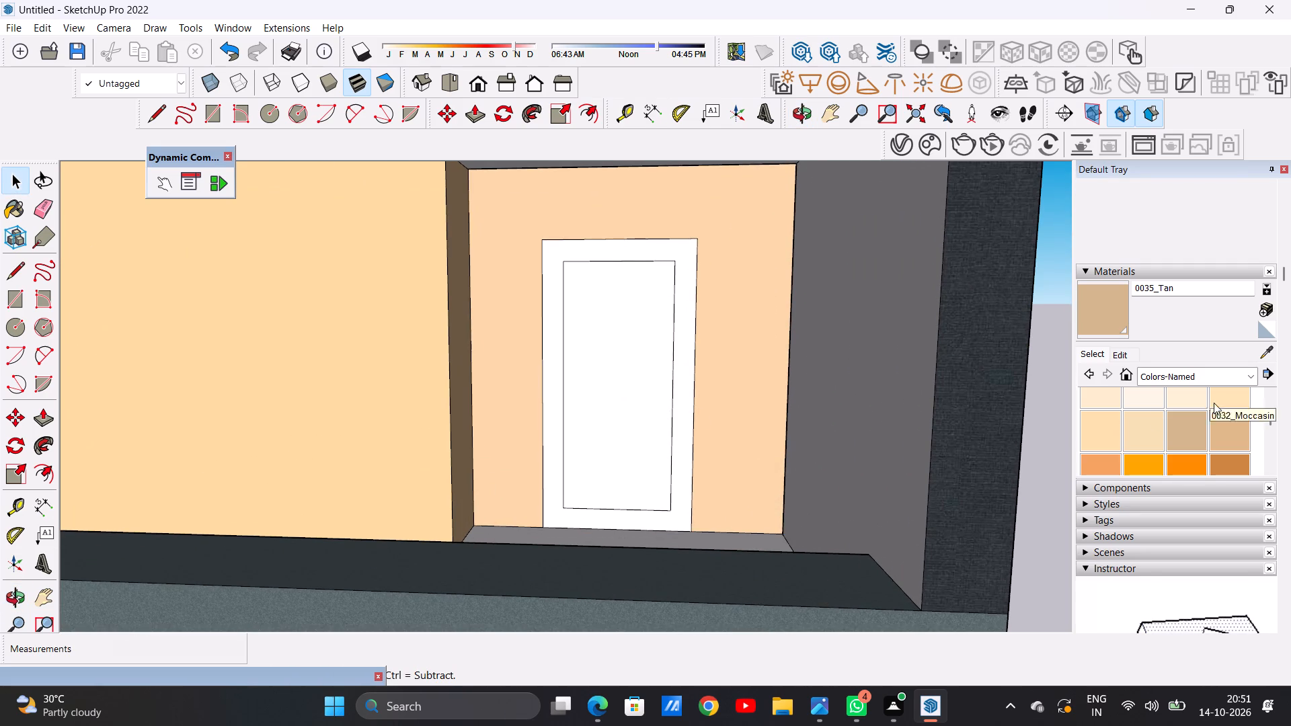
pyautogui.click(1249, 369)
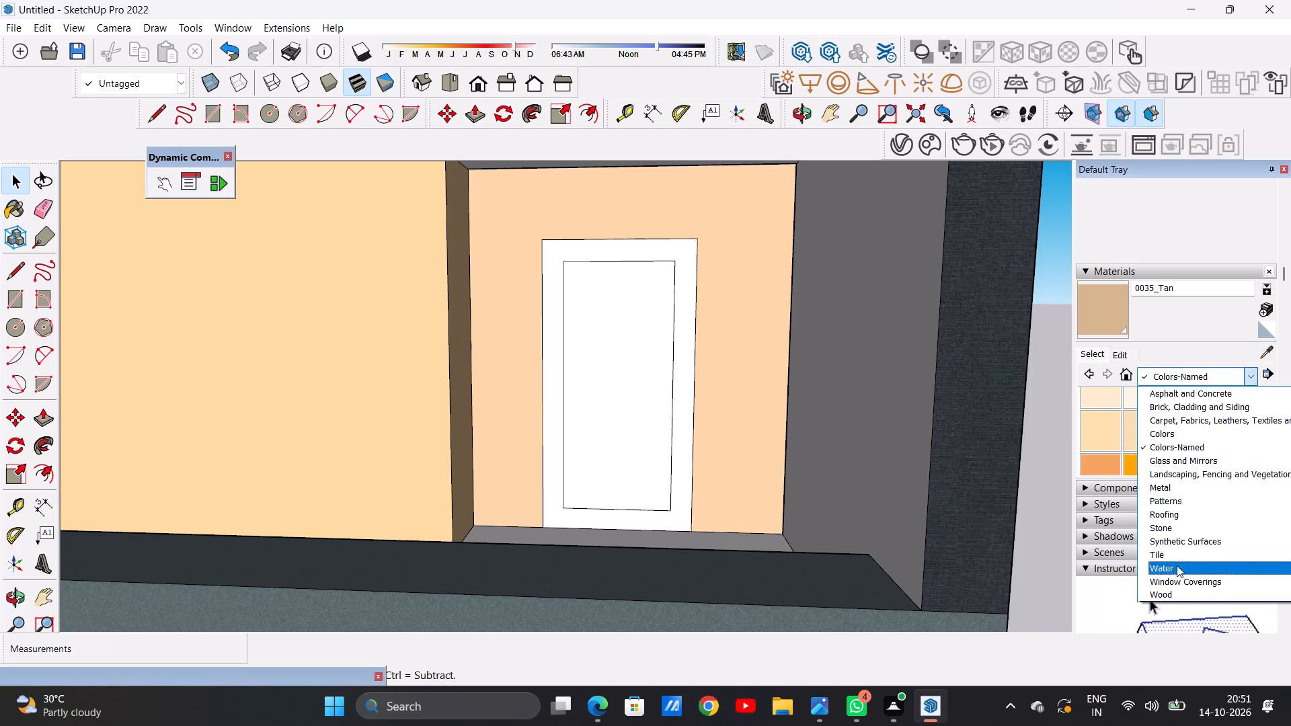
pyautogui.click(1158, 595)
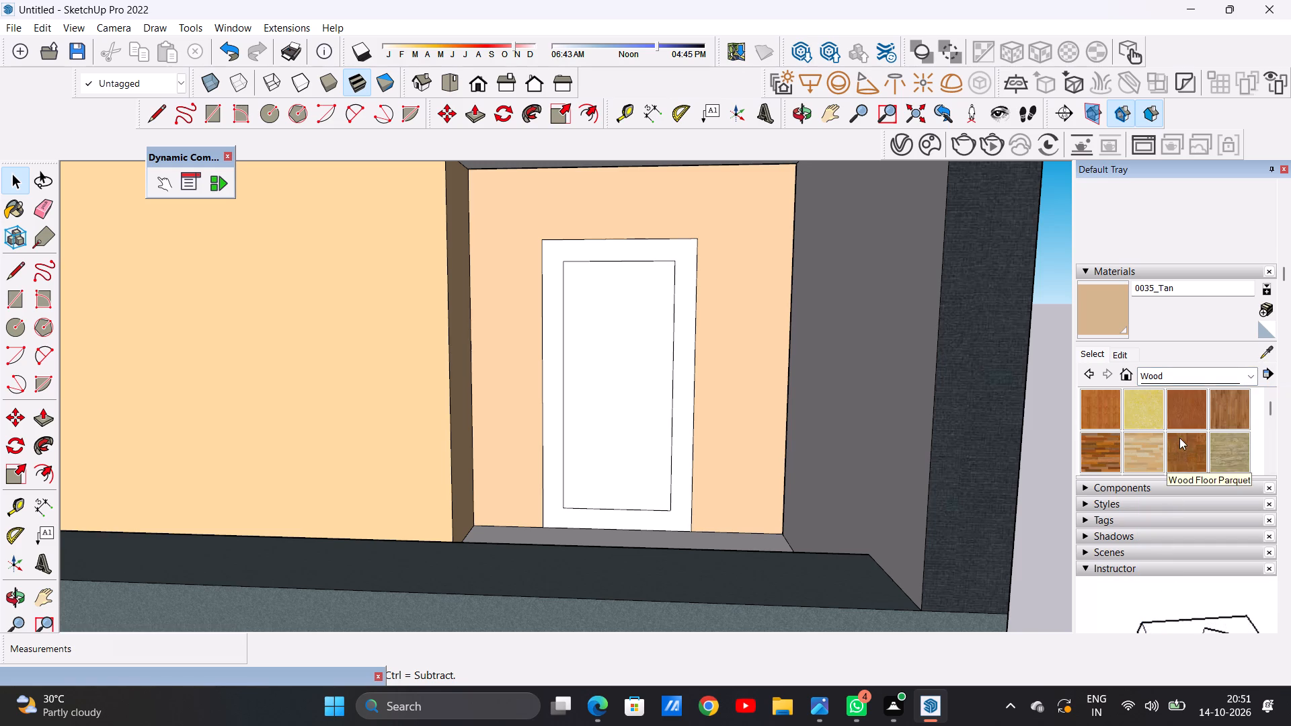
pyautogui.scroll(-1, 1179, 438)
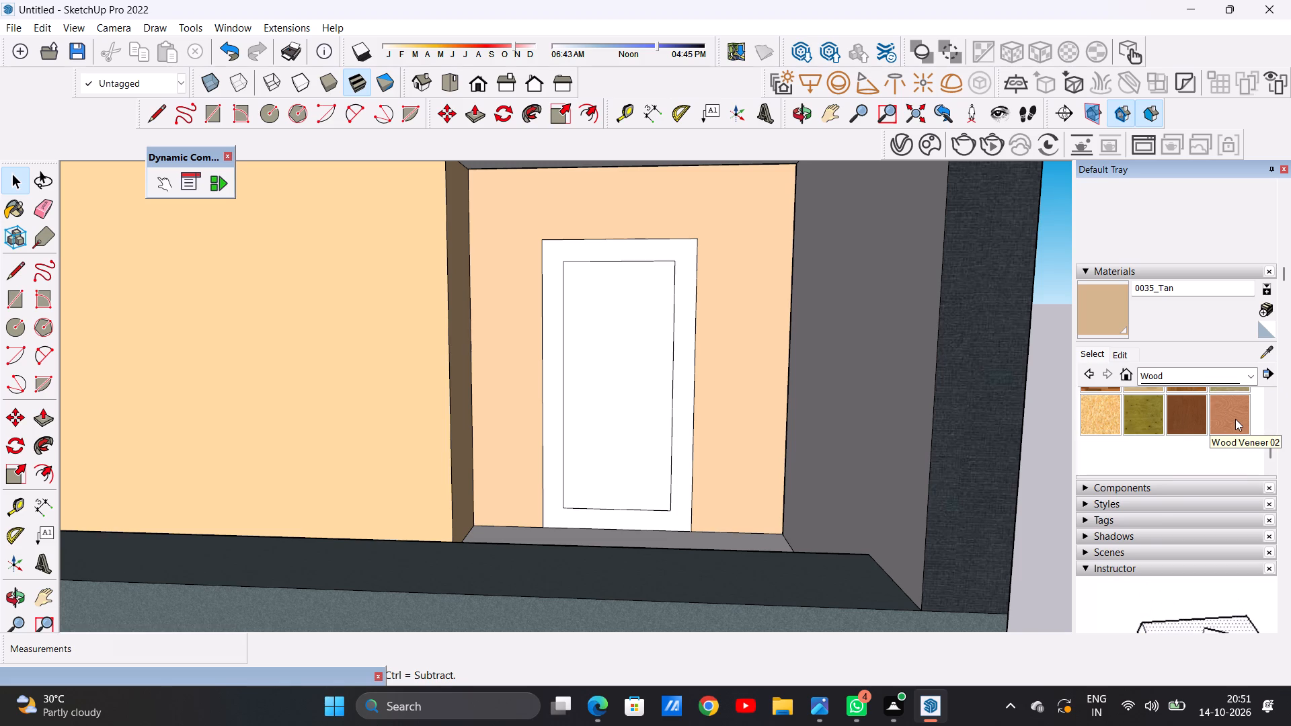
pyautogui.click(1192, 411)
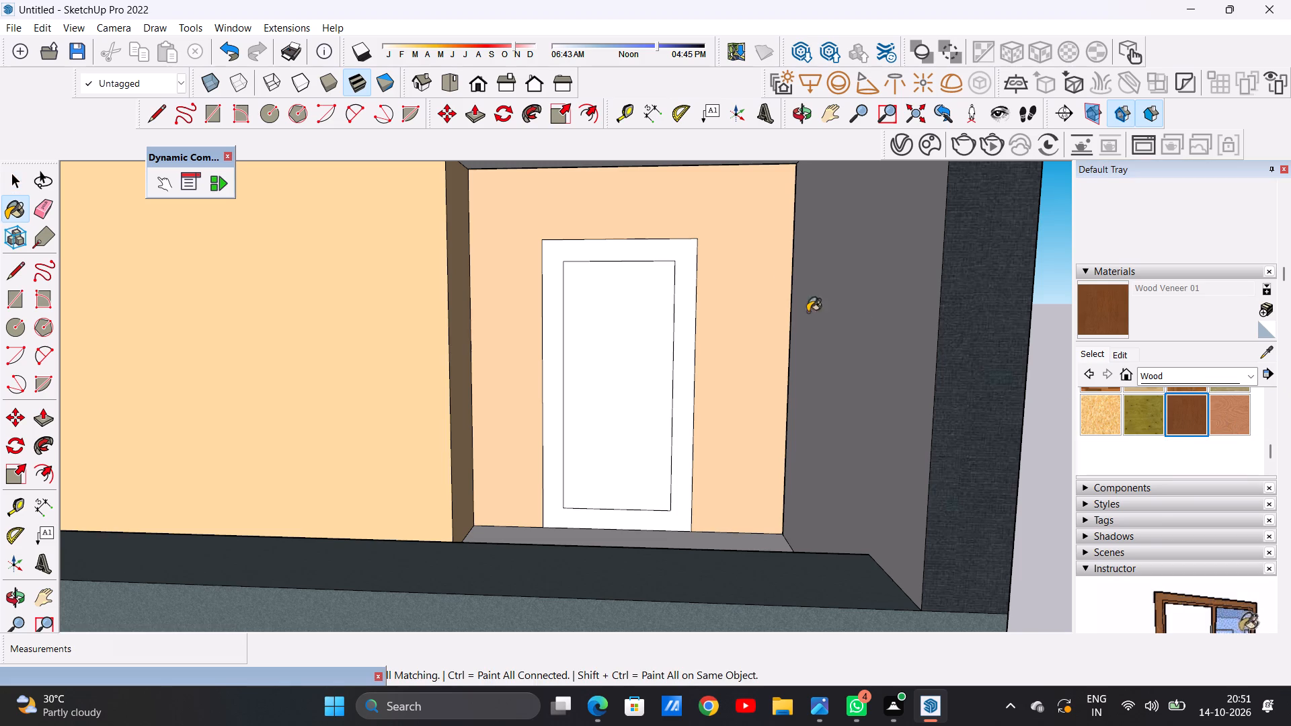
pyautogui.scroll(6, 679, 284)
pyautogui.click(697, 294)
pyautogui.scroll(-6, 684, 397)
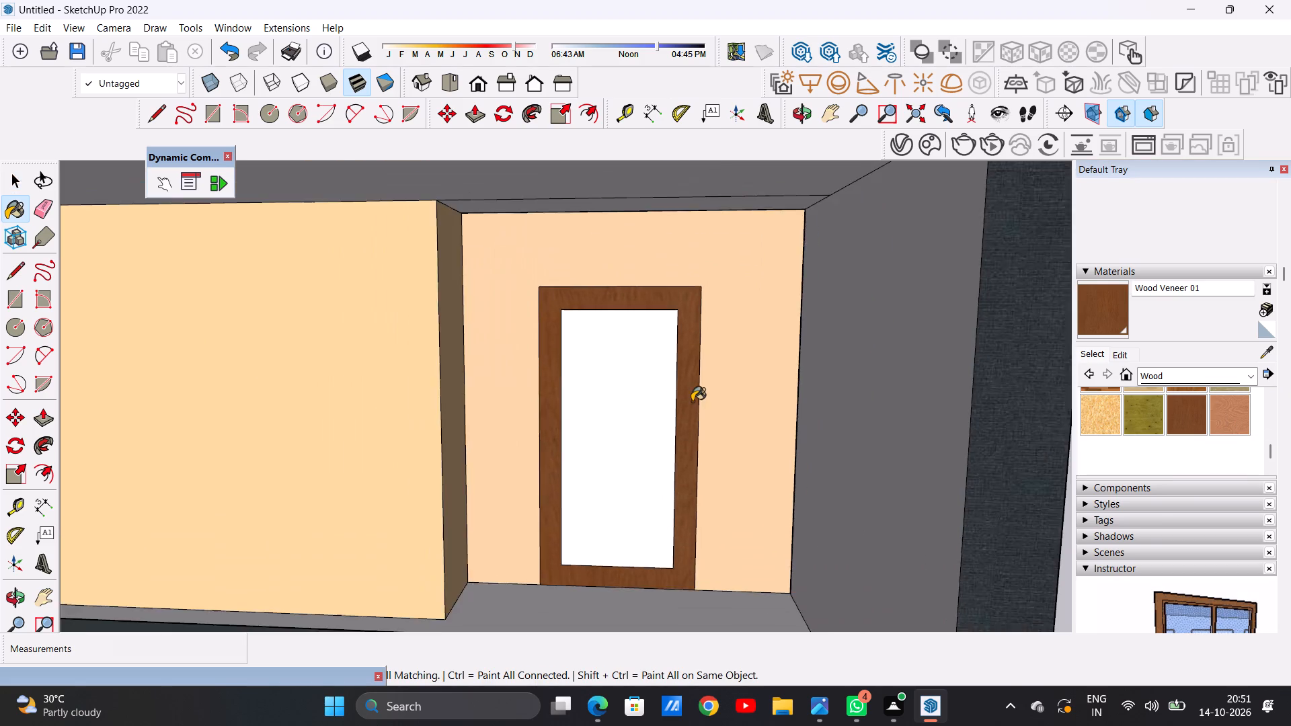
pyautogui.scroll(-4, 668, 416)
# Darken the Wood Veneer 01 material on the top balcony's door frame by lowering its colour brightness.
pyautogui.click(1114, 349)
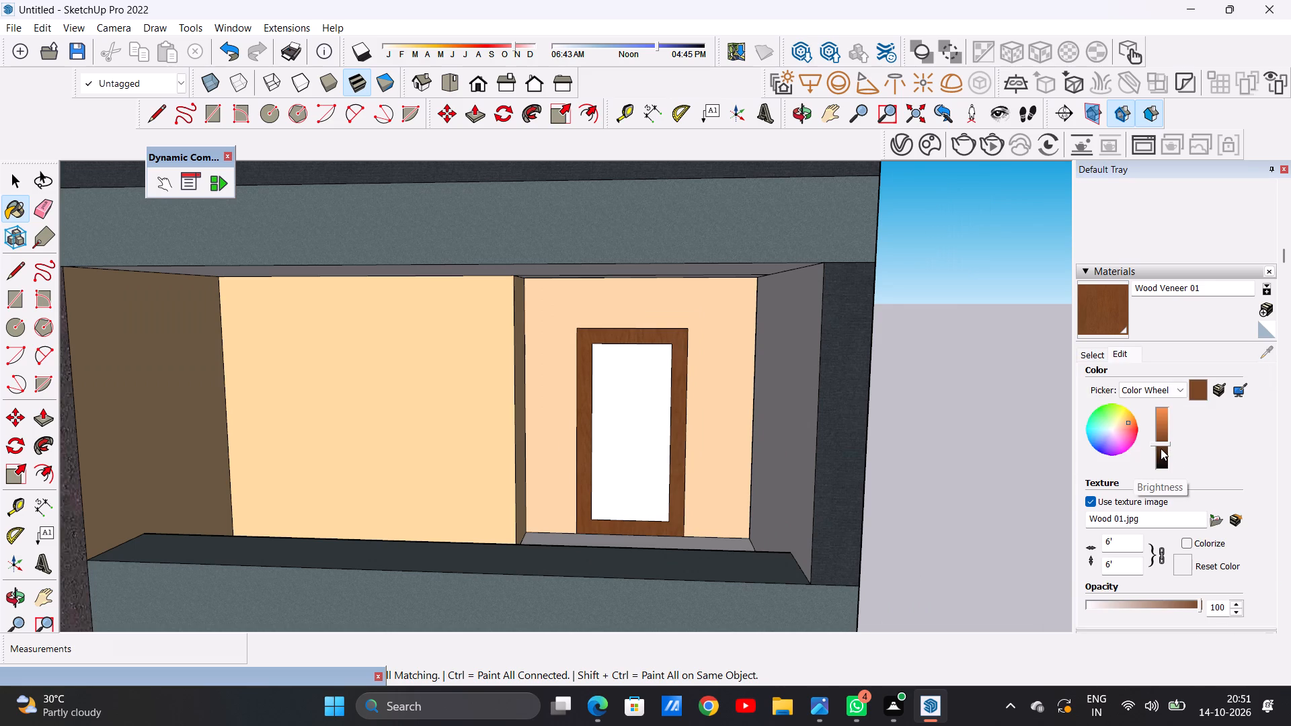
pyautogui.click(1161, 448)
pyautogui.scroll(-3, 718, 472)
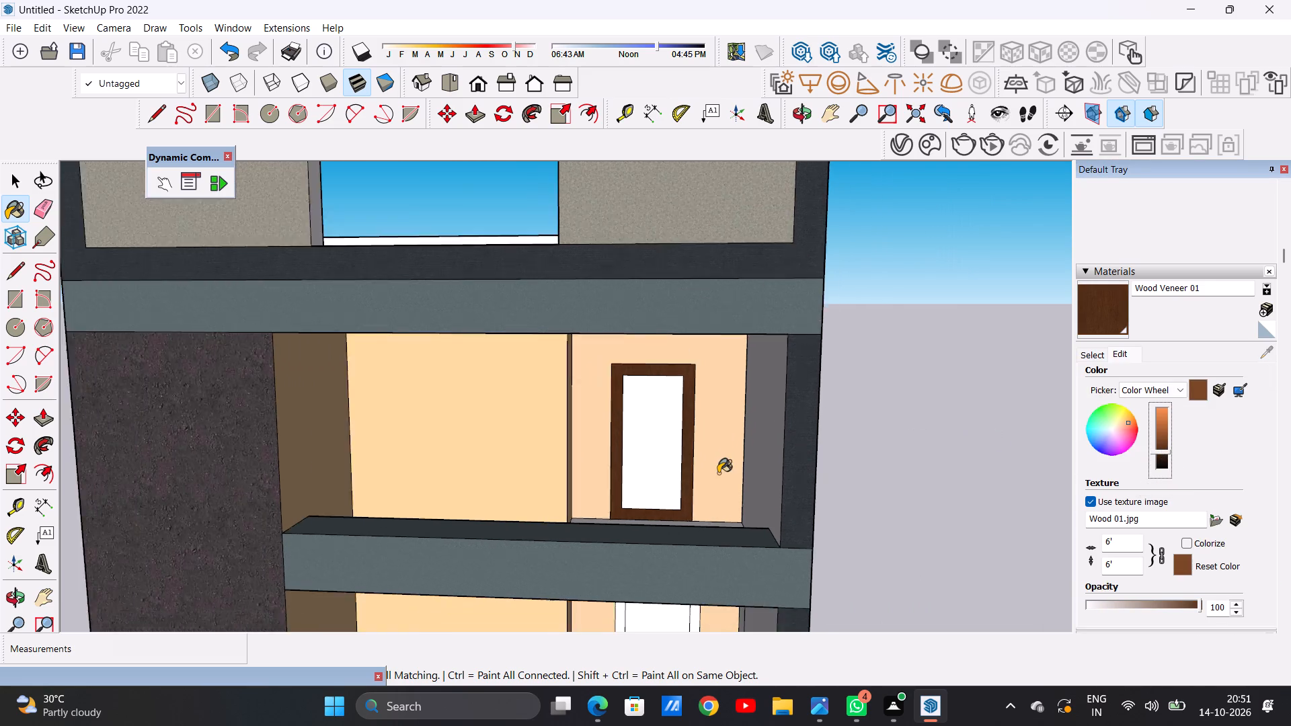
pyautogui.scroll(-2, 718, 473)
pyautogui.scroll(6, 686, 436)
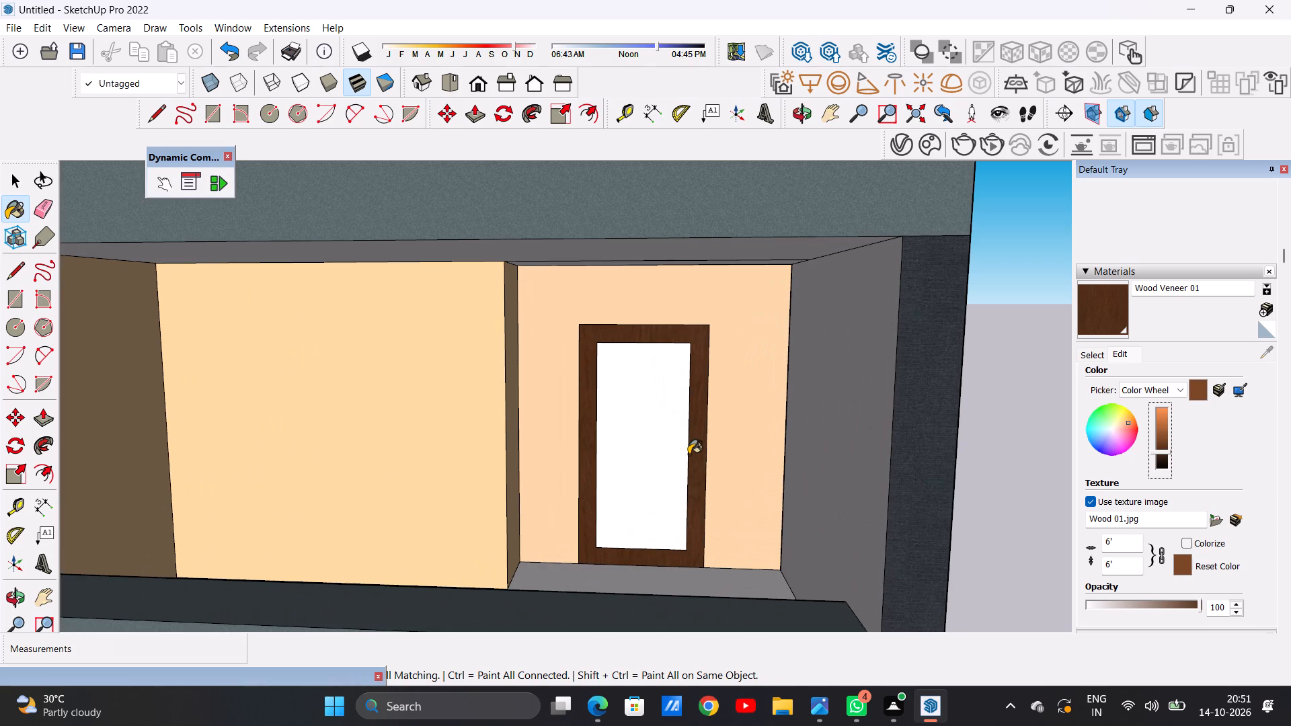
pyautogui.press('space')
pyautogui.press('space')
# Paint the inner panel of the top balcony's door with Wood Veneer 02 from the Wood collection.
pyautogui.click(1092, 354)
pyautogui.scroll(-1, 1144, 431)
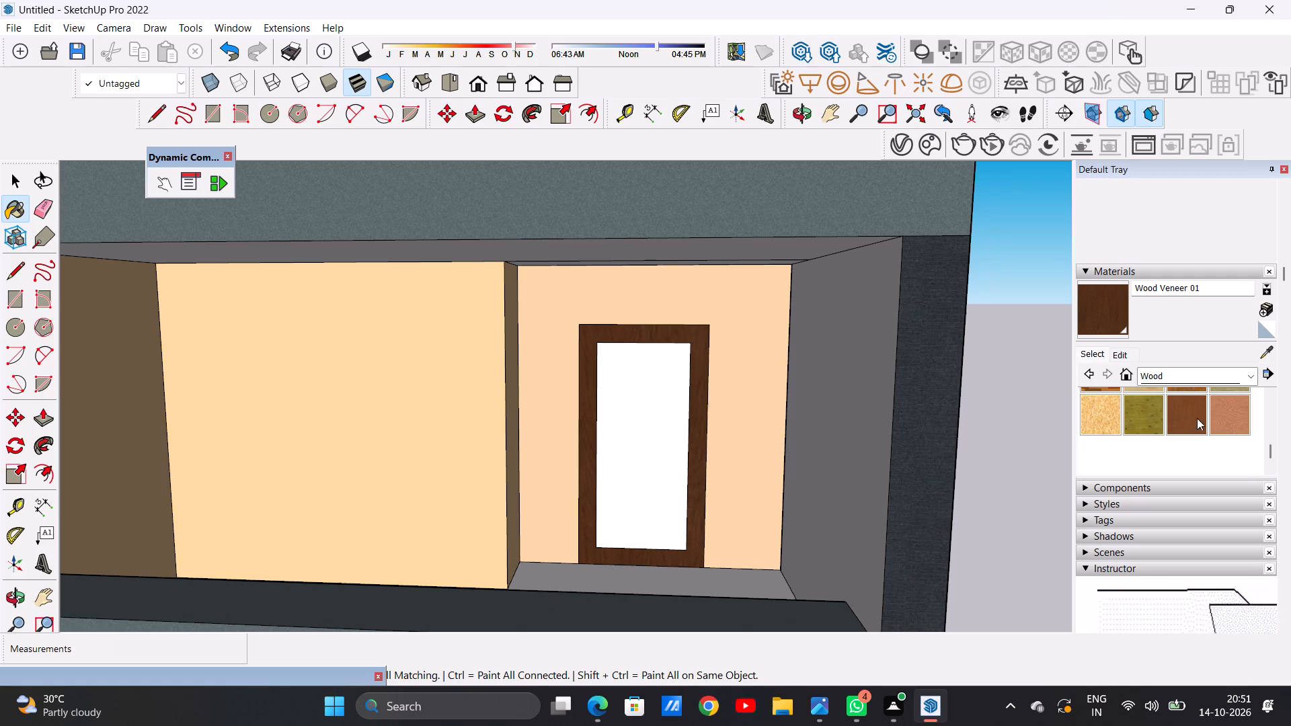
pyautogui.click(1222, 415)
pyautogui.click(679, 426)
pyautogui.scroll(6, 645, 442)
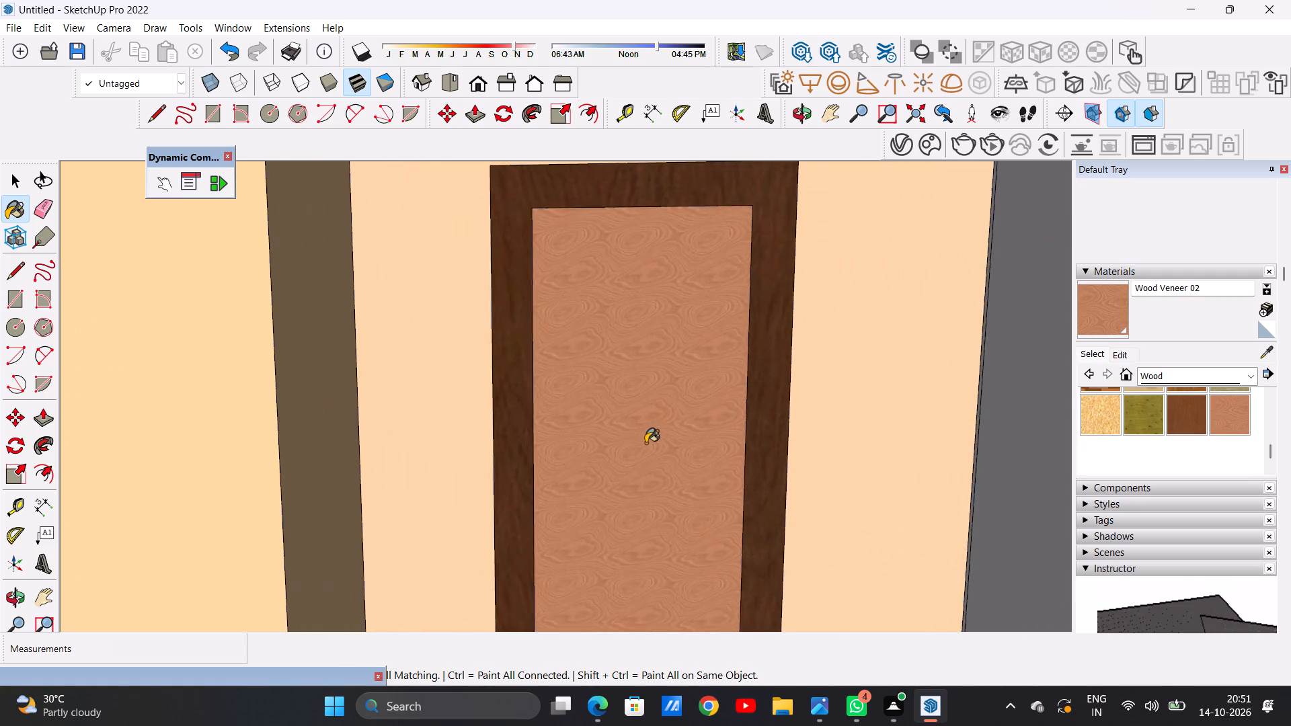
pyautogui.scroll(9, 645, 443)
# Examine the painted top balcony door and the surrounding facade up close and from farther back.
pyautogui.scroll(-18, 697, 450)
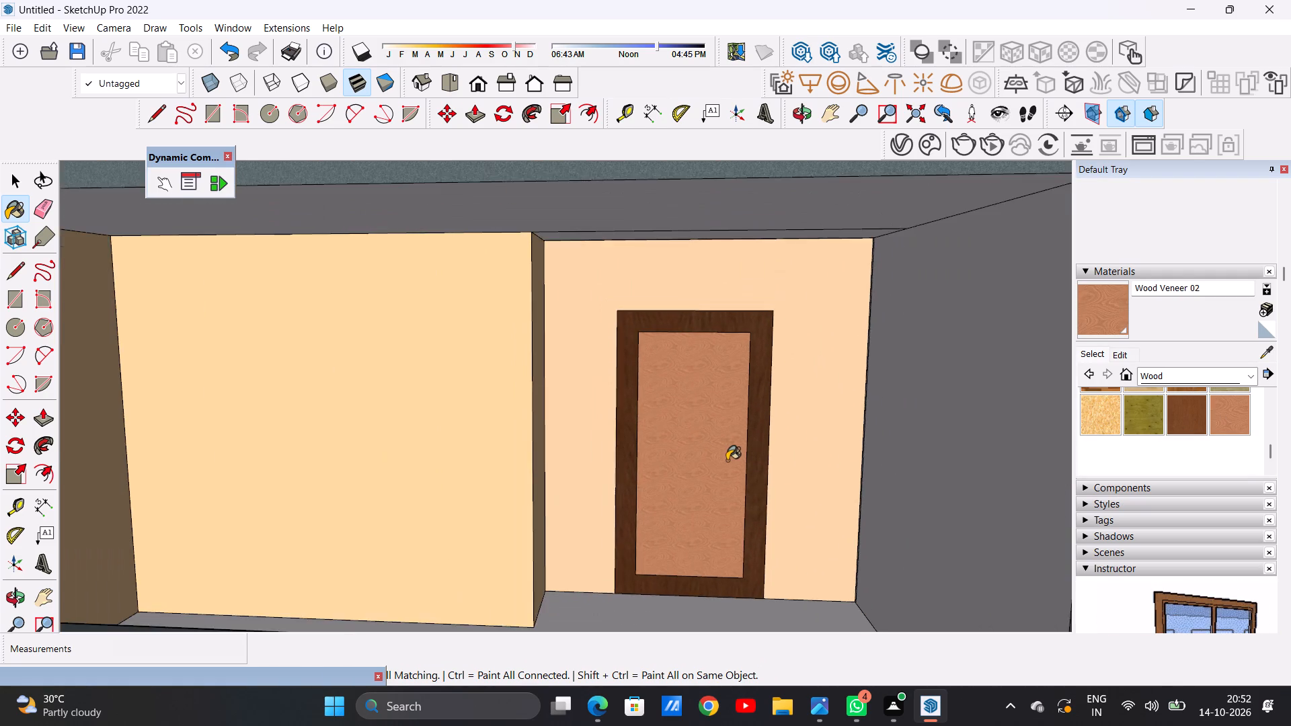
pyautogui.scroll(-9, 727, 460)
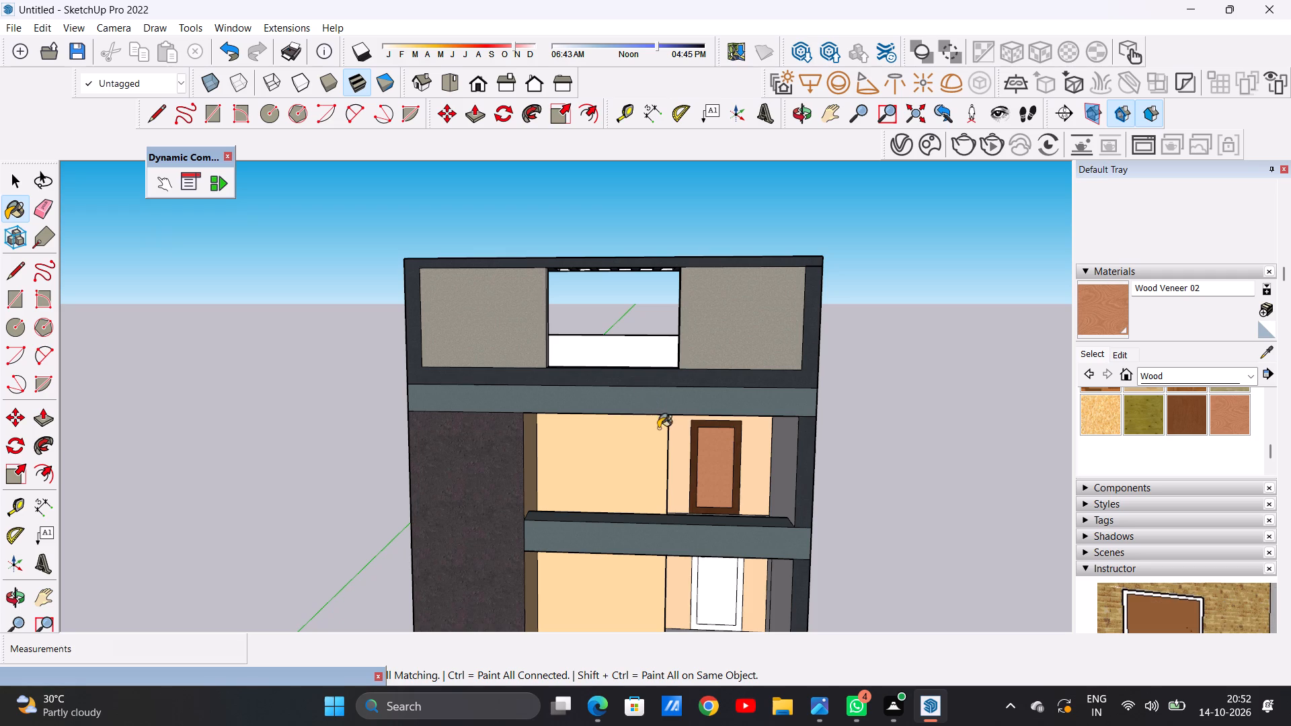
pyautogui.middleClick(742, 488)
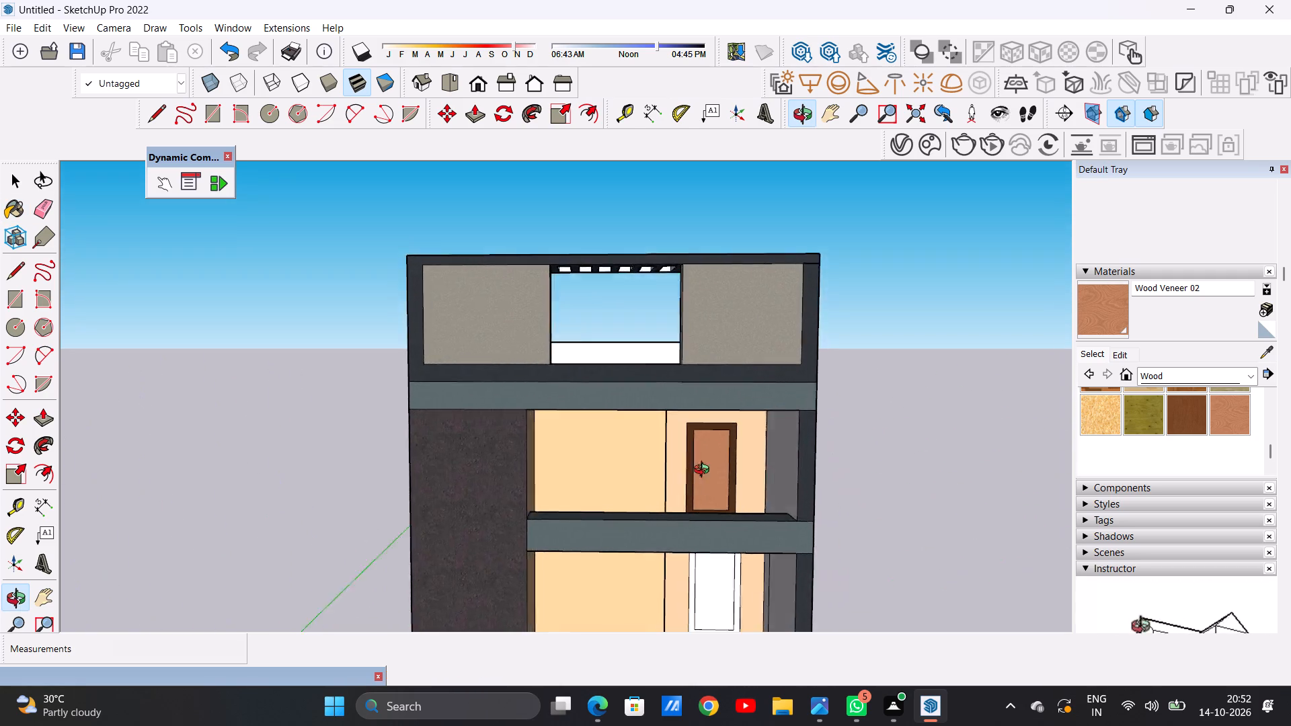
pyautogui.scroll(2, 735, 464)
pyautogui.scroll(-1, 735, 464)
pyautogui.scroll(11, 735, 464)
pyautogui.scroll(-6, 691, 422)
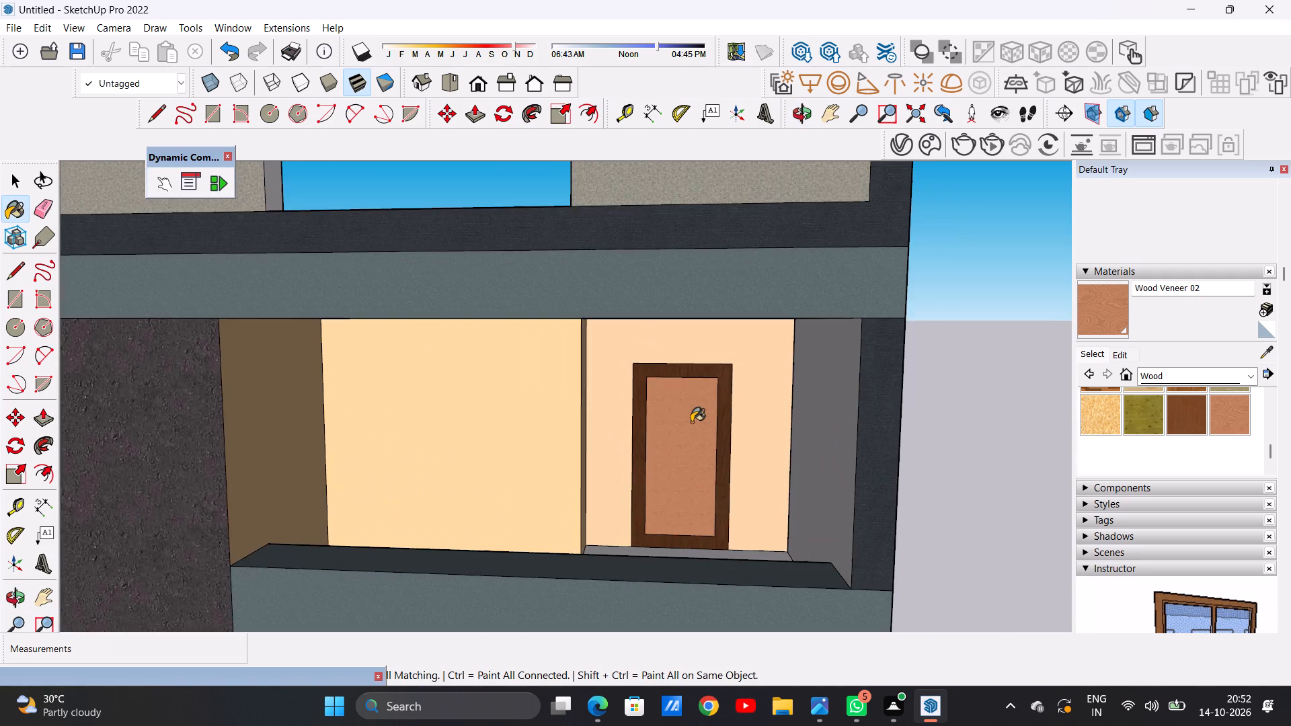
pyautogui.scroll(-4, 691, 422)
pyautogui.scroll(5, 687, 469)
pyautogui.scroll(-9, 697, 417)
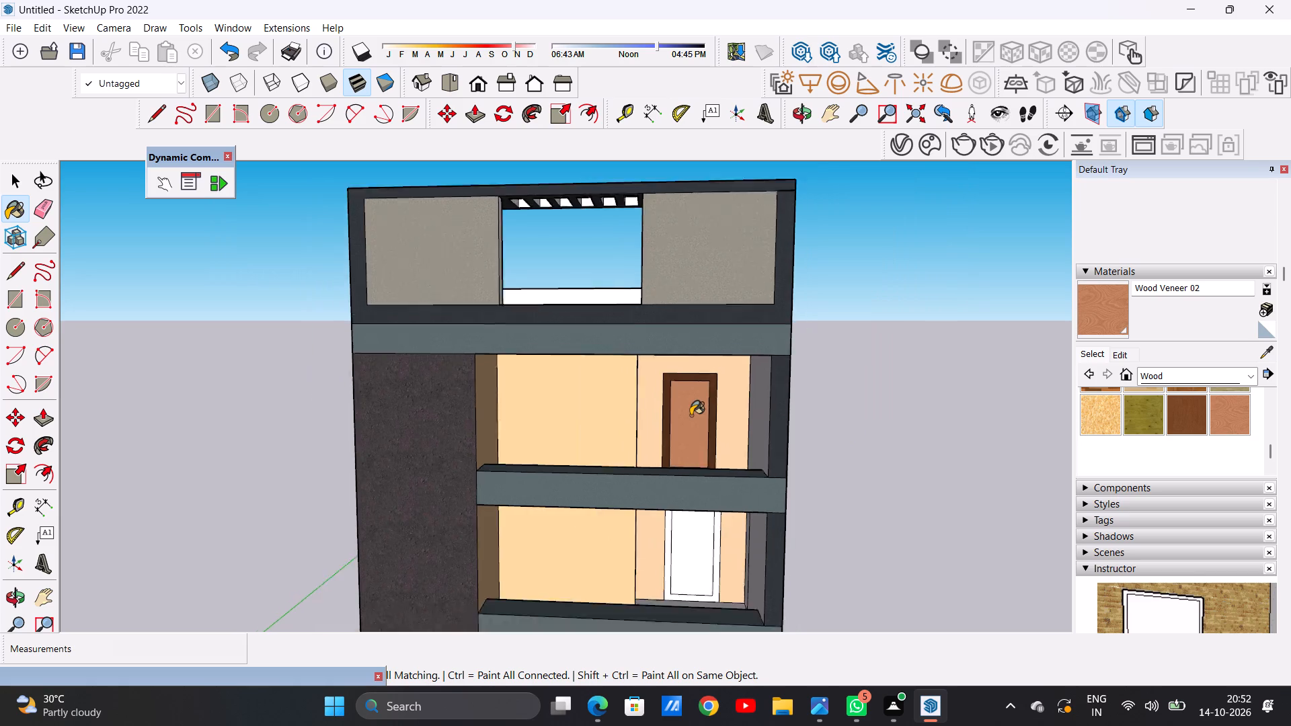
pyautogui.scroll(-2, 691, 415)
pyautogui.scroll(16, 692, 466)
pyautogui.scroll(1, 672, 376)
pyautogui.moveTo(671, 376); pyautogui.dragTo(691, 440, button='middle')
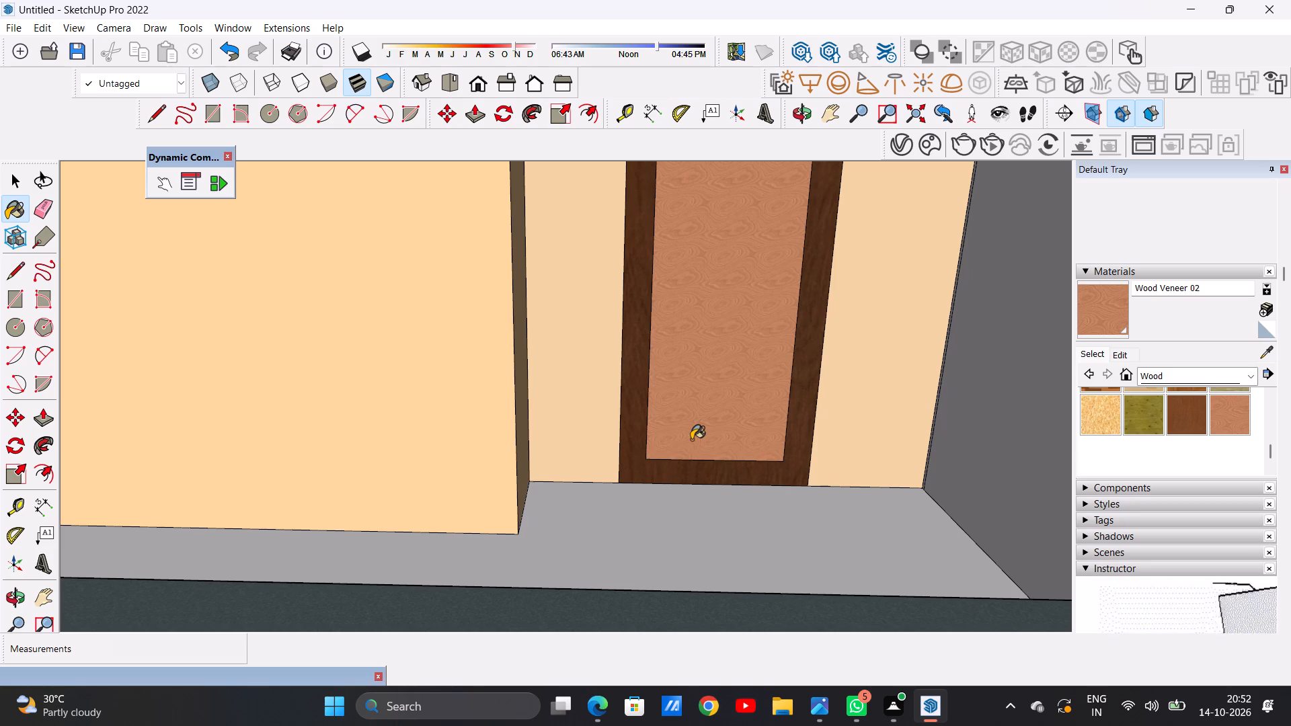
pyautogui.scroll(-5, 681, 441)
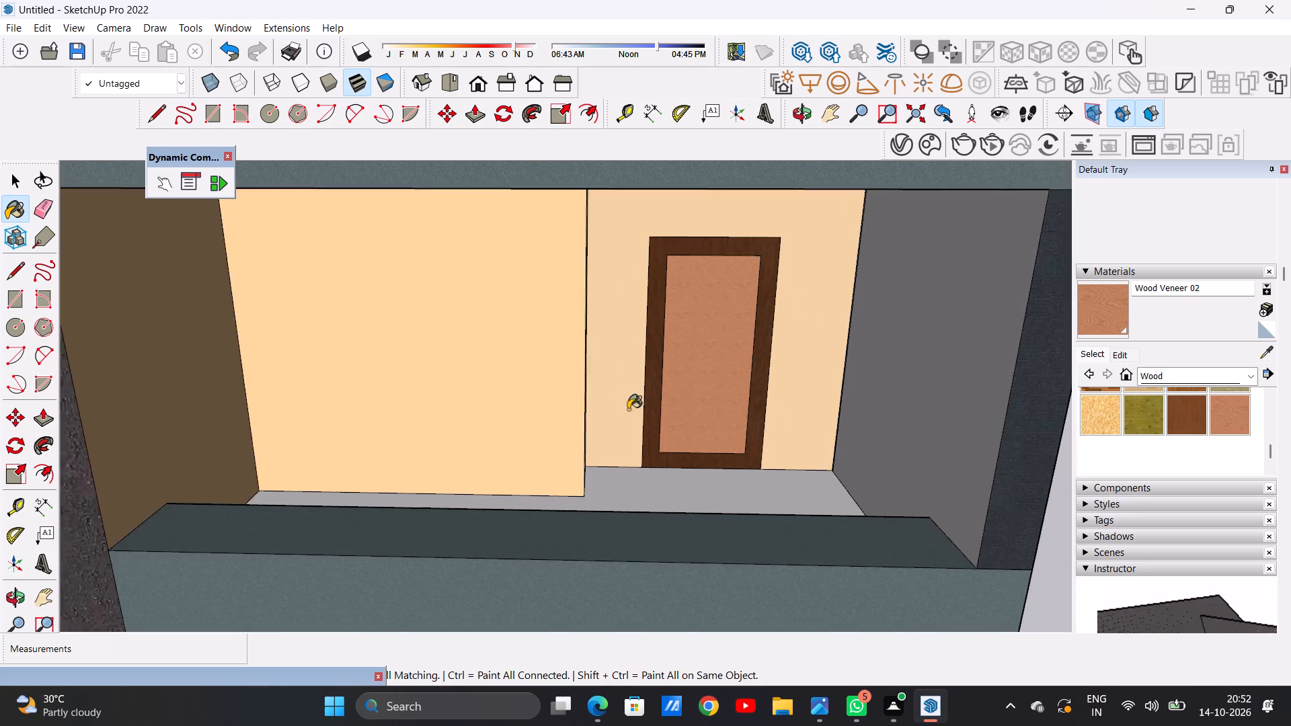
pyautogui.scroll(-5, 628, 409)
pyautogui.scroll(6, 687, 378)
pyautogui.moveTo(710, 397); pyautogui.dragTo(680, 381, button='middle')
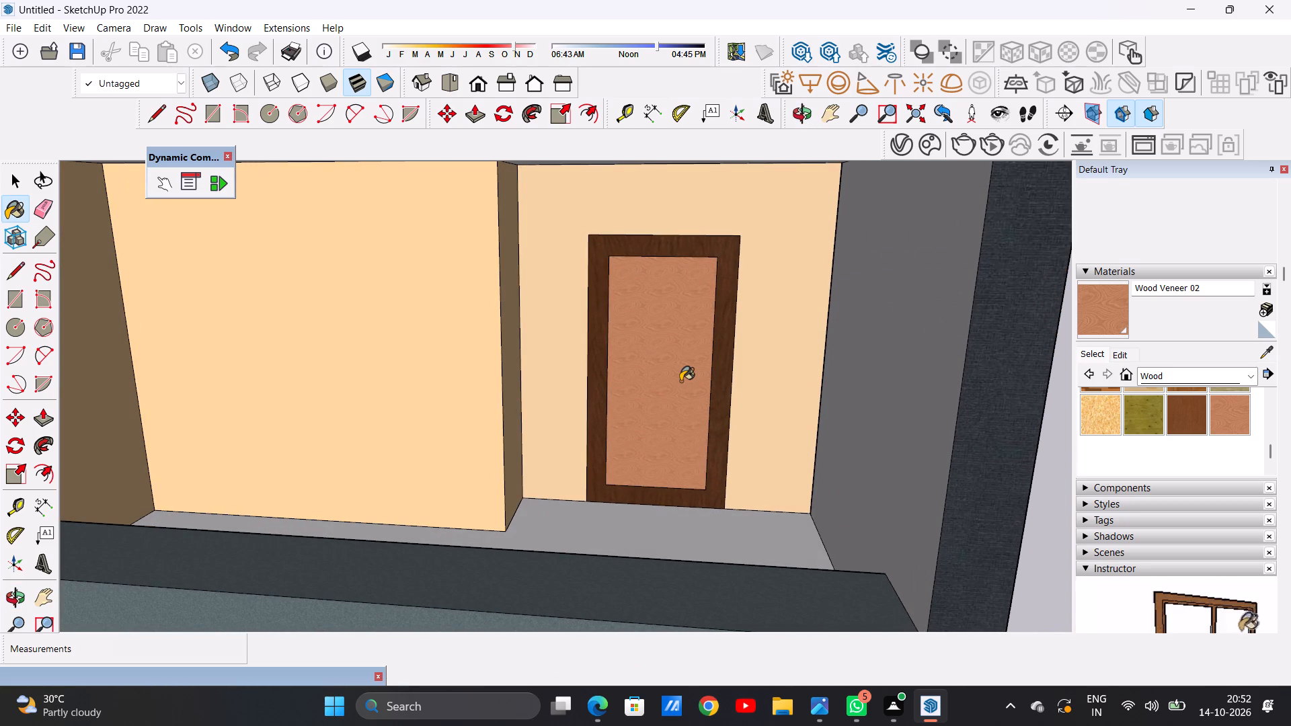
pyautogui.scroll(-6, 678, 374)
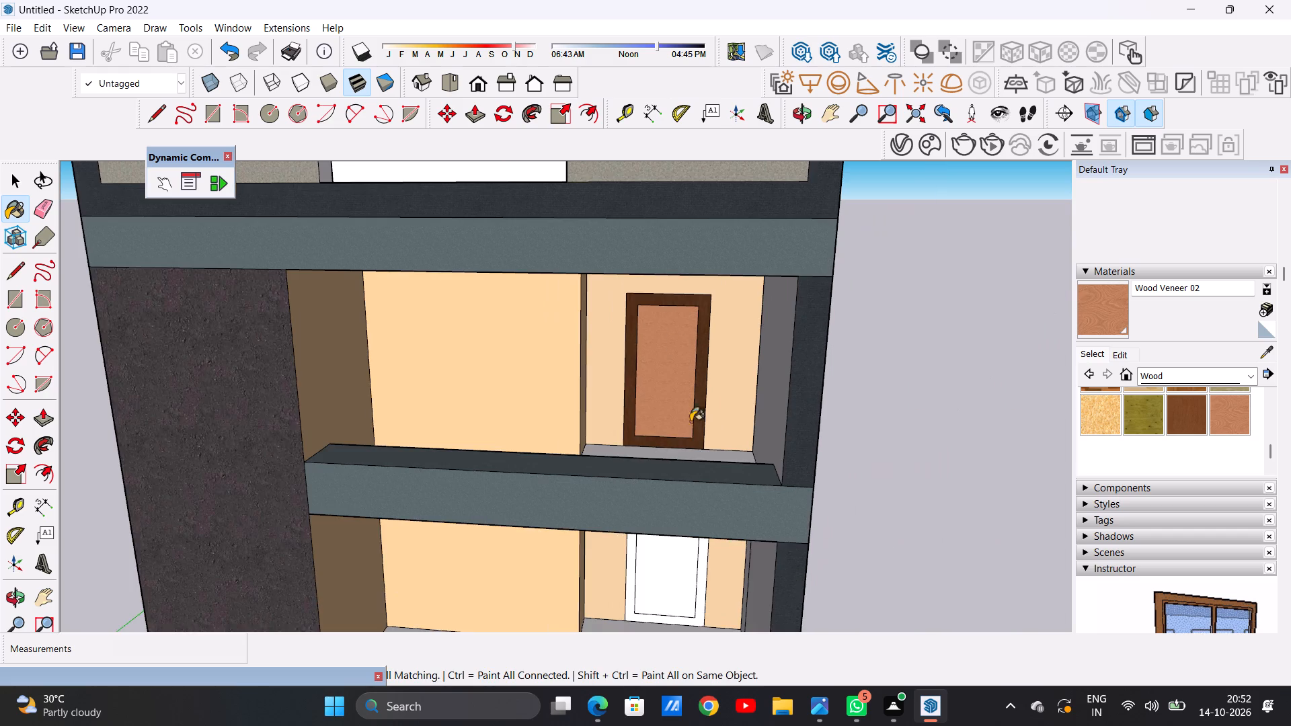
pyautogui.scroll(5, 708, 519)
pyautogui.scroll(-8, 667, 410)
# Paint the frame of the middle balcony's door with Wood Veneer 01 from the Wood collection.
pyautogui.scroll(8, 684, 503)
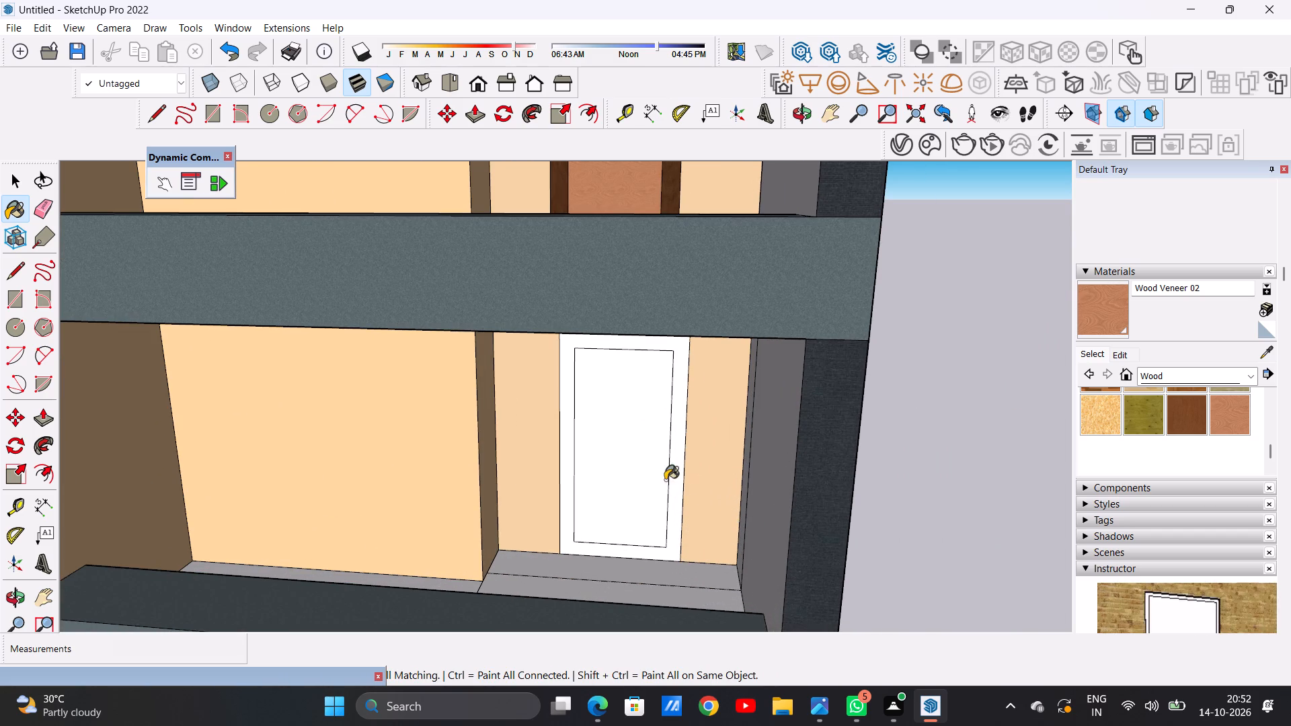
pyautogui.click(1178, 409)
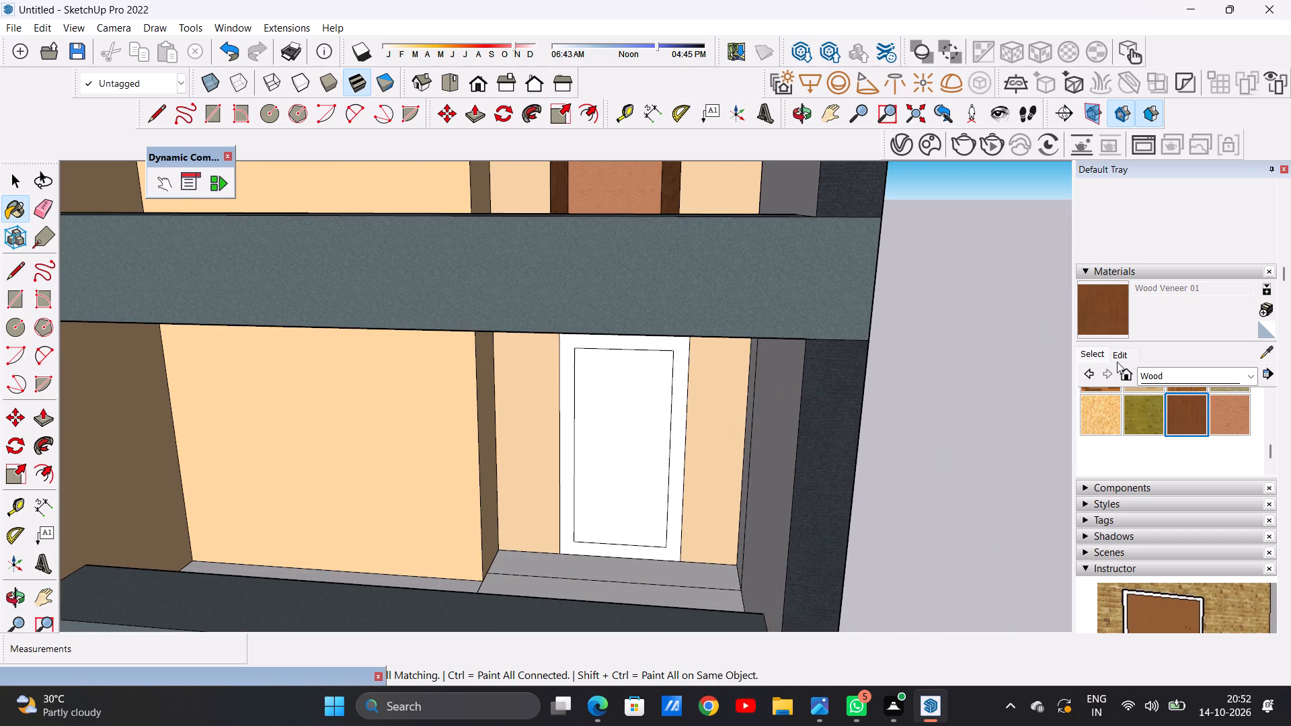
pyautogui.click(1117, 362)
pyautogui.click(1115, 354)
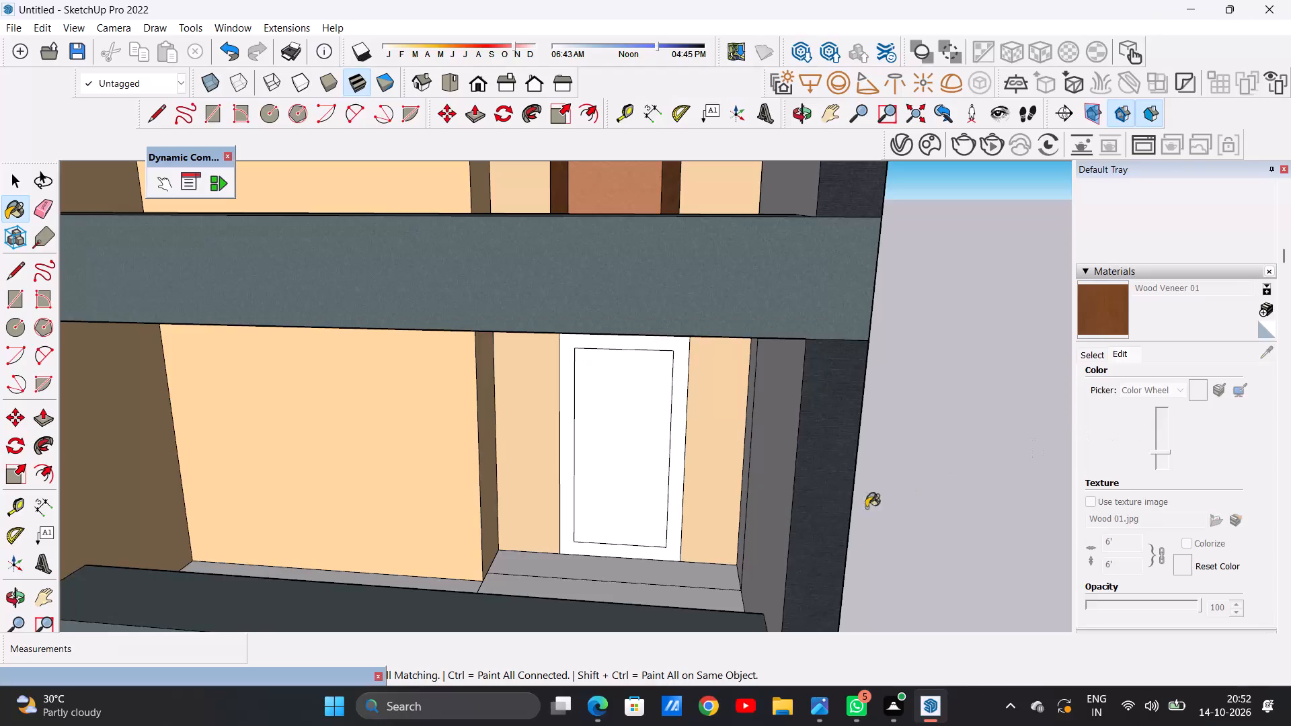
pyautogui.click(680, 448)
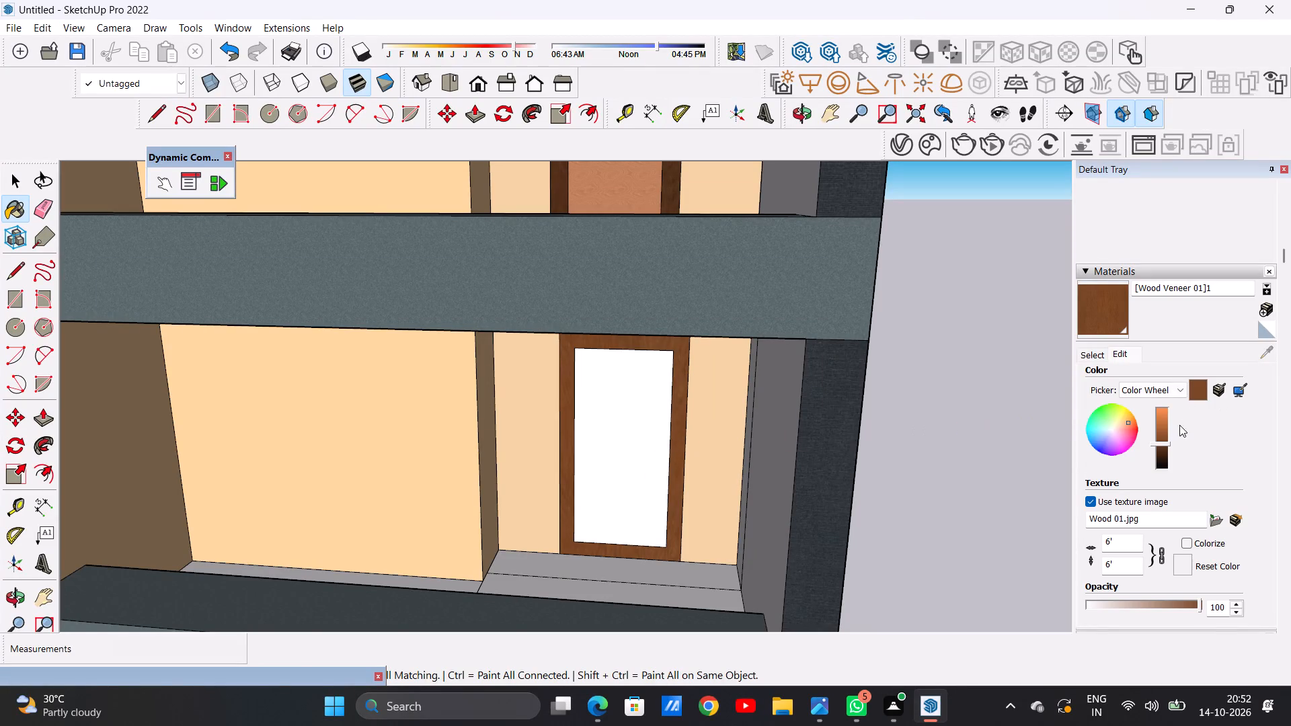
# Darken the middle door frame's wood veneer by lowering its colour brightness, matching the frame of the door above.
pyautogui.click(1160, 450)
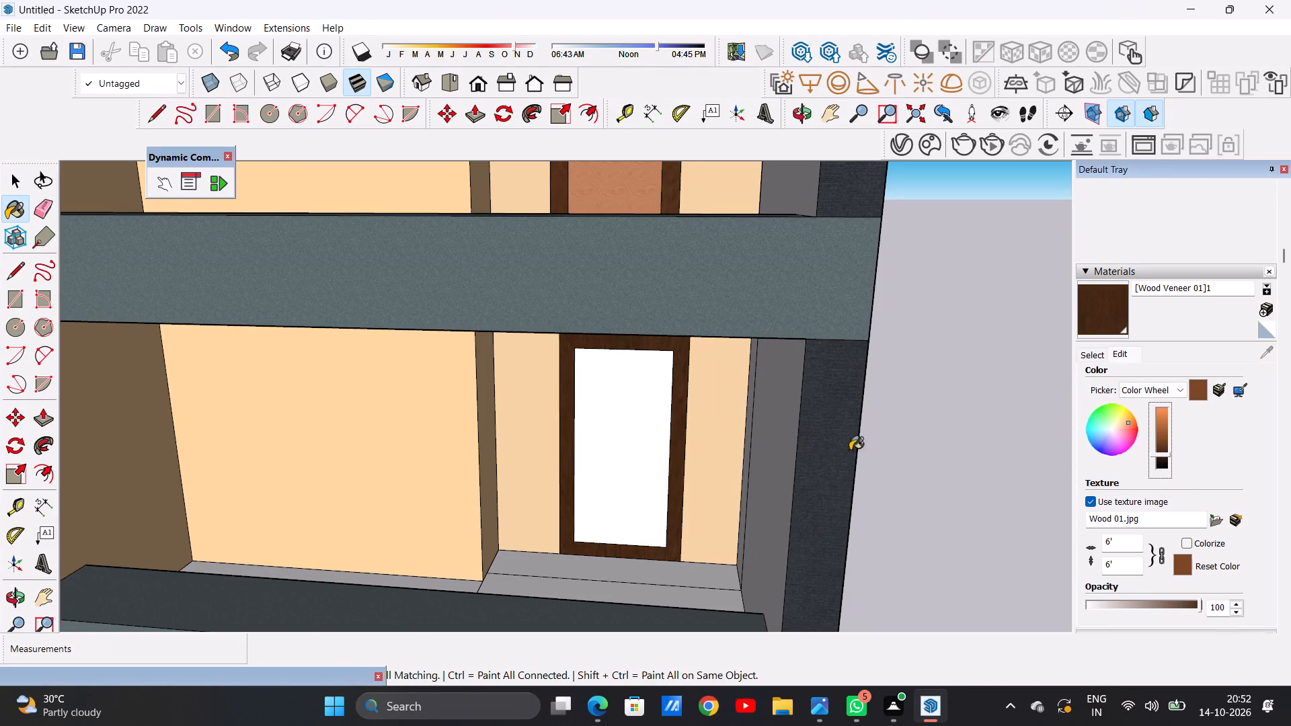
pyautogui.scroll(-6, 736, 458)
pyautogui.scroll(4, 736, 458)
pyautogui.scroll(3, 1168, 455)
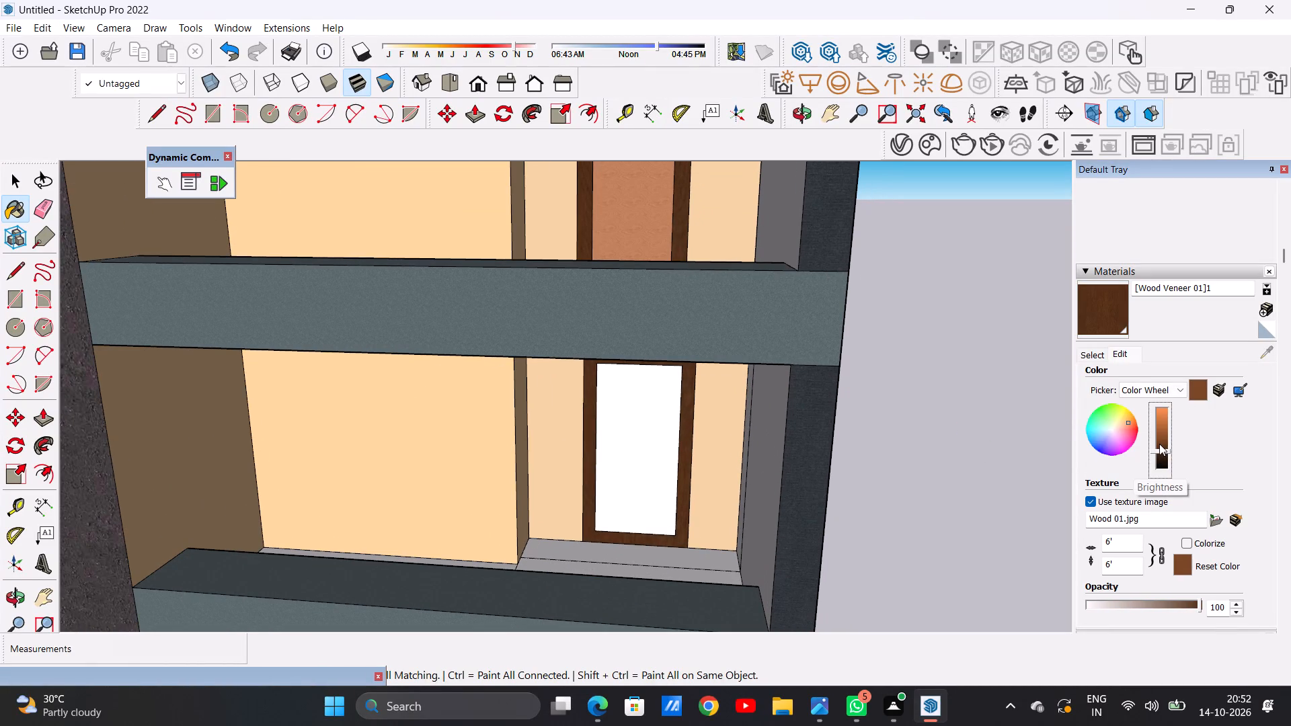
pyautogui.click(1160, 445)
pyautogui.scroll(-9, 682, 483)
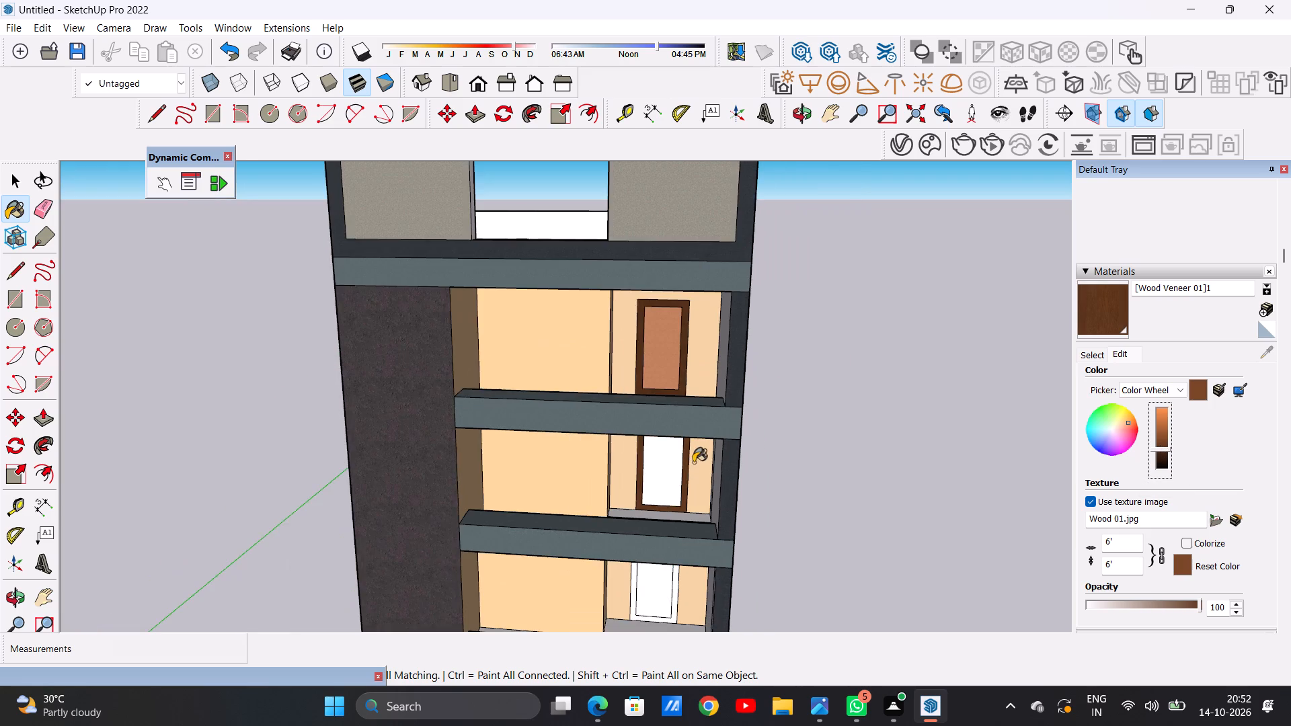
pyautogui.scroll(8, 685, 483)
pyautogui.press('space')
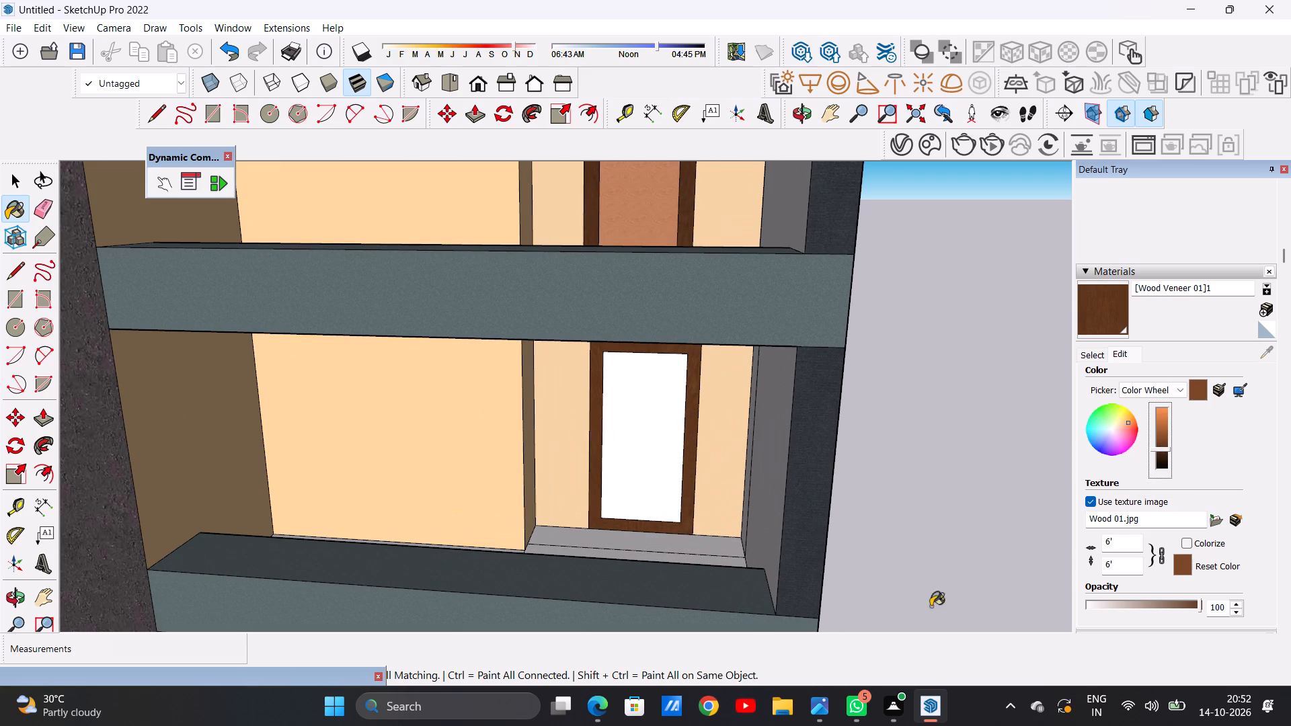
# Paint the inner panel of the middle balcony's door with Wood Veneer 02.
pyautogui.click(1092, 356)
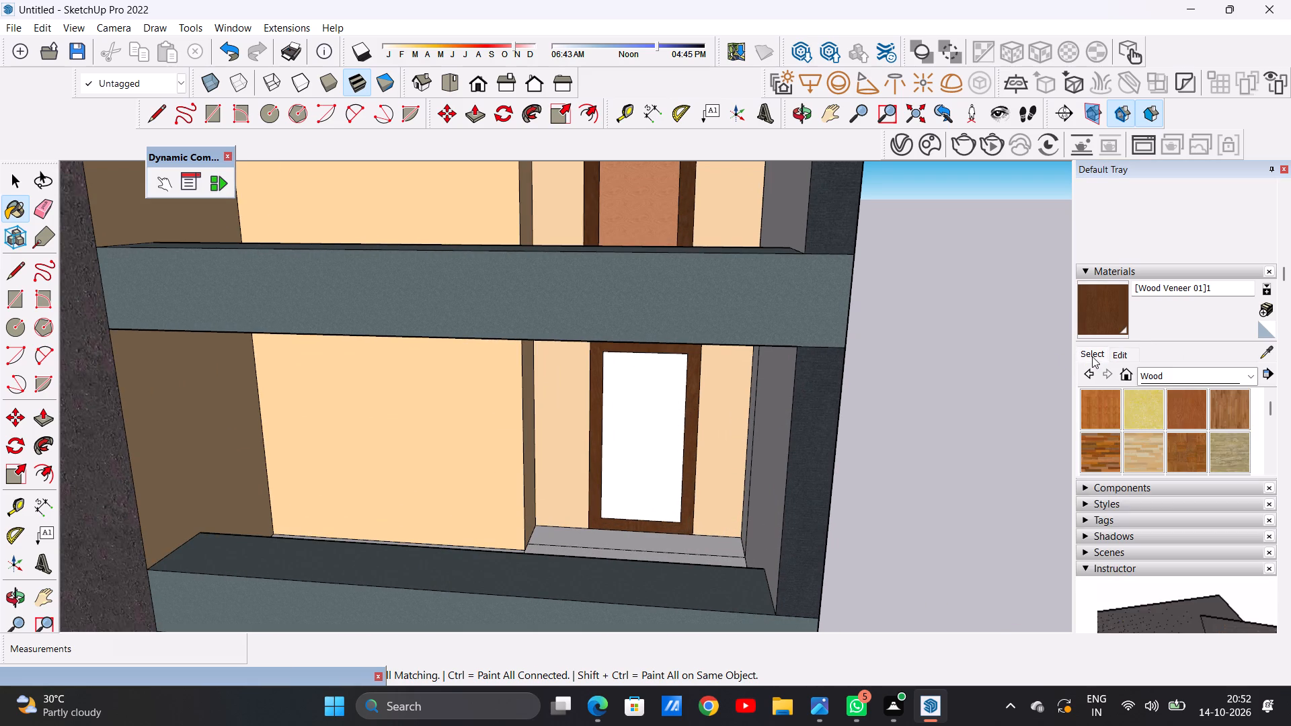
pyautogui.scroll(-2, 1155, 413)
pyautogui.click(1220, 404)
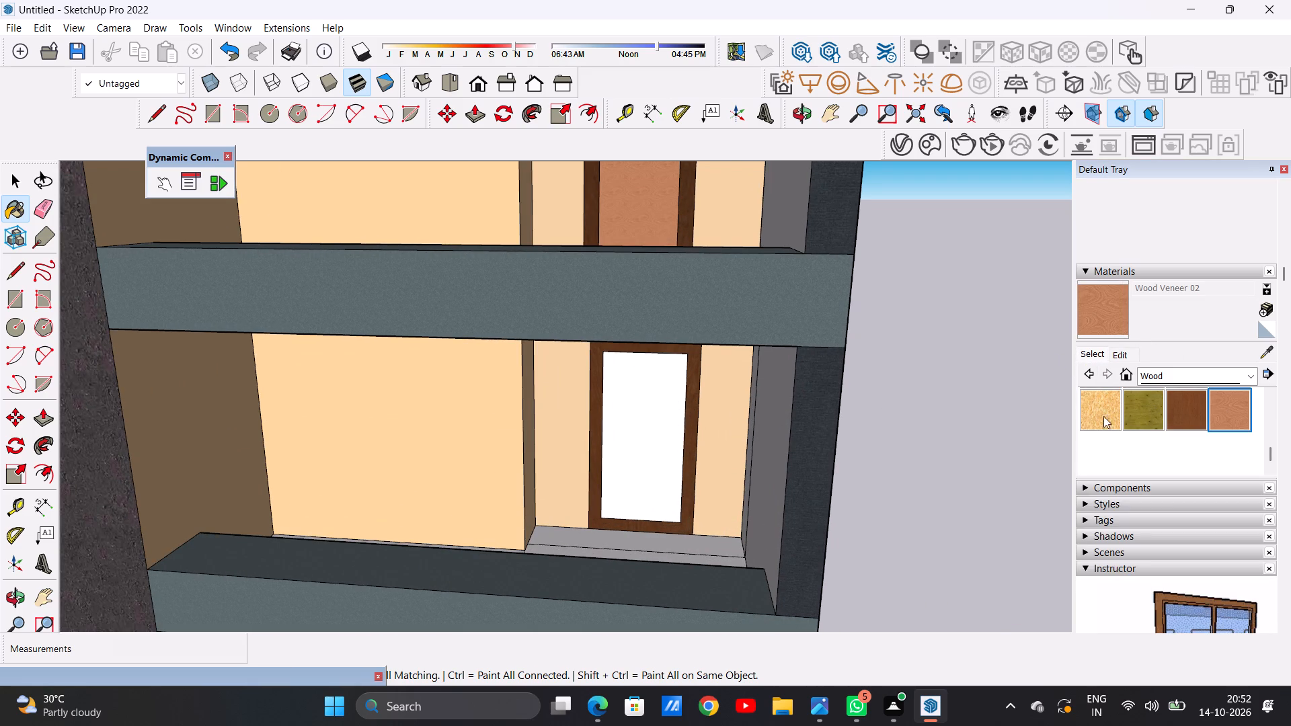
pyautogui.click(647, 432)
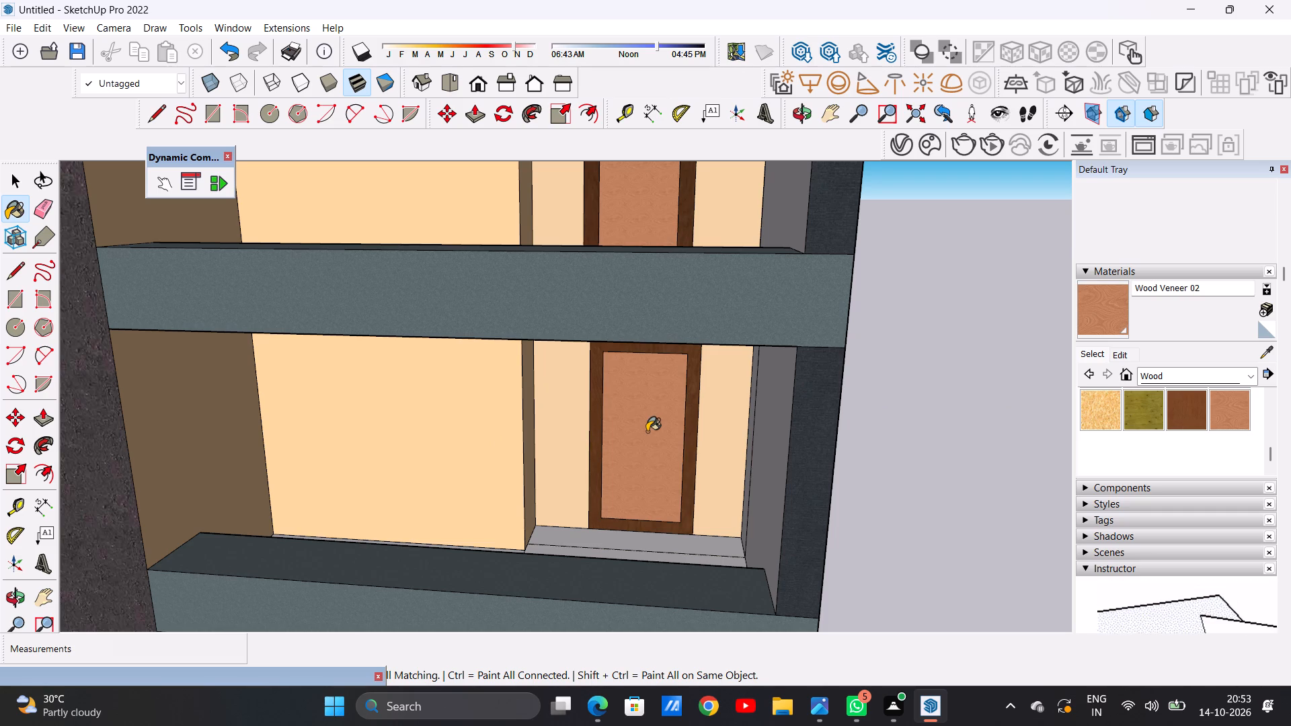
# Paint the frame of the lowest balcony's door with Wood Veneer 01 from the Wood collection.
pyautogui.scroll(-10, 674, 350)
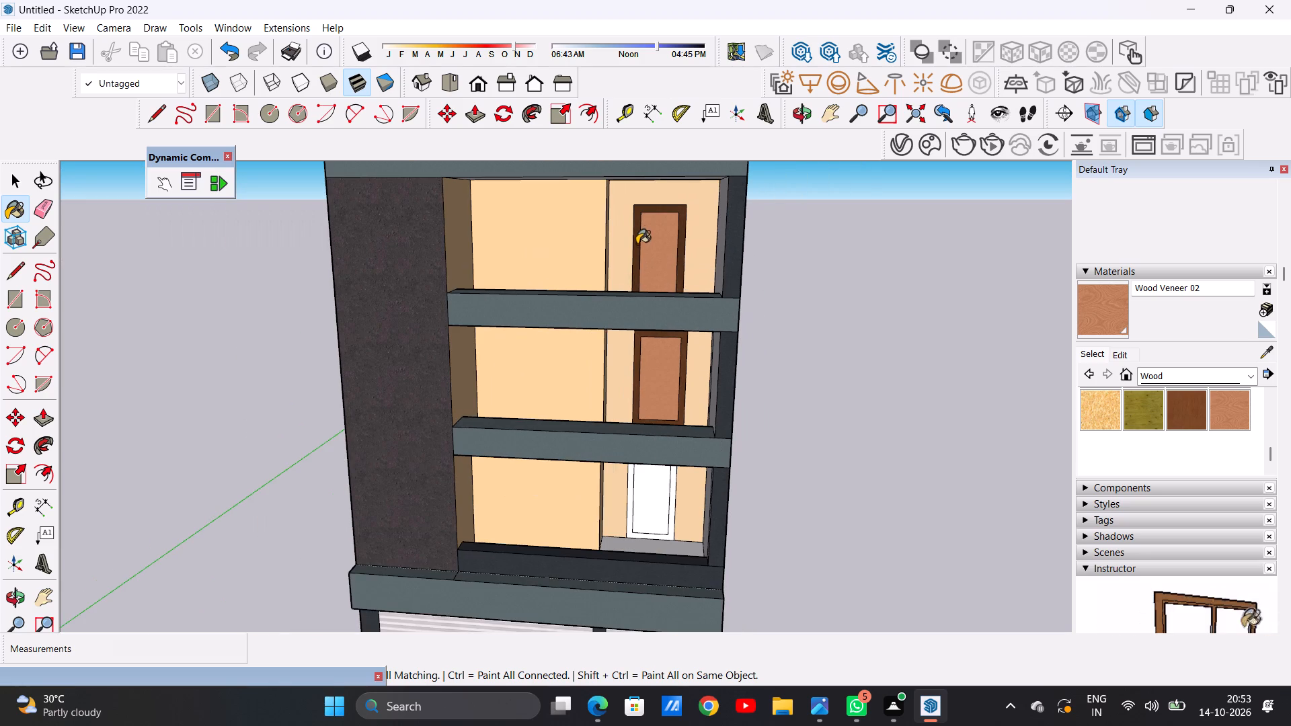
pyautogui.press('space')
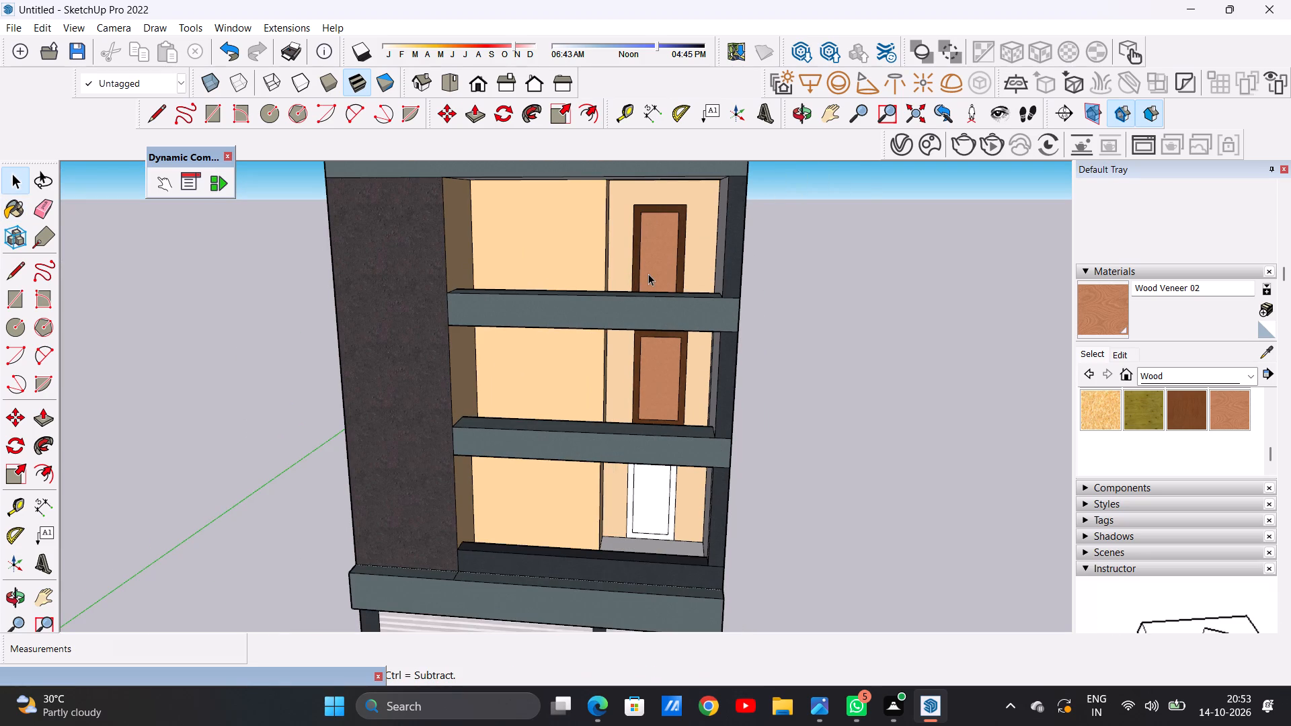
pyautogui.scroll(1, 666, 534)
pyautogui.scroll(-1, 666, 534)
pyautogui.scroll(4, 666, 534)
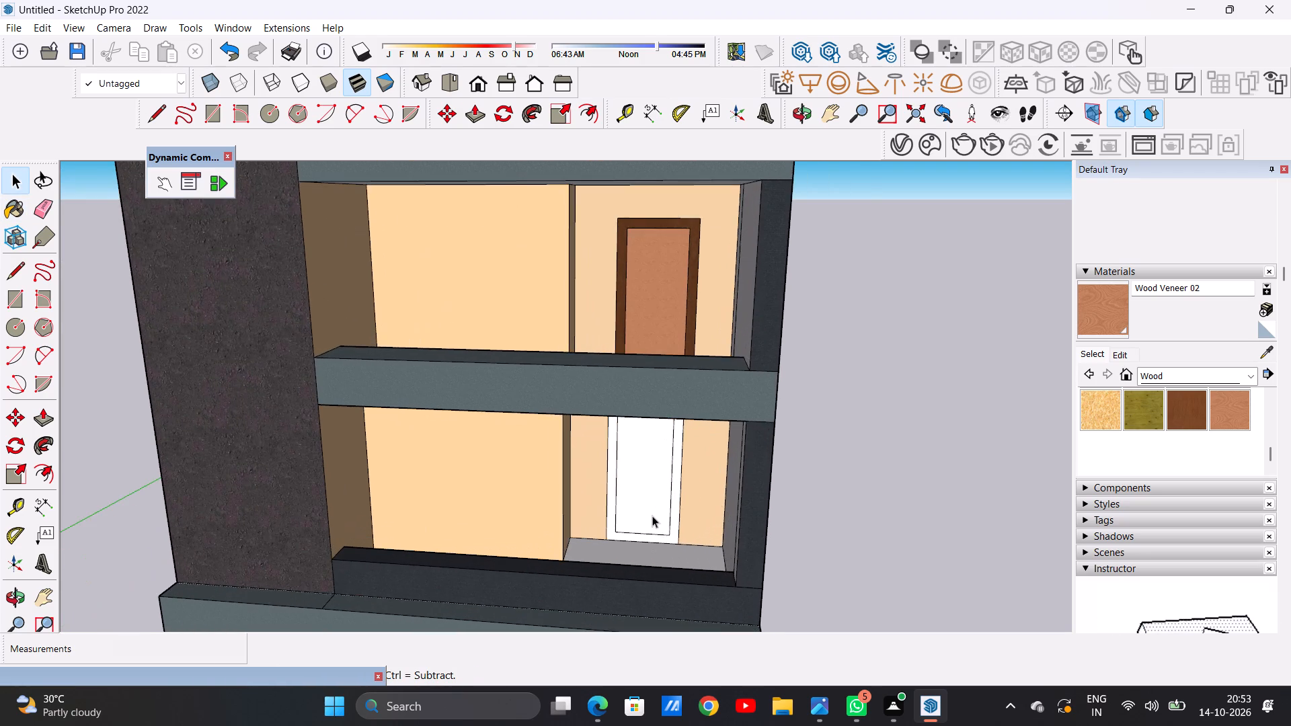
pyautogui.moveTo(652, 516); pyautogui.dragTo(651, 467, button='middle')
pyautogui.scroll(4, 651, 467)
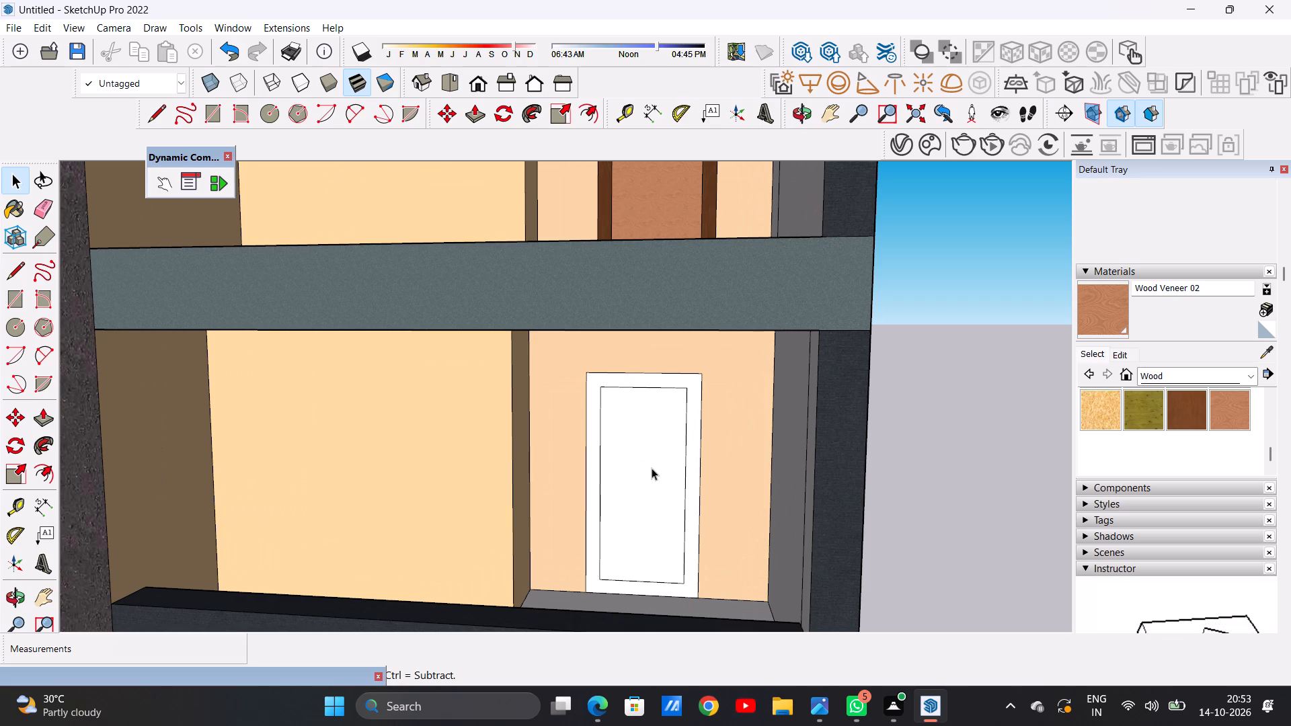
pyautogui.scroll(-6, 650, 467)
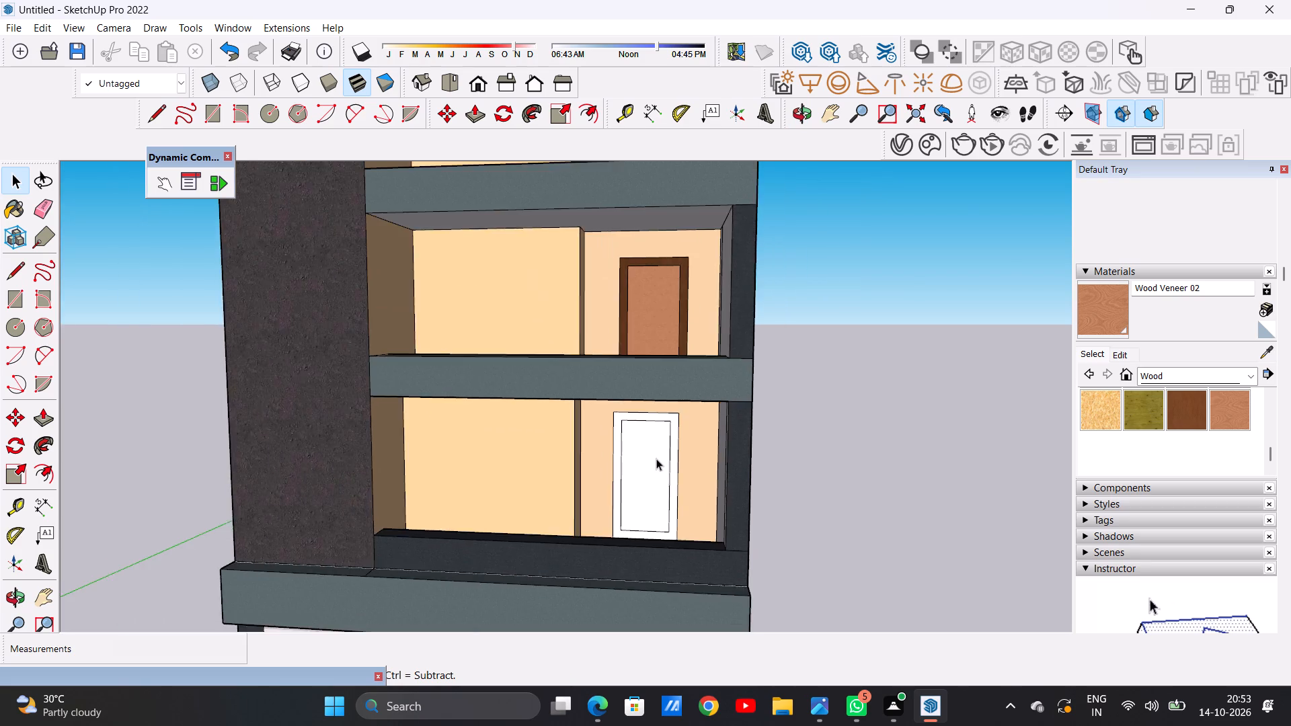
pyautogui.scroll(8, 661, 463)
pyautogui.scroll(-6, 659, 451)
pyautogui.scroll(5, 686, 475)
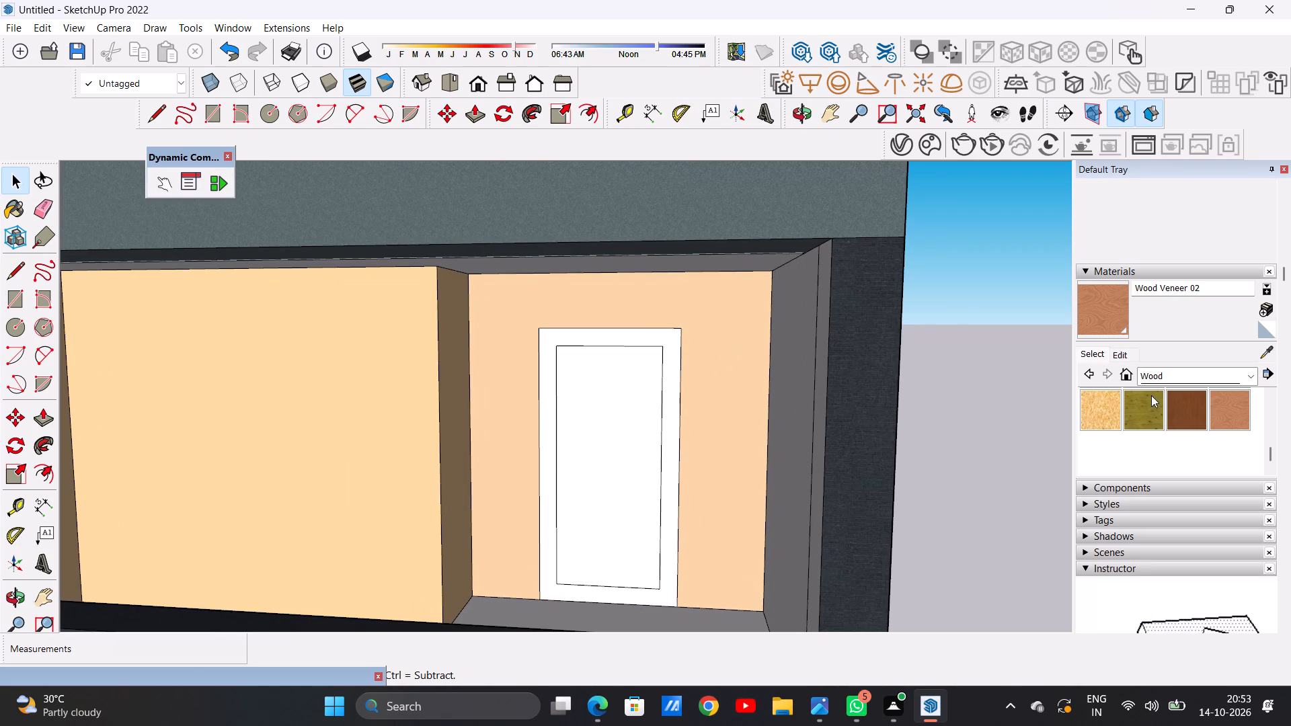
pyautogui.click(1183, 399)
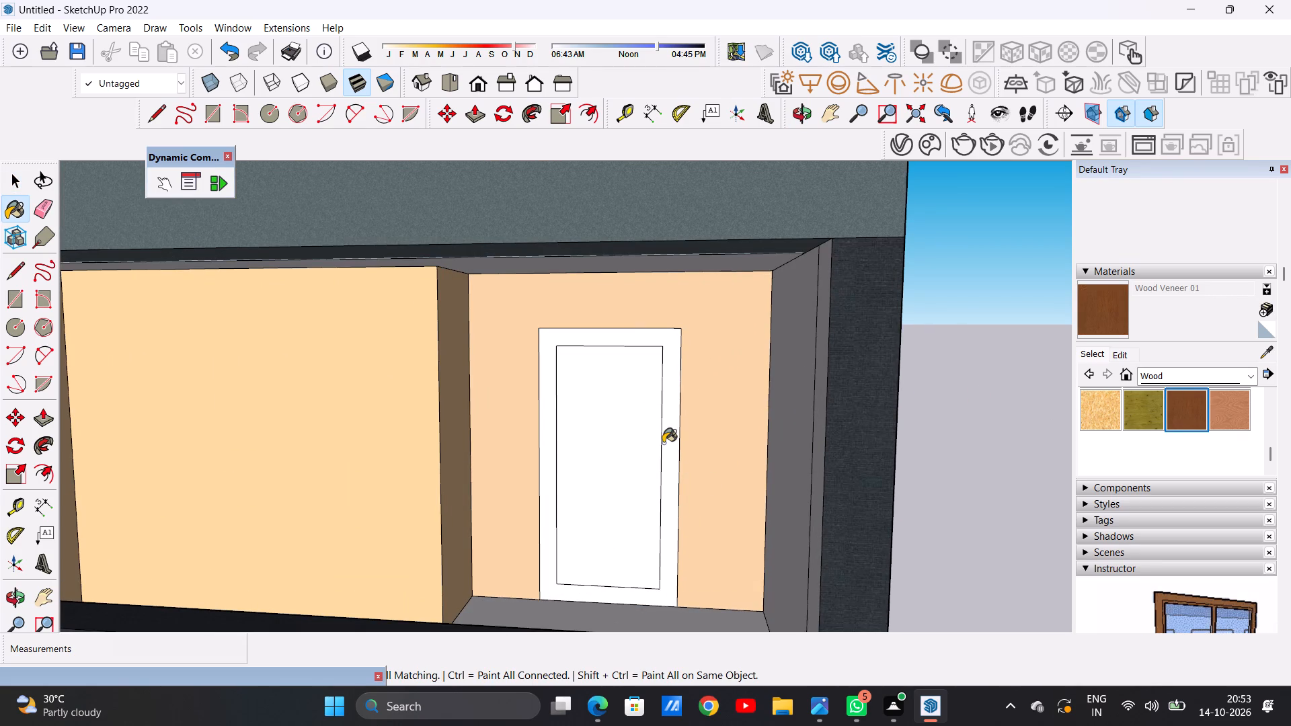
pyautogui.click(672, 440)
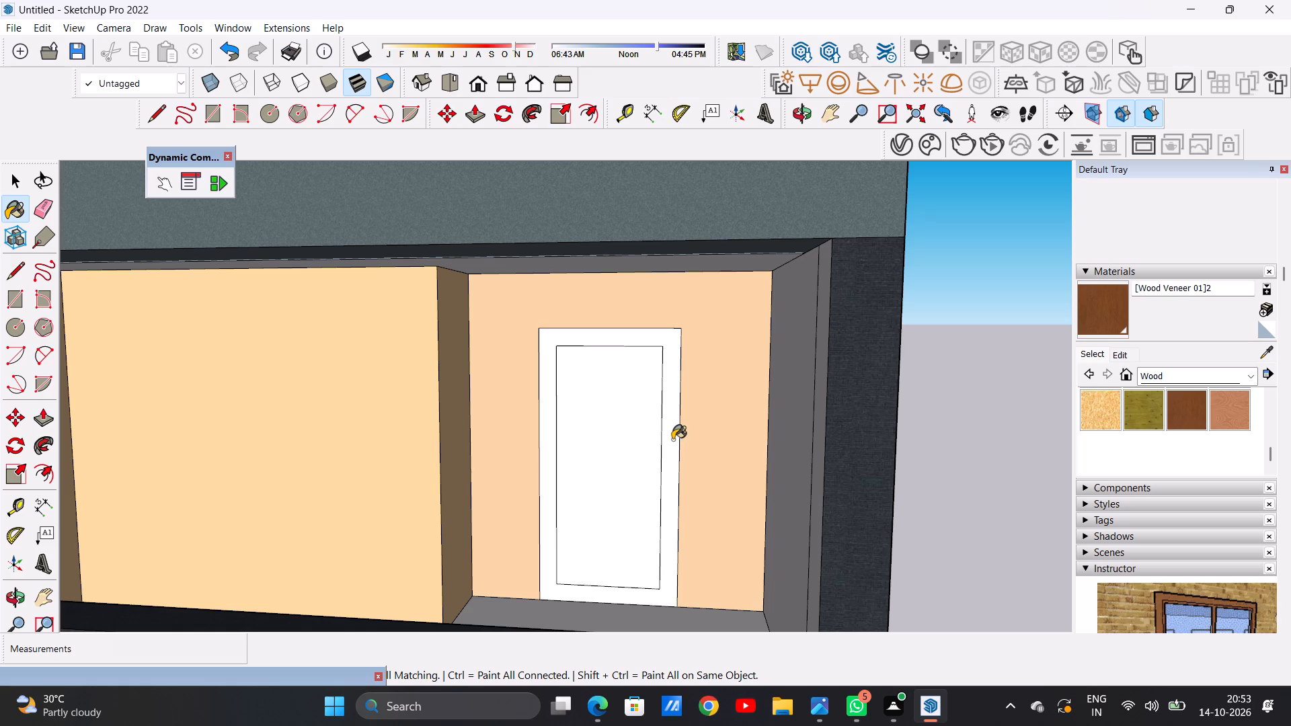
# Darken the lowest door frame's wood veneer by lowering its colour brightness, matching the door frames above.
pyautogui.click(1117, 350)
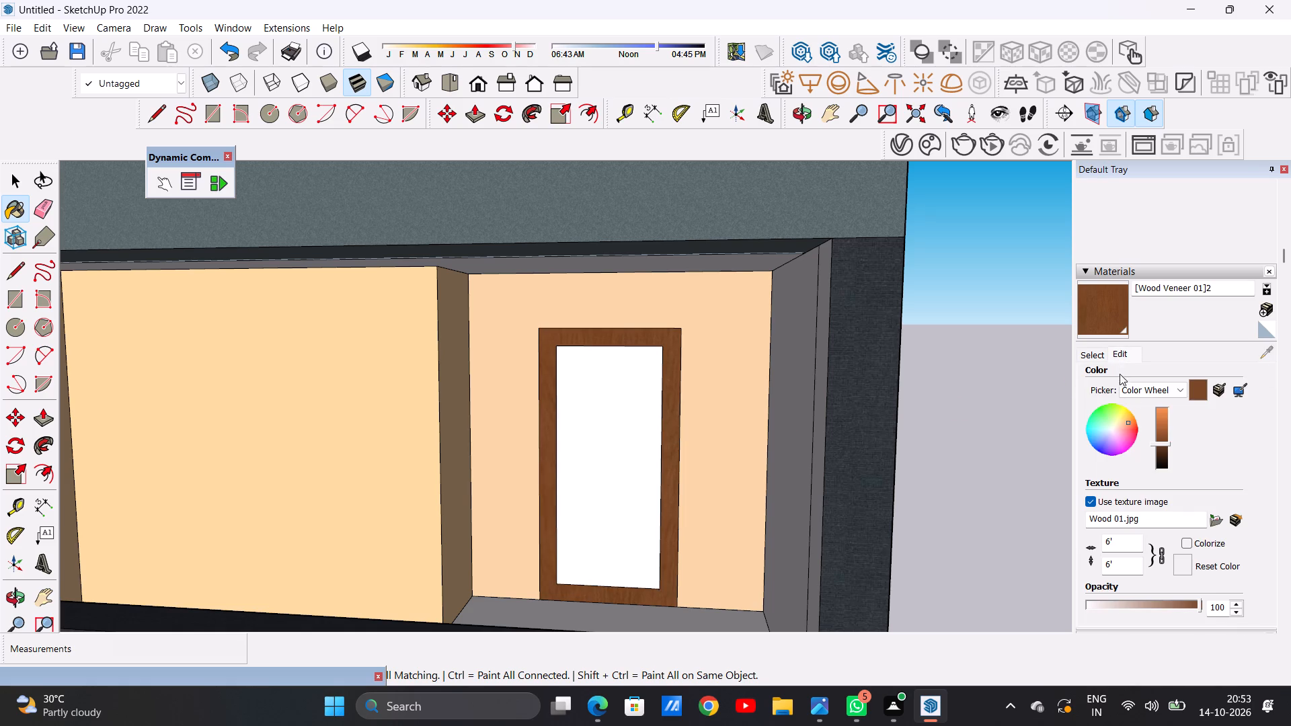
pyautogui.click(1161, 446)
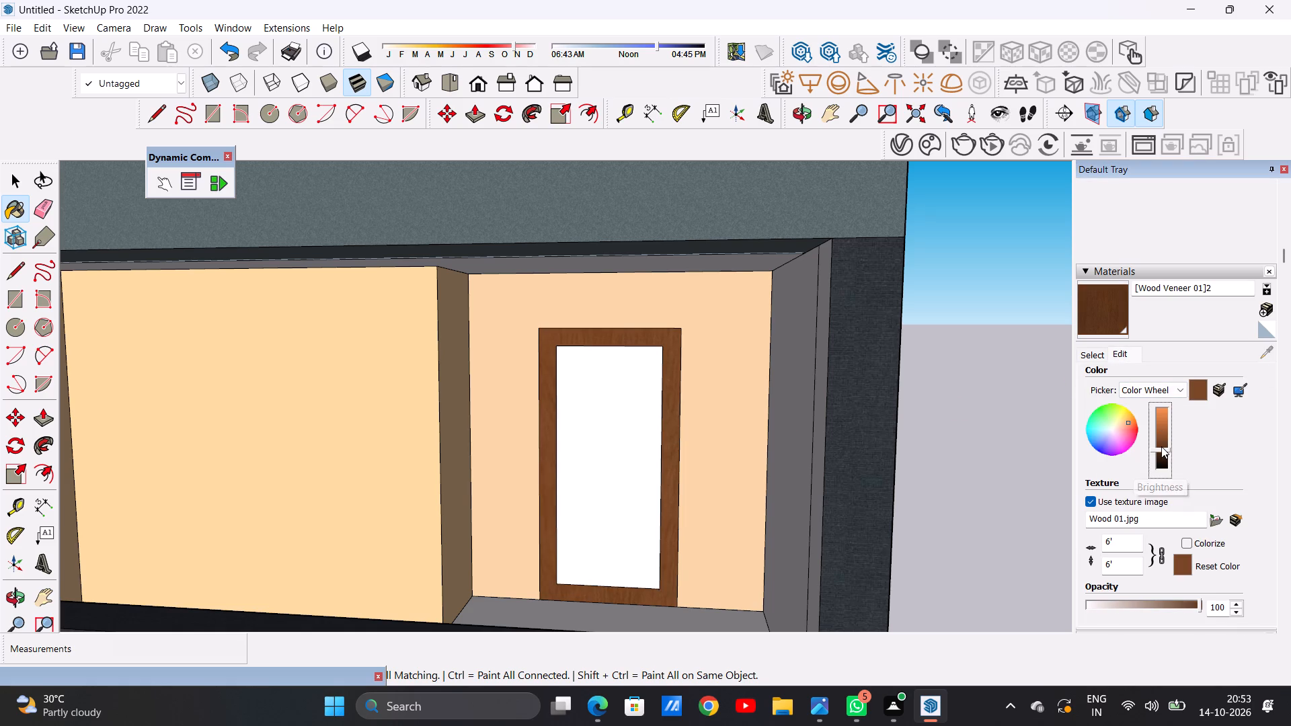
pyautogui.scroll(-9, 639, 373)
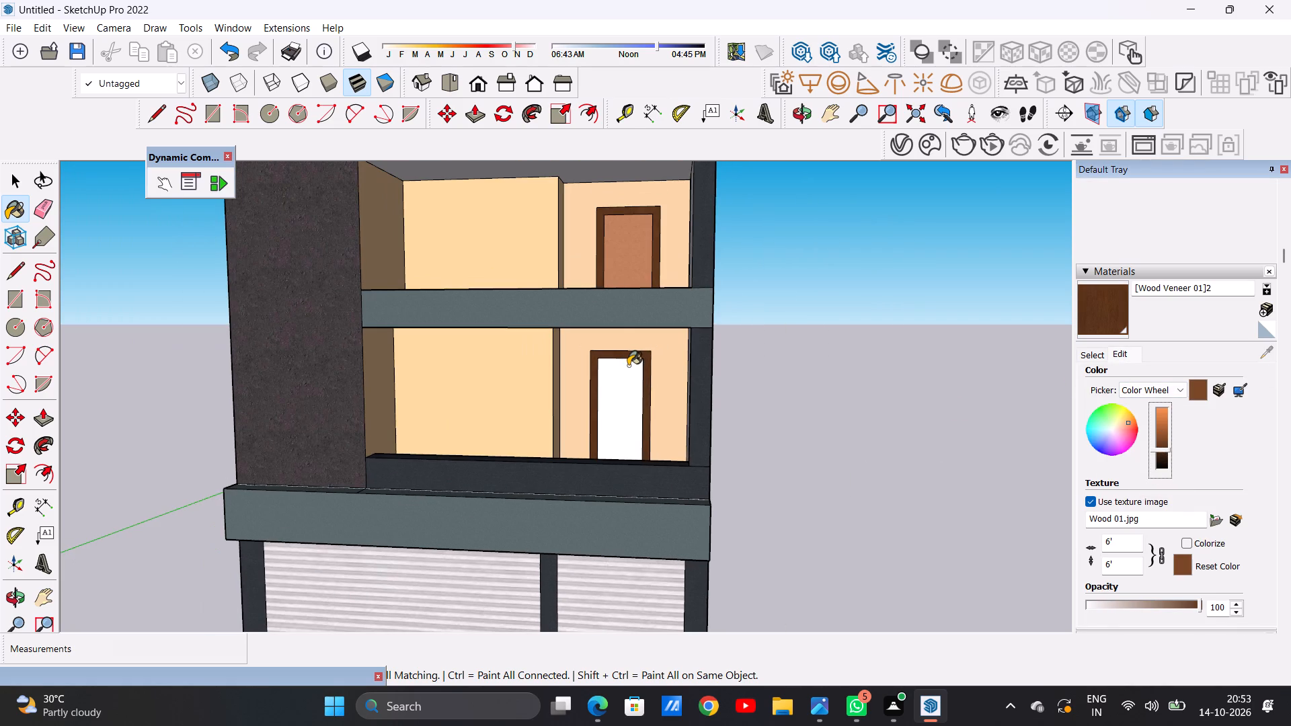
pyautogui.press('space')
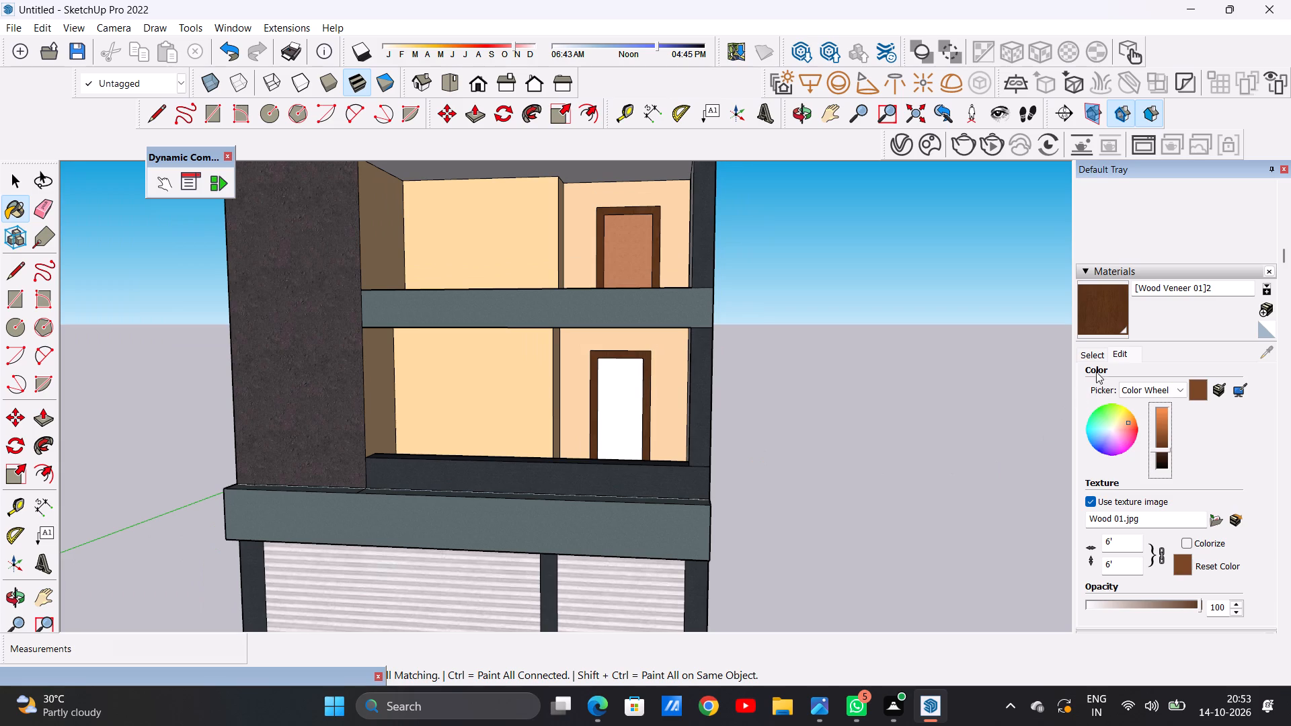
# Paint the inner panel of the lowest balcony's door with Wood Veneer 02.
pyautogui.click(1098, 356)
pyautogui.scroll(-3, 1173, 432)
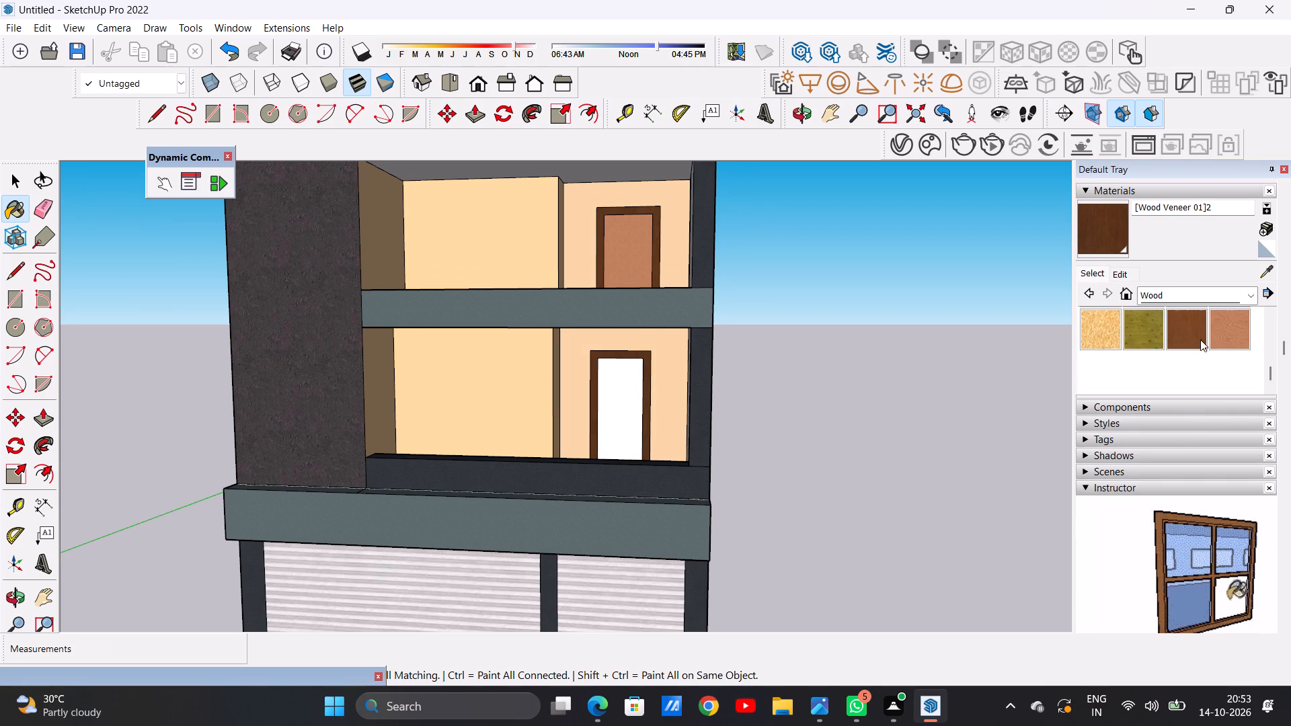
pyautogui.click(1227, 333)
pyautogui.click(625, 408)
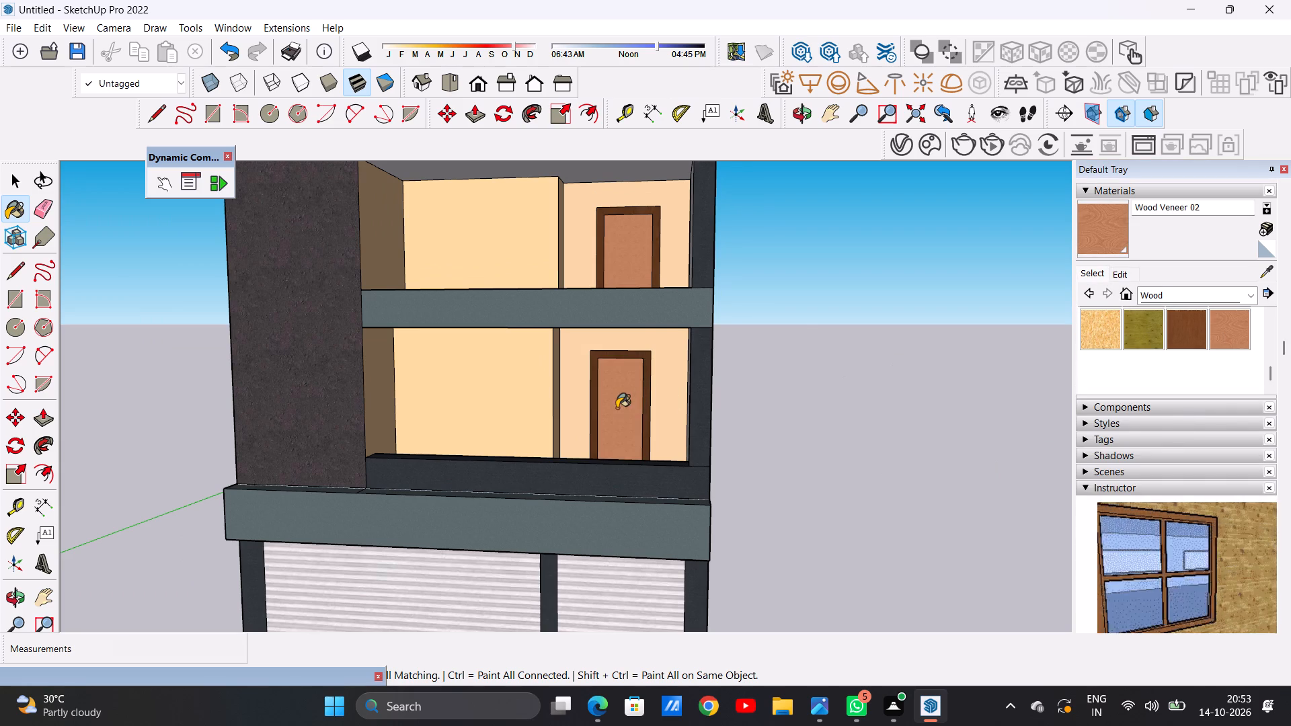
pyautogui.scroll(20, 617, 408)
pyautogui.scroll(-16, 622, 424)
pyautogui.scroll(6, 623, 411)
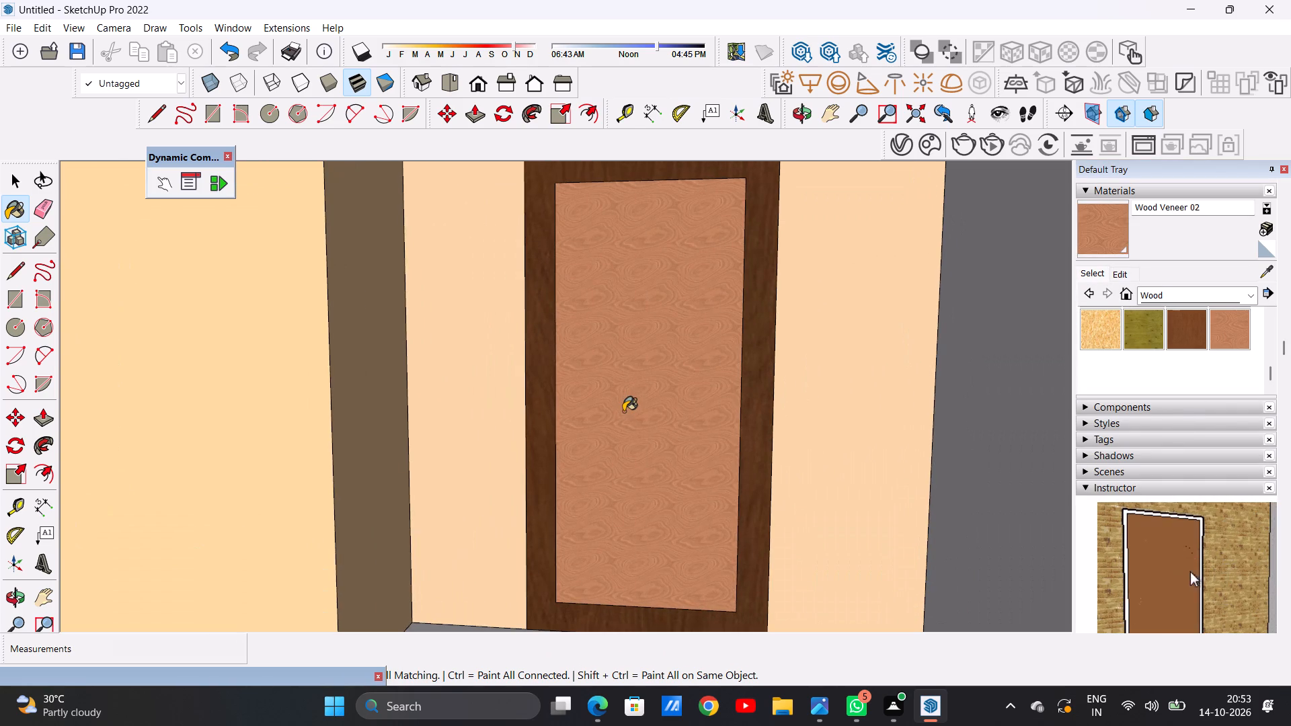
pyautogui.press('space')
# Examine the whole facade from above, then the lowest balcony's unpainted floor and door up close.
pyautogui.scroll(-3, 620, 409)
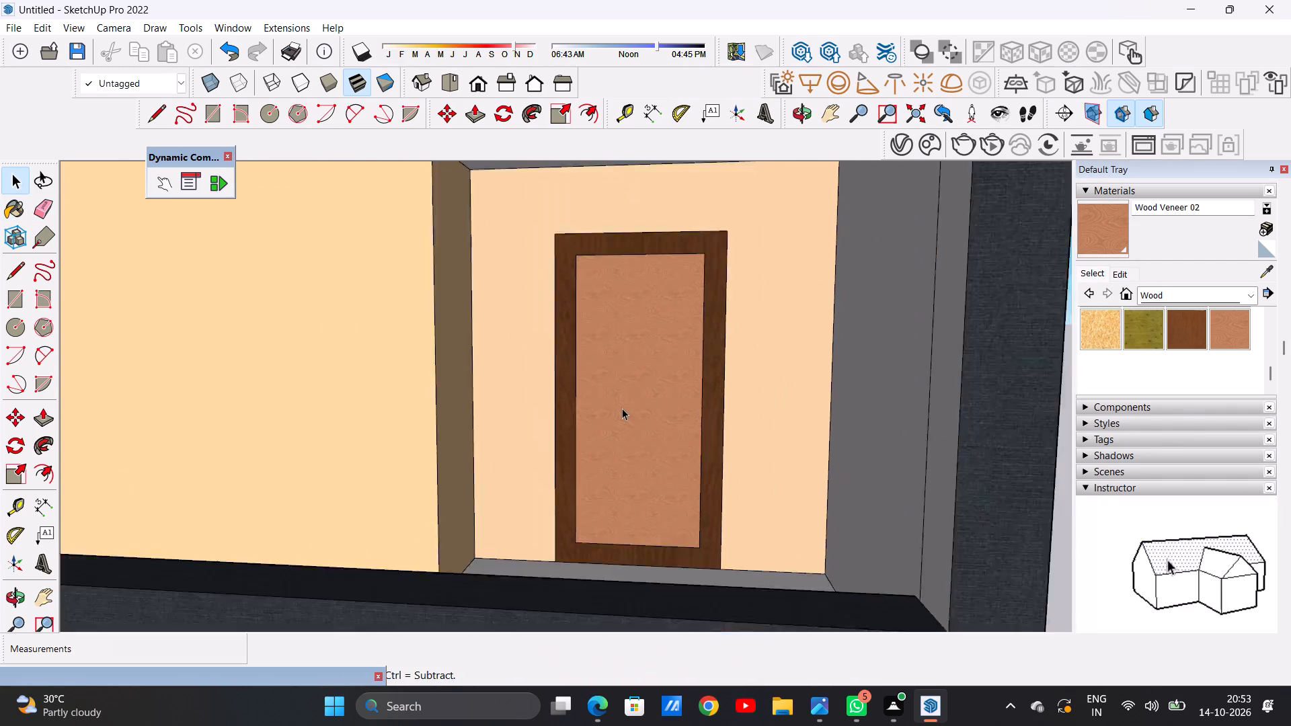
pyautogui.scroll(-11, 622, 408)
pyautogui.moveTo(713, 376); pyautogui.dragTo(697, 498, button='middle')
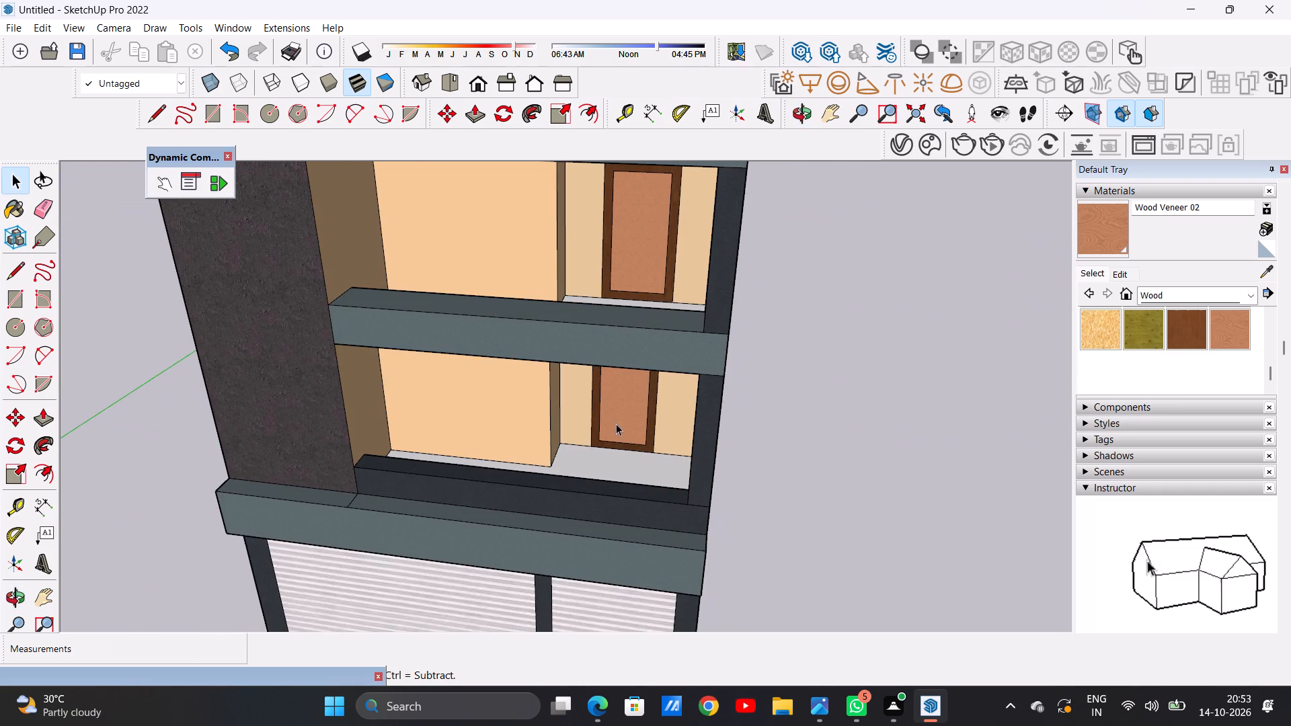
pyautogui.moveTo(592, 300); pyautogui.dragTo(615, 462, button='middle')
pyautogui.scroll(-13, 626, 334)
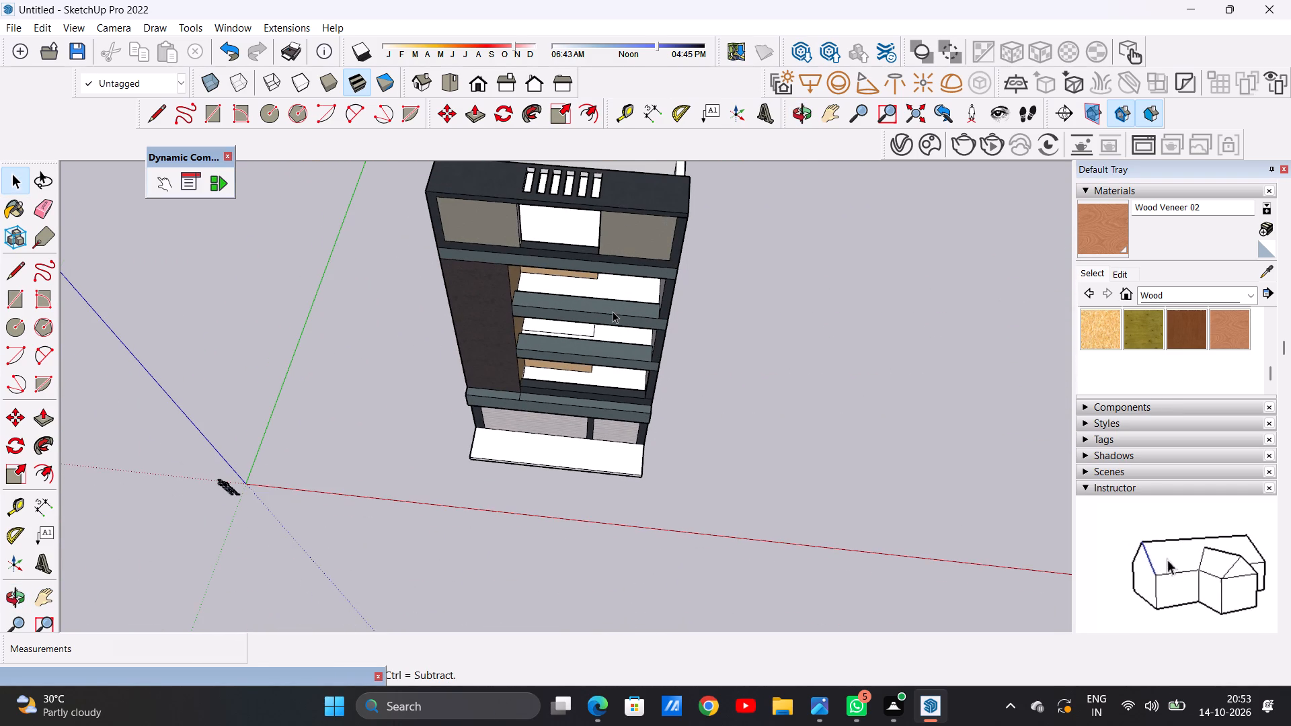
pyautogui.scroll(-8, 599, 300)
pyautogui.moveTo(592, 360); pyautogui.dragTo(584, 294, button='middle')
pyautogui.scroll(3, 655, 352)
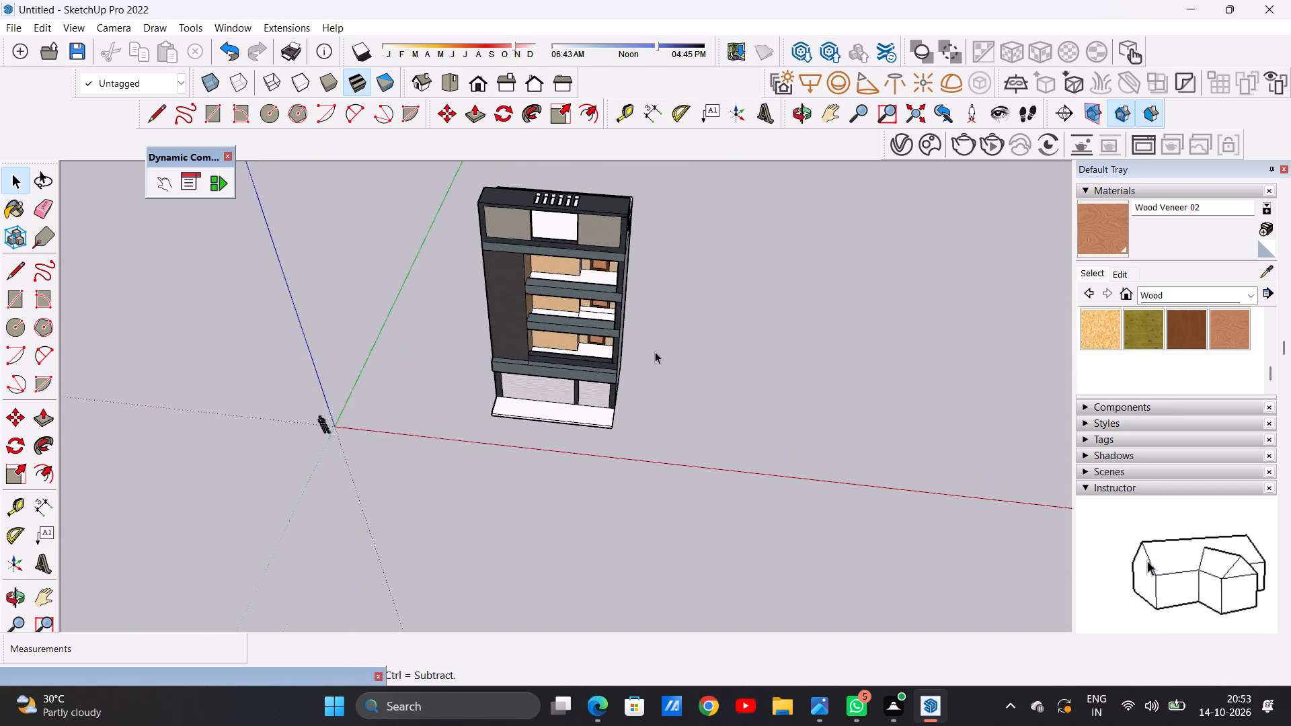
pyautogui.scroll(19, 655, 352)
pyautogui.moveTo(576, 315); pyautogui.dragTo(563, 366, button='middle')
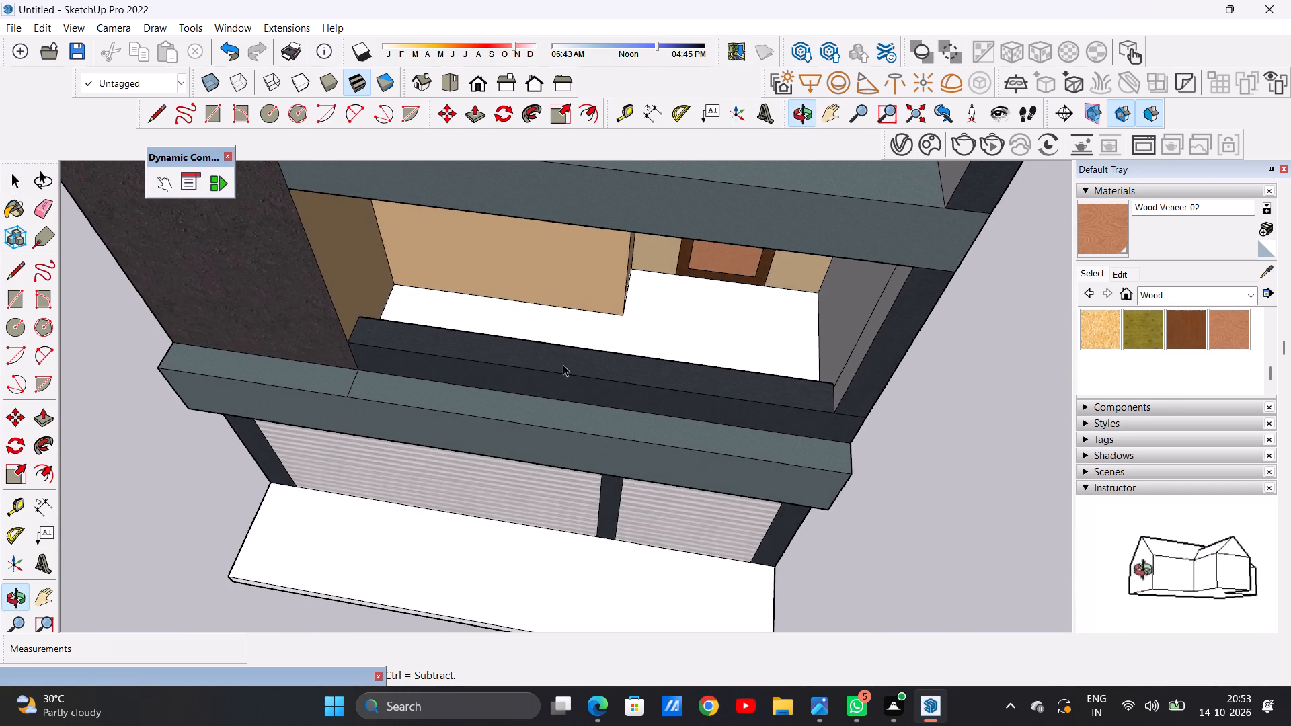
pyautogui.scroll(7, 665, 327)
pyautogui.scroll(-8, 664, 327)
pyautogui.scroll(6, 650, 312)
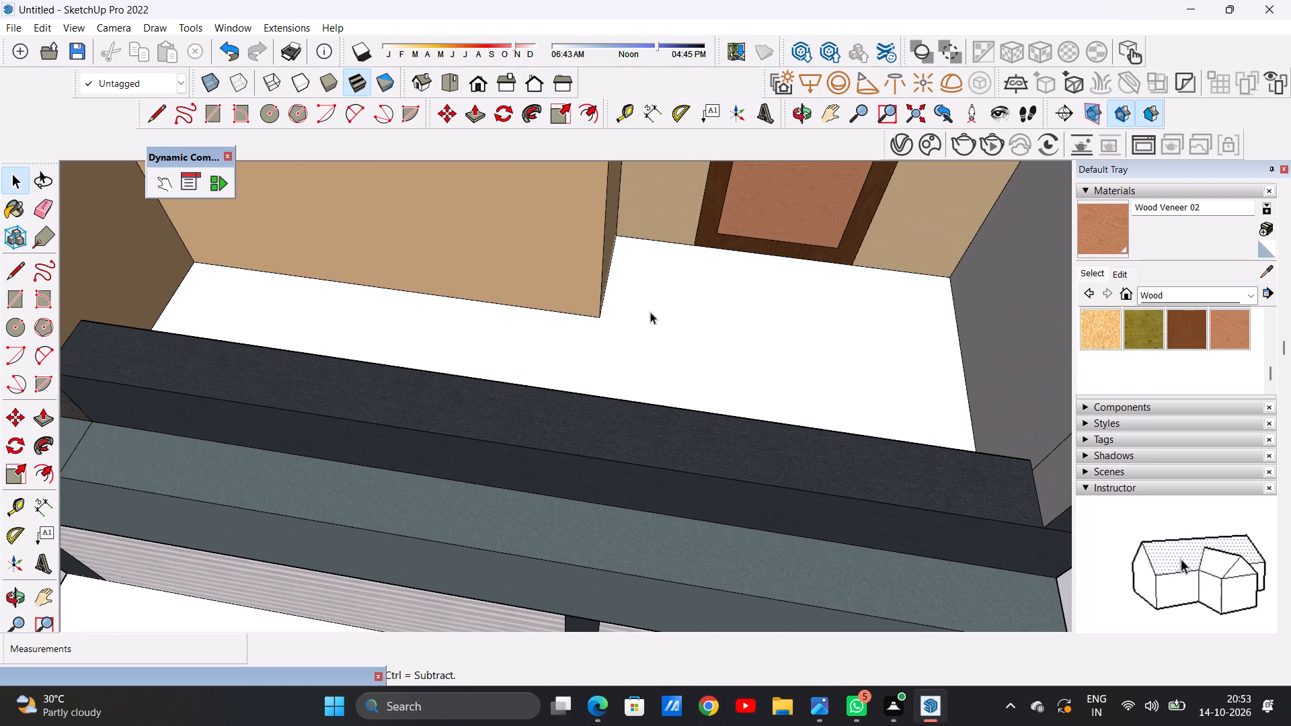
pyautogui.scroll(-5, 668, 318)
pyautogui.moveTo(697, 356); pyautogui.dragTo(697, 382, button='middle')
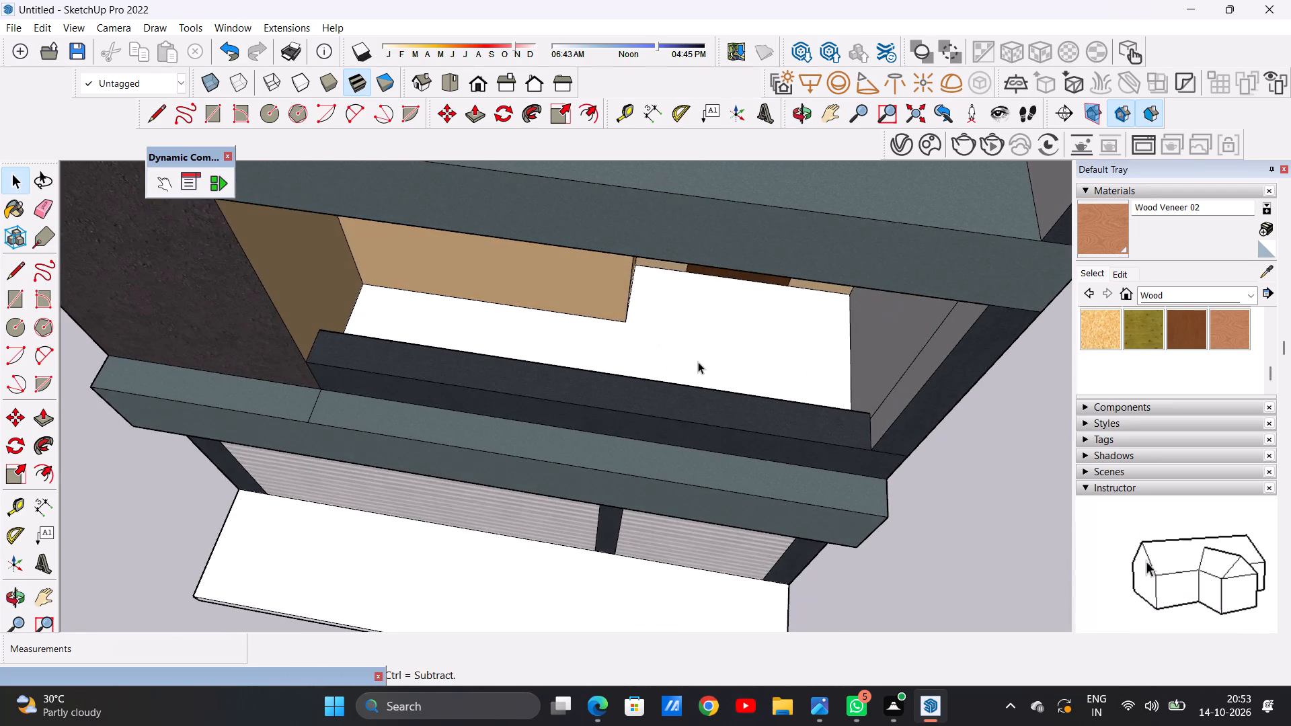
pyautogui.scroll(4, 699, 357)
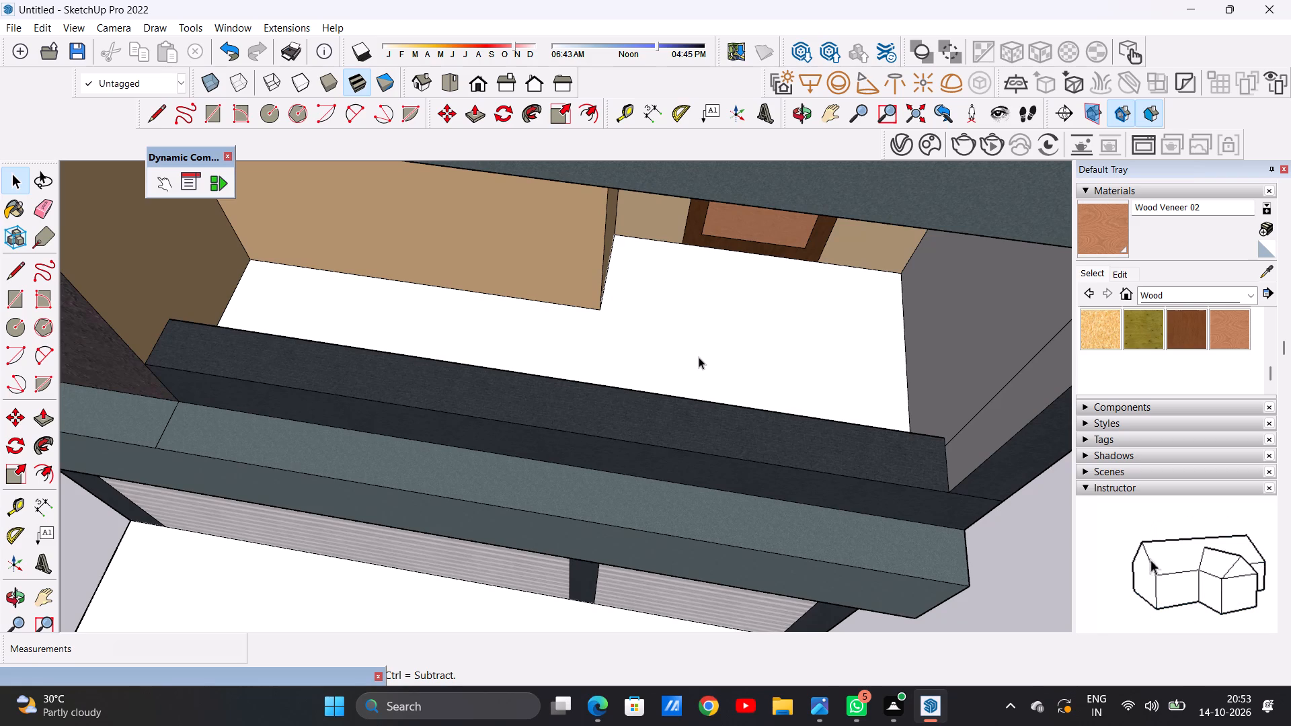
pyautogui.scroll(-9, 666, 331)
pyautogui.scroll(6, 676, 325)
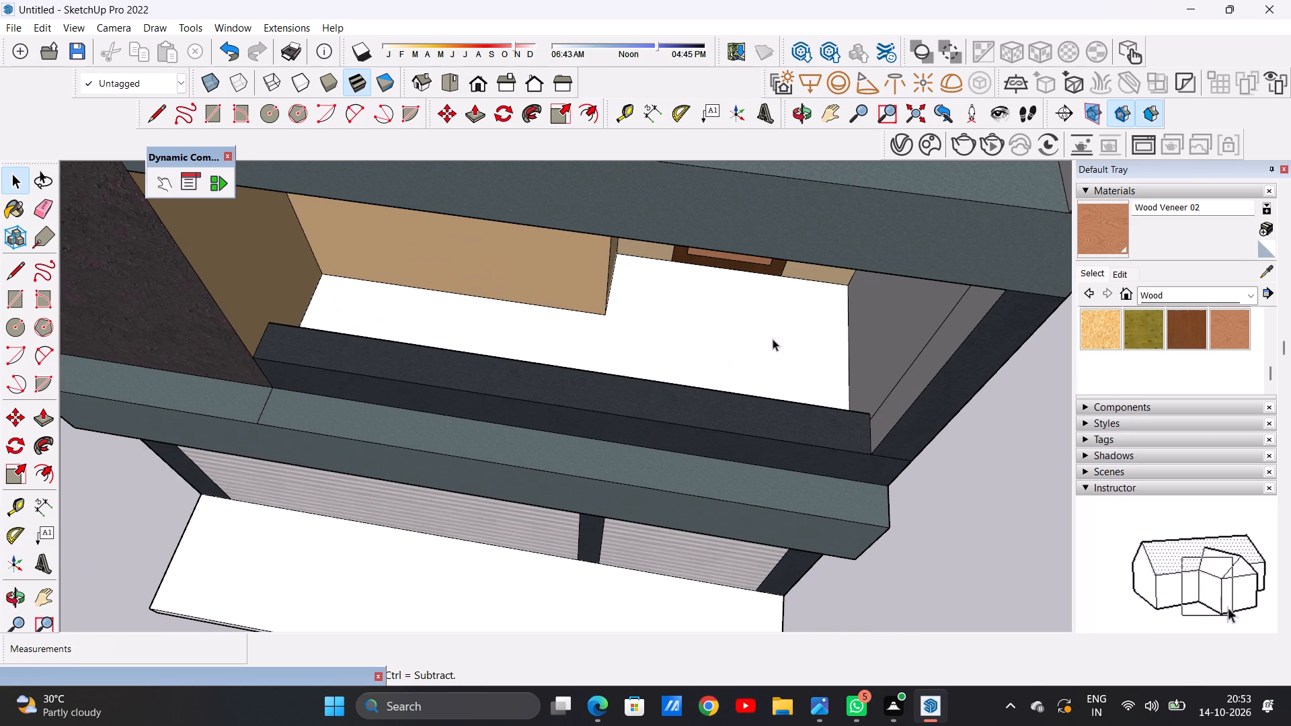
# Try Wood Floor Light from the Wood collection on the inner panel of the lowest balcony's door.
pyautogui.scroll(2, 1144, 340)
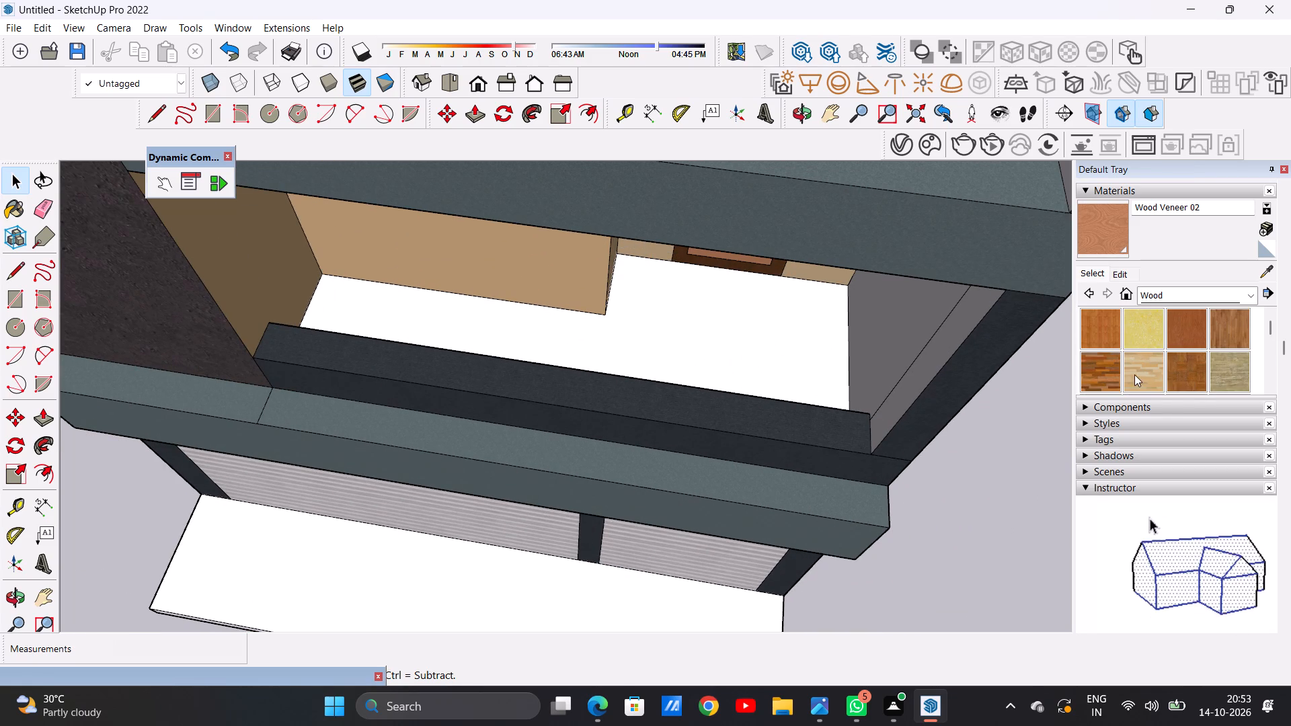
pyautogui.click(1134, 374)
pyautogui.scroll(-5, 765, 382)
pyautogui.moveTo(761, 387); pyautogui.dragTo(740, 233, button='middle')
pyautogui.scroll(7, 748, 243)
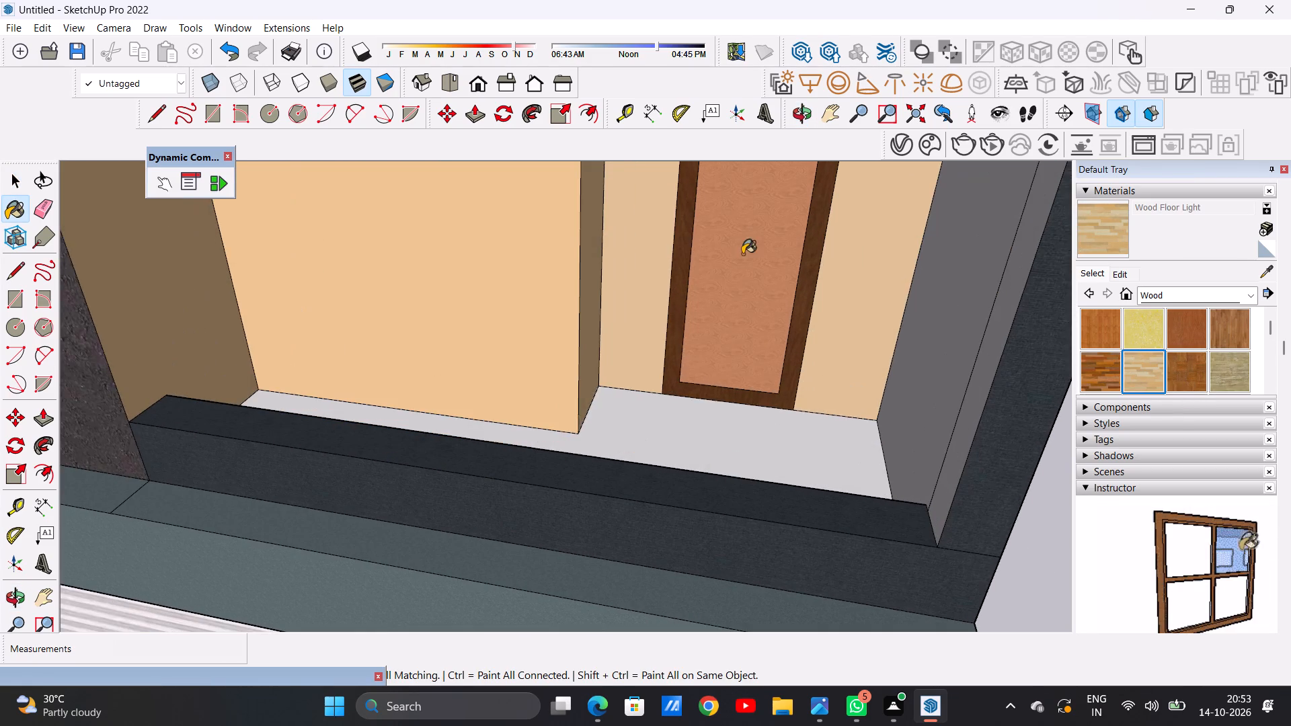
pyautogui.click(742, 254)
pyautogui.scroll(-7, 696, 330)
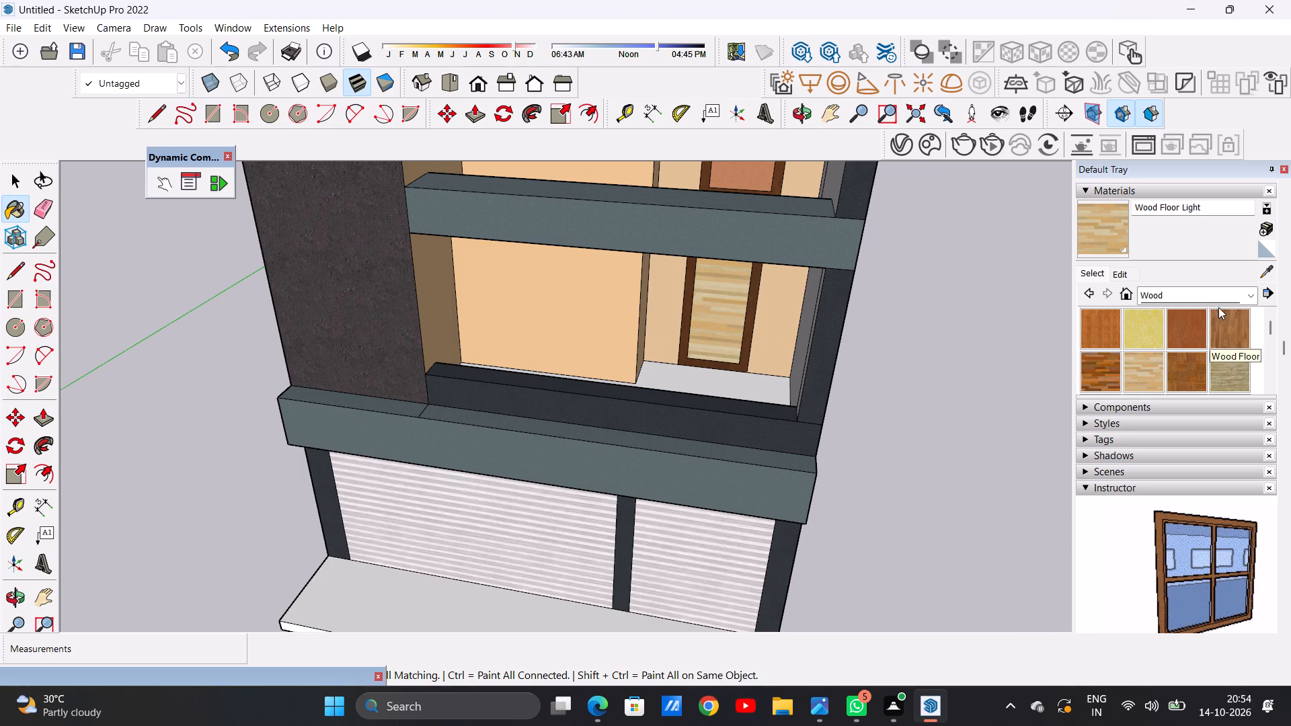
# Repaint the inner panel of the lowest balcony's door with Formica Laminate Light from the Synthetic Surfaces collection.
pyautogui.click(1226, 295)
pyautogui.click(1194, 458)
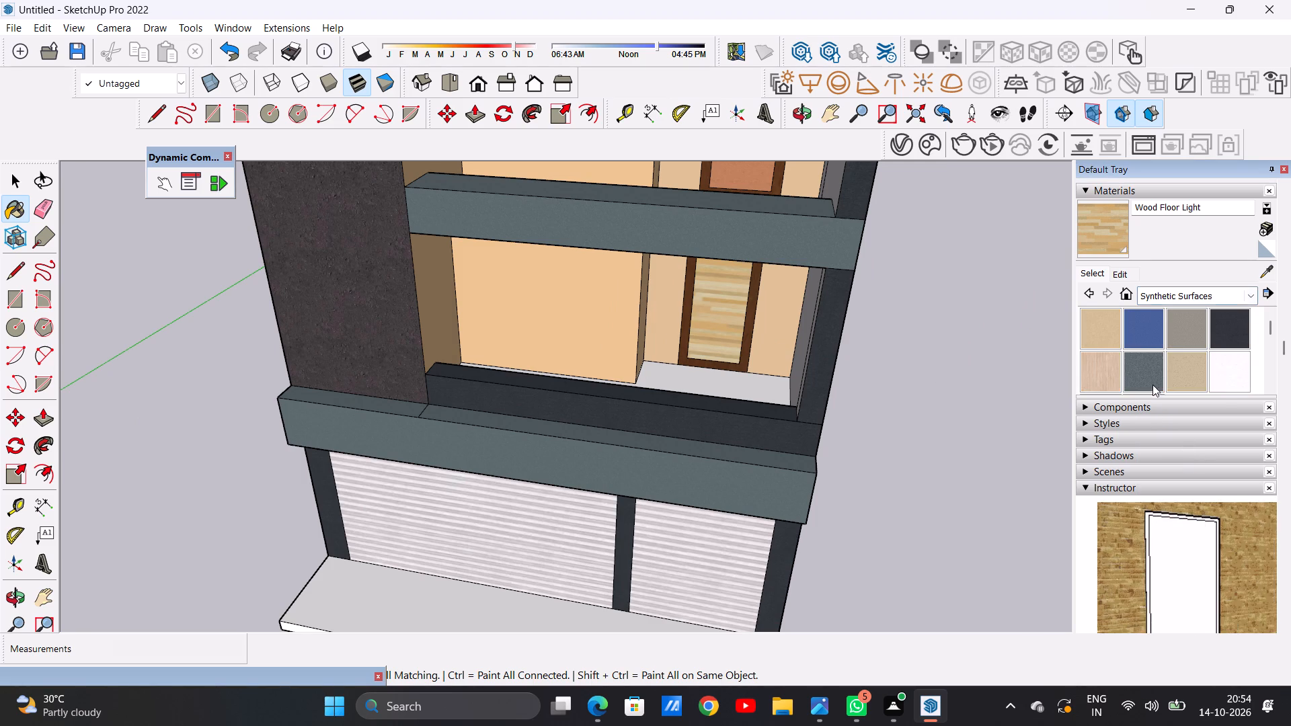
pyautogui.click(1114, 368)
pyautogui.click(718, 332)
pyautogui.scroll(7, 725, 329)
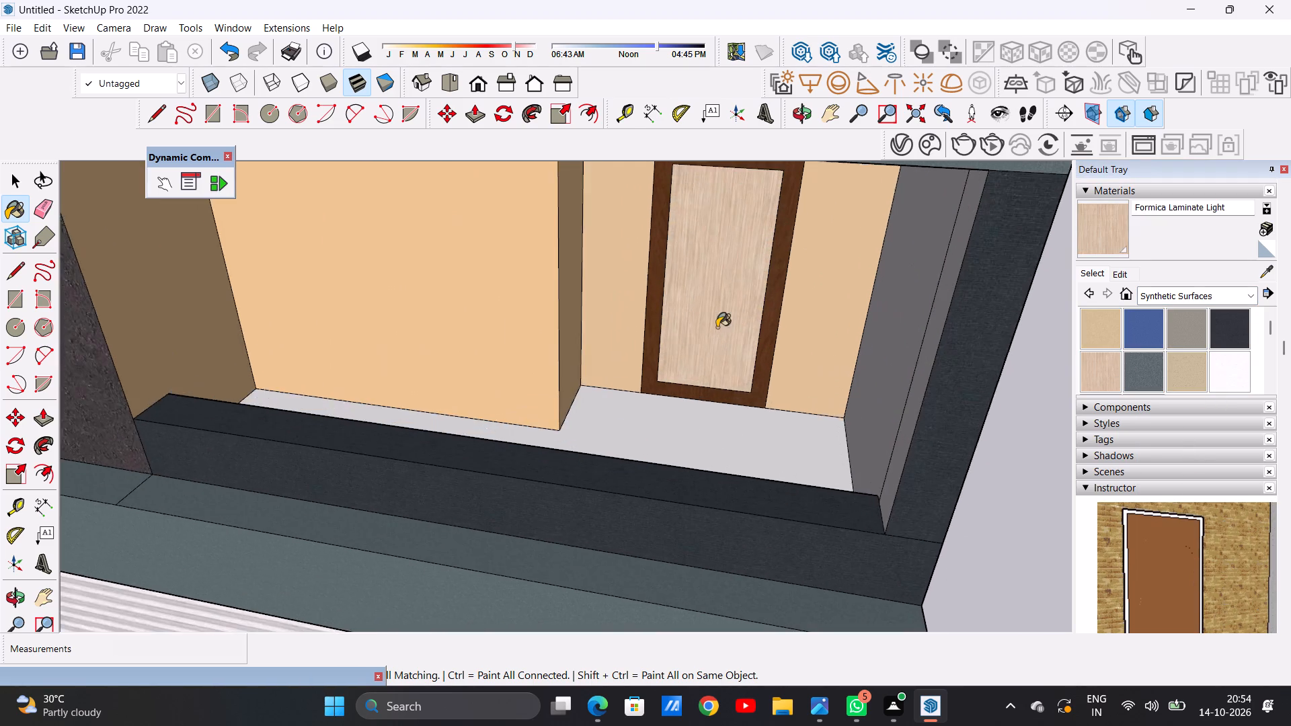
pyautogui.scroll(6, 717, 327)
# Repaint the inner panels of the middle and top balcony doors with Formica Laminate Light.
pyautogui.scroll(-19, 683, 406)
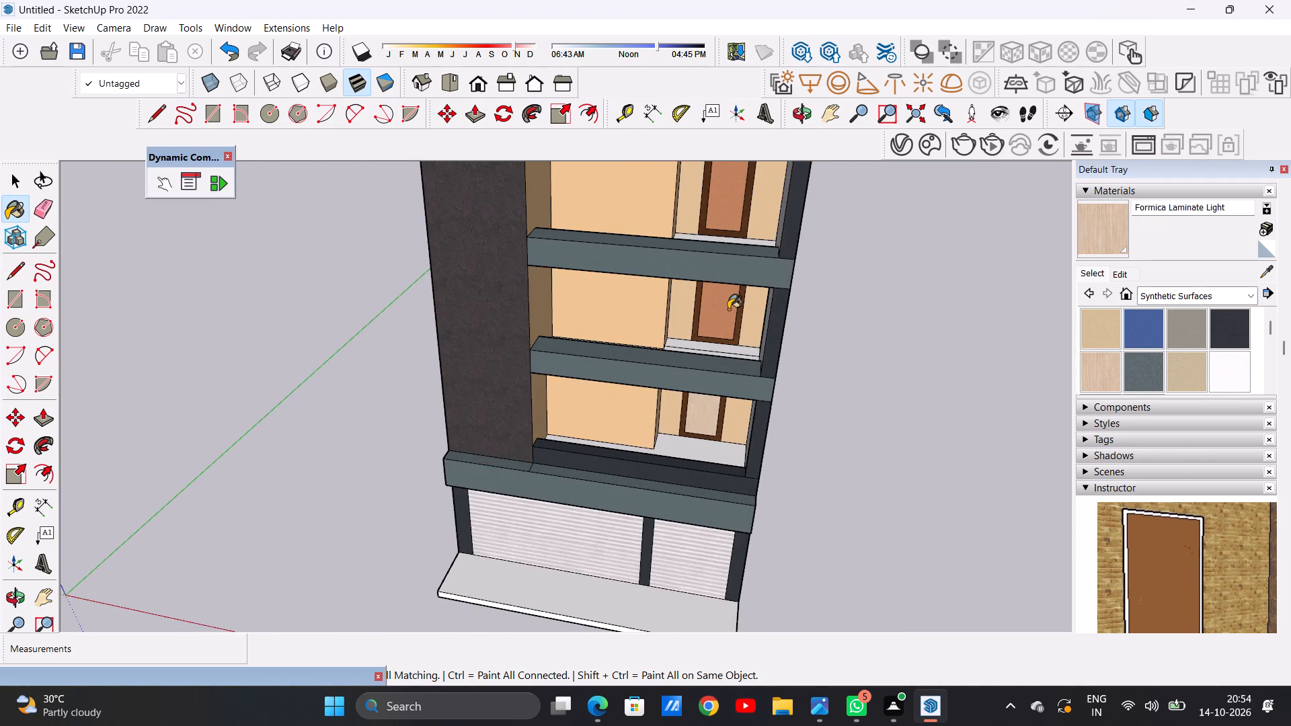
pyautogui.scroll(11, 728, 309)
pyautogui.click(733, 313)
pyautogui.scroll(-13, 687, 360)
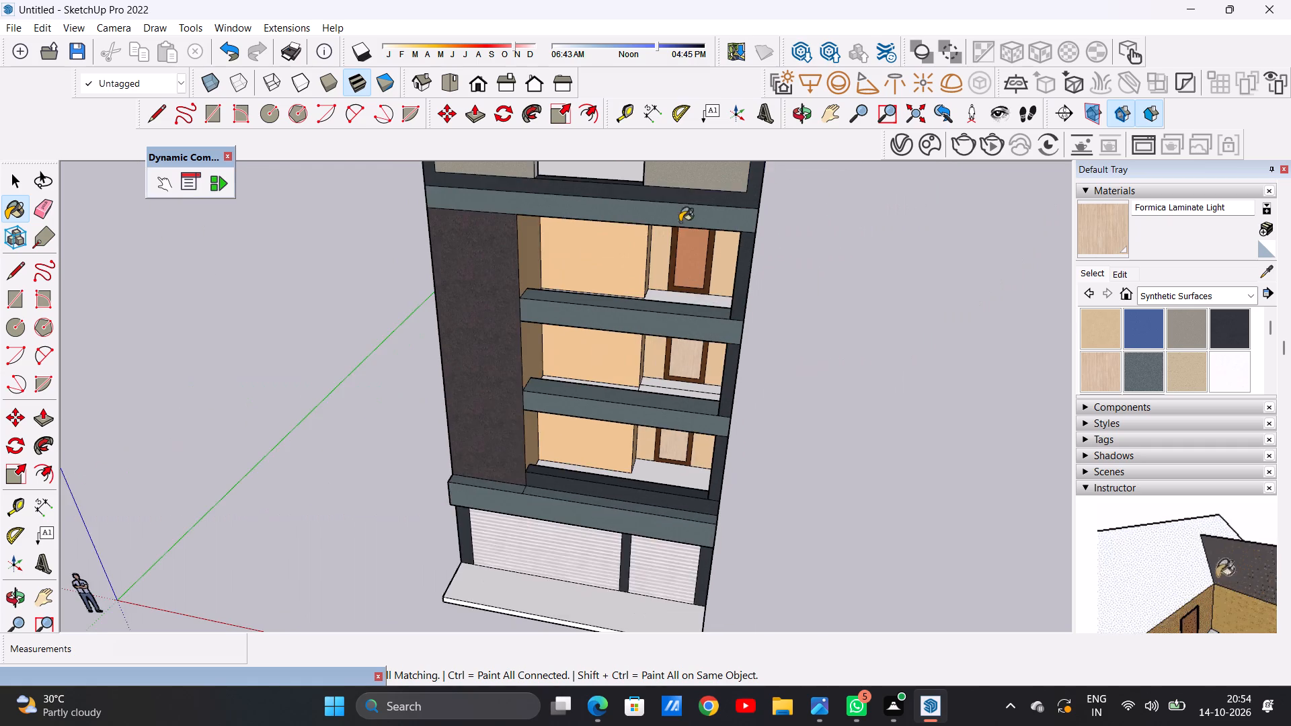
pyautogui.scroll(15, 678, 215)
pyautogui.click(699, 272)
pyautogui.press('space')
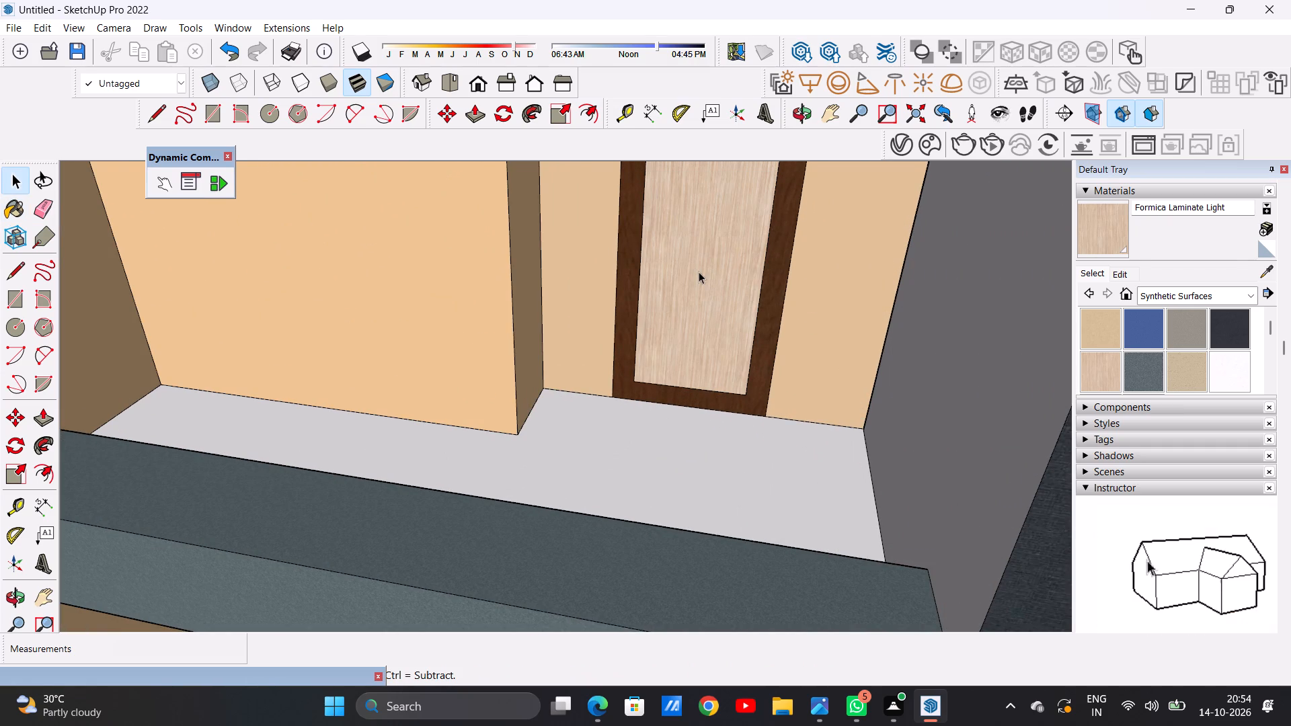
# Examine the repainted doors and the balconies from the front, the side and slightly above.
pyautogui.scroll(-18, 673, 358)
pyautogui.moveTo(557, 429); pyautogui.dragTo(585, 322, button='middle')
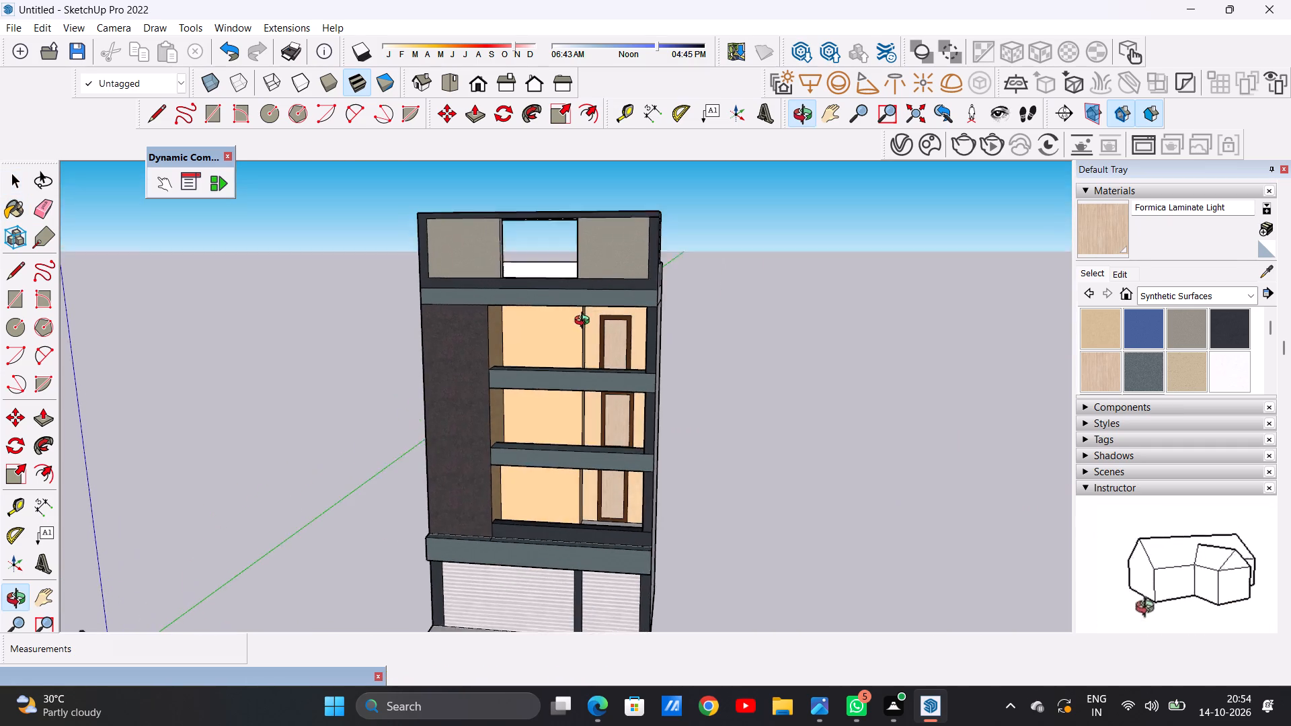
pyautogui.moveTo(585, 322); pyautogui.dragTo(585, 319, button='middle')
pyautogui.scroll(9, 601, 547)
pyautogui.scroll(-1, 589, 453)
pyautogui.scroll(4, 589, 453)
pyautogui.moveTo(552, 450); pyautogui.dragTo(437, 488, button='middle')
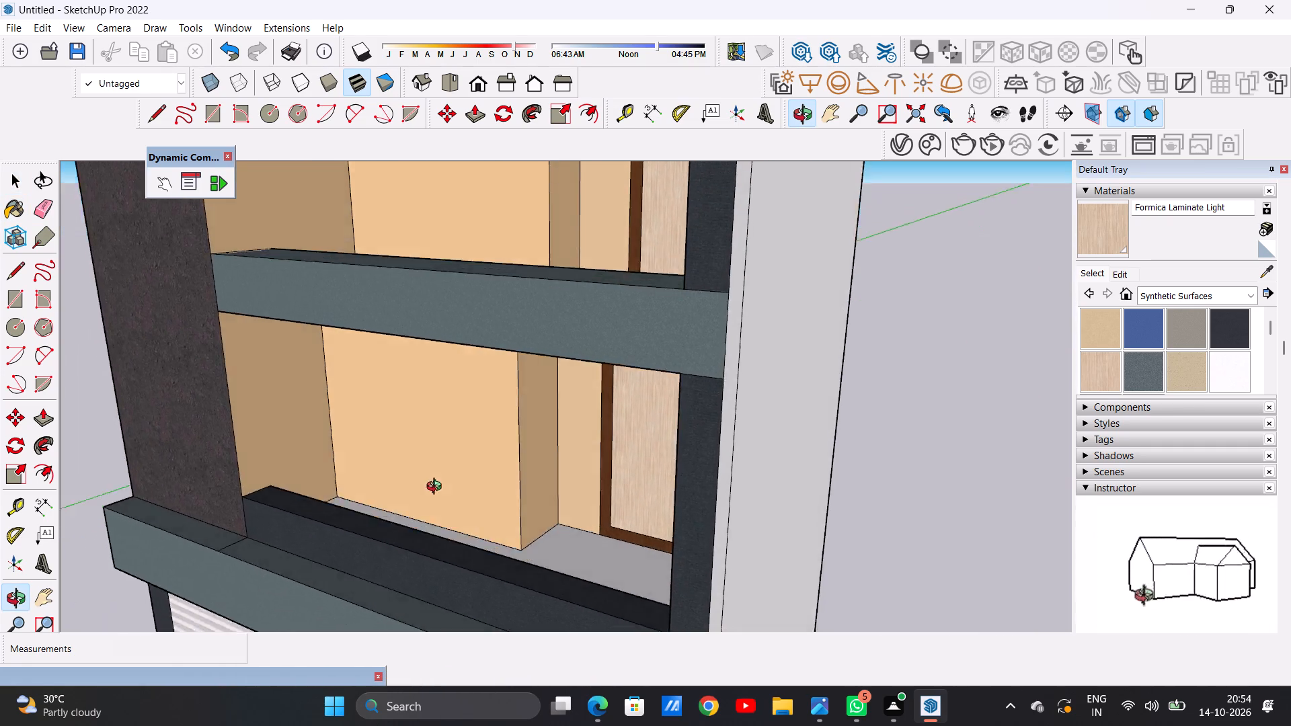
pyautogui.moveTo(437, 488); pyautogui.dragTo(609, 538, button='middle')
pyautogui.scroll(-10, 626, 426)
pyautogui.scroll(7, 666, 462)
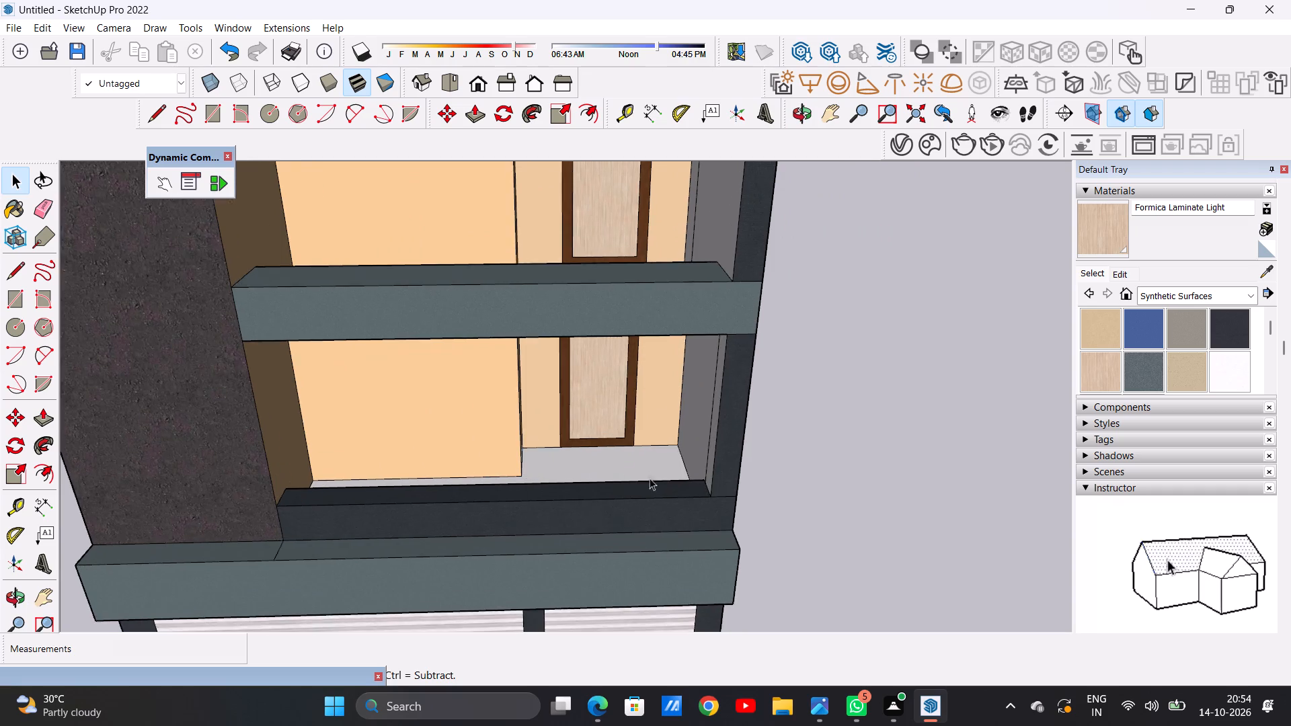
# Examine the floors of the three balconies, the shutters and the entrance platform from above, the front and the side.
pyautogui.moveTo(635, 497); pyautogui.dragTo(642, 568, button='middle')
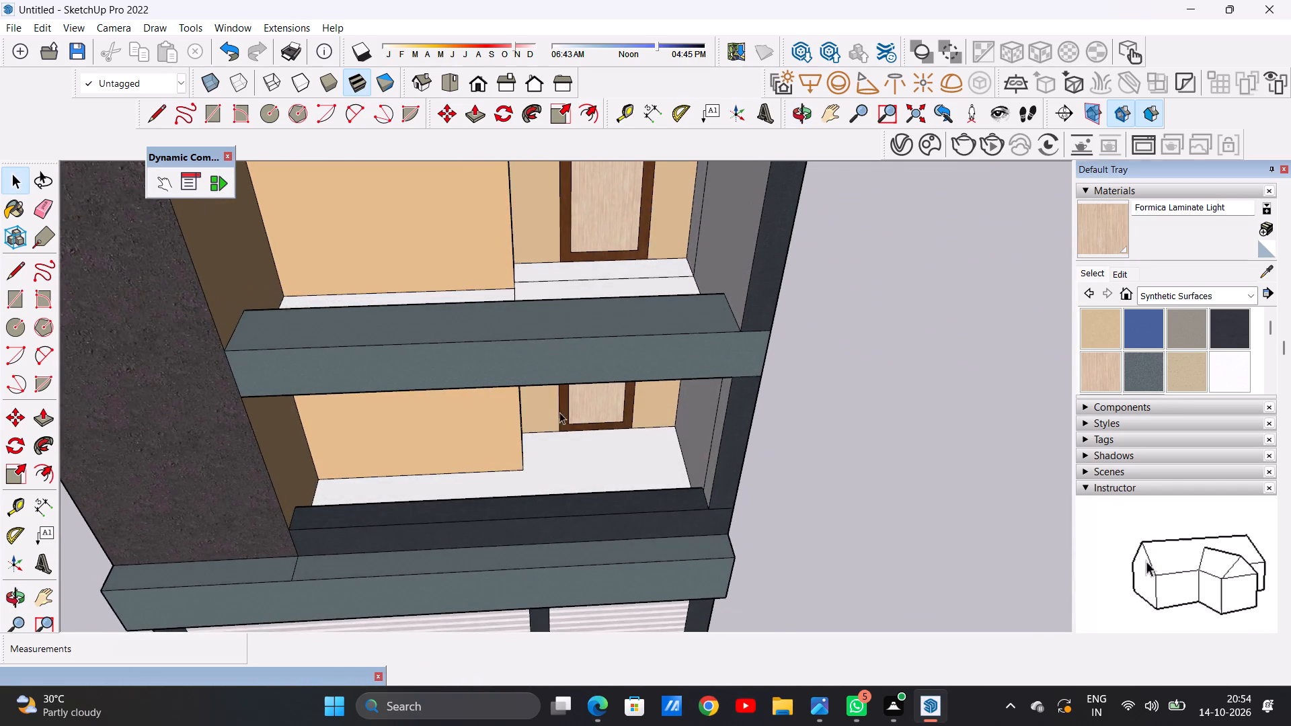
pyautogui.scroll(-14, 586, 346)
pyautogui.scroll(8, 602, 453)
pyautogui.moveTo(600, 284); pyautogui.dragTo(609, 448, button='middle')
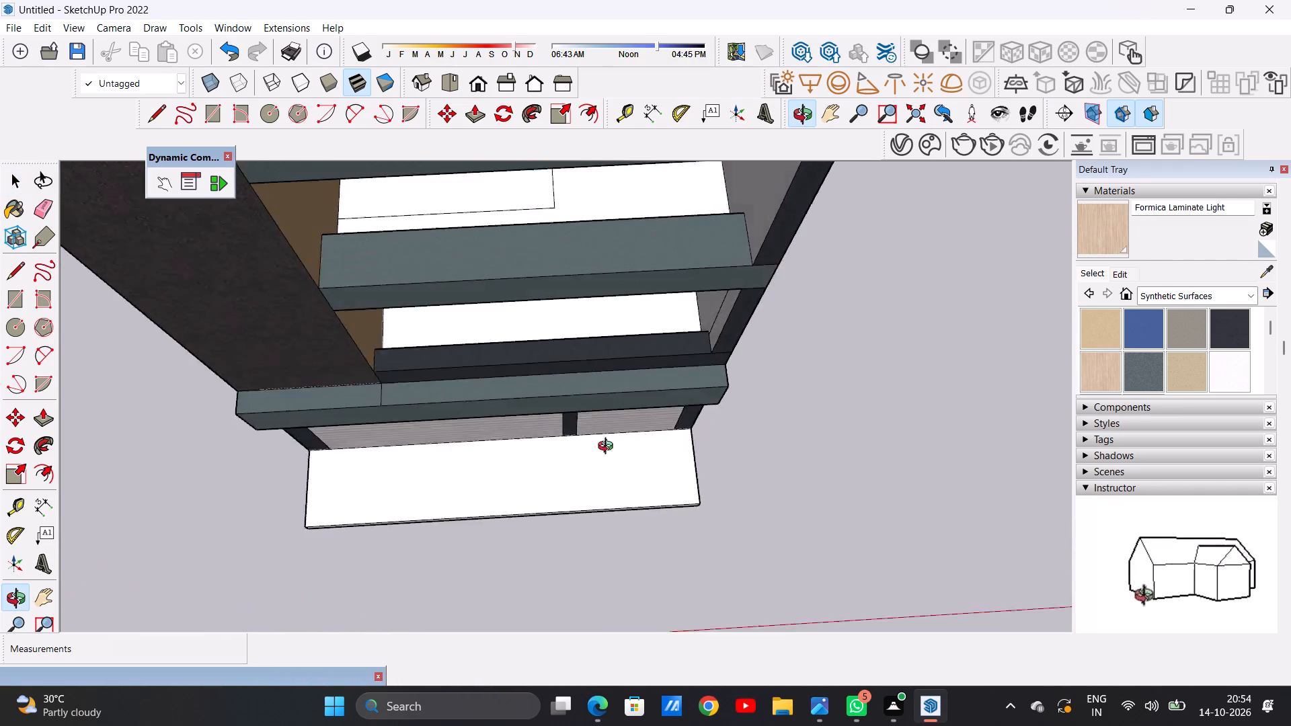
pyautogui.moveTo(609, 448); pyautogui.dragTo(693, 426, button='middle')
pyautogui.scroll(-16, 582, 351)
pyautogui.scroll(13, 535, 309)
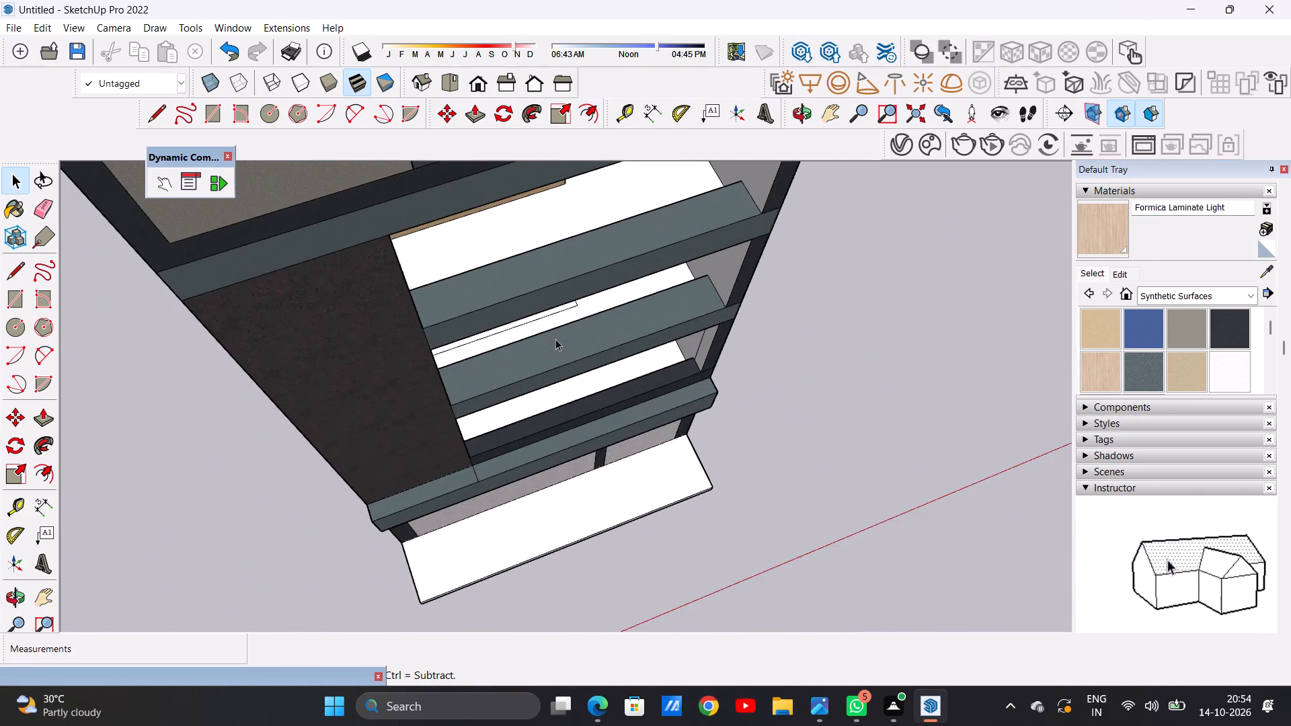
pyautogui.moveTo(568, 369); pyautogui.dragTo(526, 245, button='middle')
pyautogui.scroll(-12, 507, 380)
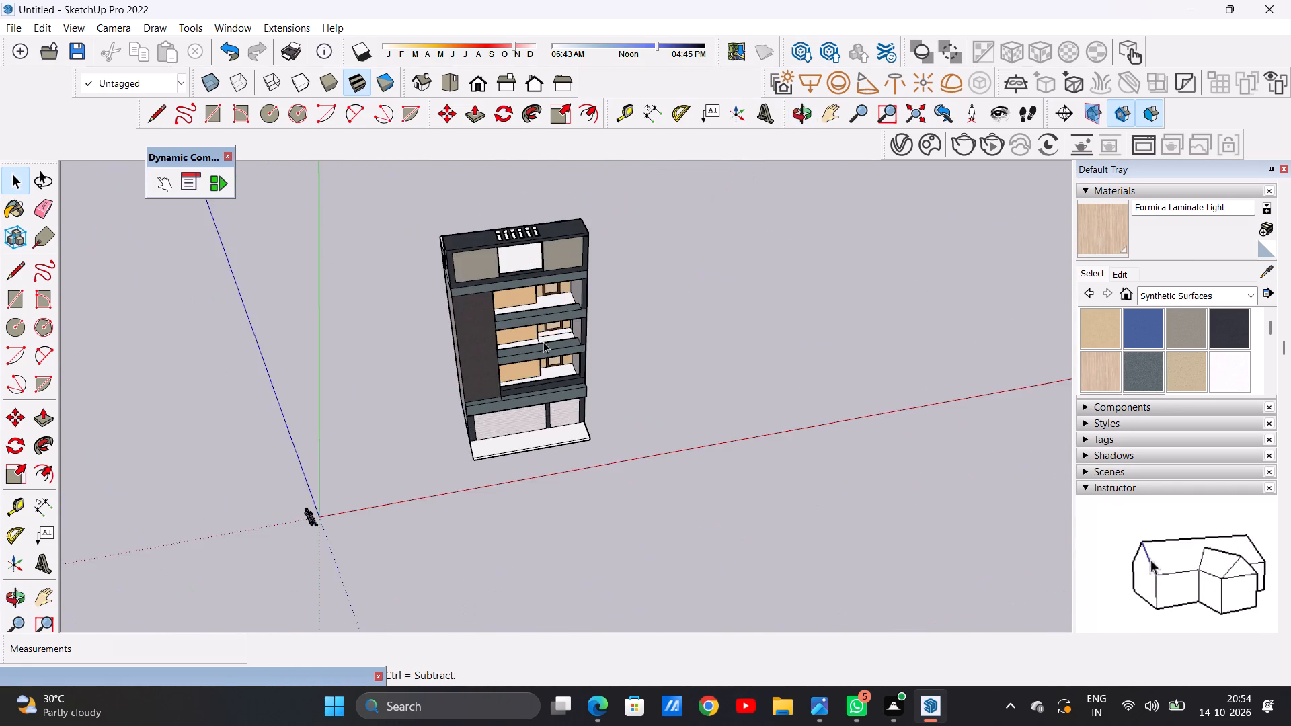
pyautogui.moveTo(543, 341); pyautogui.dragTo(510, 259, button='middle')
pyautogui.scroll(1, 510, 259)
pyautogui.scroll(14, 565, 307)
pyautogui.moveTo(566, 288); pyautogui.dragTo(386, 288, button='middle')
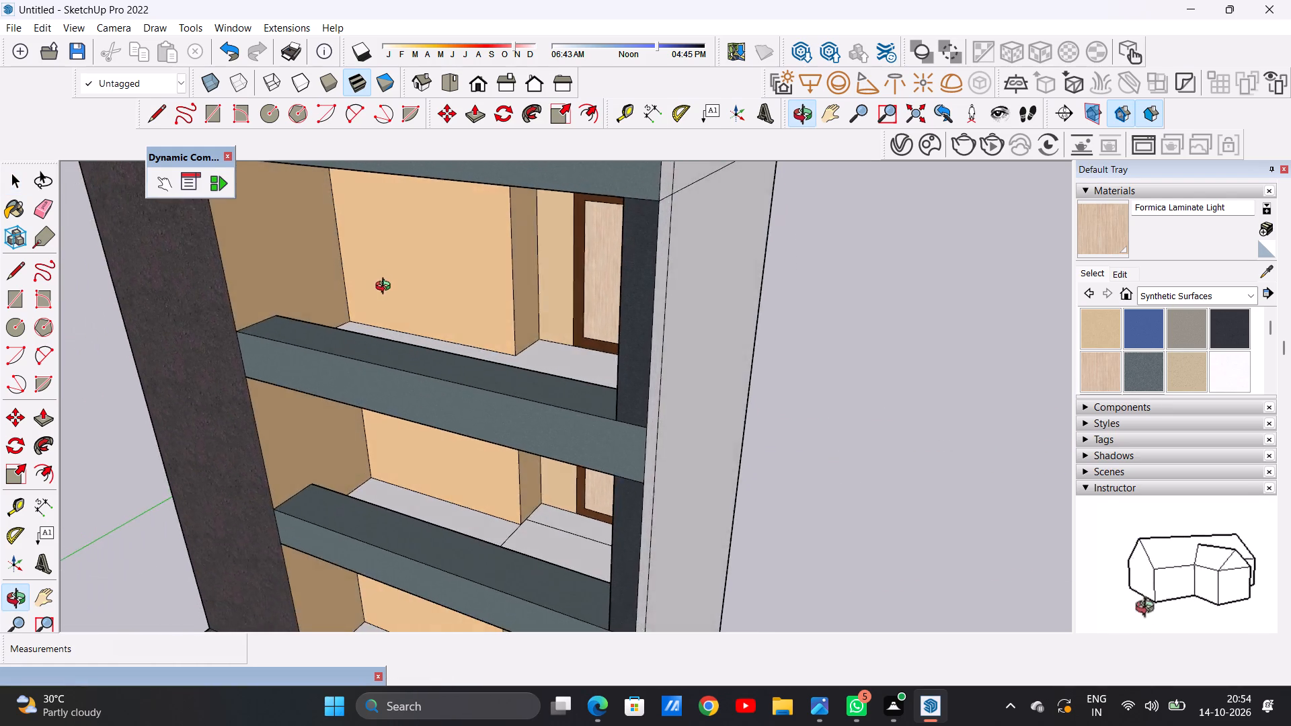
pyautogui.moveTo(386, 288); pyautogui.dragTo(549, 354, button='middle')
pyautogui.scroll(1, 534, 297)
pyautogui.scroll(-11, 546, 292)
pyautogui.scroll(3, 582, 329)
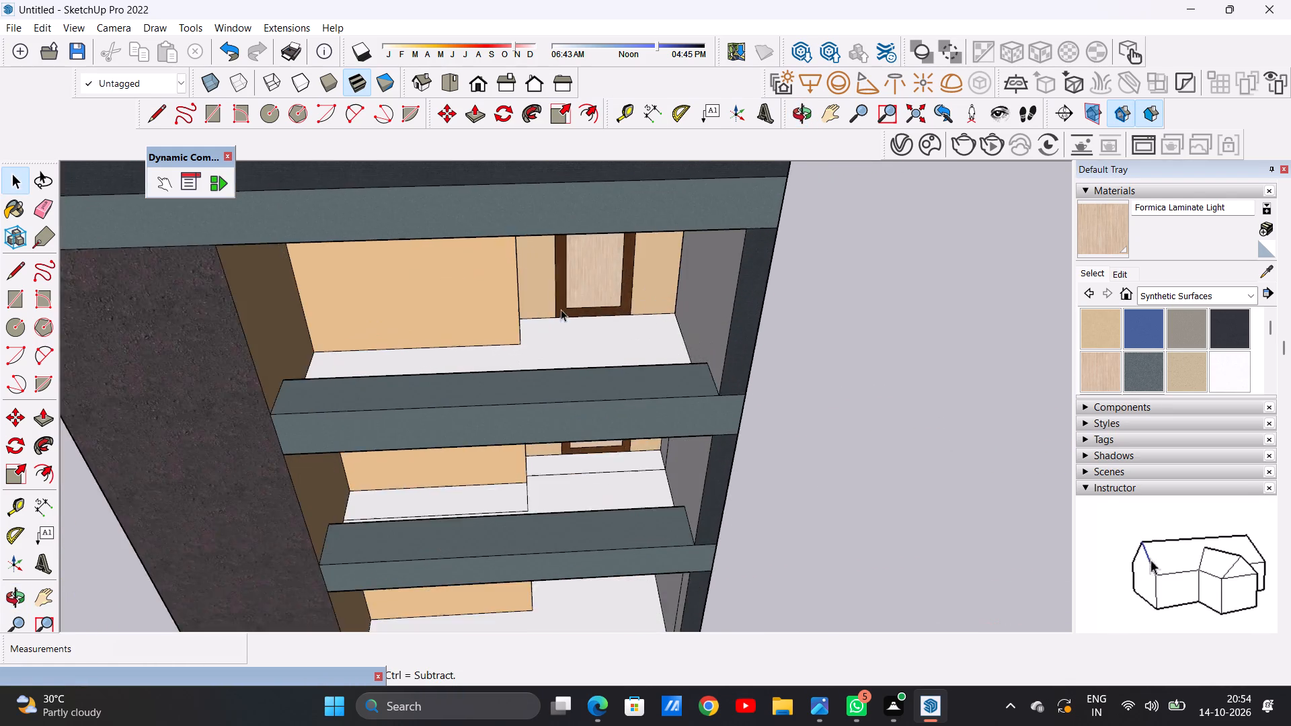
pyautogui.scroll(6, 561, 309)
pyautogui.moveTo(595, 317); pyautogui.dragTo(611, 359, button='middle')
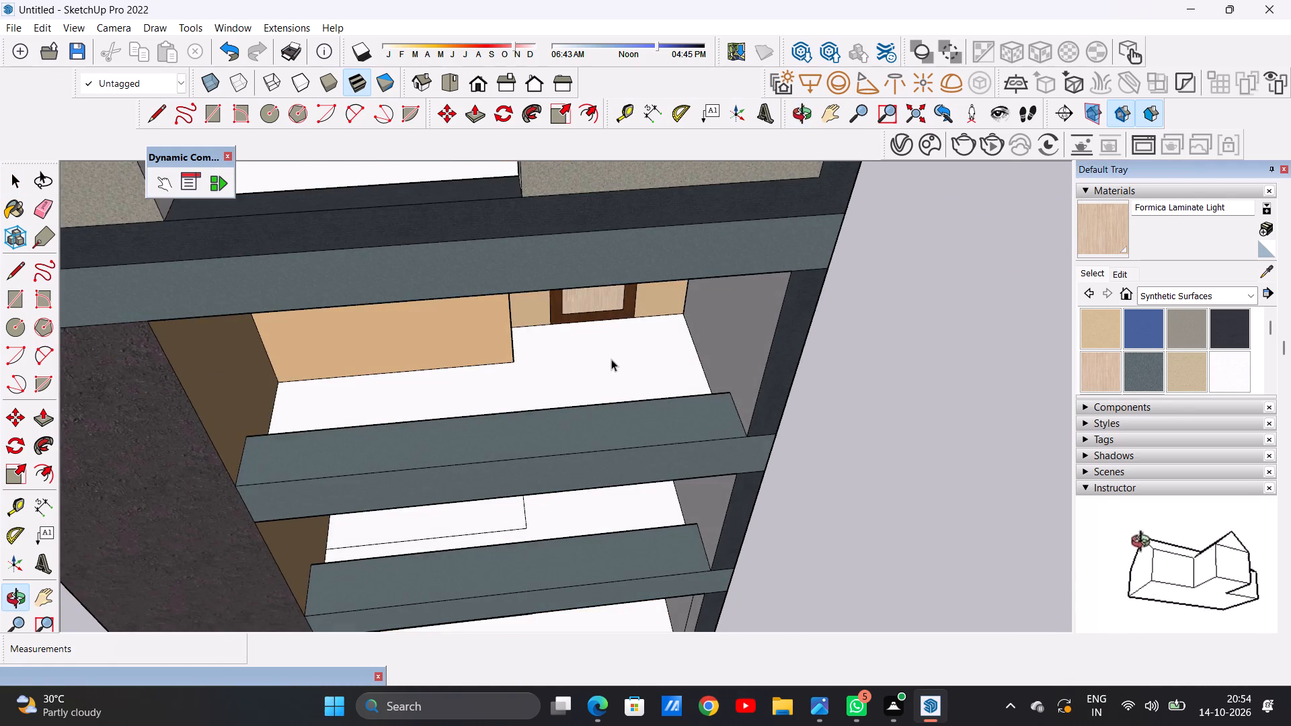
pyautogui.scroll(-14, 428, 229)
pyautogui.moveTo(549, 388); pyautogui.dragTo(524, 301, button='middle')
pyautogui.scroll(7, 553, 348)
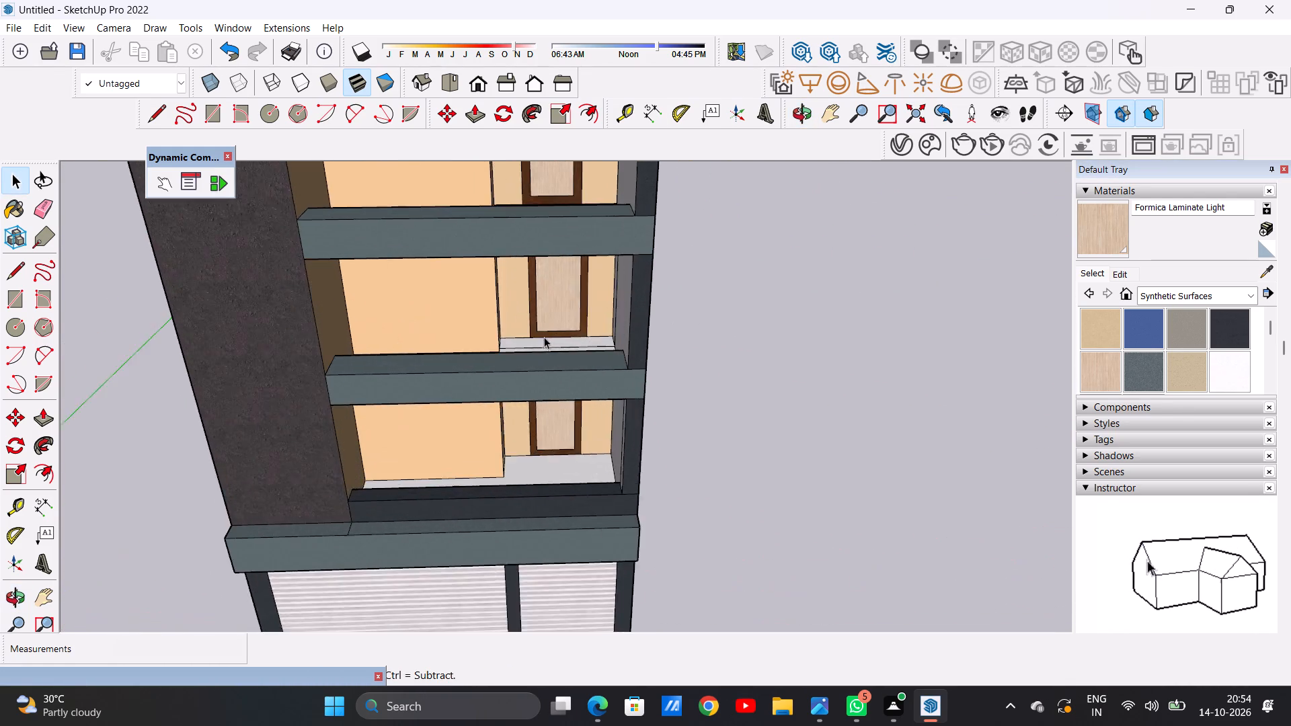
pyautogui.scroll(1, 537, 314)
pyautogui.moveTo(537, 314); pyautogui.dragTo(555, 421, button='middle')
pyautogui.scroll(11, 513, 402)
pyautogui.scroll(-1, 457, 370)
pyautogui.scroll(3, 457, 370)
pyautogui.scroll(-4, 633, 300)
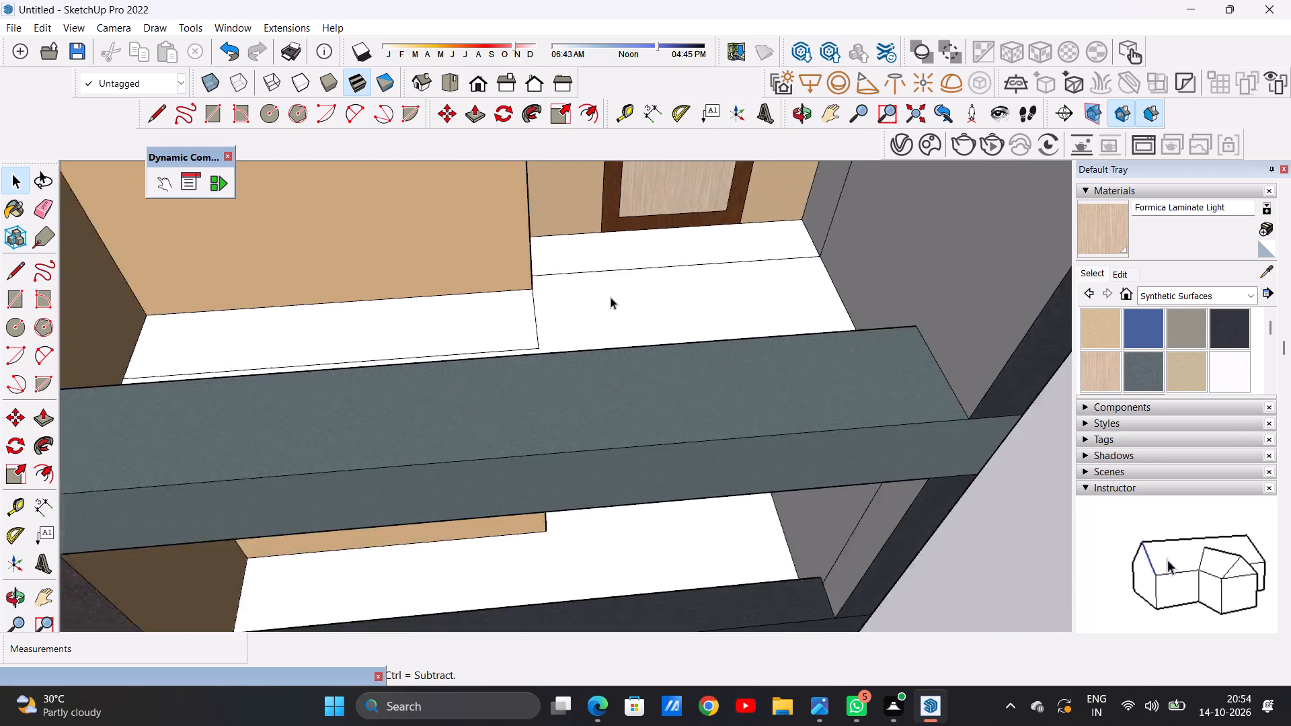
pyautogui.scroll(-4, 611, 297)
pyautogui.scroll(8, 562, 300)
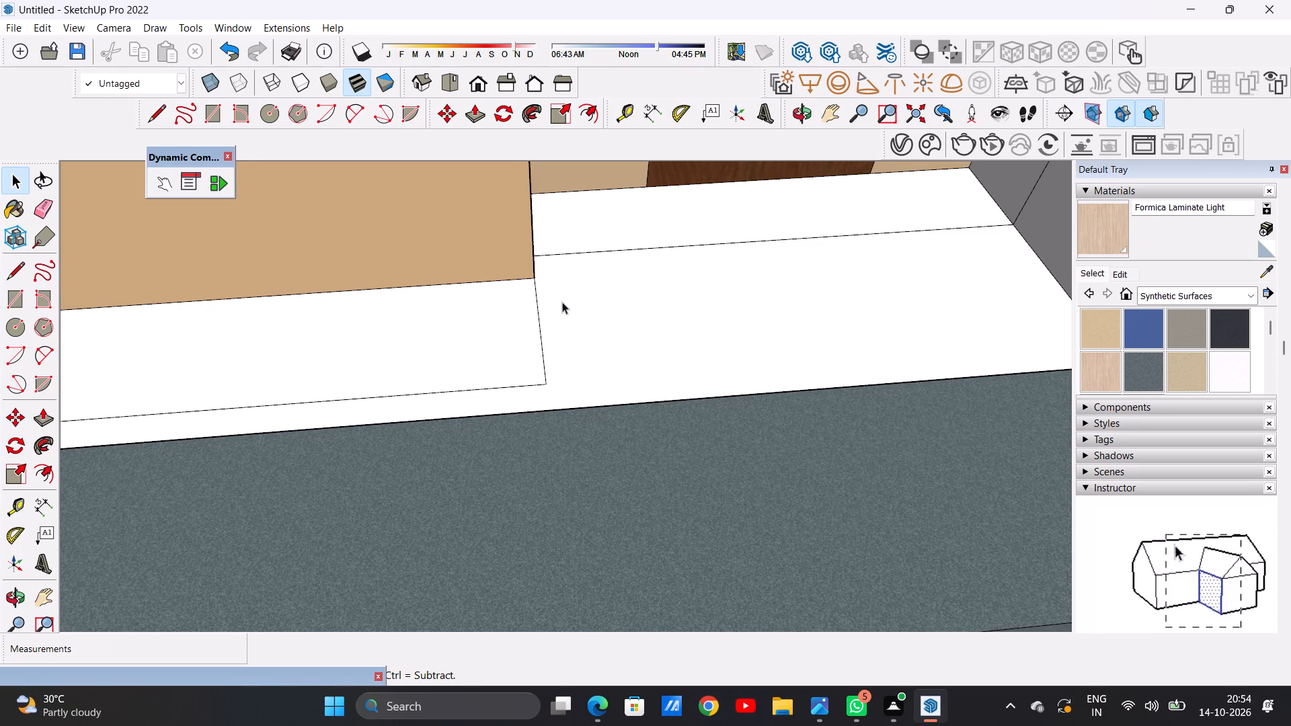
pyautogui.scroll(-14, 559, 306)
pyautogui.scroll(5, 604, 333)
pyautogui.moveTo(600, 440); pyautogui.dragTo(546, 352, button='middle')
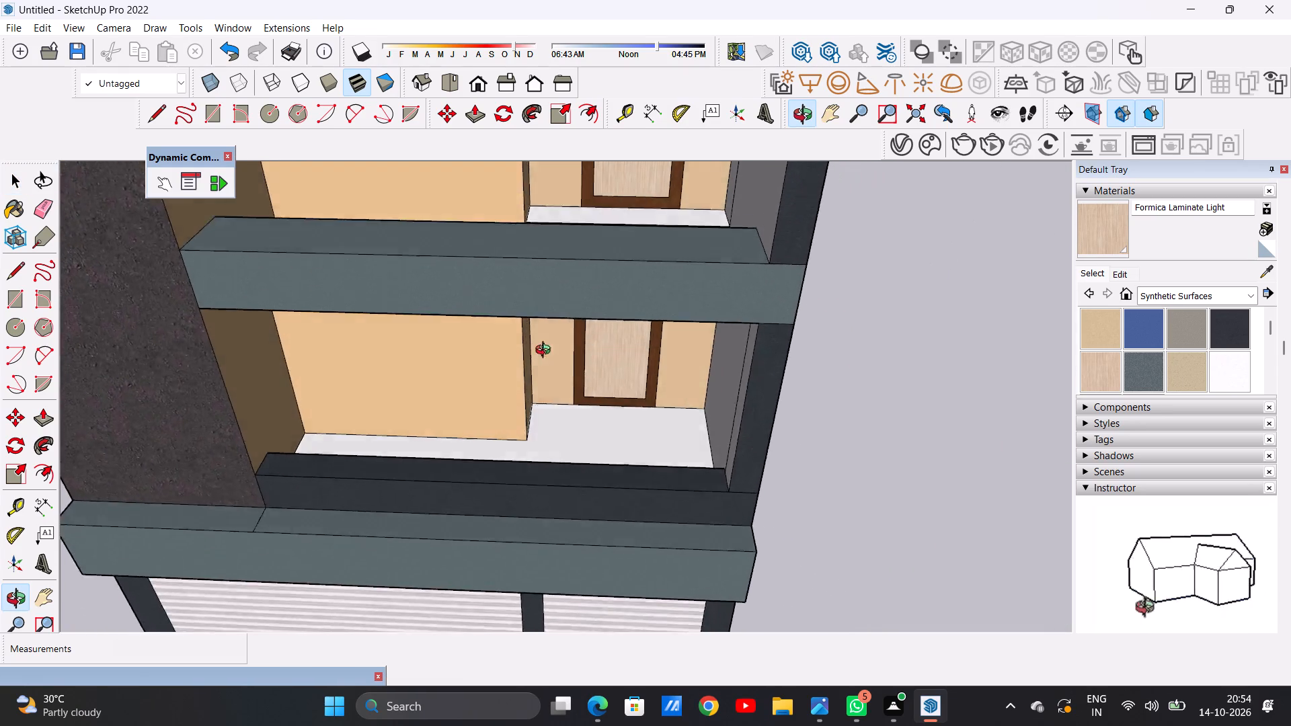
pyautogui.moveTo(546, 352); pyautogui.dragTo(551, 434, button='middle')
pyautogui.scroll(-6, 625, 323)
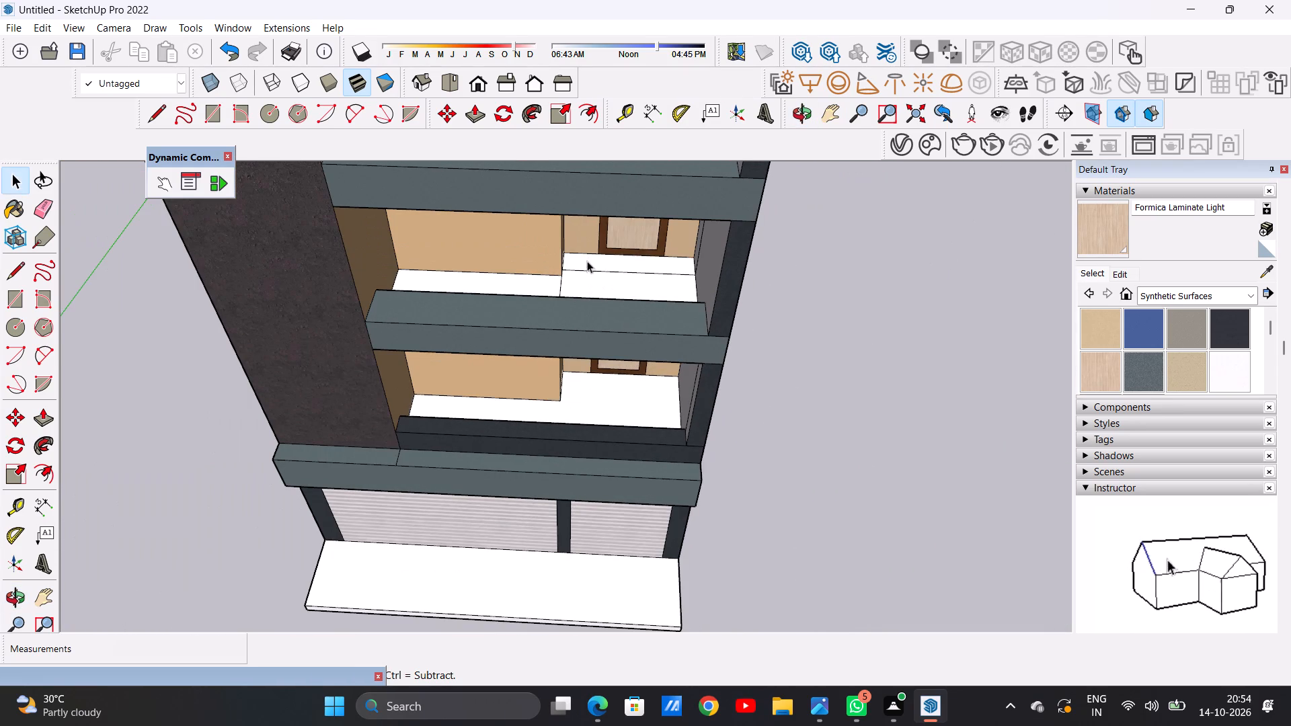
pyautogui.scroll(-8, 594, 249)
pyautogui.scroll(15, 597, 345)
pyautogui.moveTo(619, 268); pyautogui.dragTo(613, 337, button='middle')
pyautogui.scroll(-8, 605, 295)
pyautogui.scroll(8, 602, 313)
pyautogui.moveTo(603, 294); pyautogui.dragTo(598, 209, button='middle')
pyautogui.scroll(1, 598, 209)
pyautogui.scroll(-16, 665, 235)
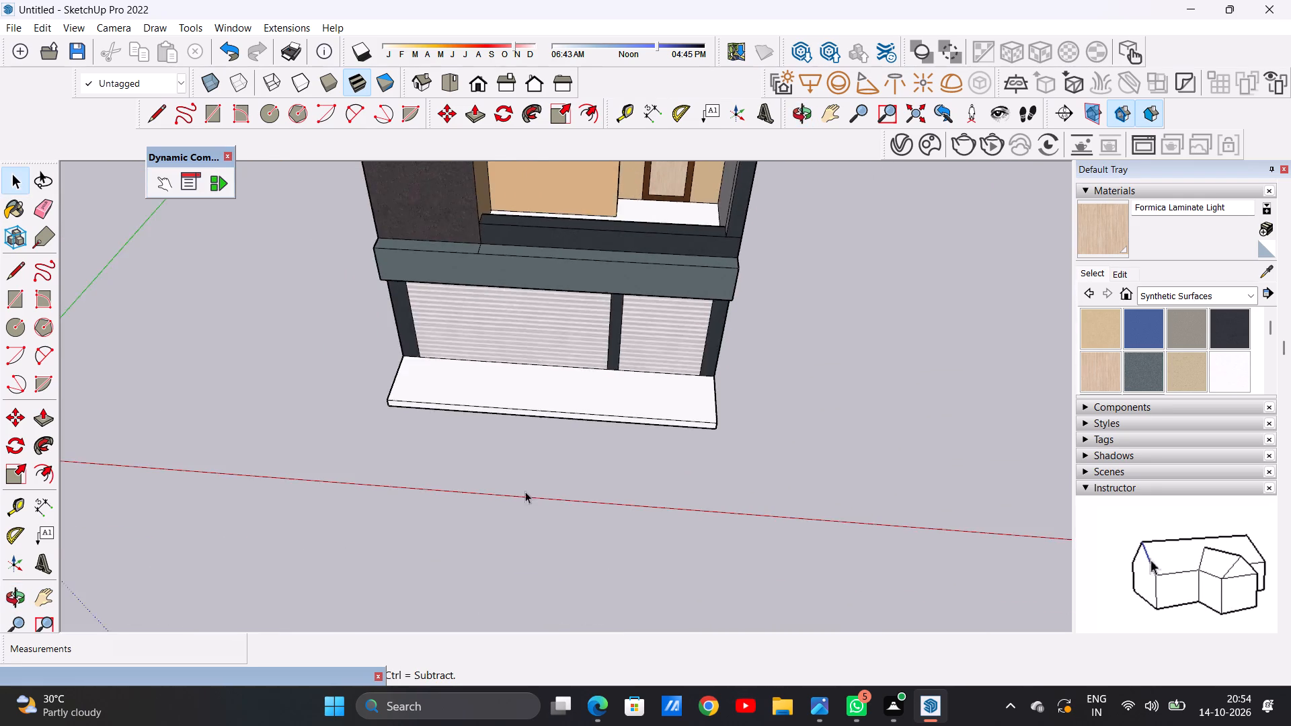
pyautogui.scroll(-10, 525, 491)
pyautogui.scroll(7, 527, 278)
pyautogui.moveTo(628, 314); pyautogui.dragTo(666, 371, button='middle')
pyautogui.scroll(19, 654, 335)
pyautogui.scroll(-18, 608, 329)
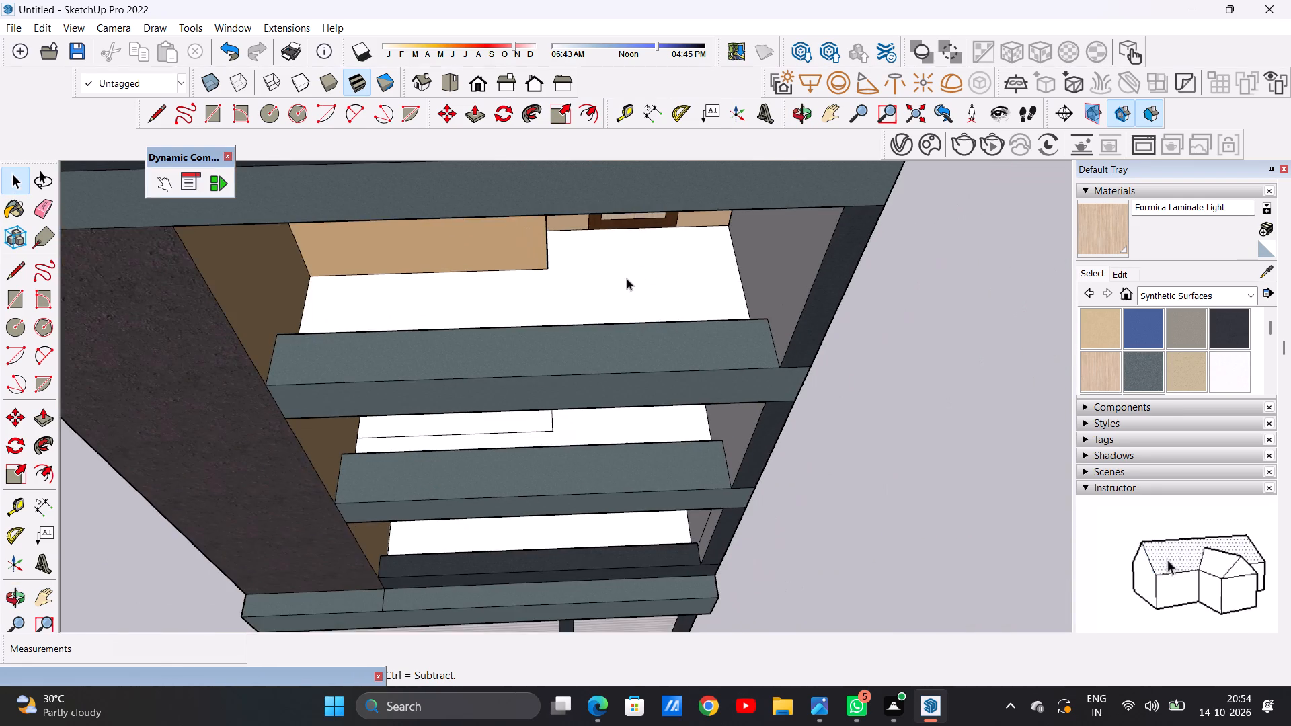
pyautogui.moveTo(675, 298); pyautogui.dragTo(523, 330, button='middle')
pyautogui.scroll(-11, 706, 280)
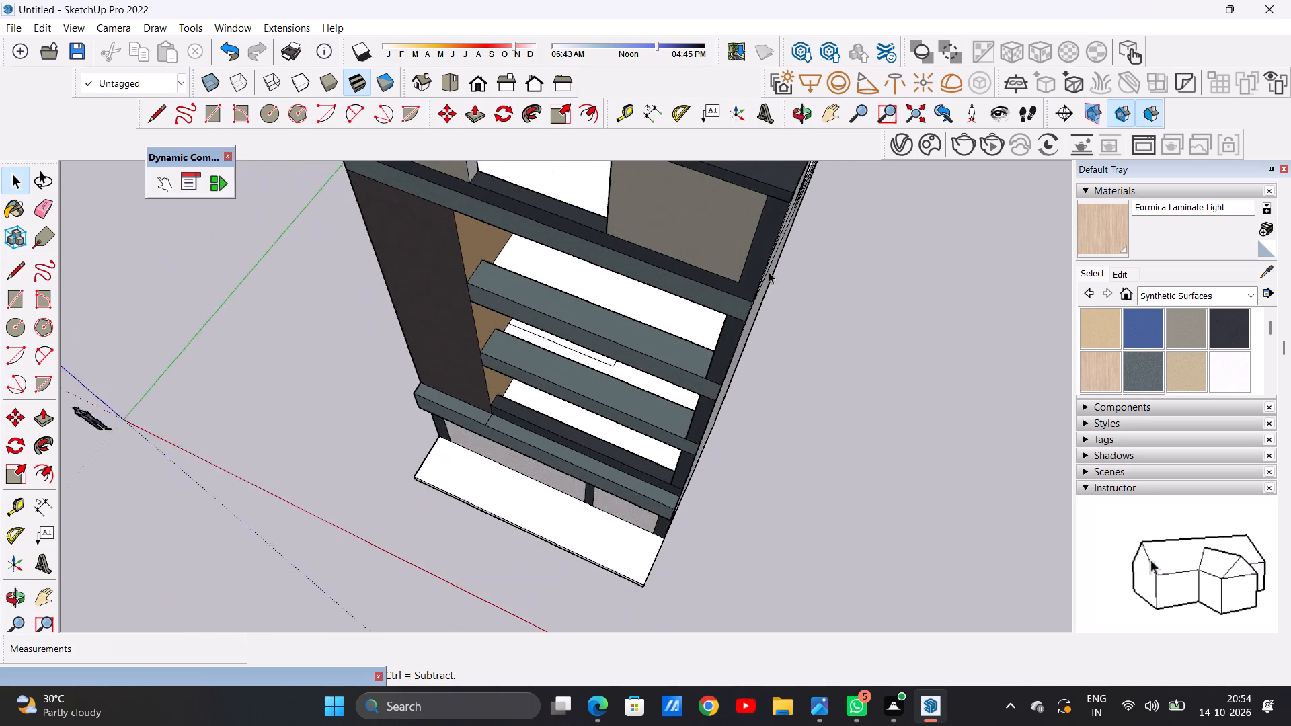
pyautogui.scroll(-4, 769, 272)
pyautogui.scroll(6, 664, 315)
pyautogui.moveTo(675, 415); pyautogui.dragTo(704, 350, button='middle')
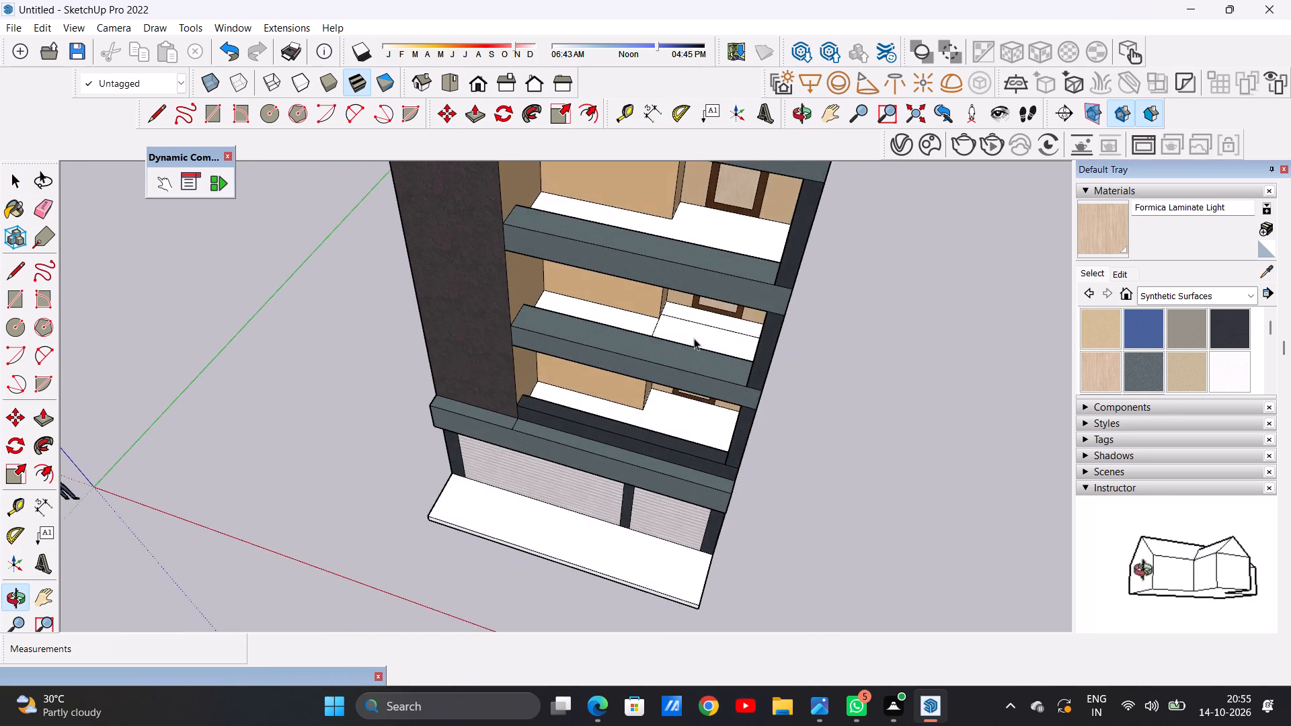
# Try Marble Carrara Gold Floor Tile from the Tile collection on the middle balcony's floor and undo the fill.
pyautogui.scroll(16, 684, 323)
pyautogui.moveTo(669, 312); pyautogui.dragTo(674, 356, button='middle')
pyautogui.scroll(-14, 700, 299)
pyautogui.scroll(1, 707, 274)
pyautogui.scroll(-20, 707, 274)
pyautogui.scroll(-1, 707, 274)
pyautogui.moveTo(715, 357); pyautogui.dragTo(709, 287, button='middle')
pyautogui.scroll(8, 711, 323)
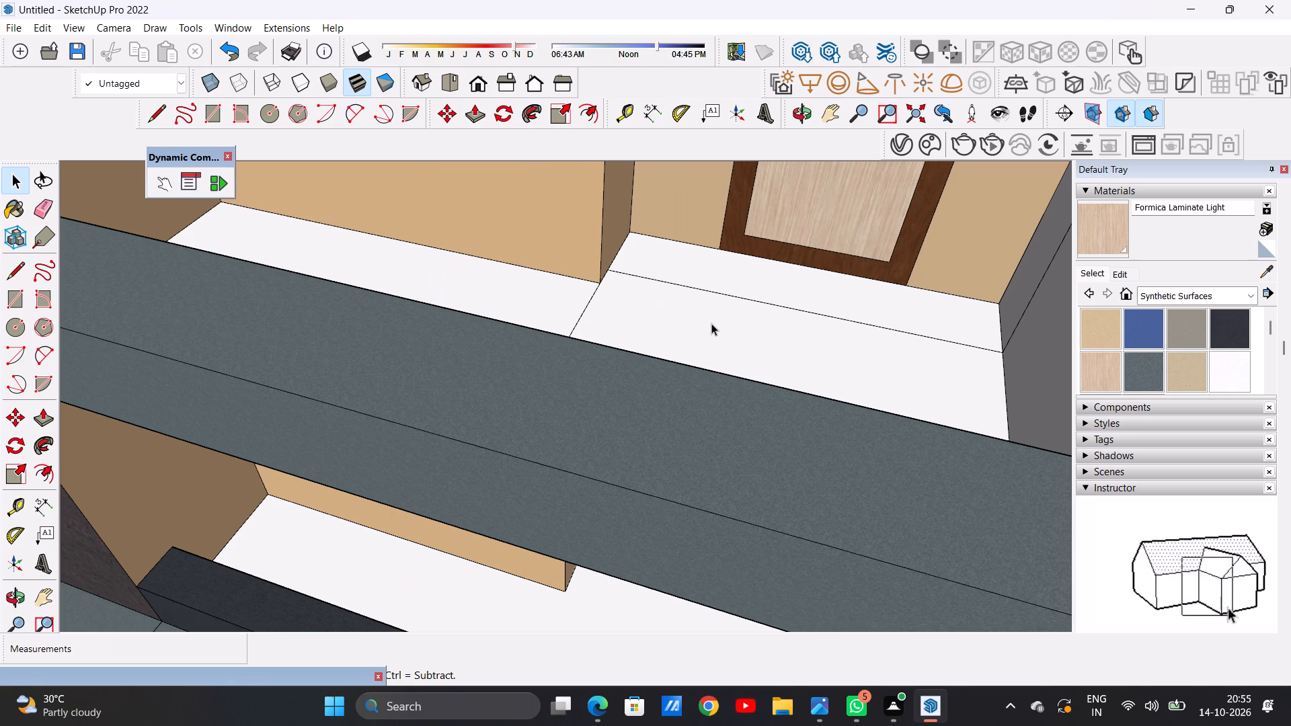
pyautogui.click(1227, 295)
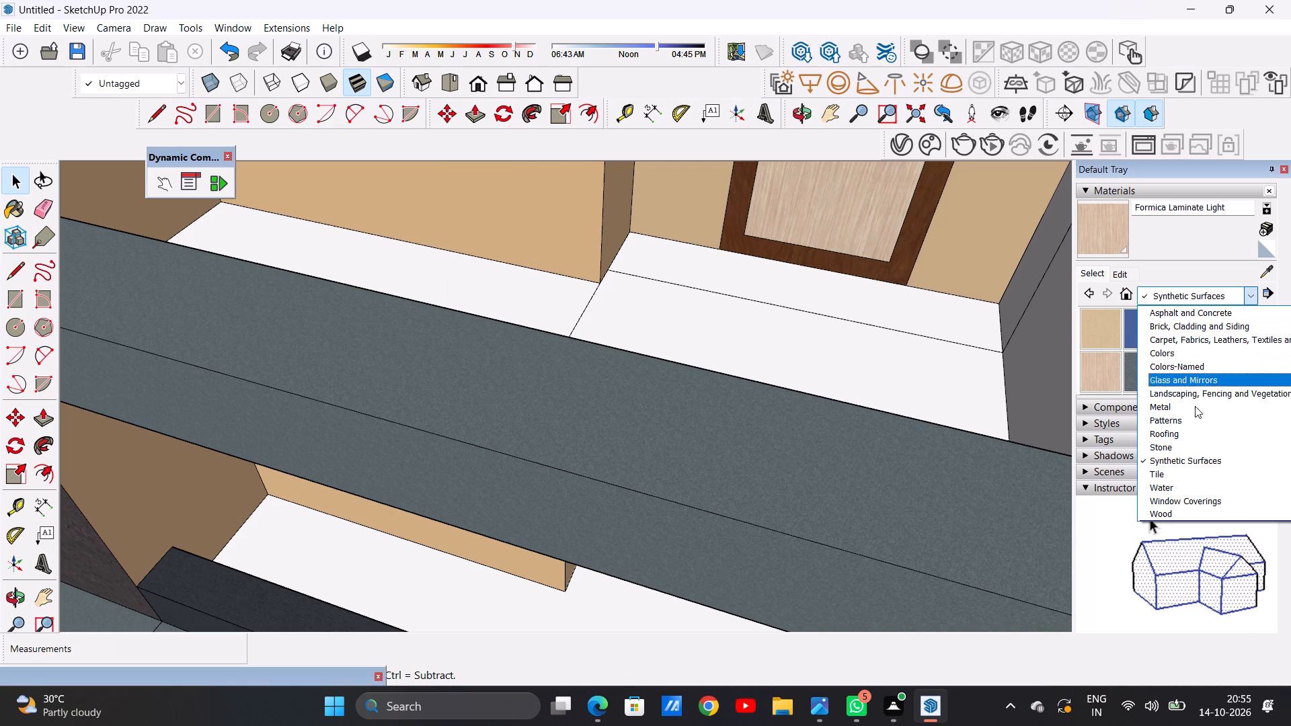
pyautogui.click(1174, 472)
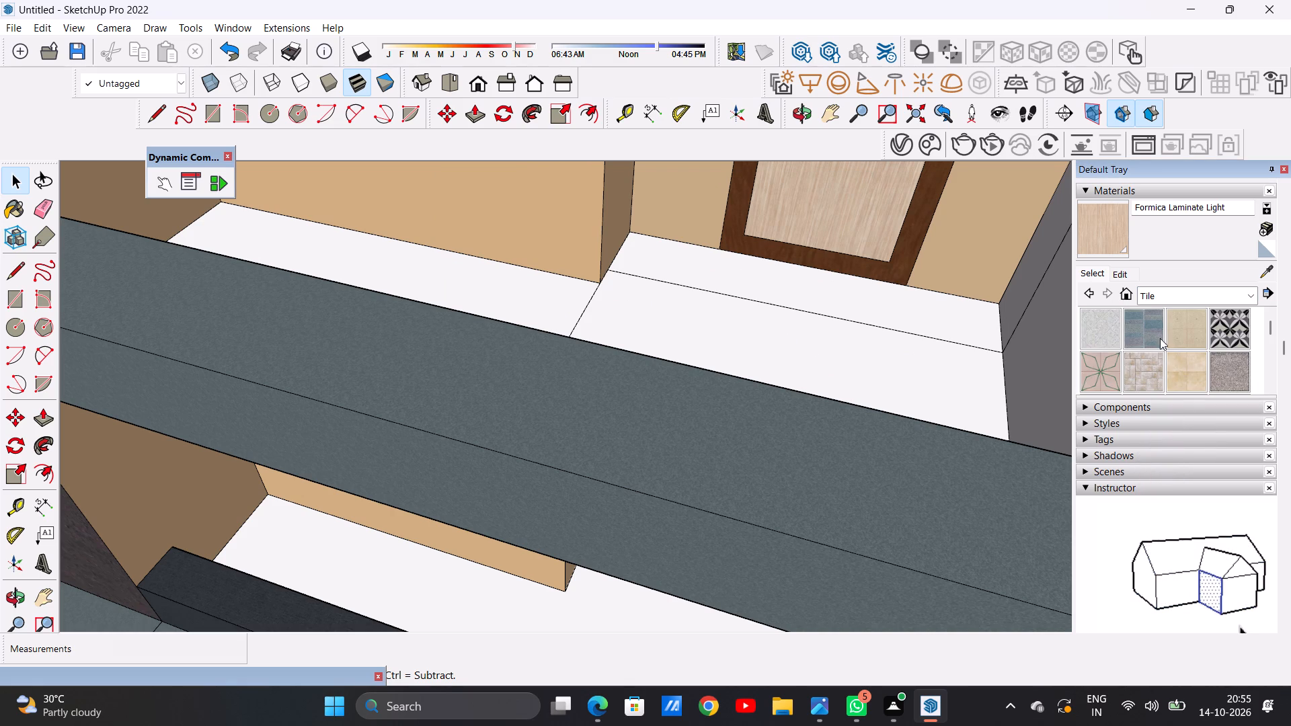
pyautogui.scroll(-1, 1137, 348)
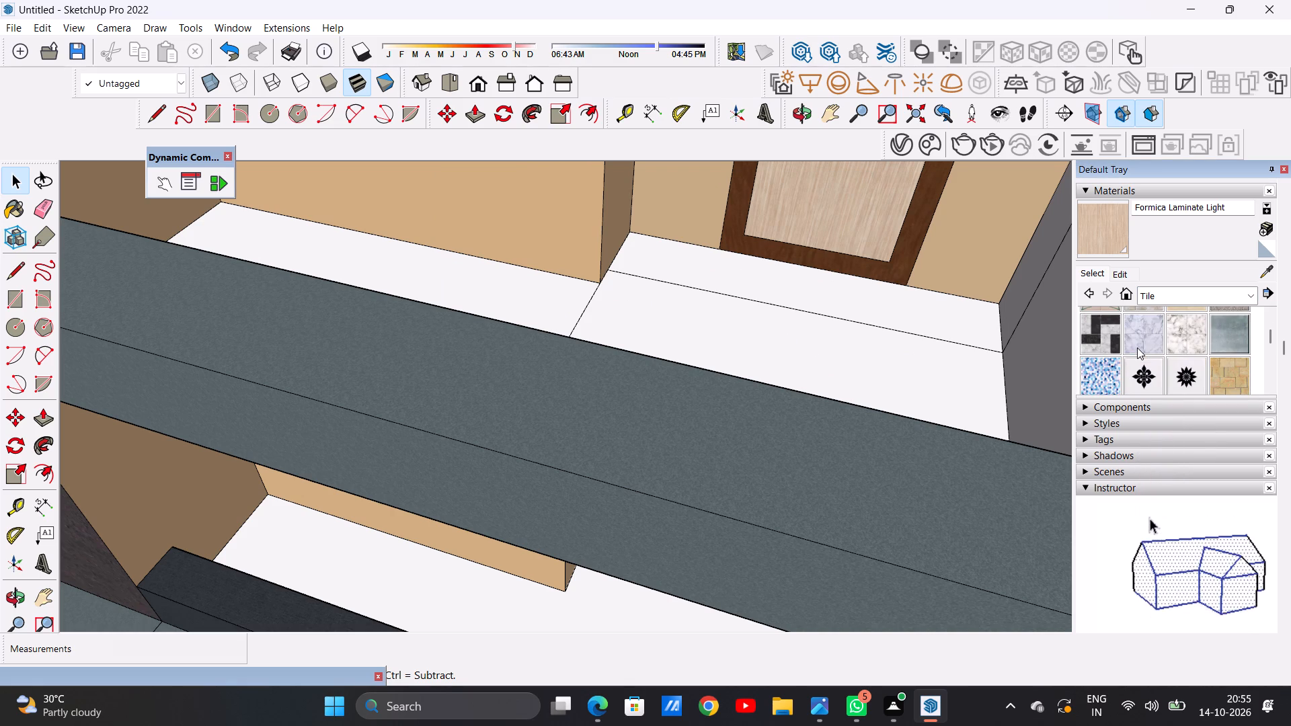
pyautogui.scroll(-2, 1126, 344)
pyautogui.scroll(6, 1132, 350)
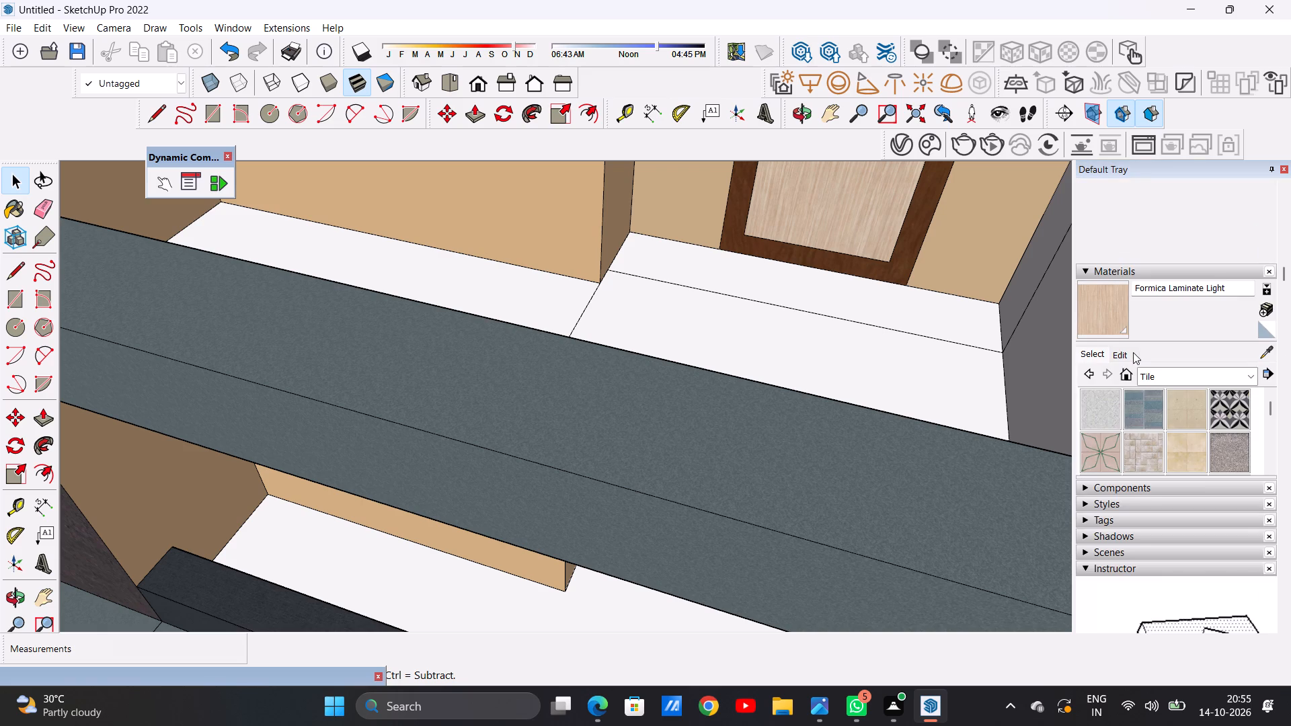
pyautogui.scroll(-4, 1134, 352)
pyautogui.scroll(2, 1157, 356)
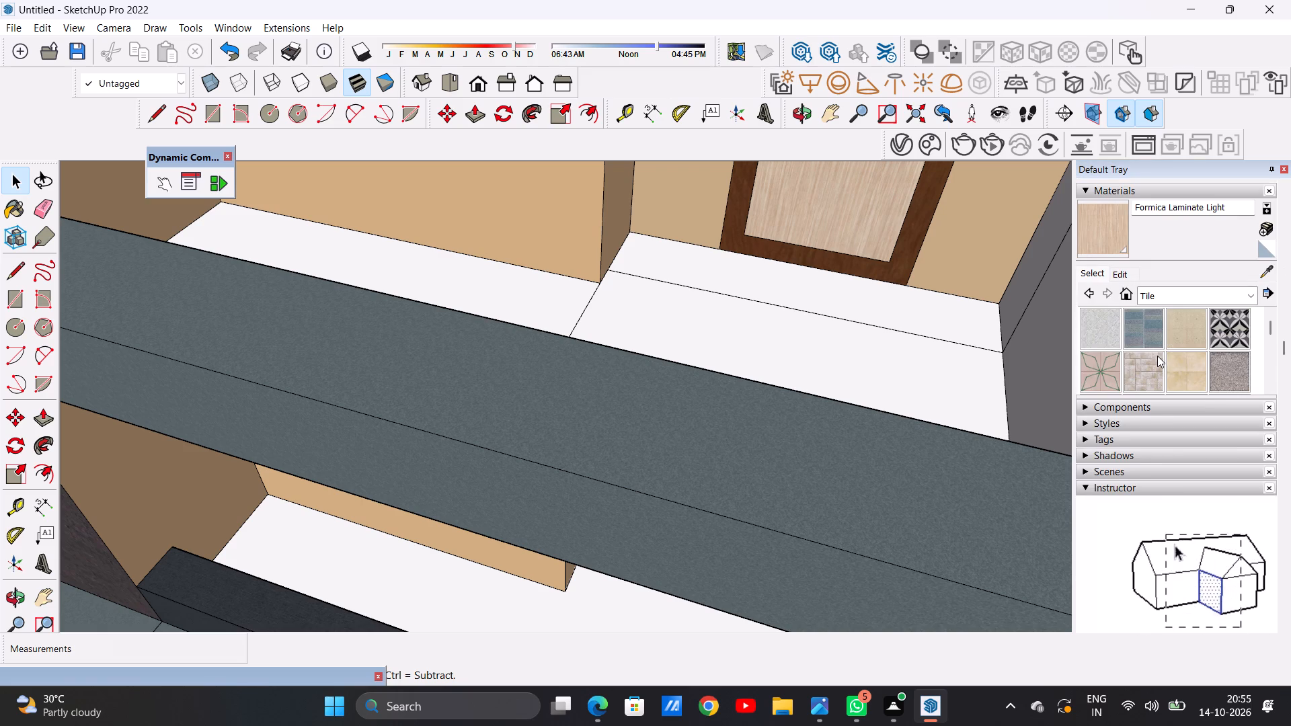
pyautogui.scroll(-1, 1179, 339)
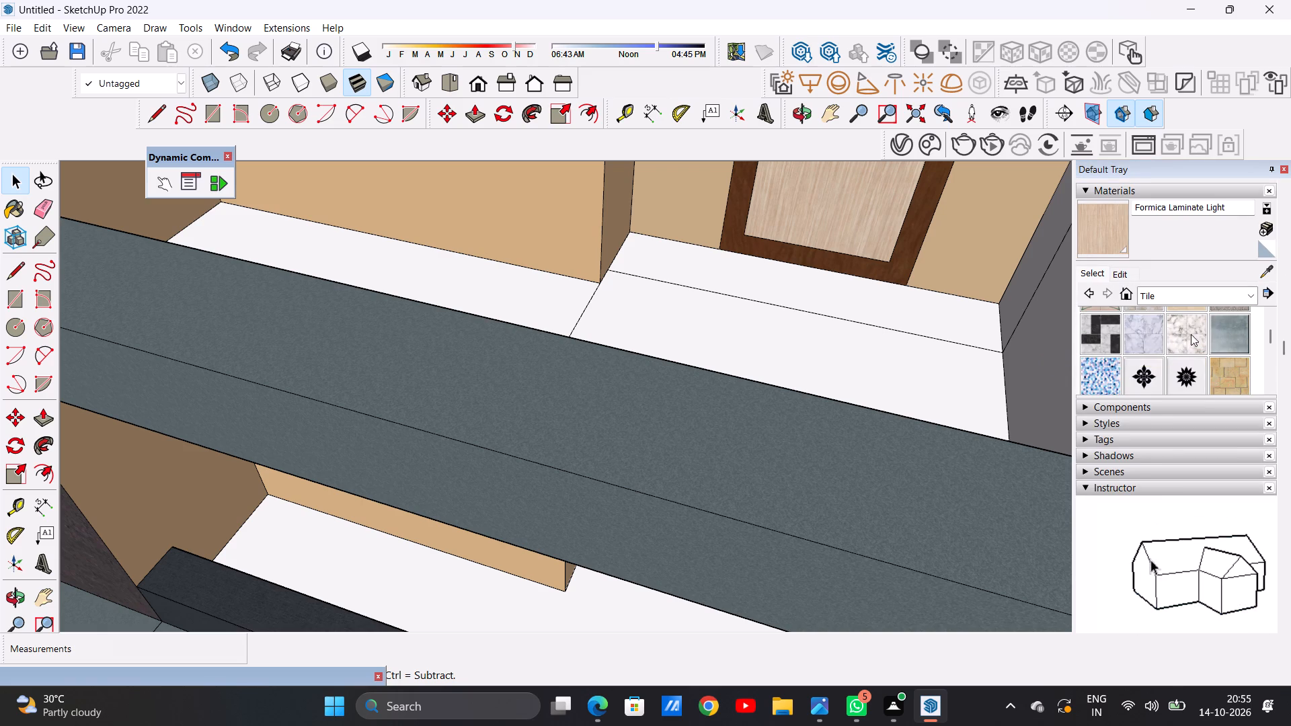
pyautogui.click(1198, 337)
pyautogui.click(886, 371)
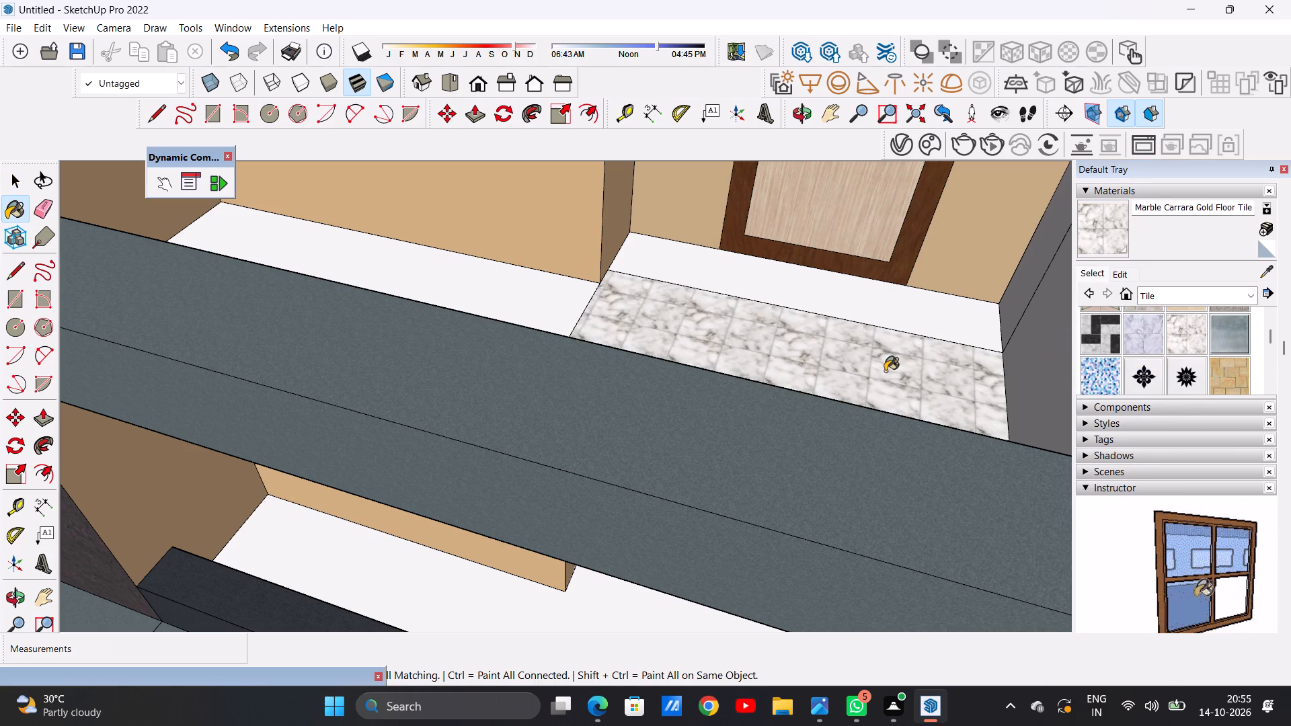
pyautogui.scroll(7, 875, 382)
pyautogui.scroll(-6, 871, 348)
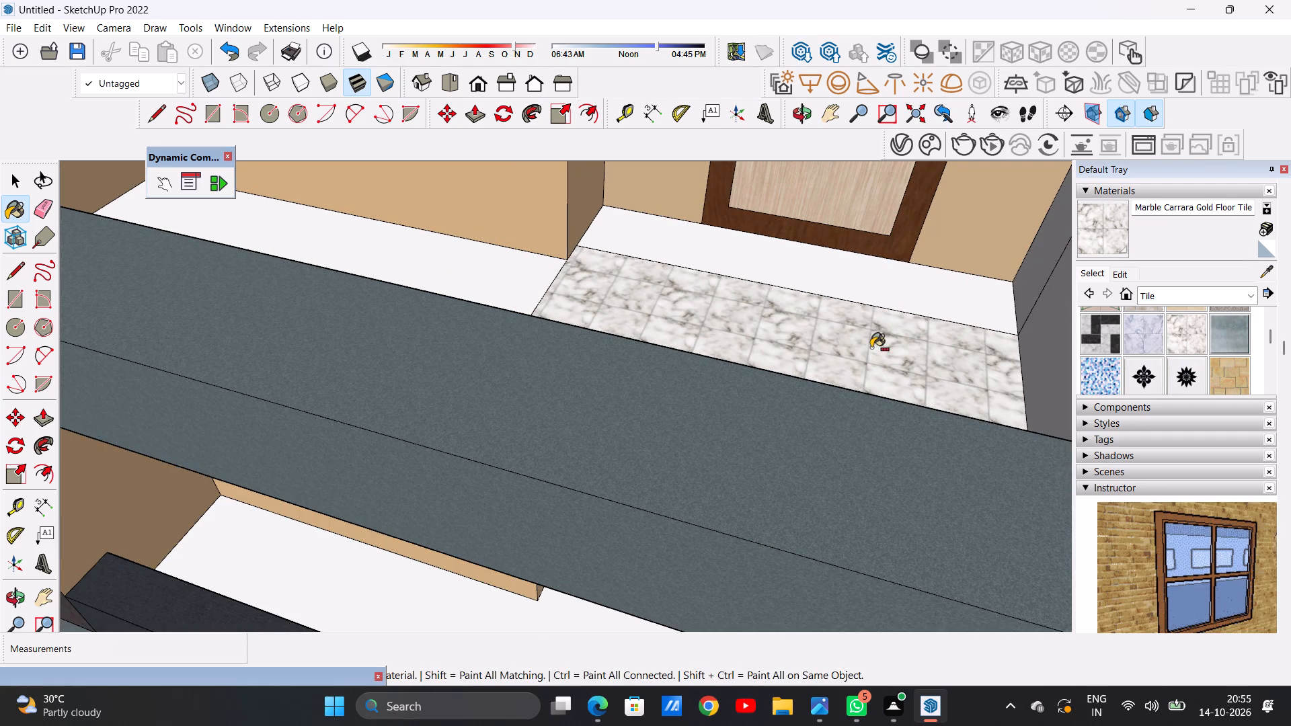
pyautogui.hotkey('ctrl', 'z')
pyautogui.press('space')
# Examine the whole elevation, the top balcony with its door, and the ground-floor shutters and platform from the front.
pyautogui.scroll(-8, 673, 318)
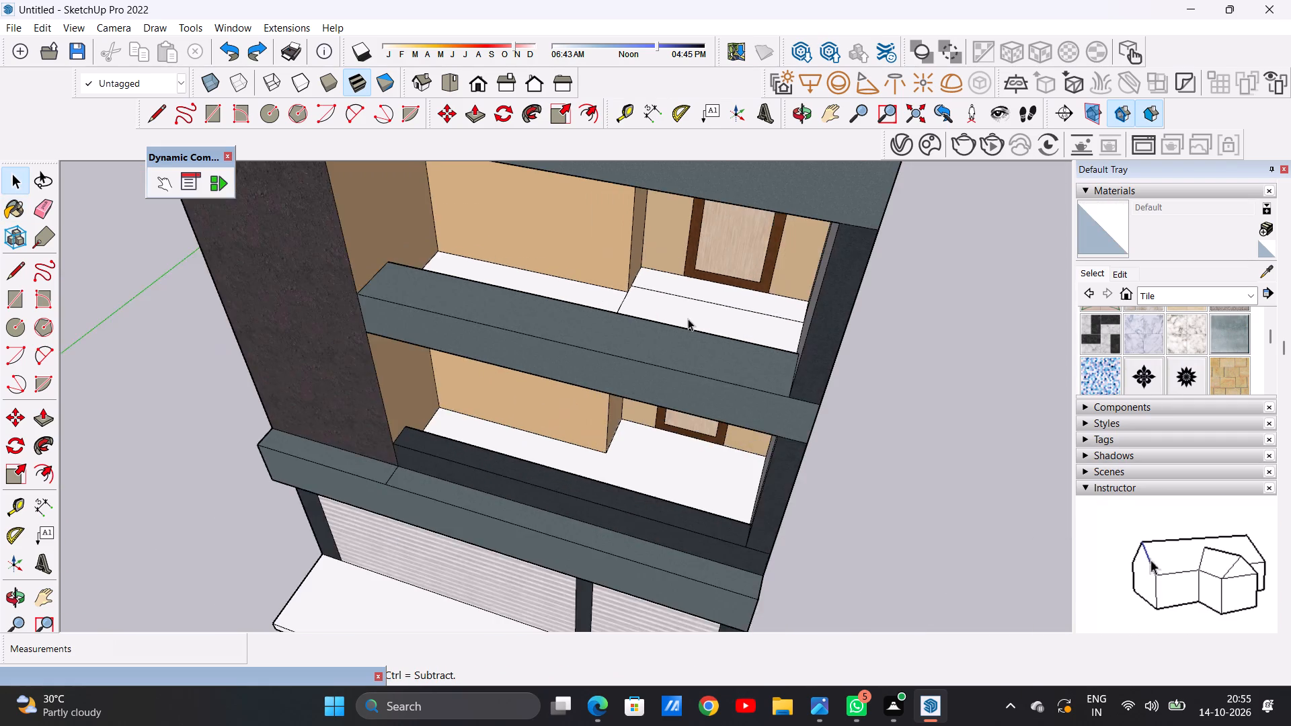
pyautogui.scroll(-14, 688, 319)
pyautogui.moveTo(686, 412); pyautogui.dragTo(711, 341, button='middle')
pyautogui.scroll(1, 711, 341)
pyautogui.scroll(-12, 694, 360)
pyautogui.moveTo(658, 369); pyautogui.dragTo(654, 345, button='middle')
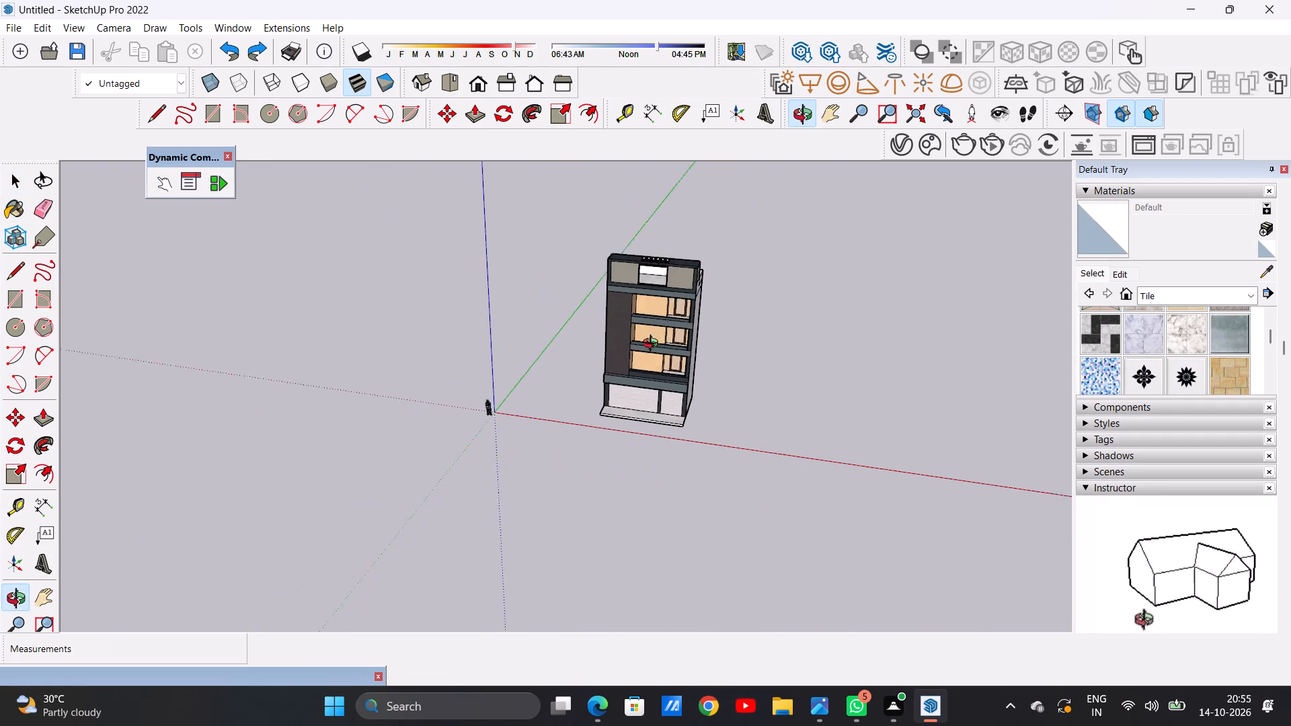
pyautogui.moveTo(654, 345); pyautogui.dragTo(670, 302, button='middle')
pyautogui.scroll(5, 668, 268)
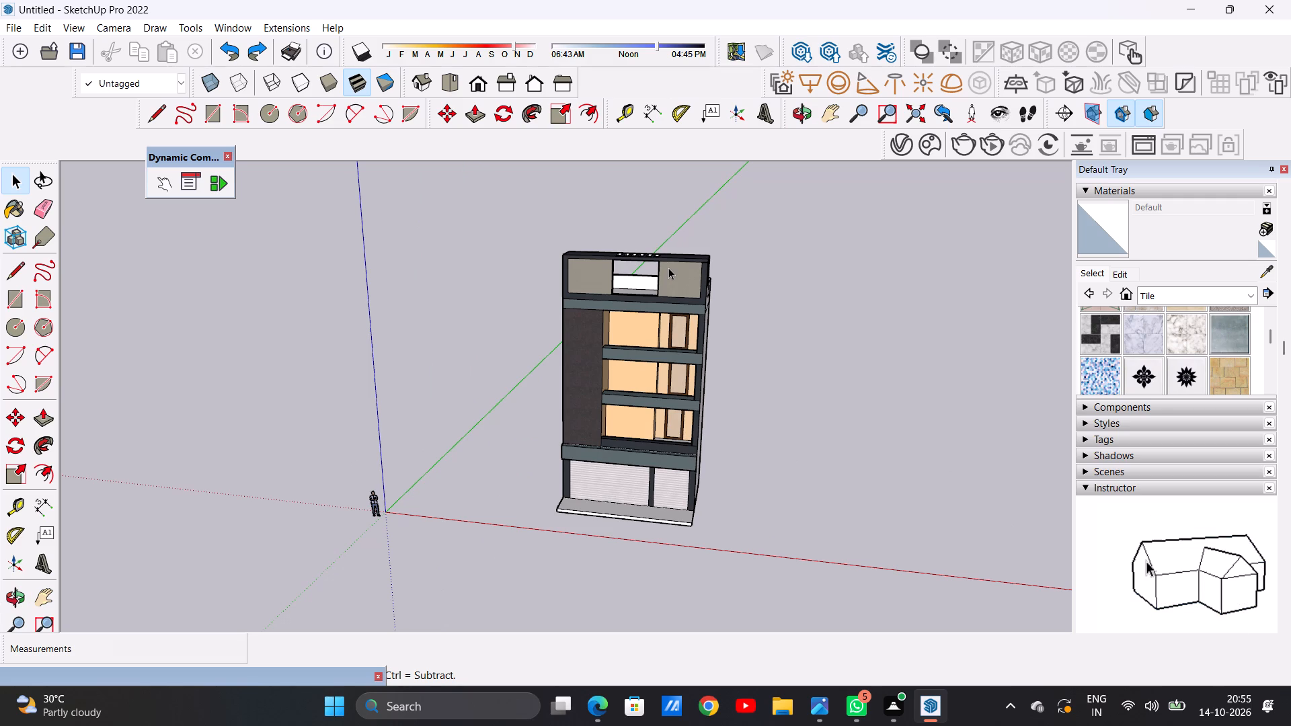
pyautogui.scroll(-3, 635, 316)
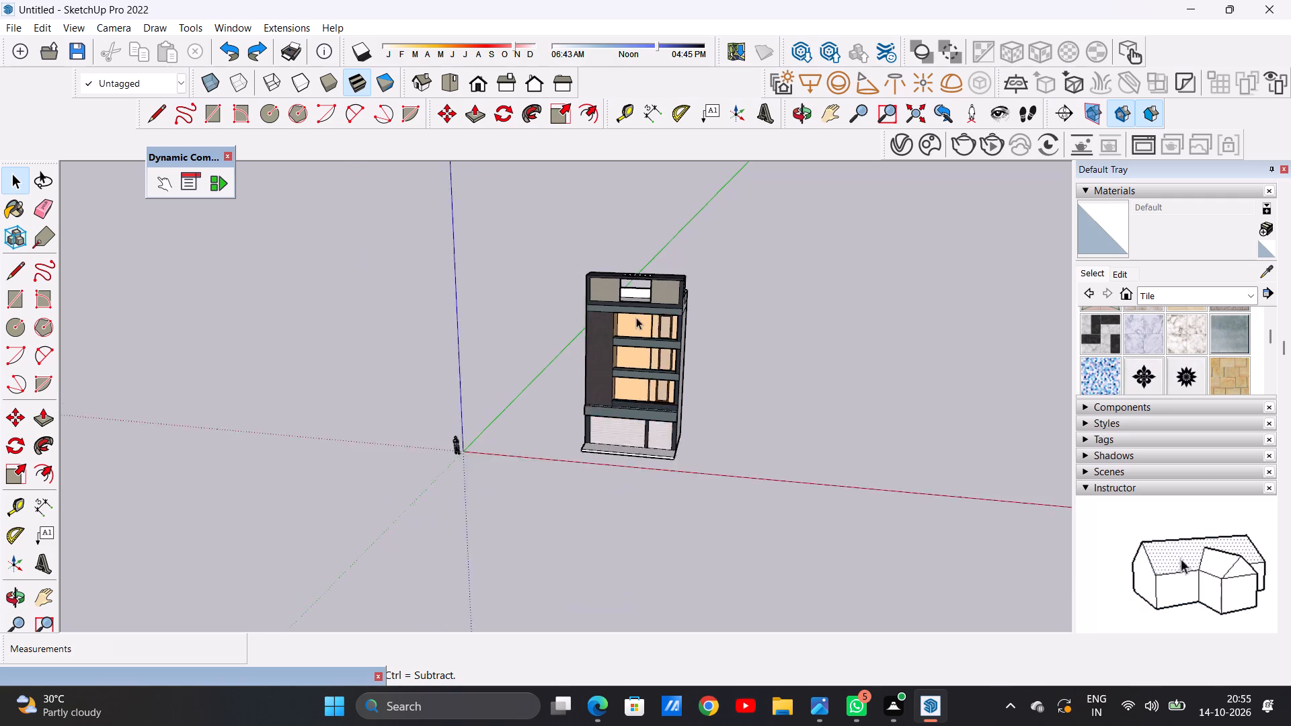
pyautogui.scroll(-3, 636, 317)
pyautogui.scroll(15, 664, 298)
pyautogui.moveTo(631, 434); pyautogui.dragTo(695, 422, button='middle')
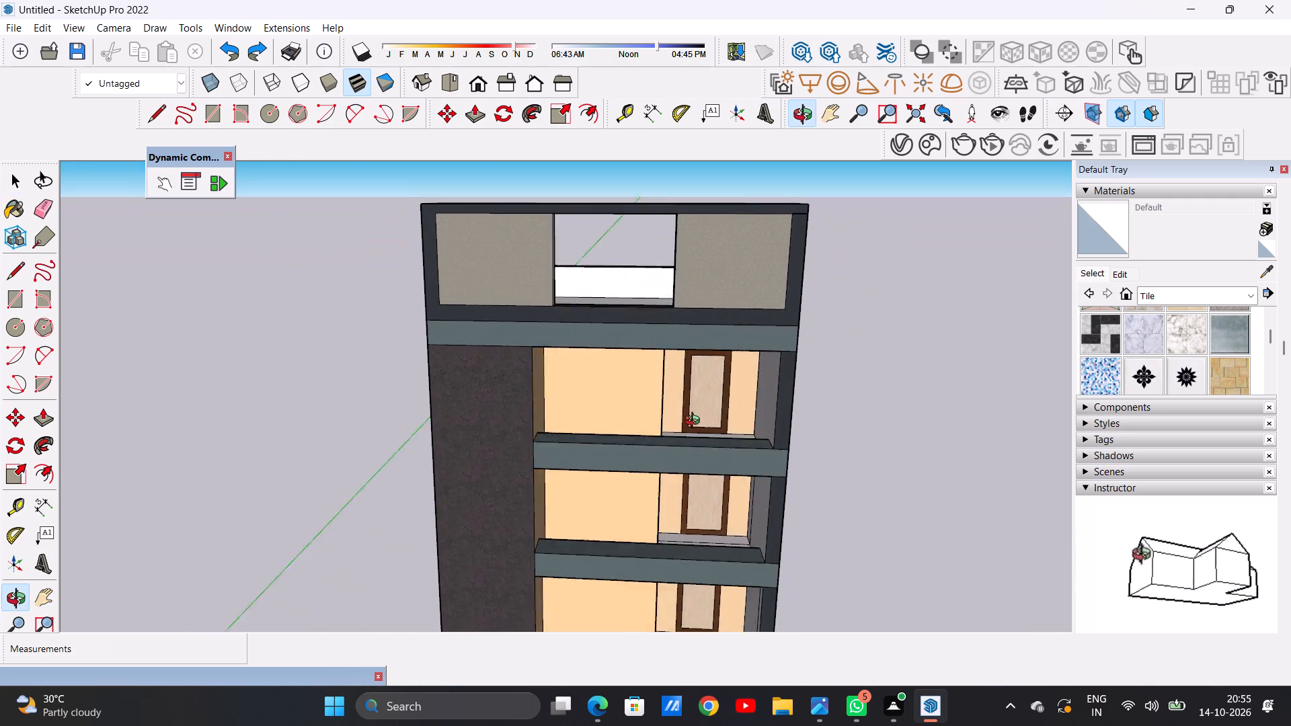
pyautogui.moveTo(695, 422); pyautogui.dragTo(703, 424, button='middle')
pyautogui.scroll(8, 703, 424)
pyautogui.moveTo(682, 387); pyautogui.dragTo(656, 341, button='middle')
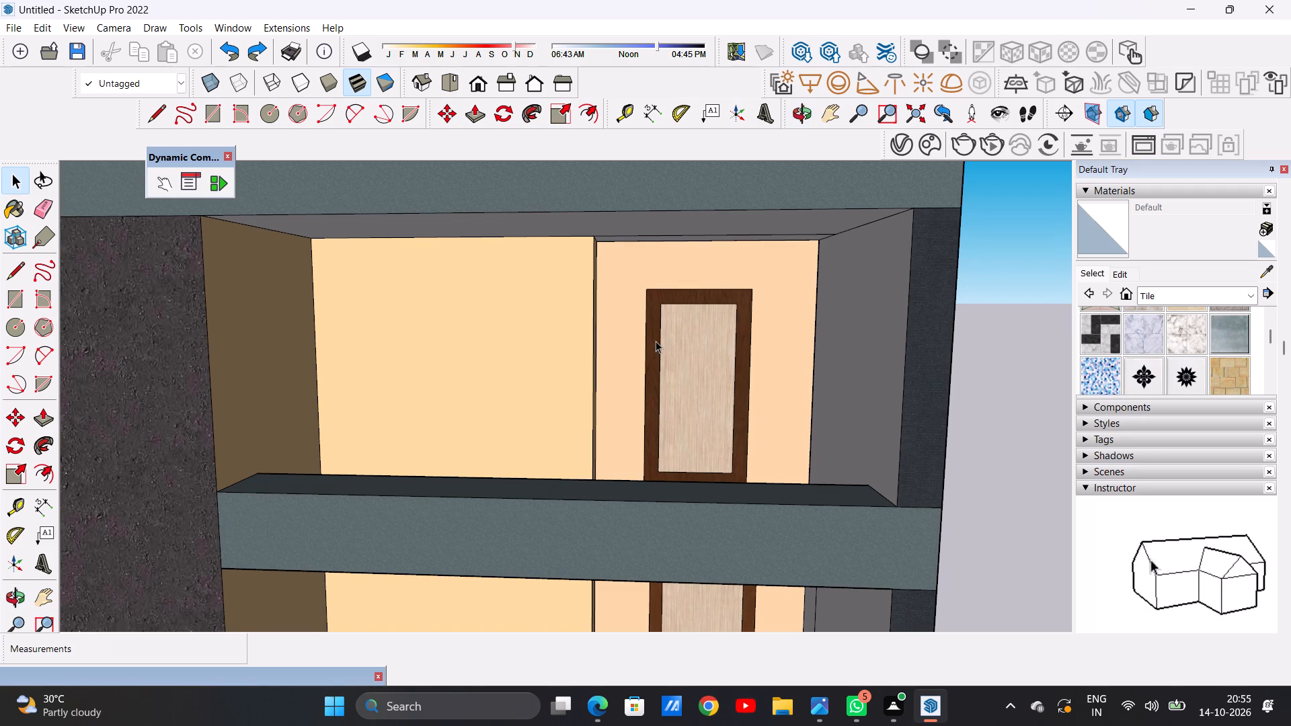
pyautogui.press('space')
pyautogui.write('G OF')
pyautogui.press('space')
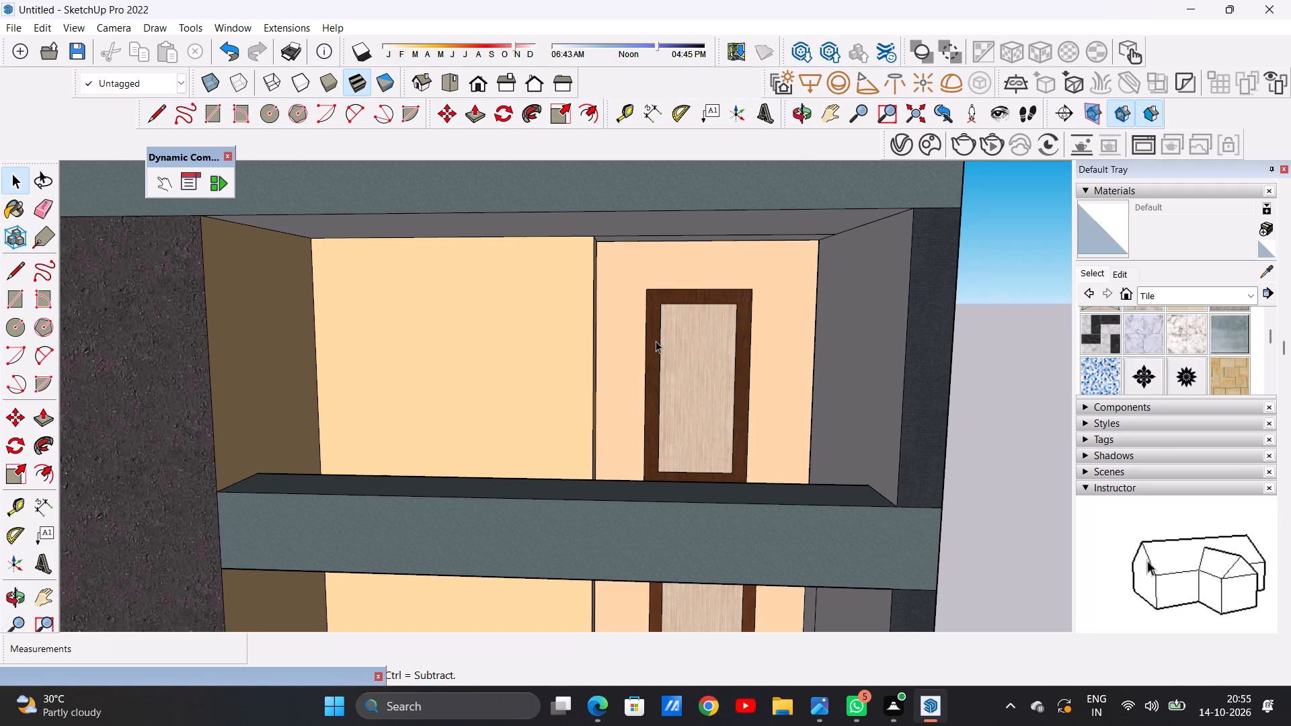
pyautogui.scroll(-17, 633, 343)
pyautogui.scroll(3, 656, 465)
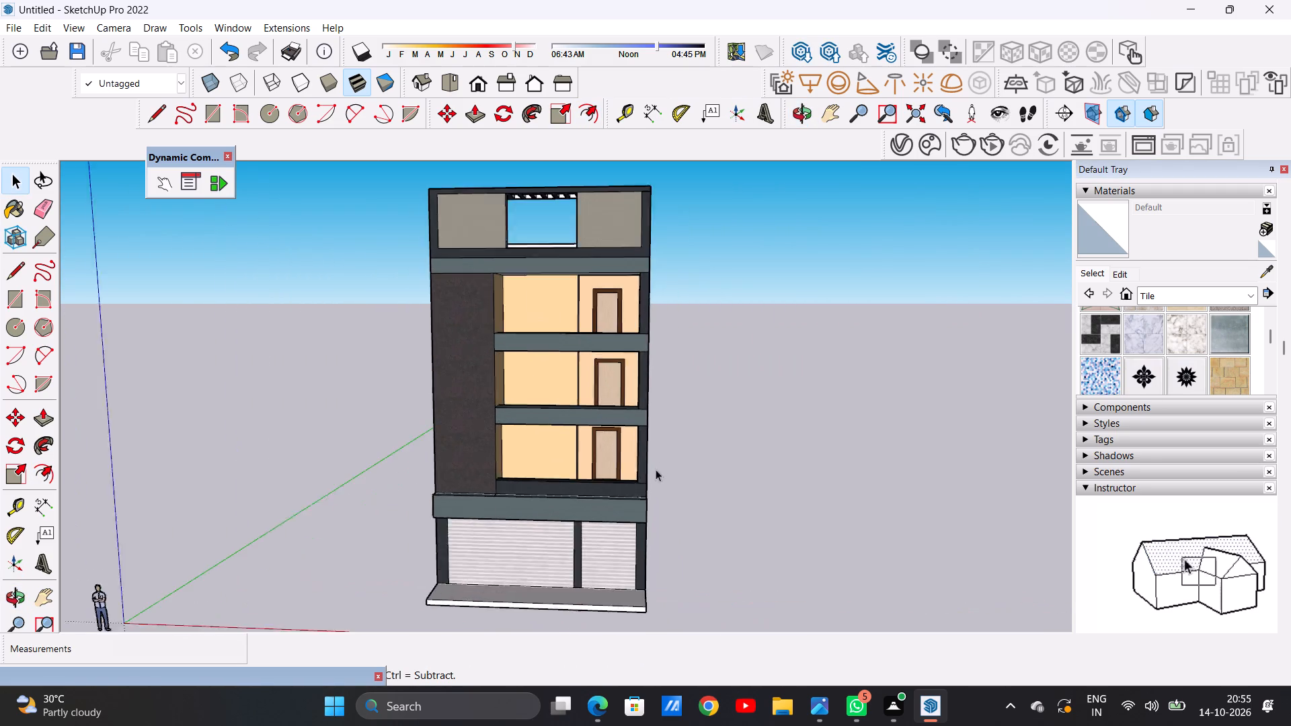
pyautogui.scroll(2, 656, 469)
pyautogui.moveTo(738, 409); pyautogui.dragTo(745, 504, button='middle')
pyautogui.moveTo(466, 538); pyautogui.dragTo(465, 536, button='middle')
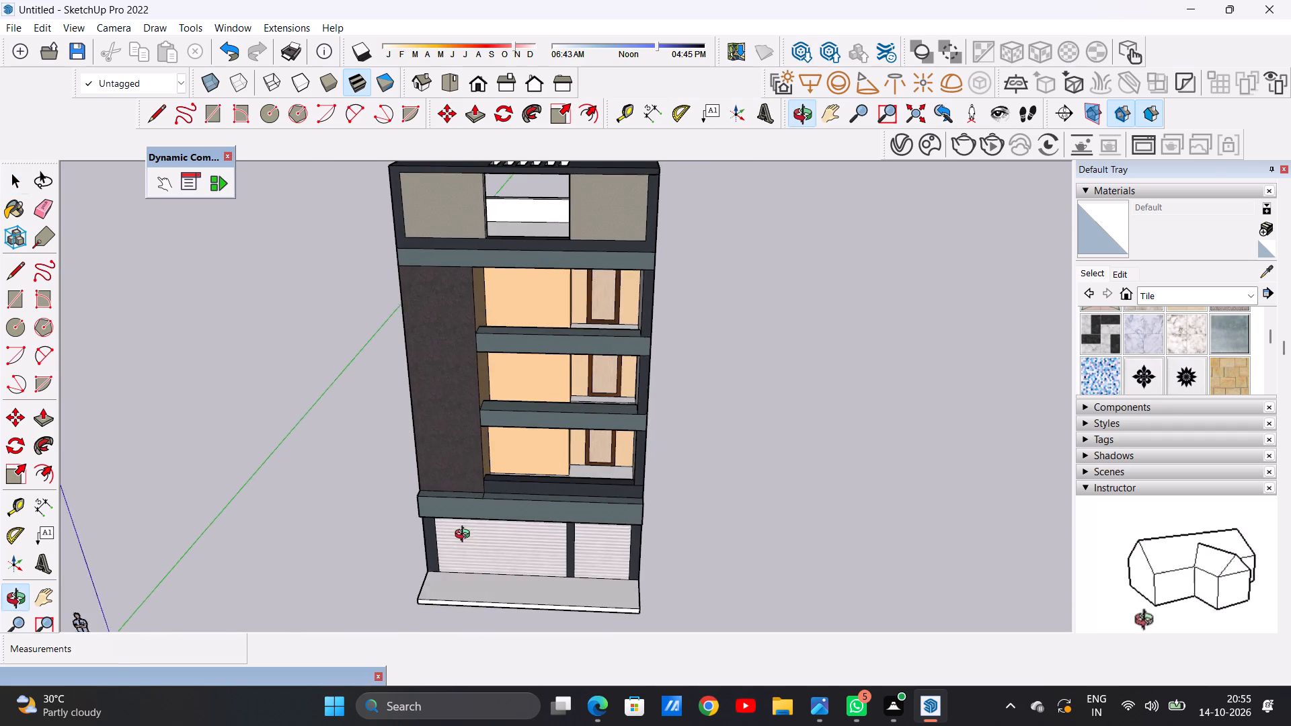
pyautogui.moveTo(465, 536); pyautogui.dragTo(481, 508, button='middle')
pyautogui.scroll(15, 533, 553)
pyautogui.scroll(-15, 517, 424)
pyautogui.scroll(2, 647, 438)
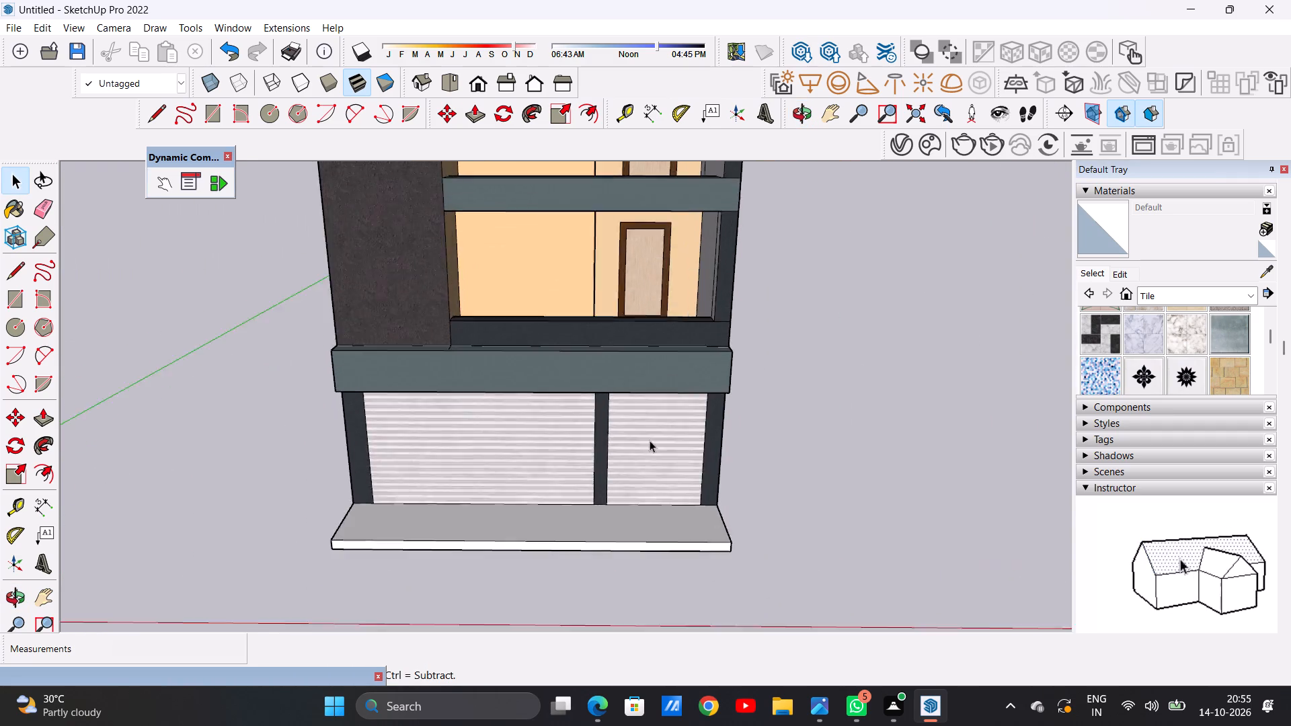
# Examine the ground-floor shutters, the band above them and the entrance platform from the front, the side and above.
pyautogui.scroll(13, 650, 440)
pyautogui.moveTo(642, 430); pyautogui.dragTo(580, 469, button='middle')
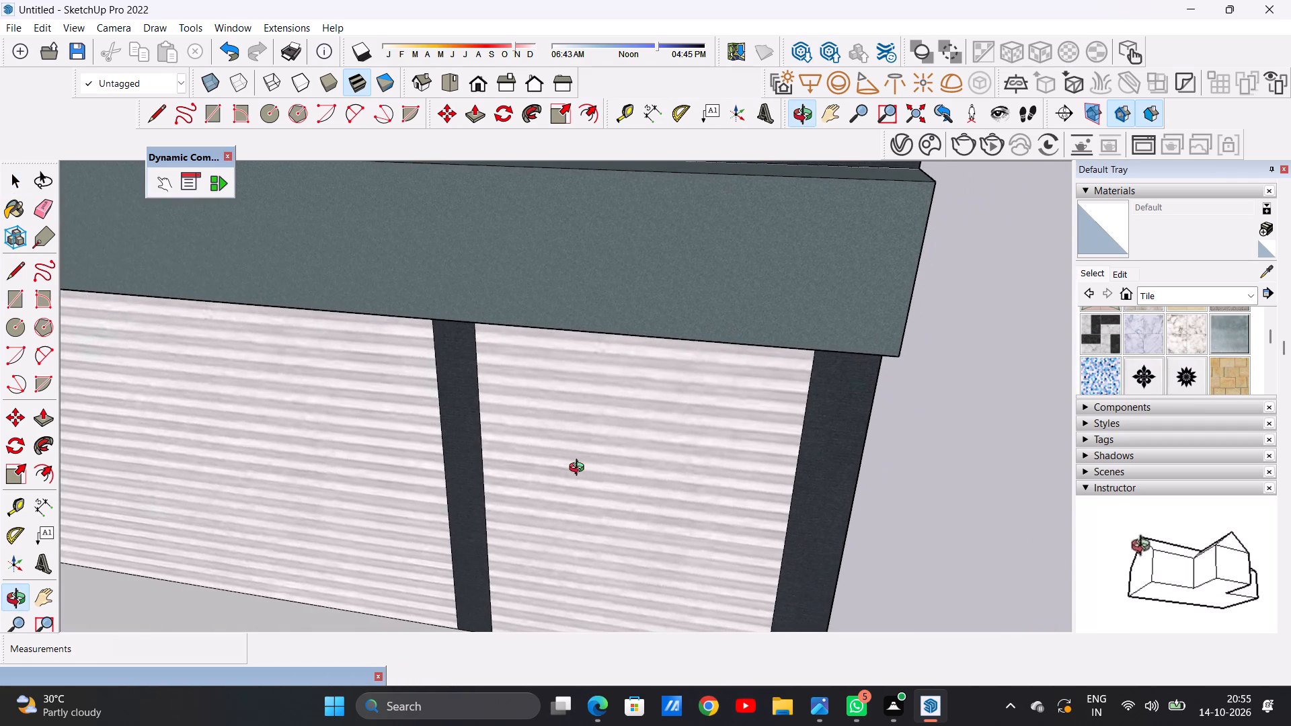
pyautogui.moveTo(580, 469); pyautogui.dragTo(582, 469, button='middle')
pyautogui.scroll(-8, 721, 417)
pyautogui.scroll(1, 721, 413)
pyautogui.scroll(-7, 716, 403)
pyautogui.moveTo(376, 505); pyautogui.dragTo(594, 486, button='middle')
pyautogui.scroll(14, 436, 536)
pyautogui.scroll(-8, 437, 497)
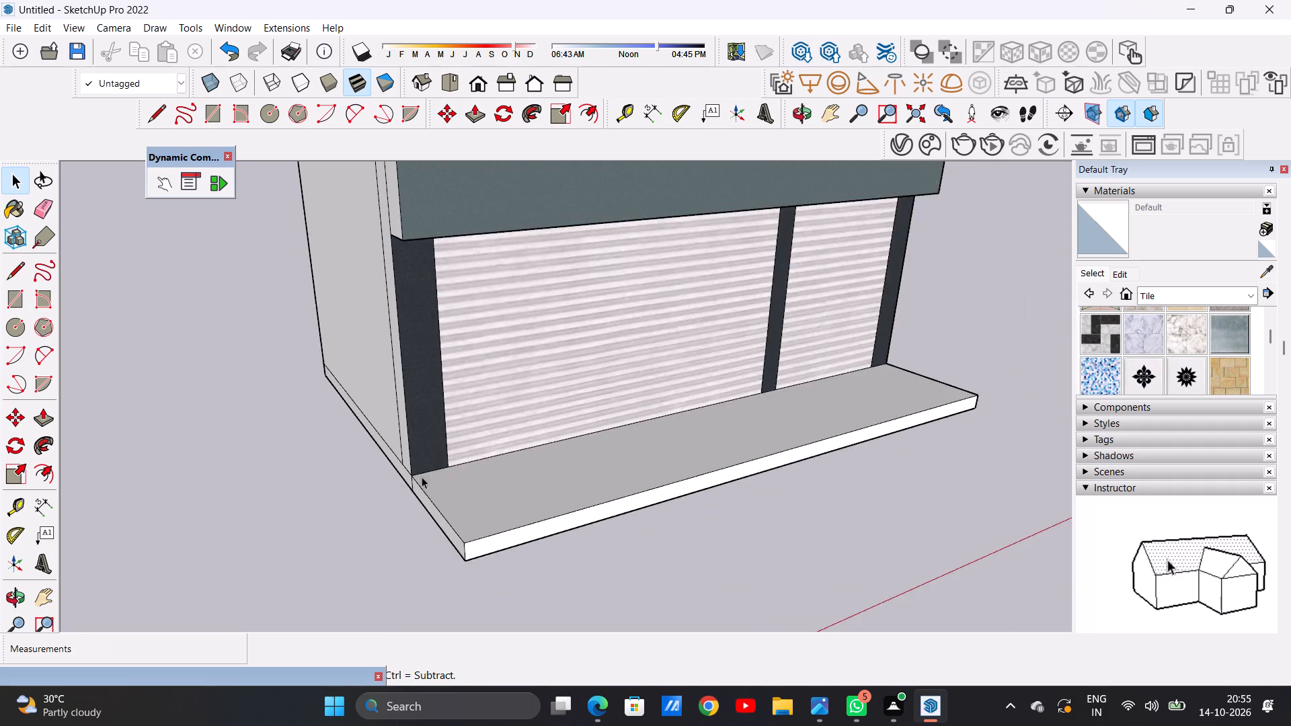
pyautogui.scroll(-5, 422, 477)
pyautogui.moveTo(568, 477); pyautogui.dragTo(436, 543, button='middle')
pyautogui.scroll(4, 559, 473)
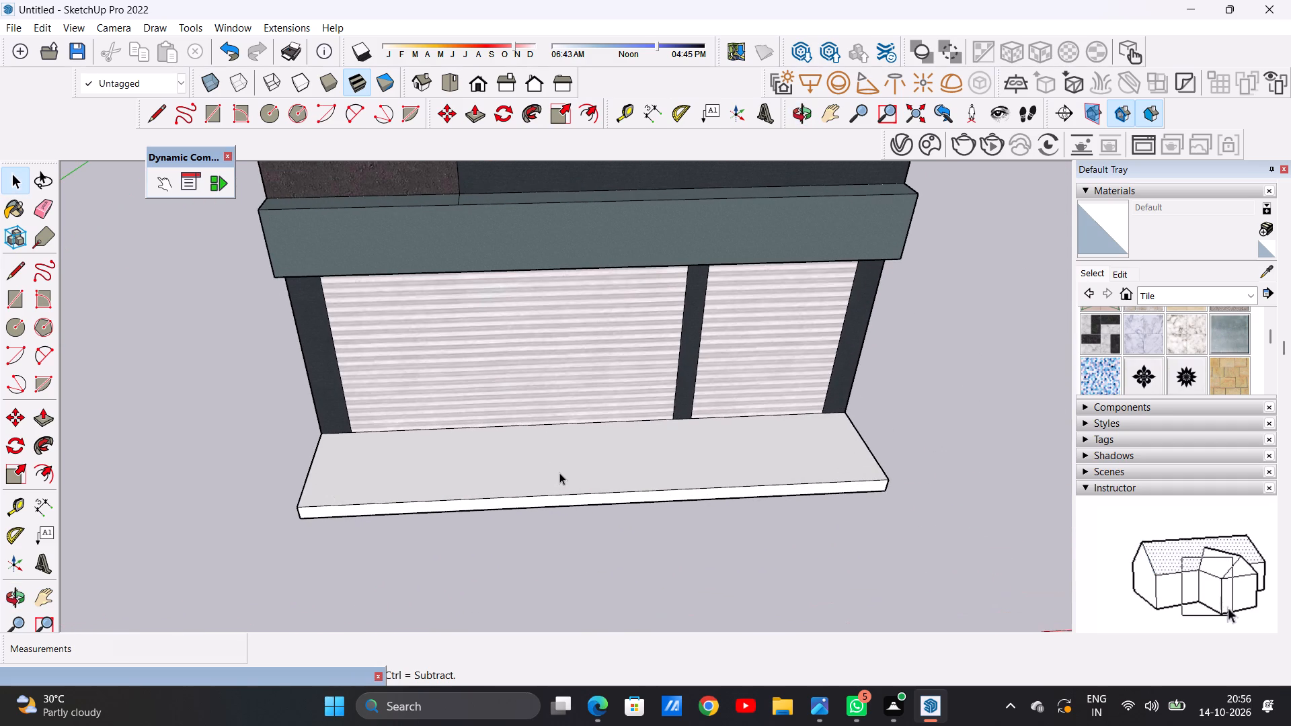
pyautogui.scroll(-7, 461, 473)
pyautogui.scroll(7, 468, 469)
pyautogui.moveTo(569, 454); pyautogui.dragTo(523, 542, button='middle')
pyautogui.scroll(-1, 689, 405)
pyautogui.scroll(1, 689, 405)
pyautogui.scroll(-6, 689, 405)
pyautogui.scroll(6, 620, 425)
pyautogui.scroll(-1, 617, 454)
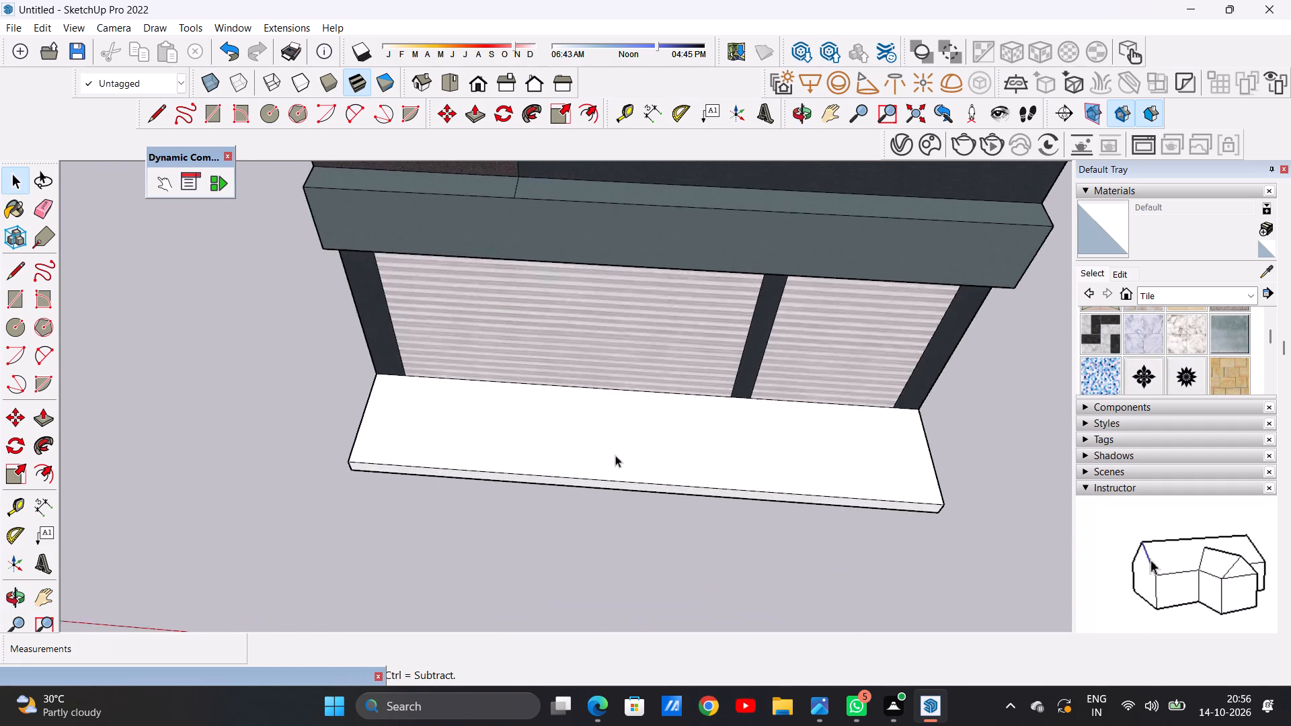
pyautogui.scroll(5, 596, 479)
pyautogui.scroll(-7, 245, 531)
# Paint both end faces of the projecting band above the shutters with Formica Speckled Grey from the Synthetic Surfaces collection.
pyautogui.moveTo(246, 513); pyautogui.dragTo(383, 397, button='middle')
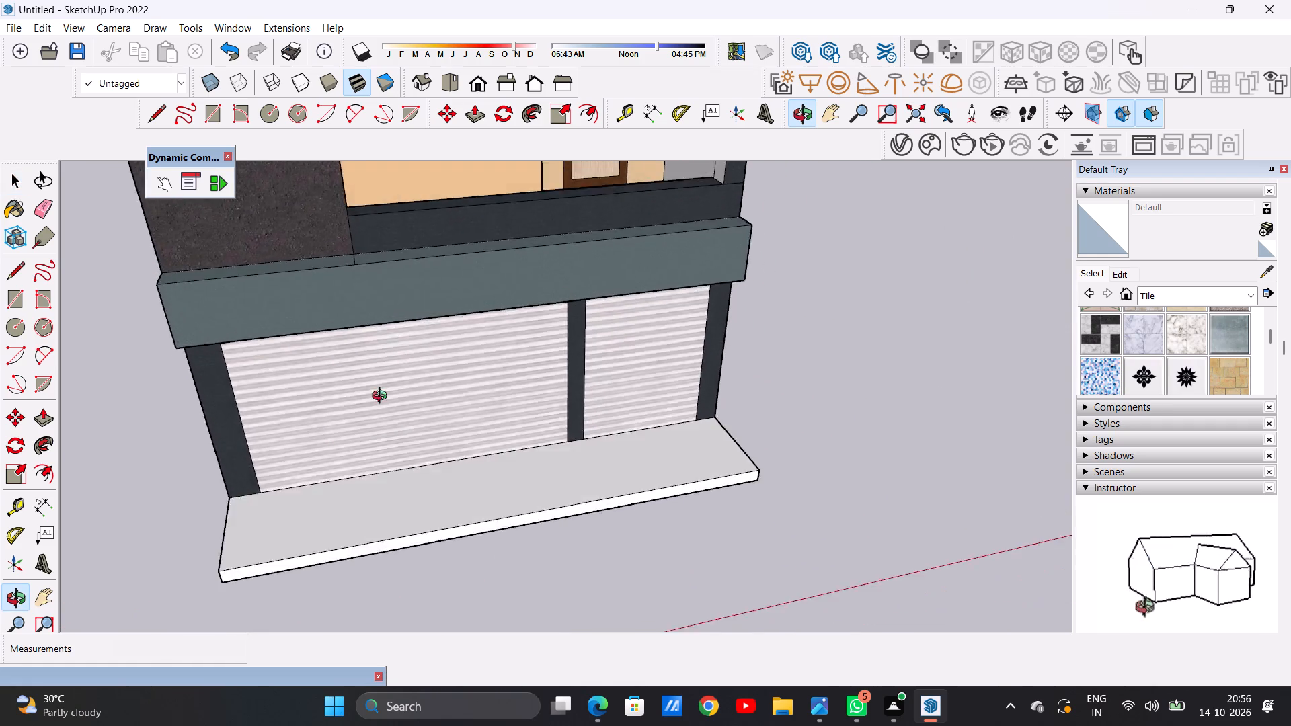
pyautogui.moveTo(383, 397); pyautogui.dragTo(534, 392, button='middle')
pyautogui.scroll(-13, 533, 391)
pyautogui.scroll(7, 425, 397)
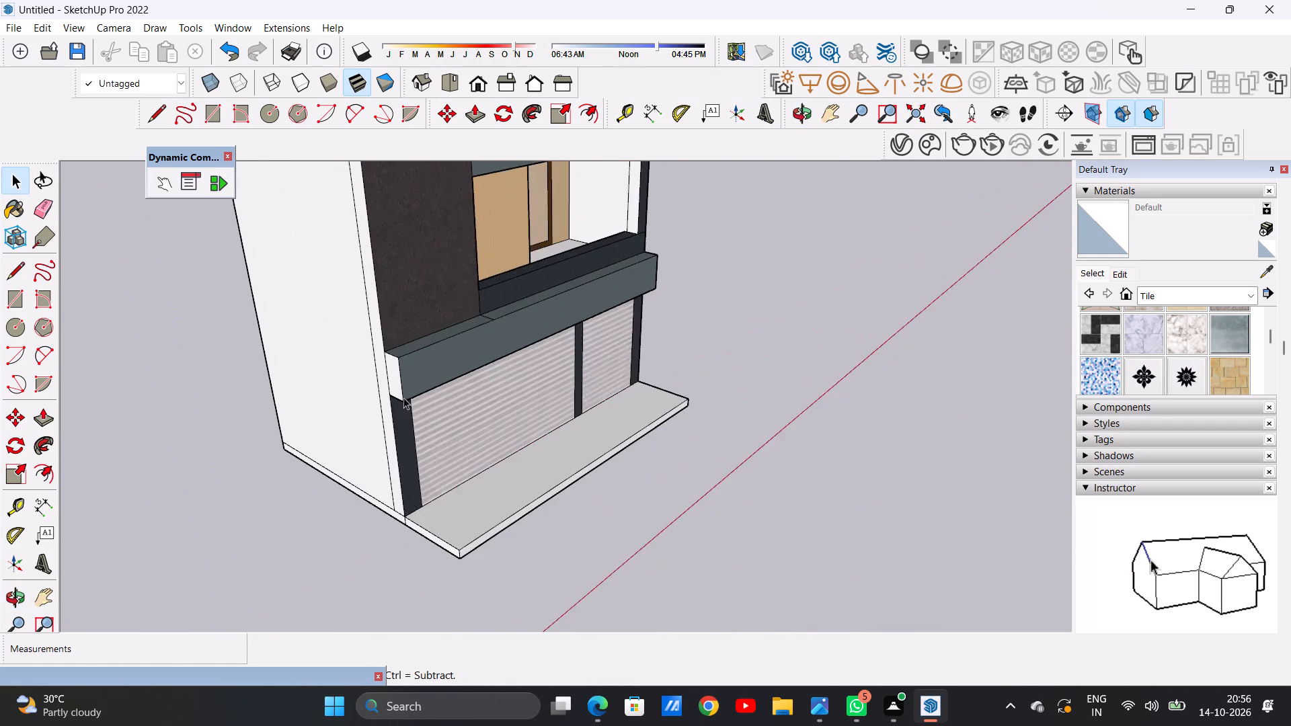
pyautogui.scroll(8, 403, 397)
pyautogui.click(1136, 290)
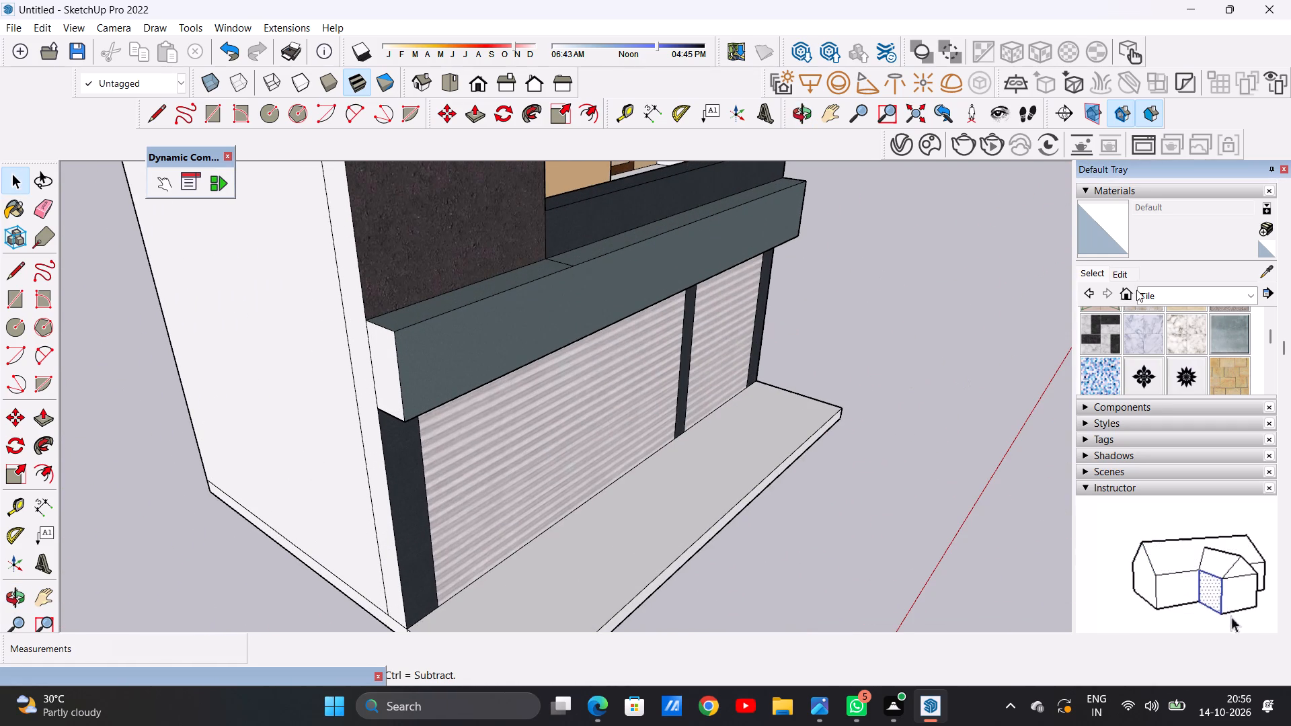
pyautogui.click(1143, 292)
pyautogui.click(1162, 457)
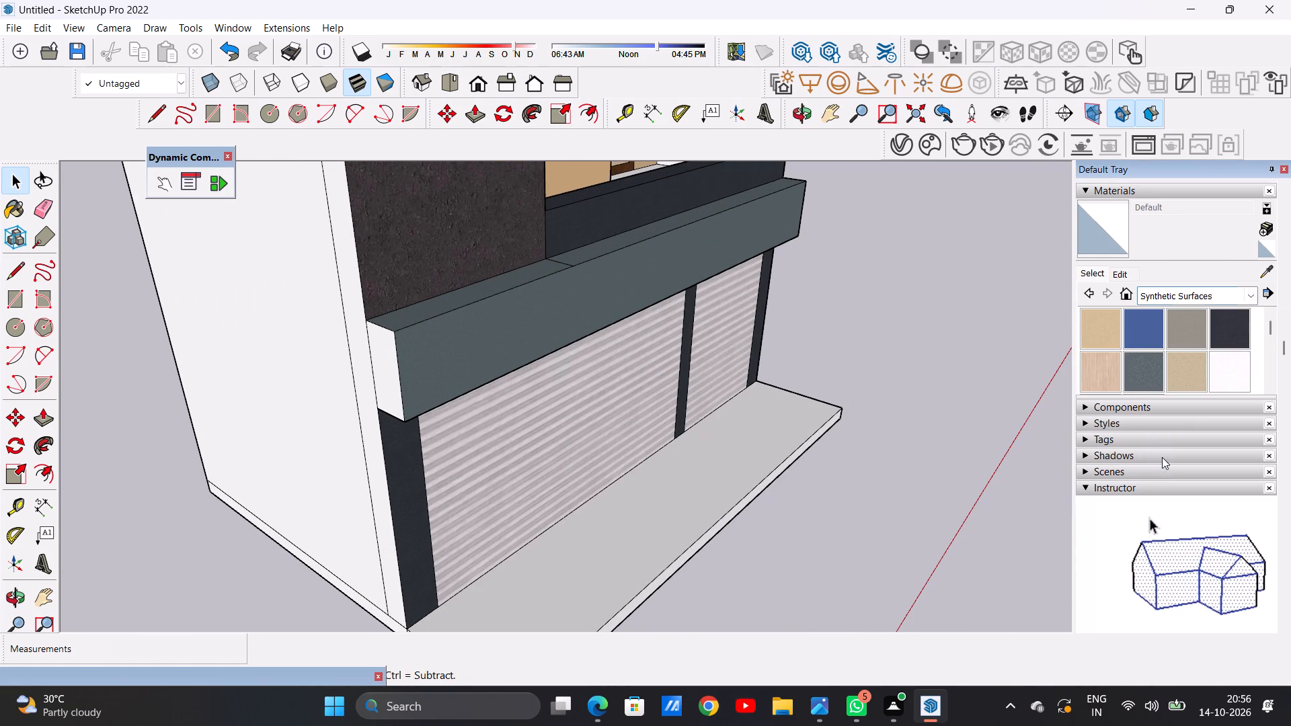
pyautogui.click(1136, 368)
pyautogui.scroll(10, 389, 372)
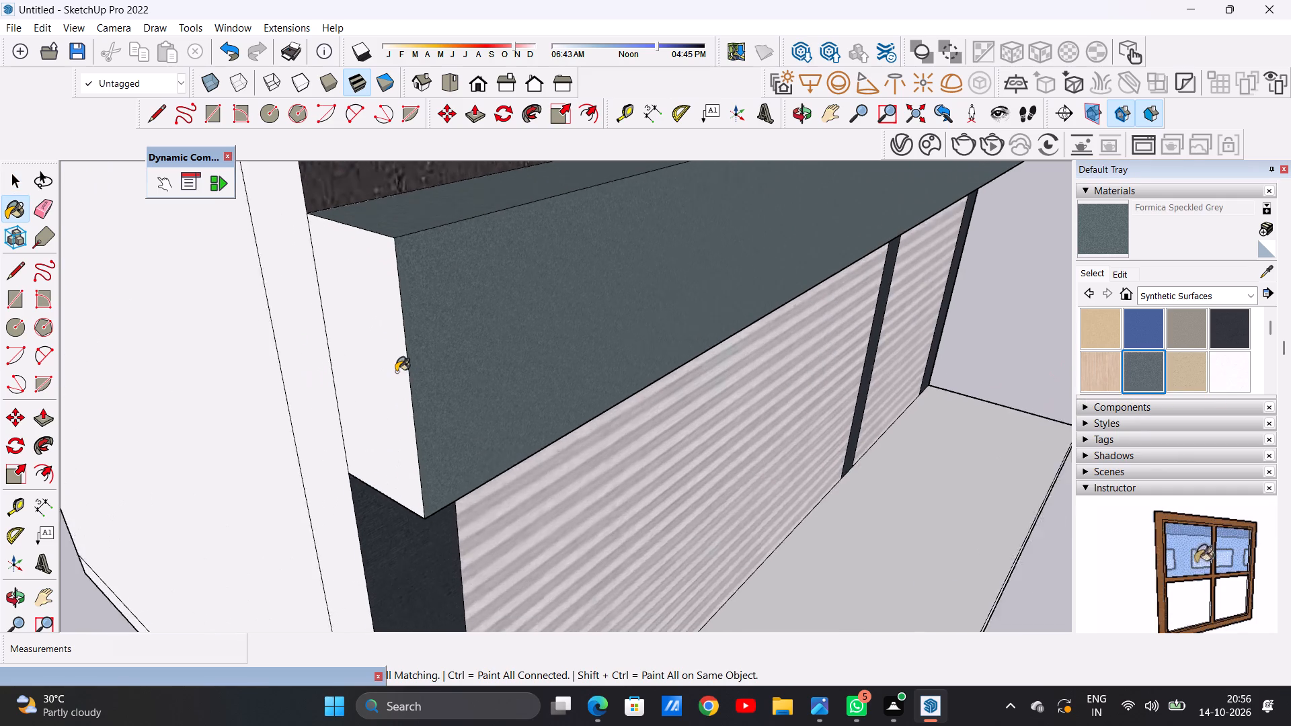
pyautogui.scroll(3, 396, 372)
pyautogui.click(396, 372)
pyautogui.scroll(-20, 436, 420)
pyautogui.scroll(-8, 436, 420)
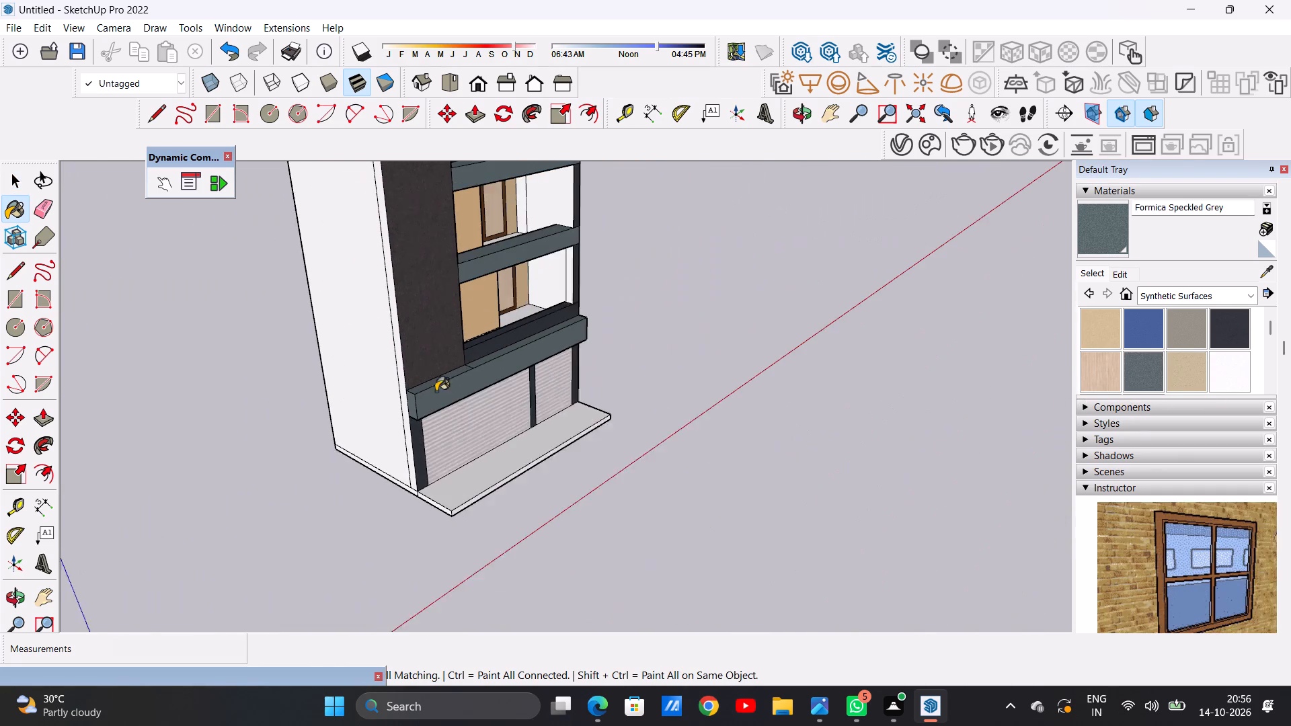
pyautogui.scroll(-1, 436, 391)
pyautogui.moveTo(638, 382); pyautogui.dragTo(196, 336, button='middle')
pyautogui.scroll(2, 636, 366)
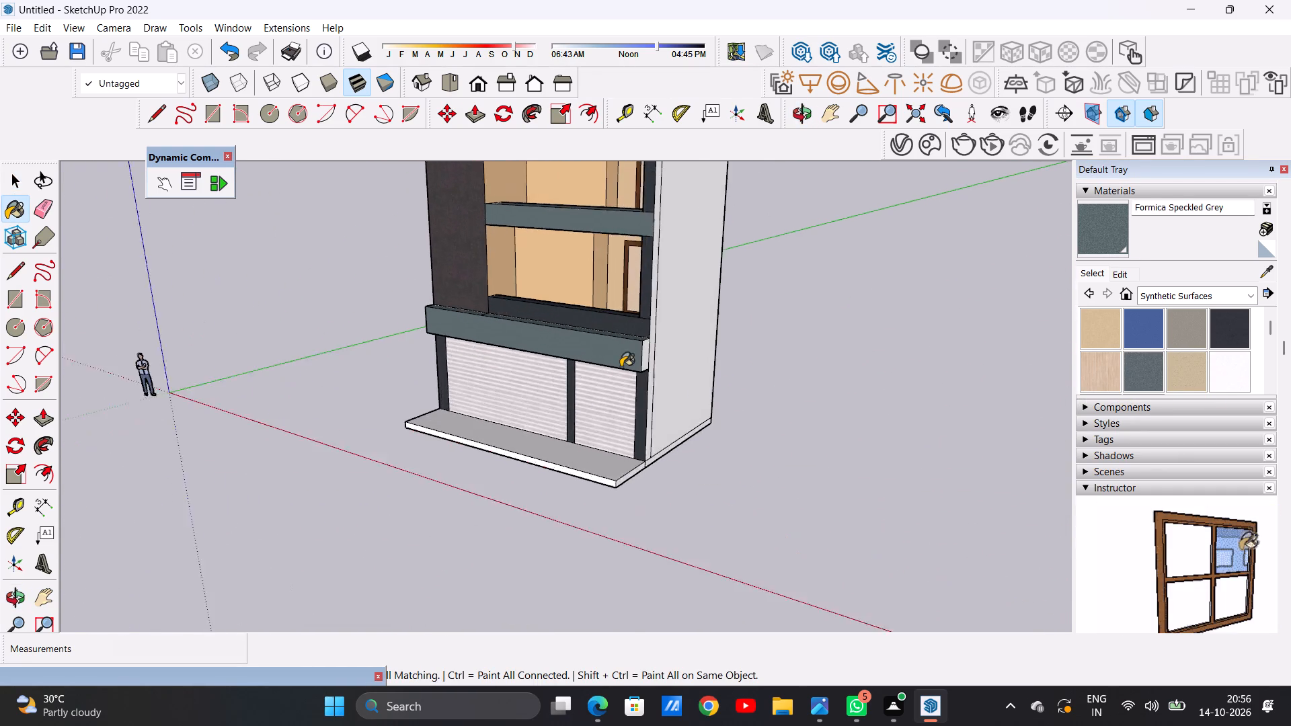
pyautogui.scroll(14, 621, 367)
pyautogui.click(632, 357)
# Examine the band's painted end together with the shutters and the first balcony from the building's corner.
pyautogui.scroll(-8, 684, 442)
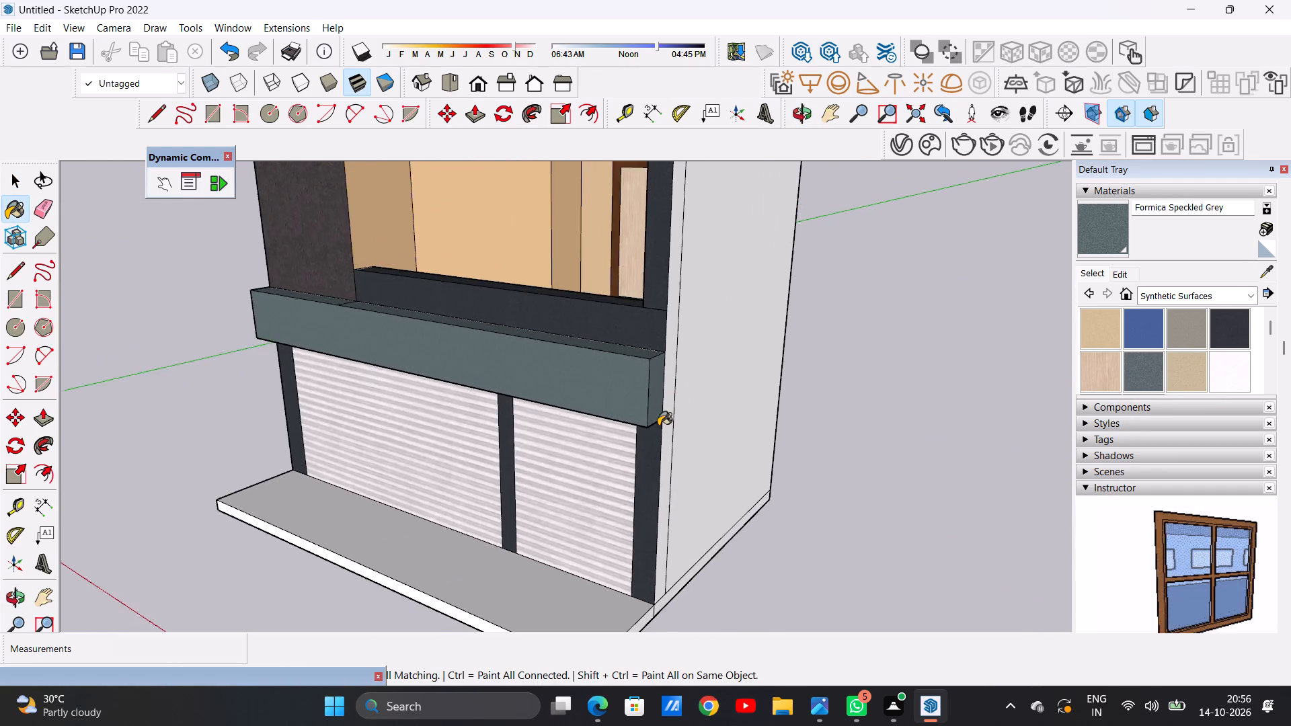
pyautogui.scroll(-9, 658, 426)
pyautogui.moveTo(621, 444); pyautogui.dragTo(635, 351, button='middle')
pyautogui.scroll(2, 637, 397)
pyautogui.scroll(-1, 637, 397)
pyautogui.scroll(11, 637, 397)
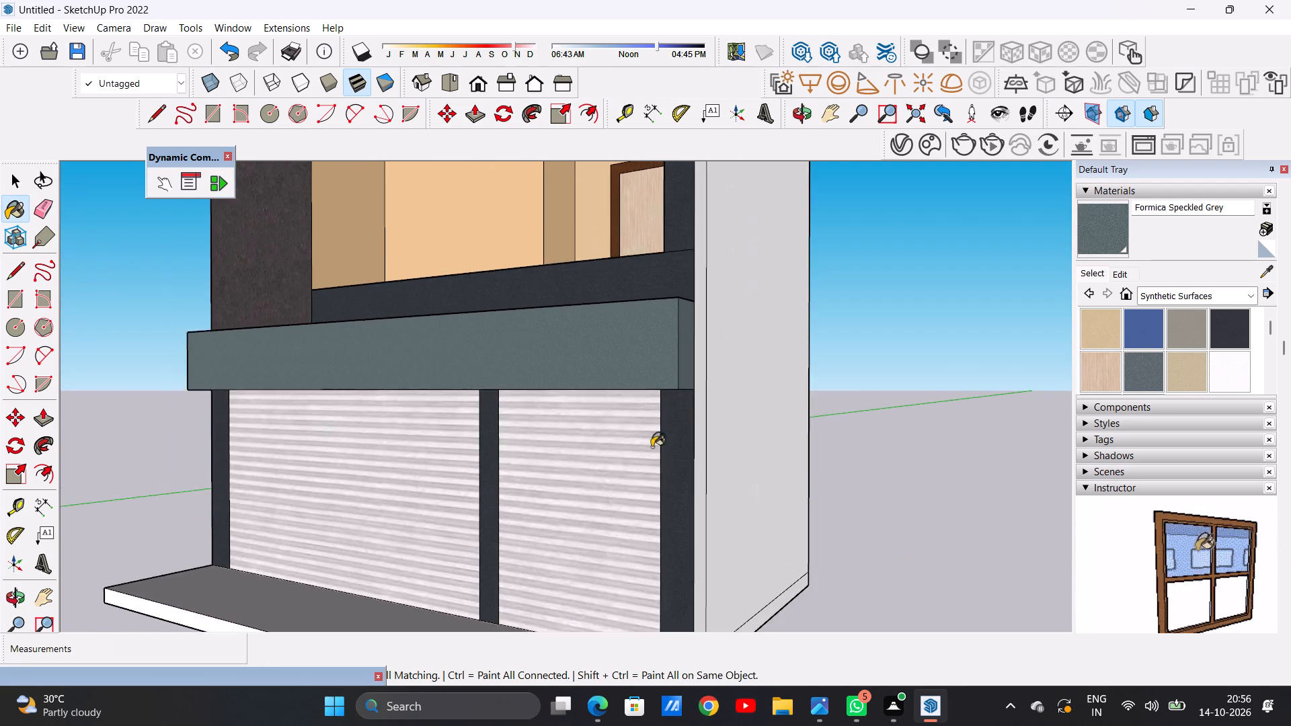
pyautogui.moveTo(652, 447); pyautogui.dragTo(690, 508, button='middle')
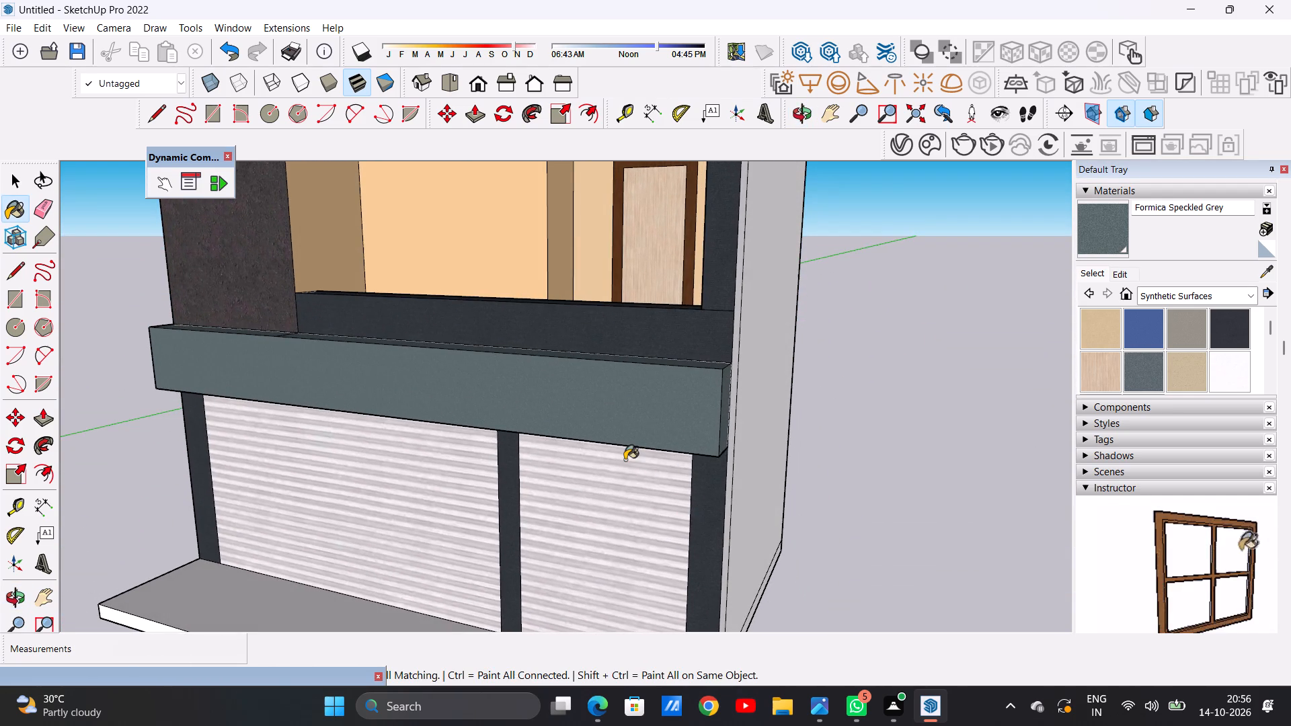
pyautogui.scroll(-20, 643, 460)
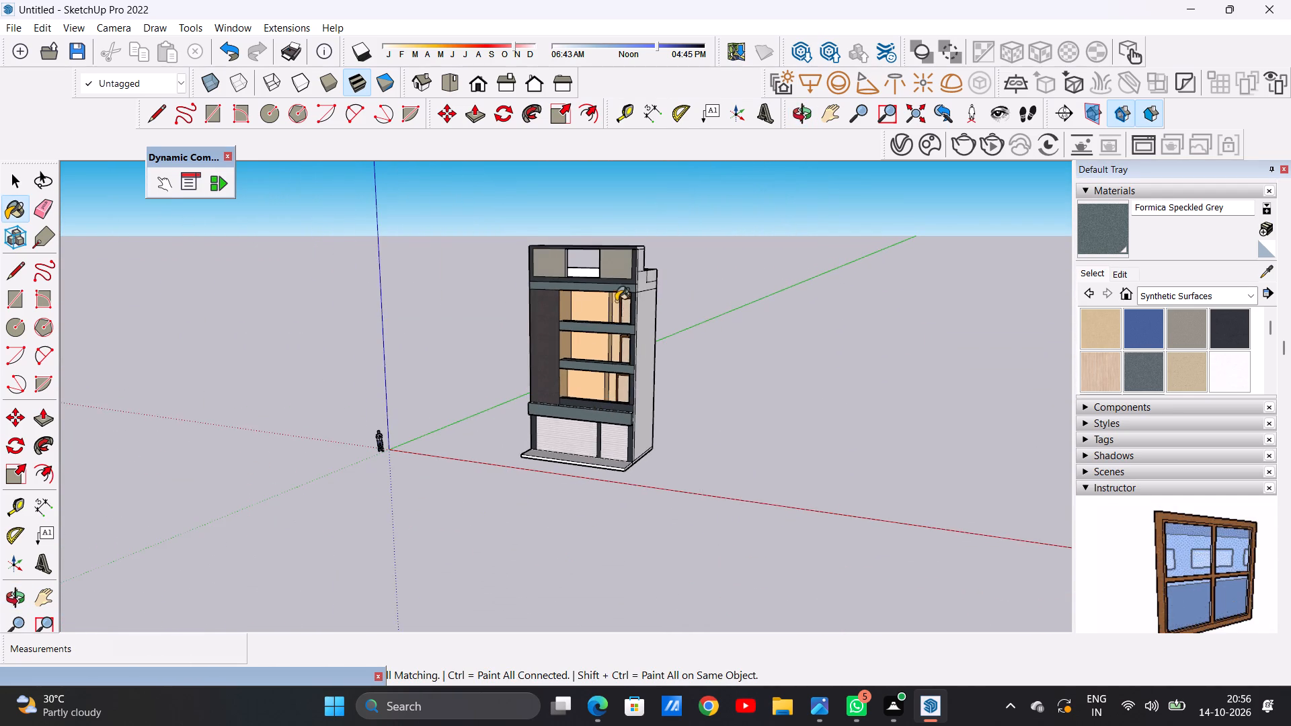
# Paint the two inner side faces of the rooftop frame's central opening with Formica Graystone.
pyautogui.scroll(6, 616, 301)
pyautogui.moveTo(552, 235); pyautogui.dragTo(575, 366, button='middle')
pyautogui.scroll(8, 544, 245)
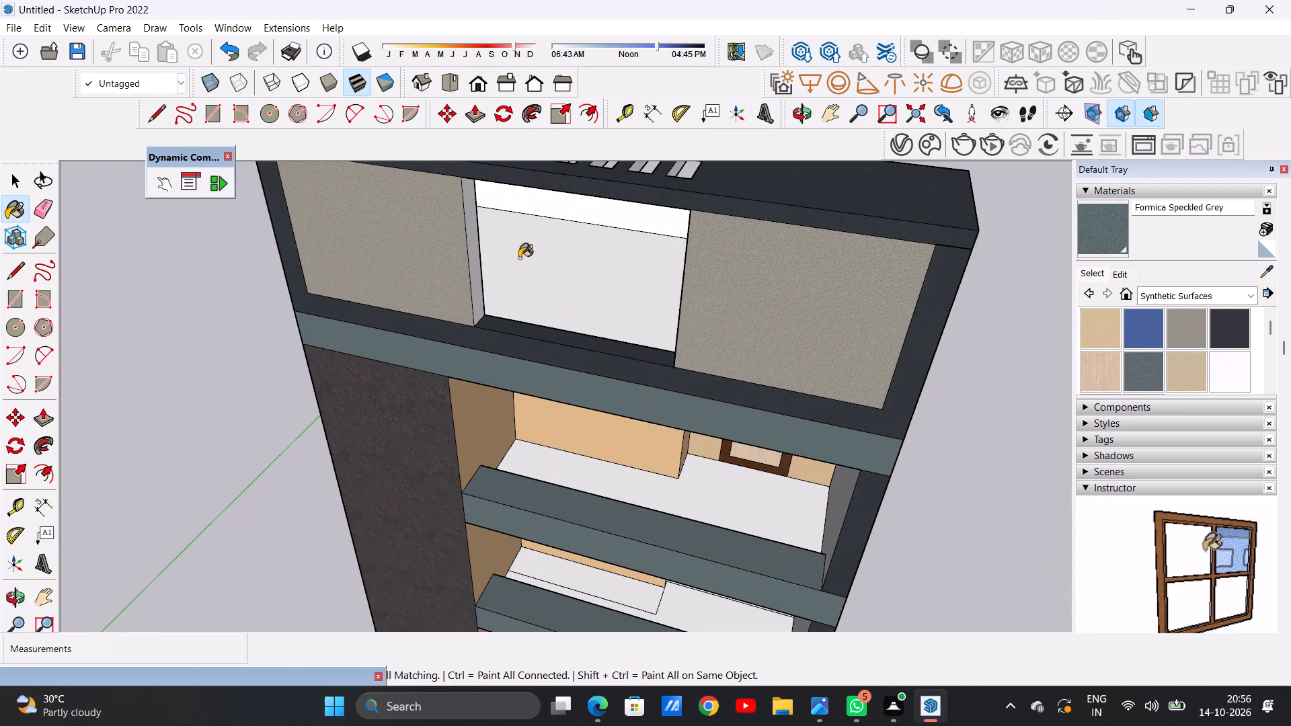
pyautogui.press('space')
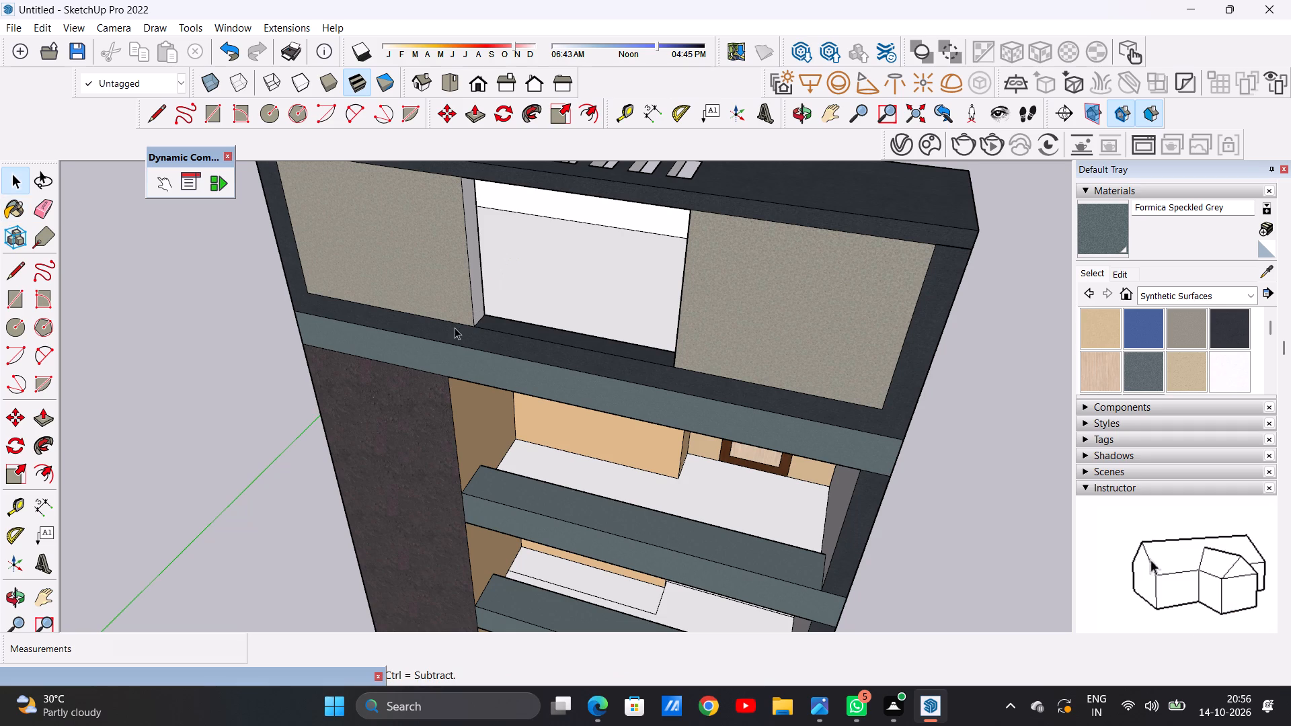
pyautogui.click(1183, 325)
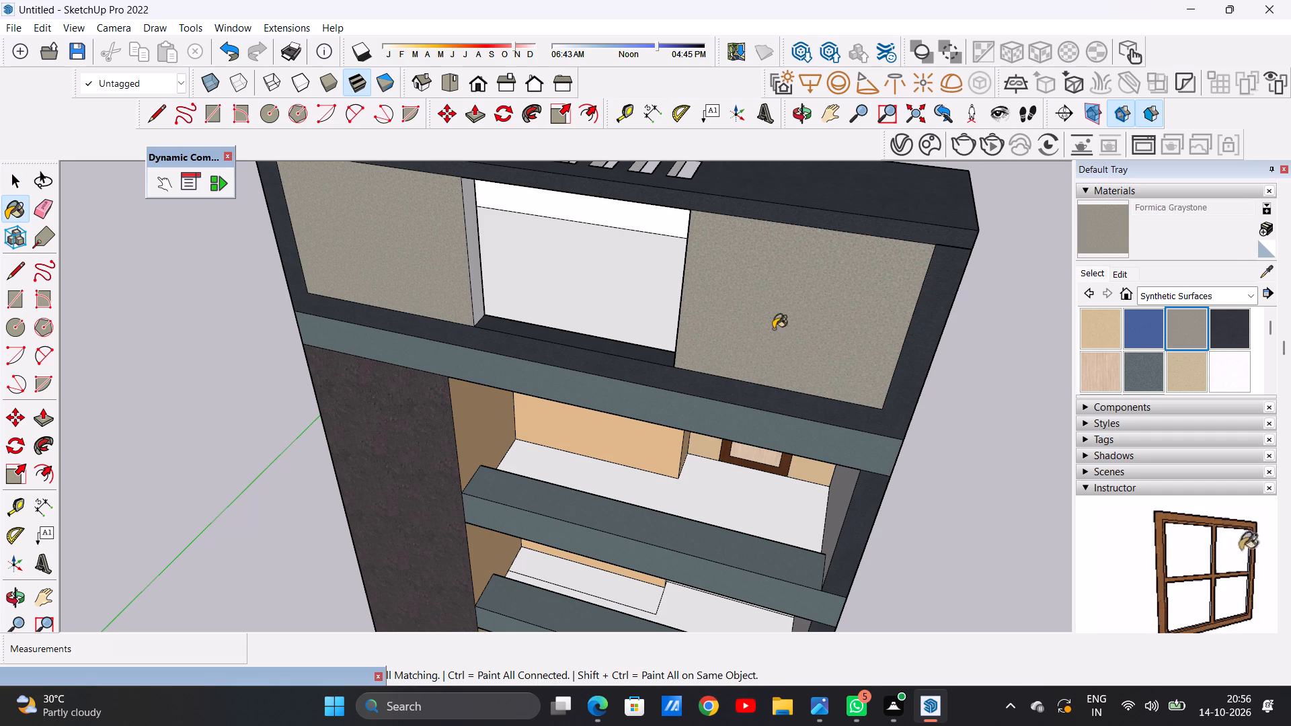
pyautogui.moveTo(621, 325); pyautogui.dragTo(854, 309, button='middle')
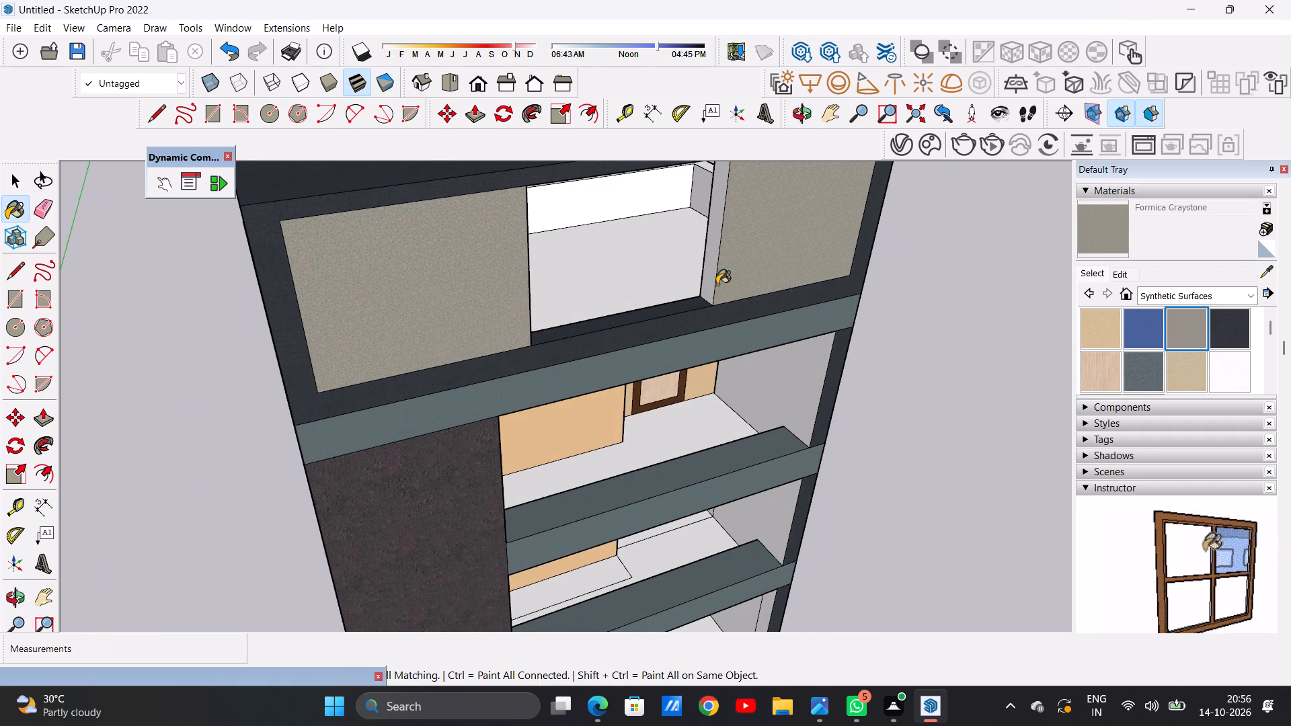
pyautogui.scroll(5, 711, 280)
pyautogui.click(711, 280)
pyautogui.scroll(-6, 680, 374)
pyautogui.moveTo(680, 377); pyautogui.dragTo(487, 311, button='middle')
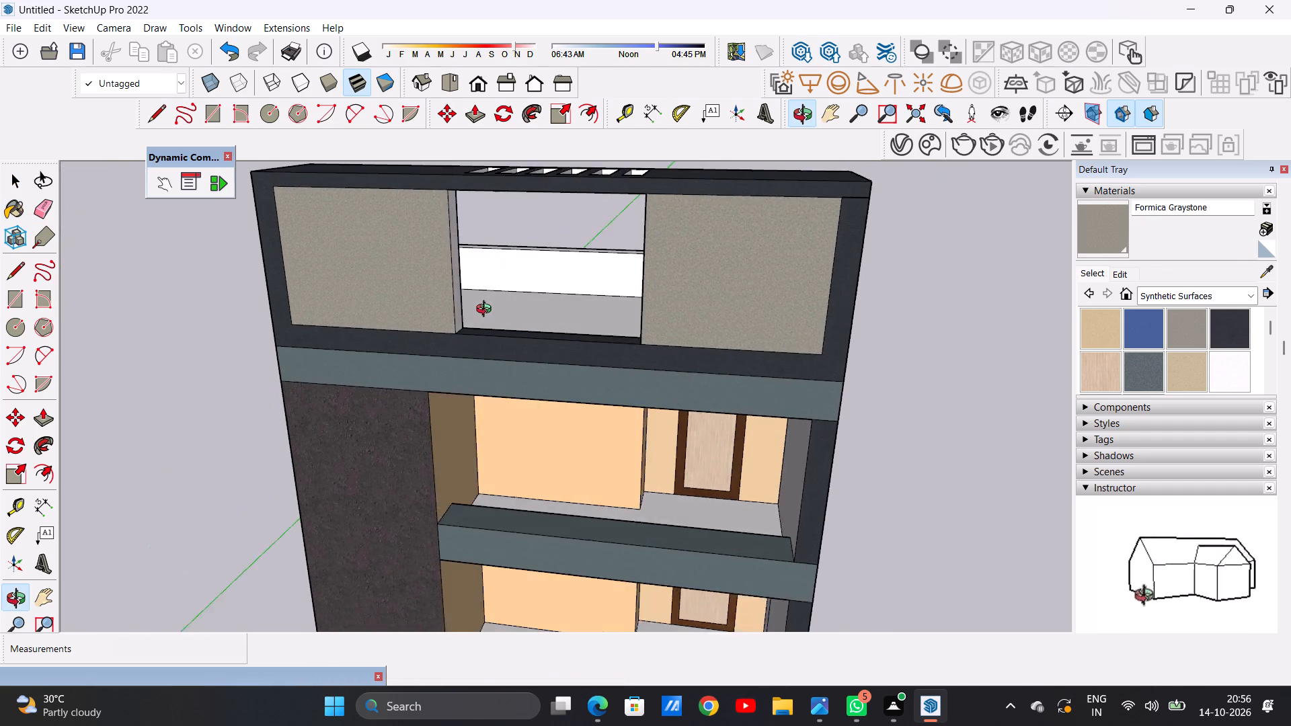
pyautogui.moveTo(487, 311); pyautogui.dragTo(403, 314, button='middle')
pyautogui.scroll(6, 444, 286)
pyautogui.click(442, 286)
pyautogui.scroll(-6, 514, 373)
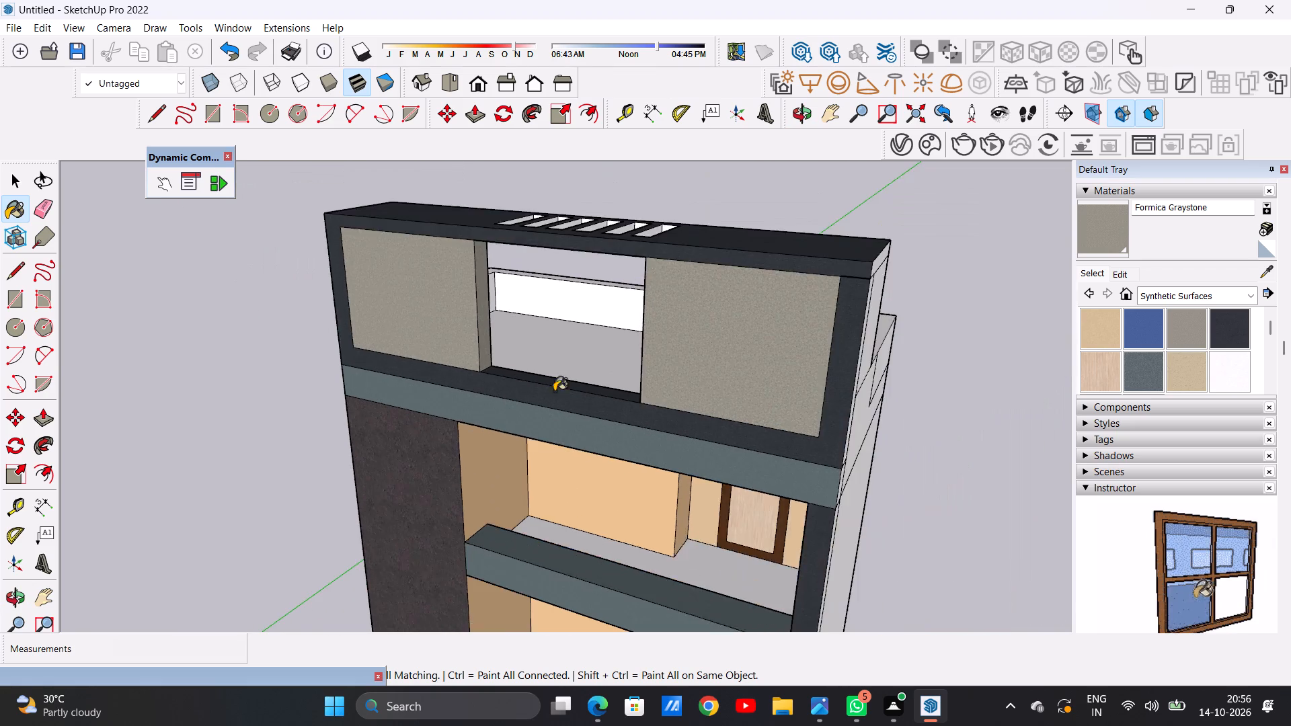
# Paint the rooftop frame's and parapet's outer faces on the building's left side with Quartz Light Brown, including the slab end below the frame.
pyautogui.scroll(-7, 554, 391)
pyautogui.moveTo(666, 390); pyautogui.dragTo(820, 350, button='middle')
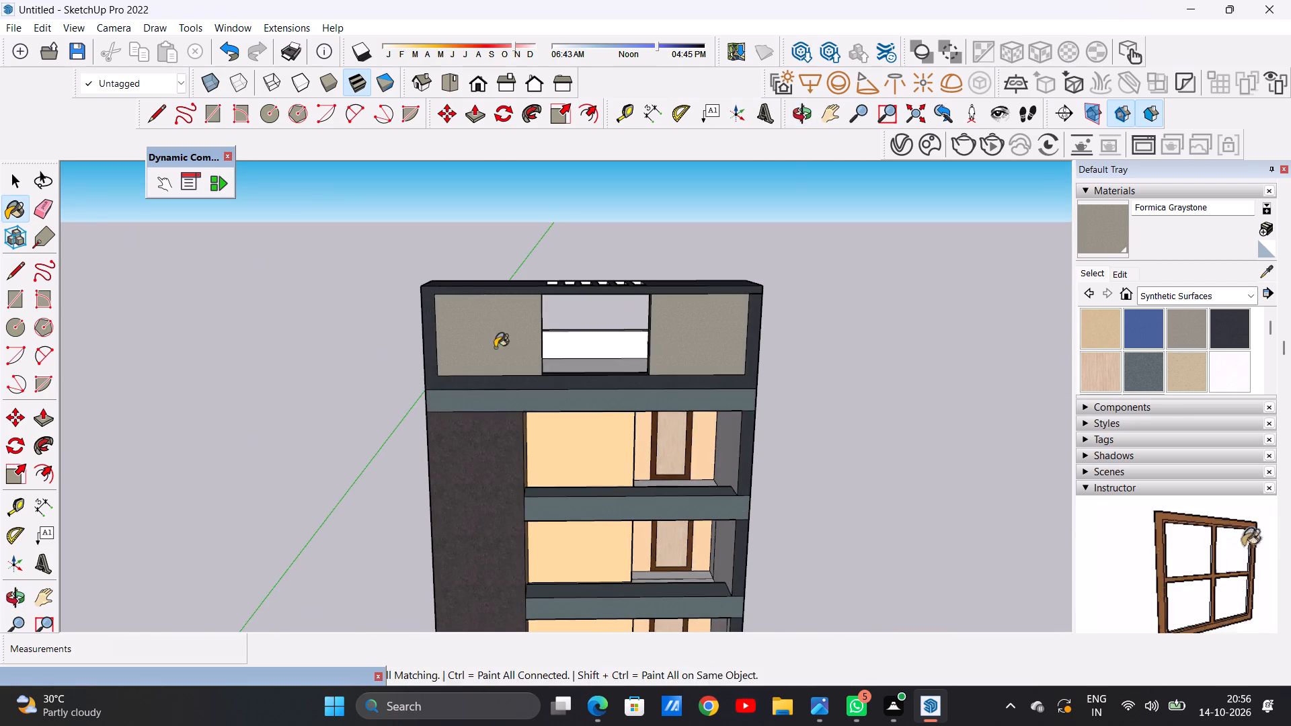
pyautogui.moveTo(491, 349); pyautogui.dragTo(880, 364, button='middle')
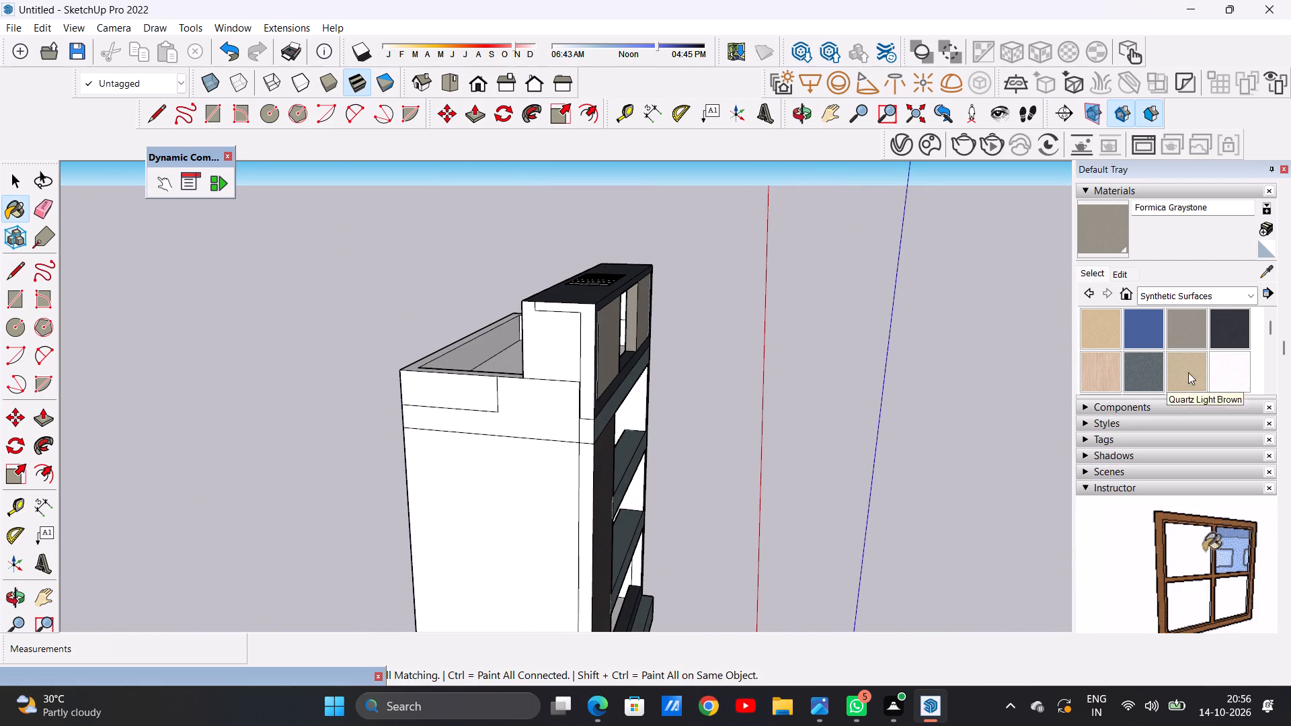
pyautogui.click(1191, 374)
pyautogui.scroll(7, 585, 360)
pyautogui.click(557, 352)
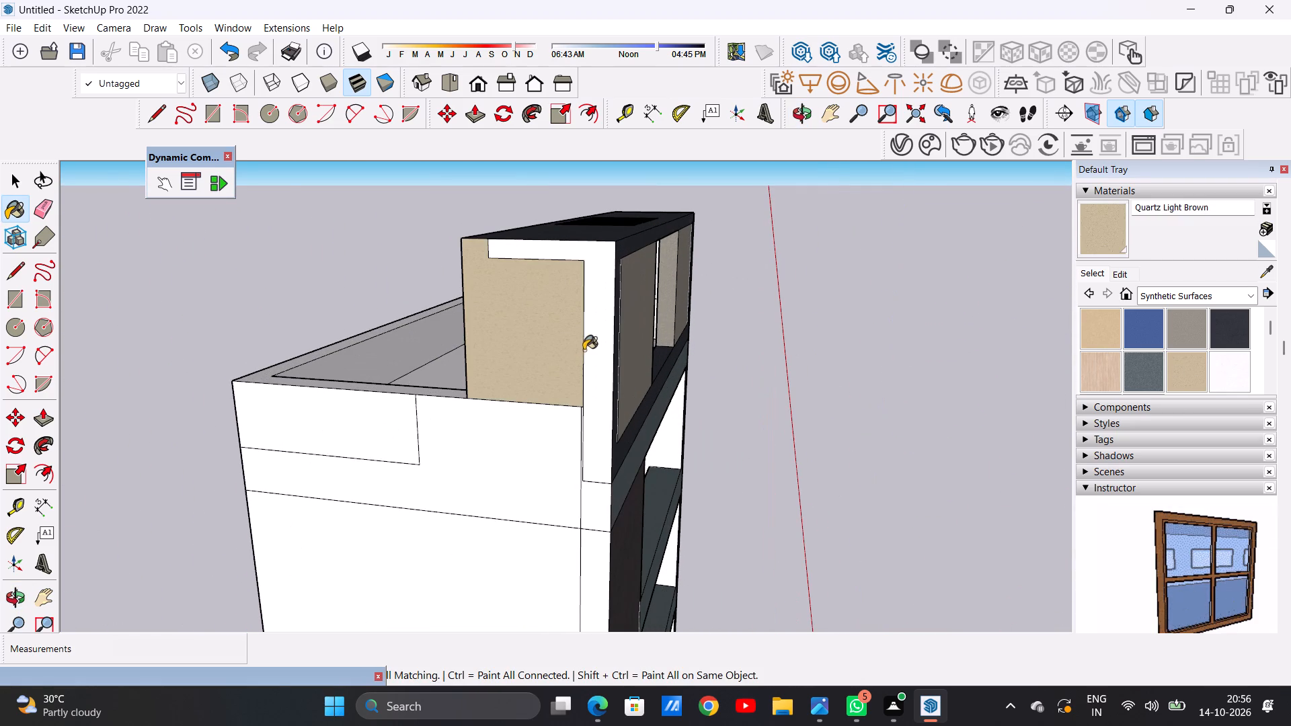
pyautogui.click(588, 350)
pyautogui.click(499, 454)
pyautogui.click(395, 438)
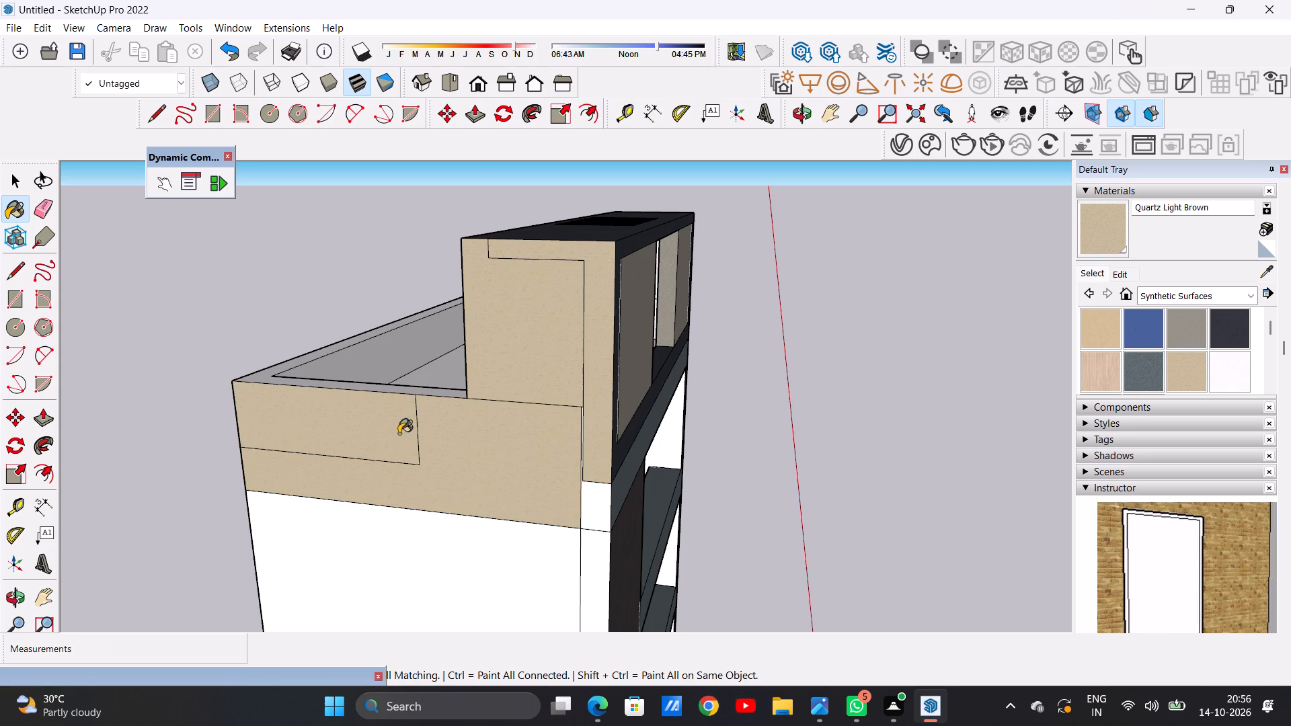
pyautogui.scroll(-8, 593, 416)
pyautogui.scroll(10, 550, 454)
pyautogui.click(634, 453)
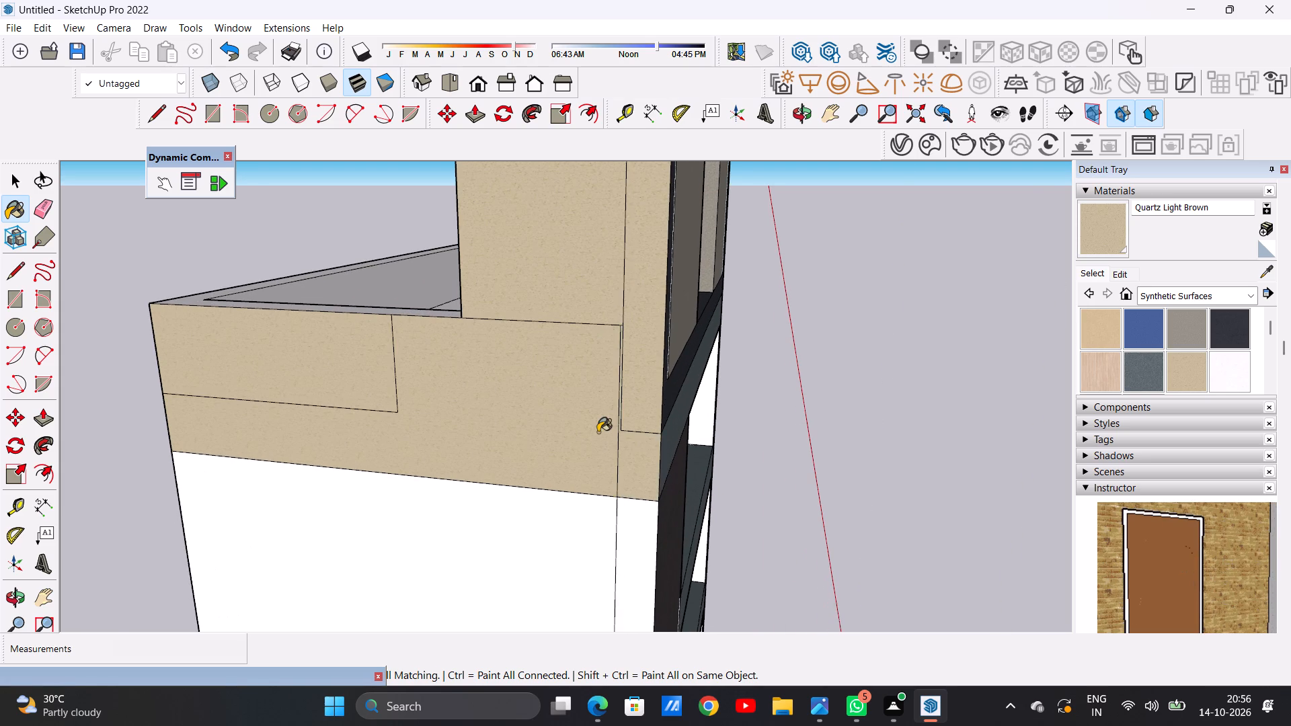
pyautogui.scroll(6, 638, 419)
pyautogui.scroll(-20, 504, 431)
# Paint the rooftop frame's and parapet's outer faces on the building's right side with Quartz Light Brown.
pyautogui.moveTo(743, 377); pyautogui.dragTo(425, 368, button='middle')
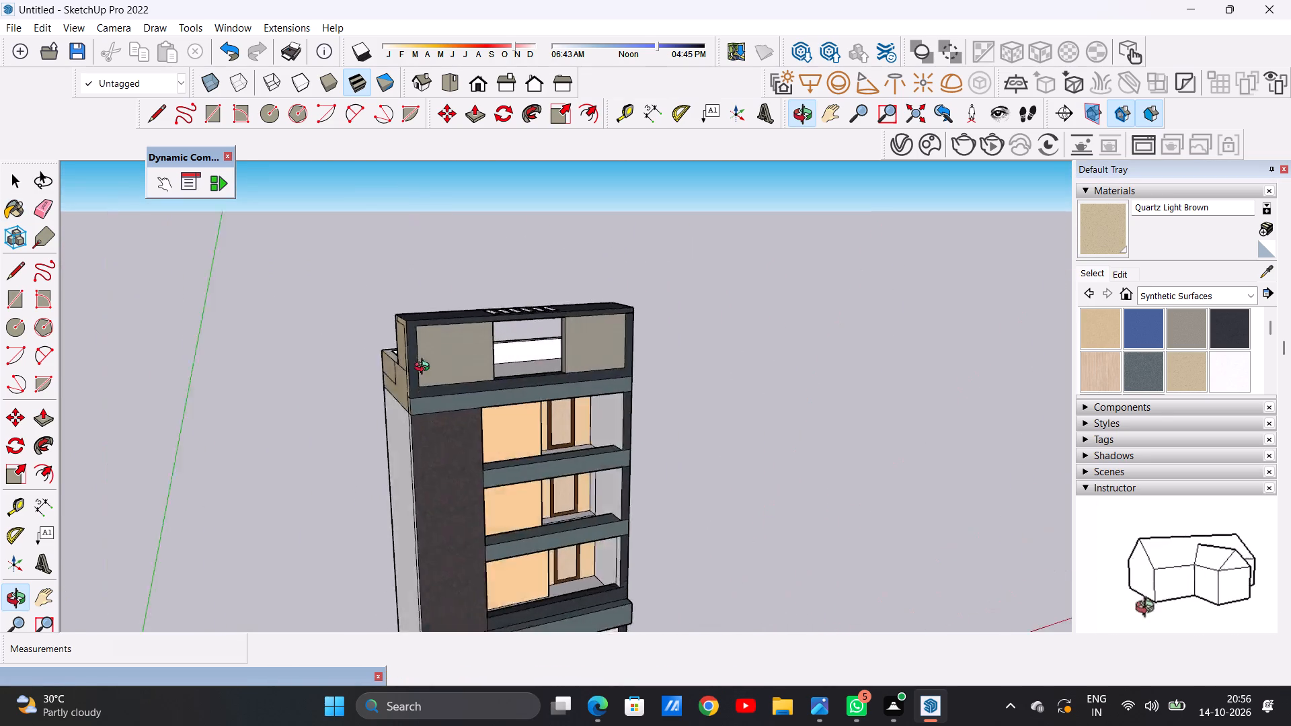
pyautogui.moveTo(425, 368); pyautogui.dragTo(219, 395, button='middle')
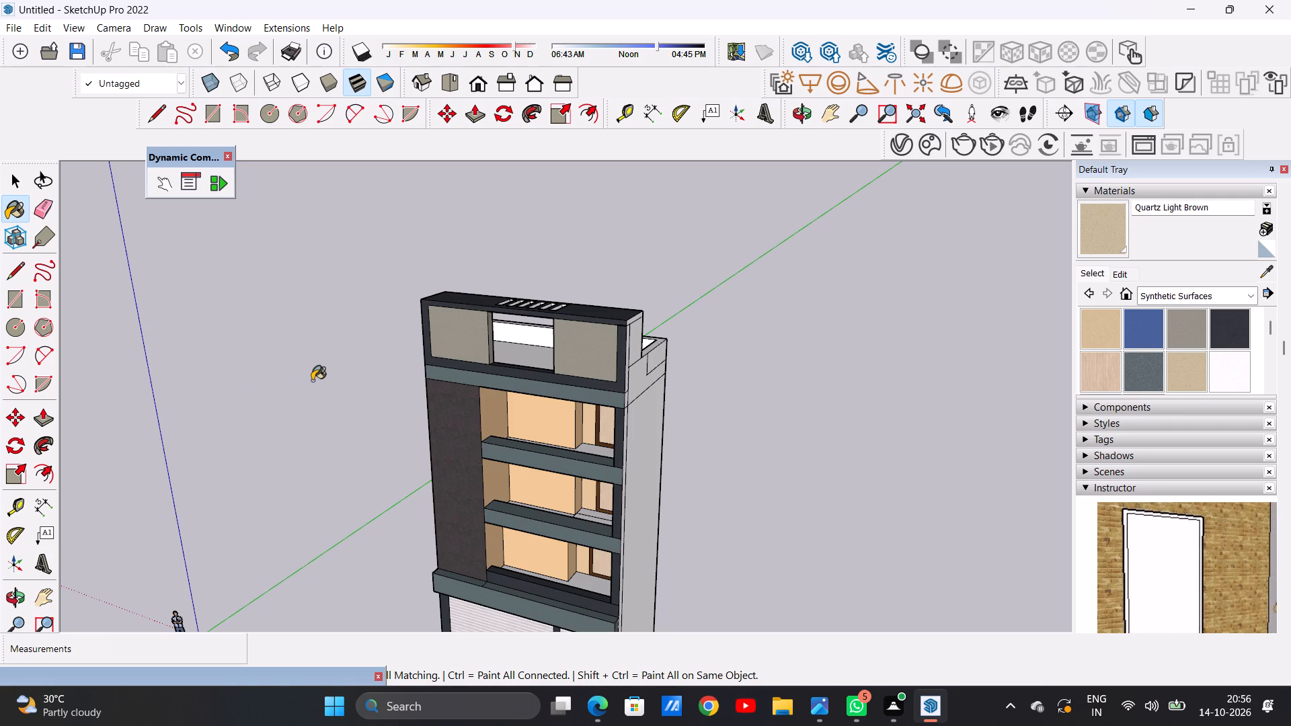
pyautogui.scroll(3, 692, 343)
pyautogui.scroll(-1, 690, 341)
pyautogui.scroll(3, 687, 341)
pyautogui.scroll(-1, 567, 360)
pyautogui.scroll(3, 567, 360)
pyautogui.scroll(-1, 567, 360)
pyautogui.scroll(9, 599, 337)
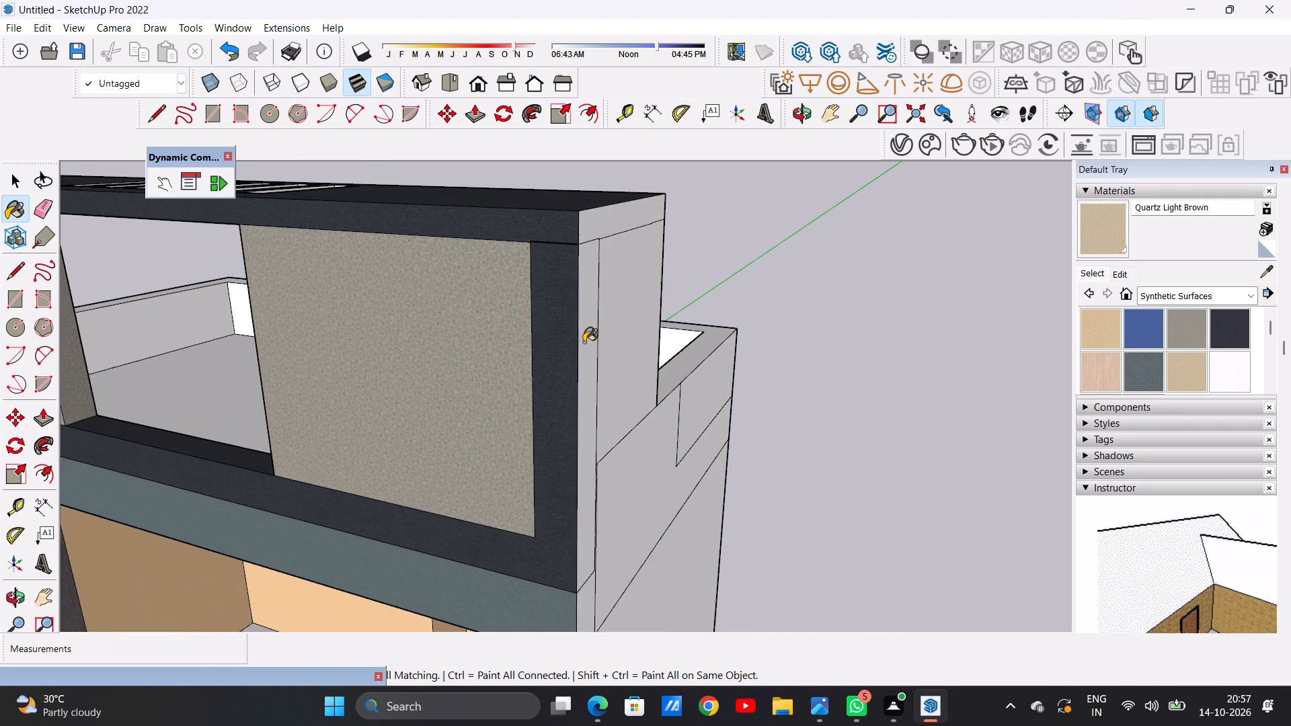
pyautogui.click(584, 342)
pyautogui.click(610, 334)
pyautogui.click(591, 229)
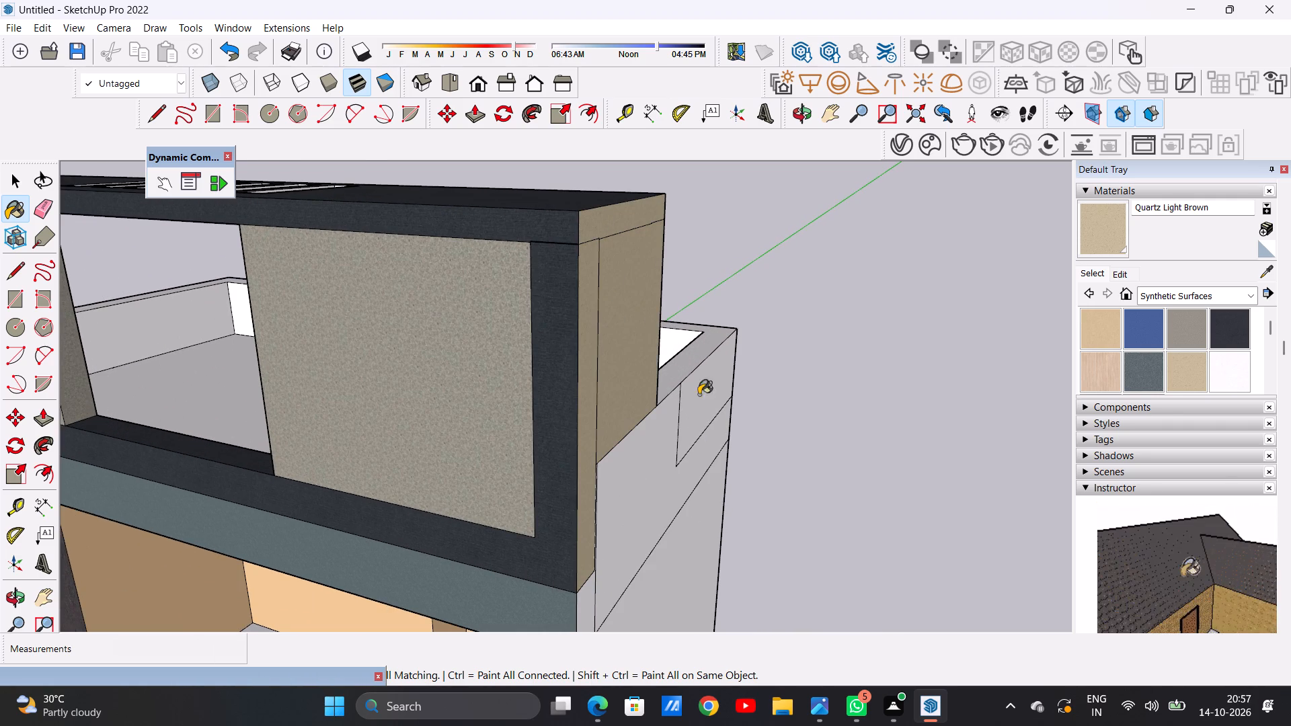
pyautogui.click(639, 456)
pyautogui.click(684, 417)
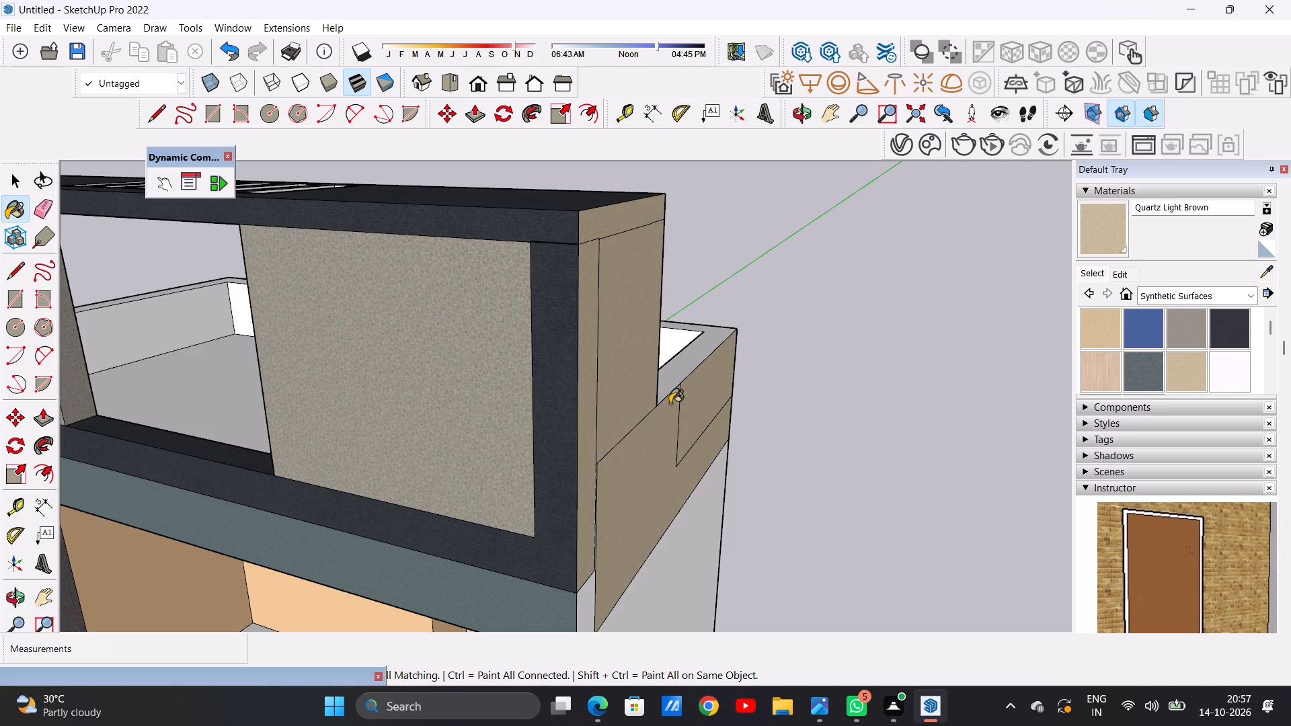
# Paint the top surface of the roof parapet with Quartz Light Brown.
pyautogui.scroll(-12, 670, 403)
pyautogui.scroll(6, 621, 403)
pyautogui.moveTo(633, 402); pyautogui.dragTo(601, 462, button='middle')
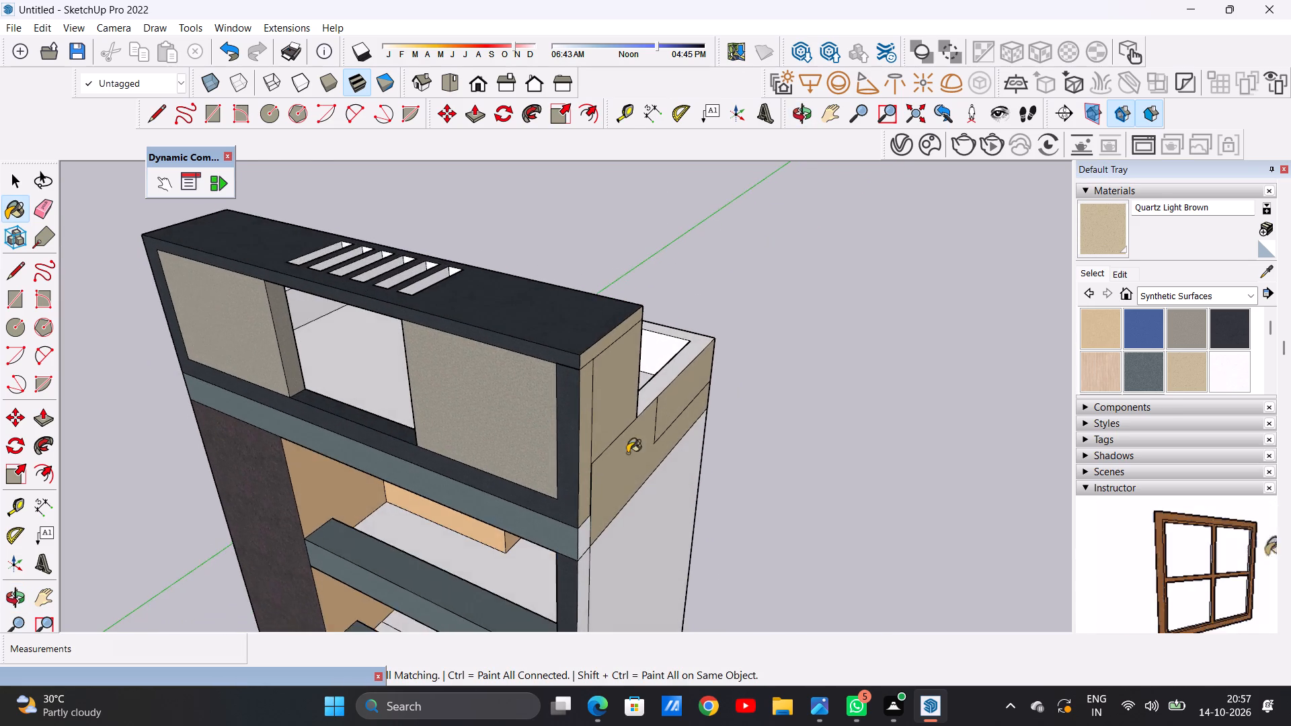
pyautogui.scroll(13, 659, 417)
pyautogui.click(617, 401)
# Paint the slab end below the rooftop frame on the building's right side with Formica Speckled Grey.
pyautogui.scroll(-4, 668, 387)
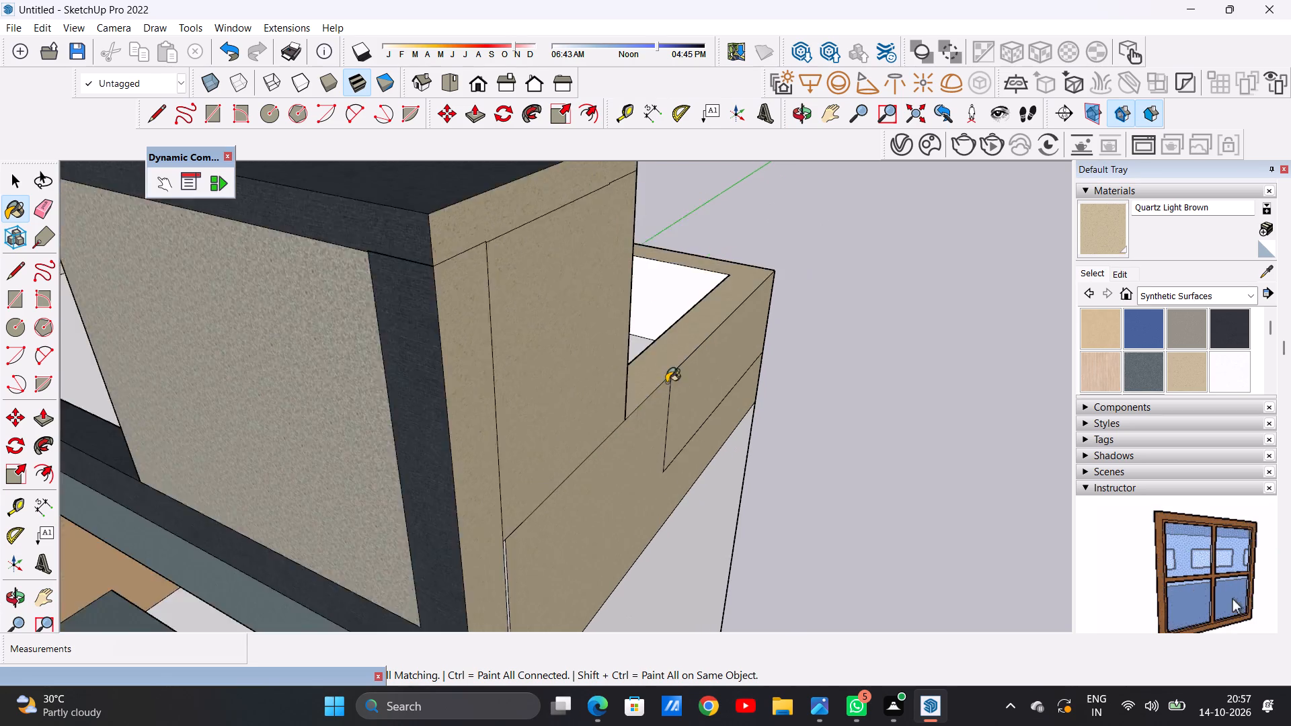
pyautogui.scroll(-16, 666, 382)
pyautogui.moveTo(634, 470); pyautogui.dragTo(622, 434, button='middle')
pyautogui.scroll(4, 588, 440)
pyautogui.scroll(-1, 588, 440)
pyautogui.scroll(14, 588, 440)
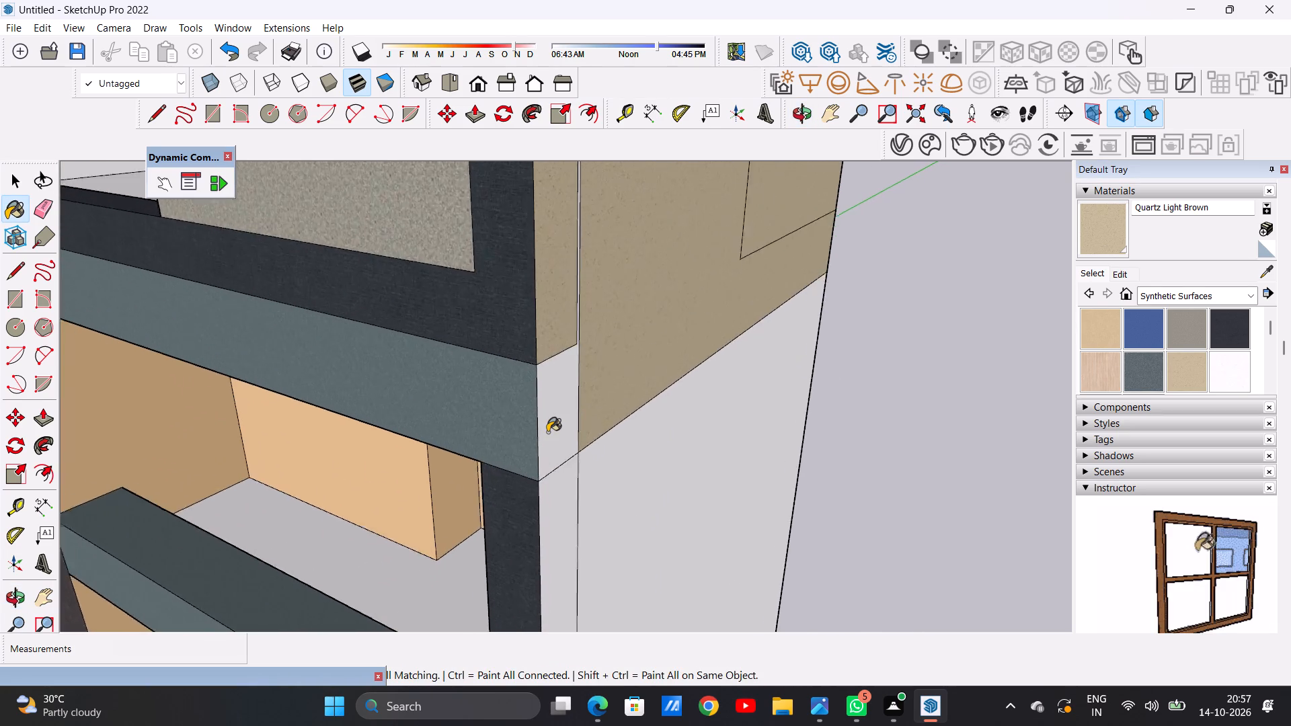
pyautogui.scroll(2, 547, 432)
pyautogui.click(1142, 360)
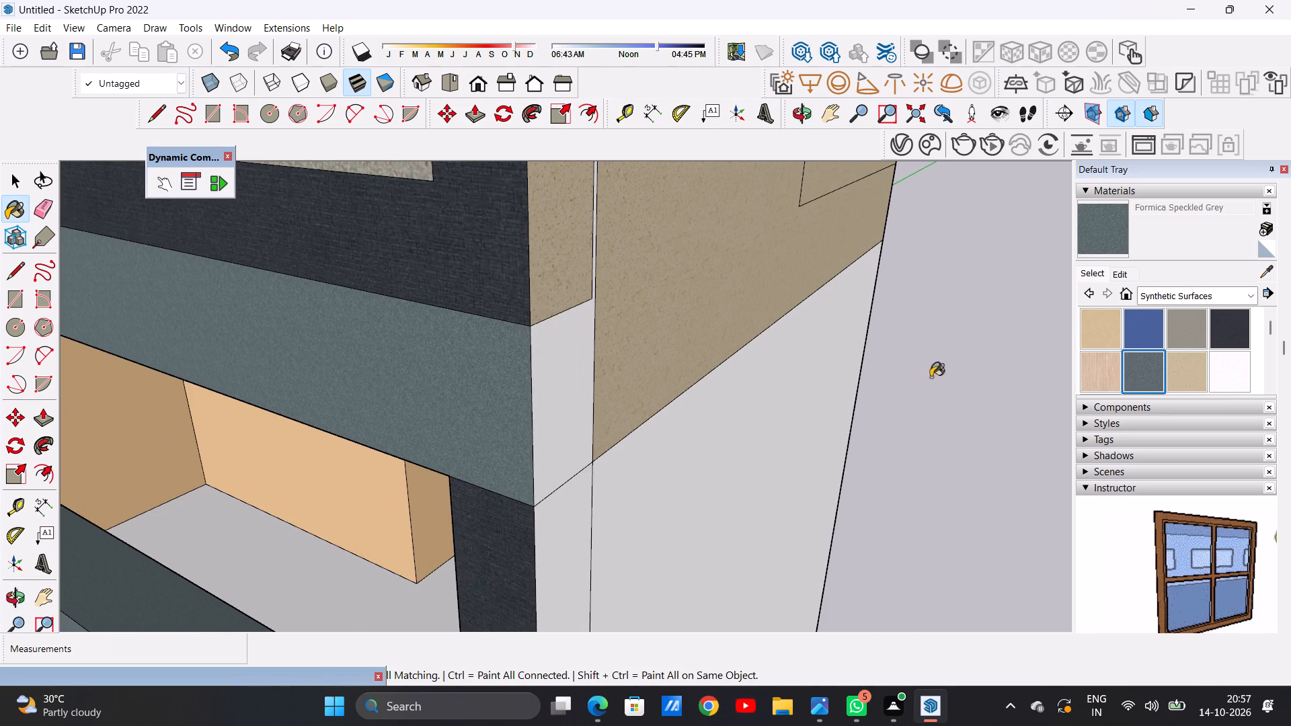
pyautogui.click(554, 419)
pyautogui.press('space')
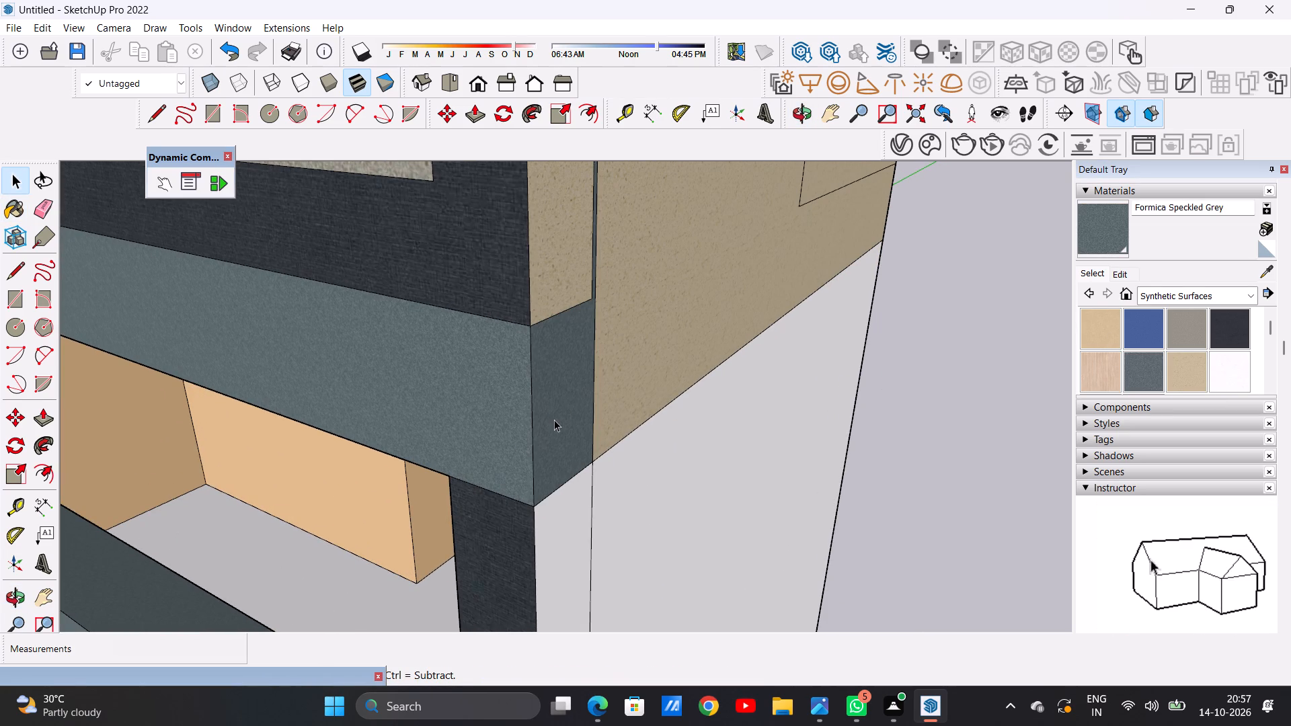
# Examine the upper floors, the rooftop frame's opening and slats, and the frame's rear side for unpainted faces.
pyautogui.scroll(-20, 527, 395)
pyautogui.scroll(-1, 527, 395)
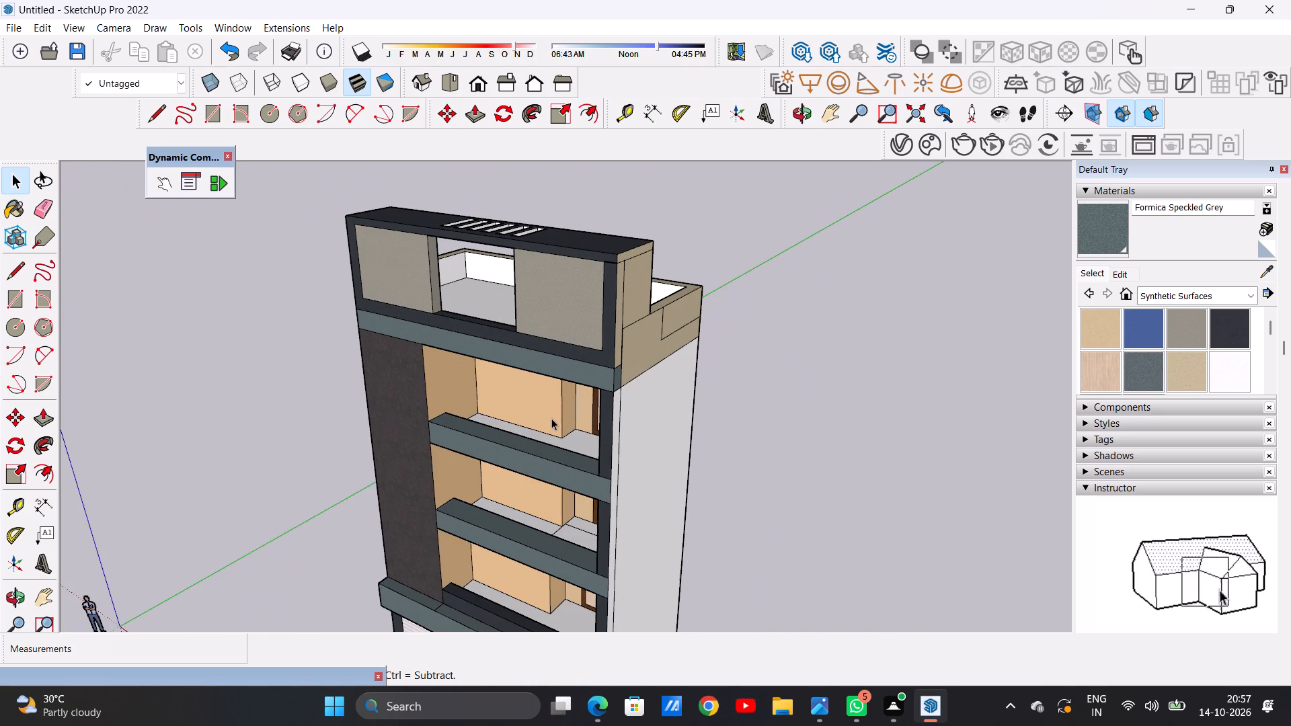
pyautogui.scroll(-7, 646, 395)
pyautogui.moveTo(568, 420); pyautogui.dragTo(627, 483, button='middle')
pyautogui.scroll(10, 607, 414)
pyautogui.scroll(-1, 627, 412)
pyautogui.scroll(4, 629, 413)
pyautogui.moveTo(638, 421); pyautogui.dragTo(649, 497, button='middle')
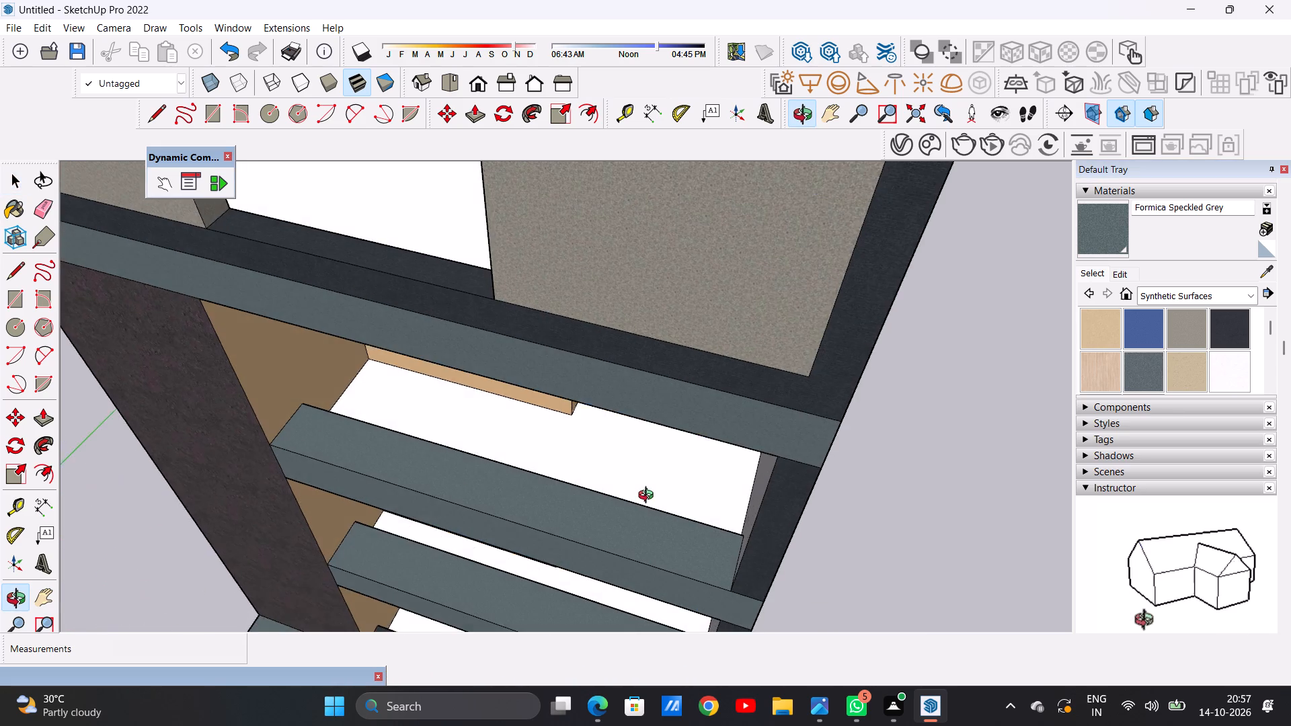
pyautogui.moveTo(649, 497); pyautogui.dragTo(662, 456, button='middle')
pyautogui.scroll(8, 662, 456)
pyautogui.scroll(-13, 733, 407)
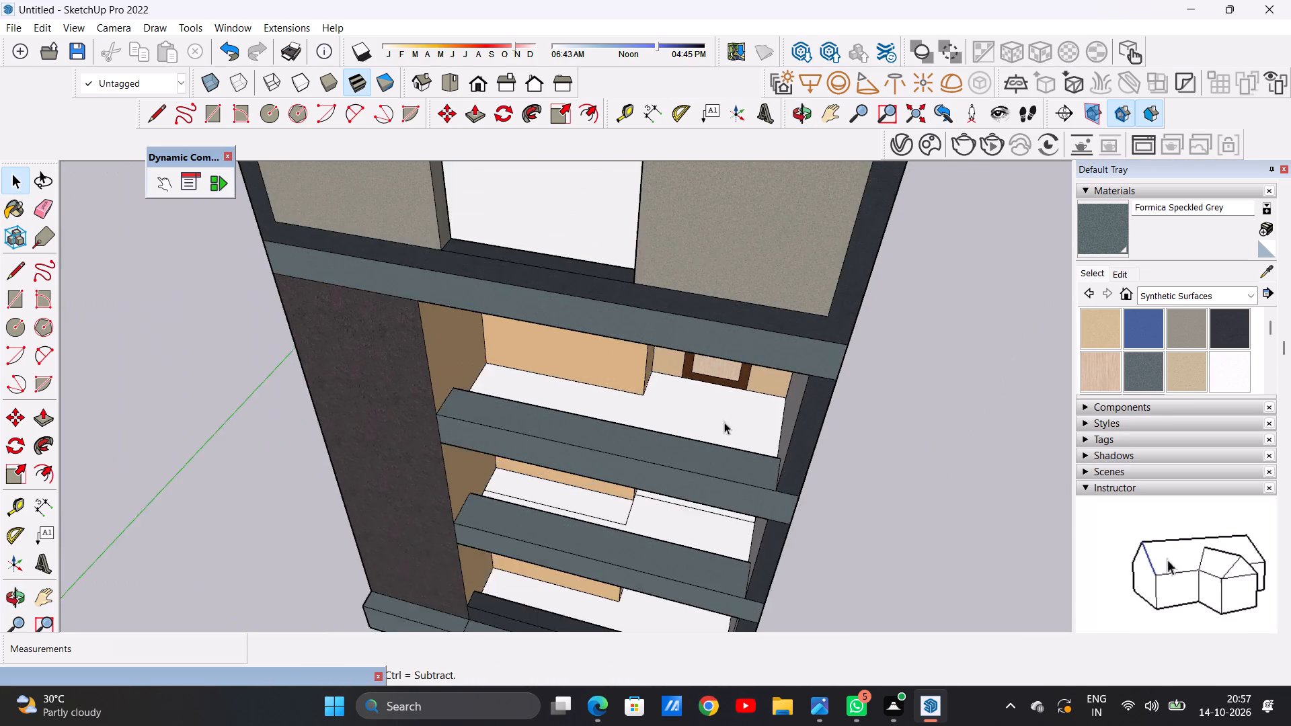
pyautogui.scroll(-1, 724, 422)
pyautogui.scroll(12, 671, 448)
pyautogui.scroll(-5, 729, 371)
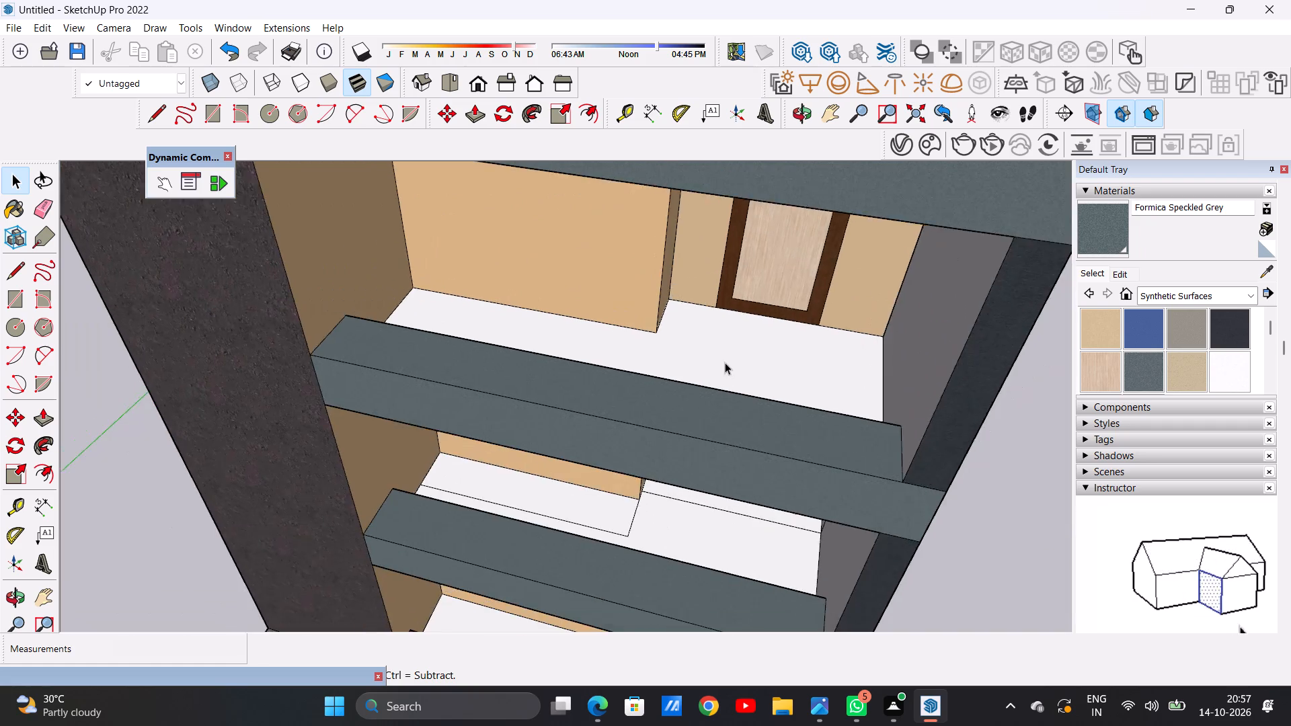
pyautogui.moveTo(724, 361); pyautogui.dragTo(717, 367, button='middle')
pyautogui.scroll(-9, 740, 324)
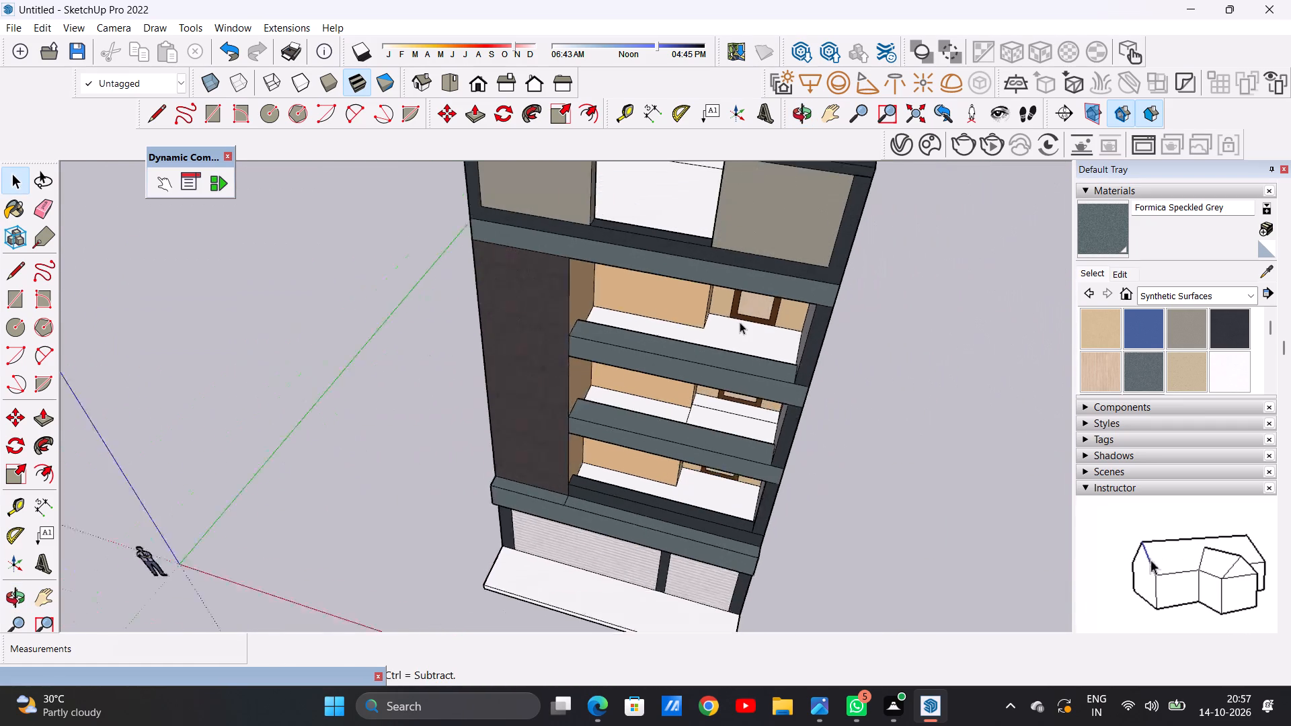
pyautogui.scroll(-3, 740, 322)
pyautogui.scroll(13, 685, 233)
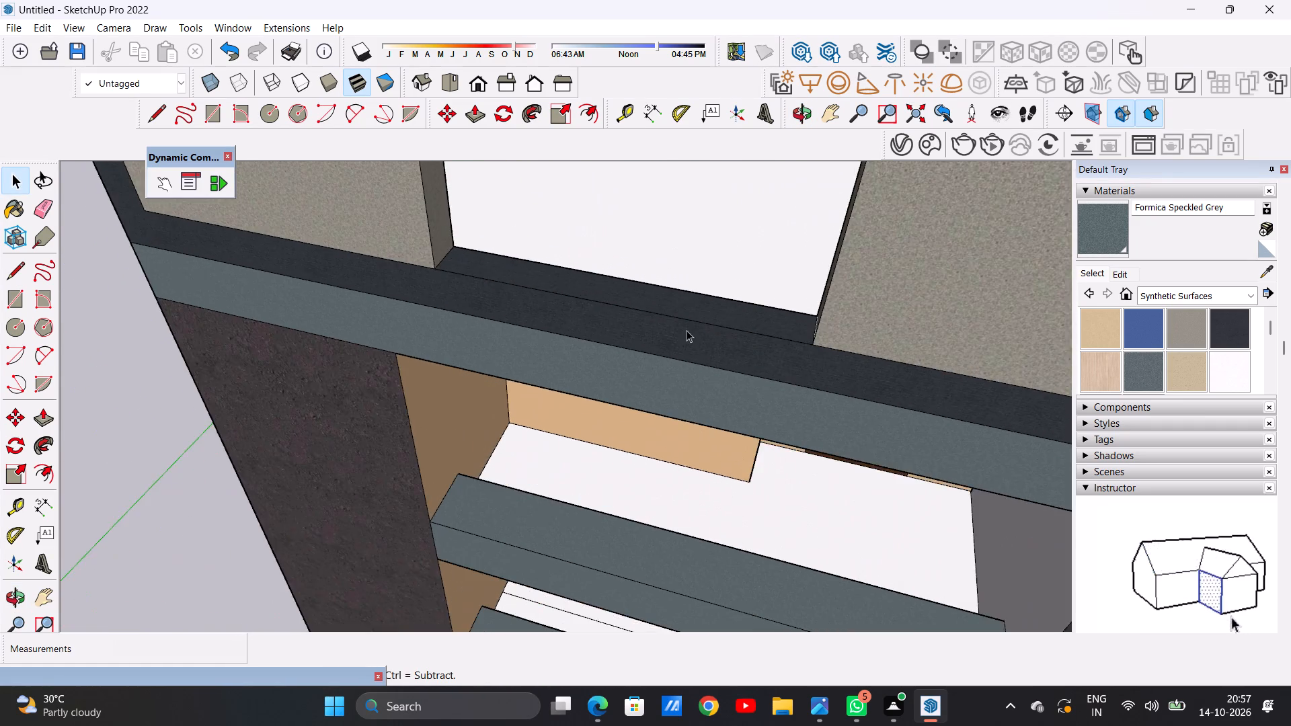
pyautogui.scroll(-12, 680, 360)
pyautogui.moveTo(684, 362); pyautogui.dragTo(720, 135, button='middle')
pyautogui.scroll(12, 687, 178)
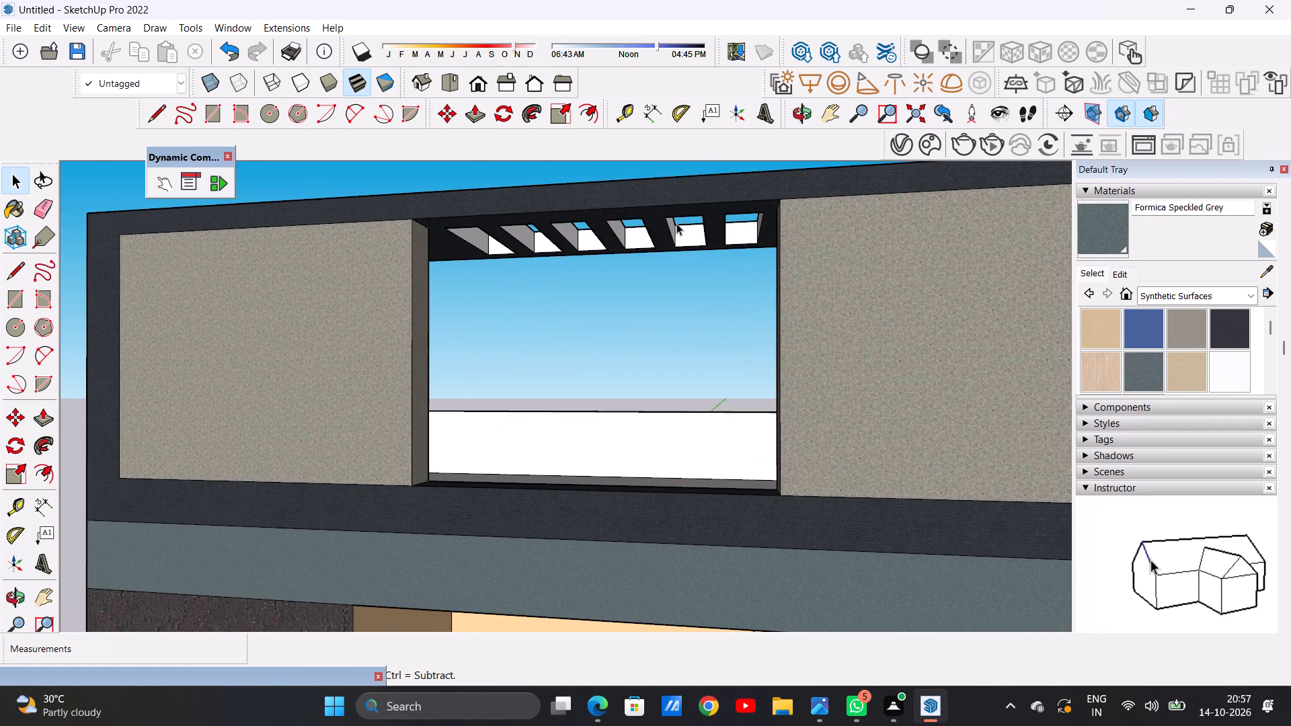
pyautogui.scroll(-12, 611, 234)
pyautogui.moveTo(769, 249); pyautogui.dragTo(468, 421, button='middle')
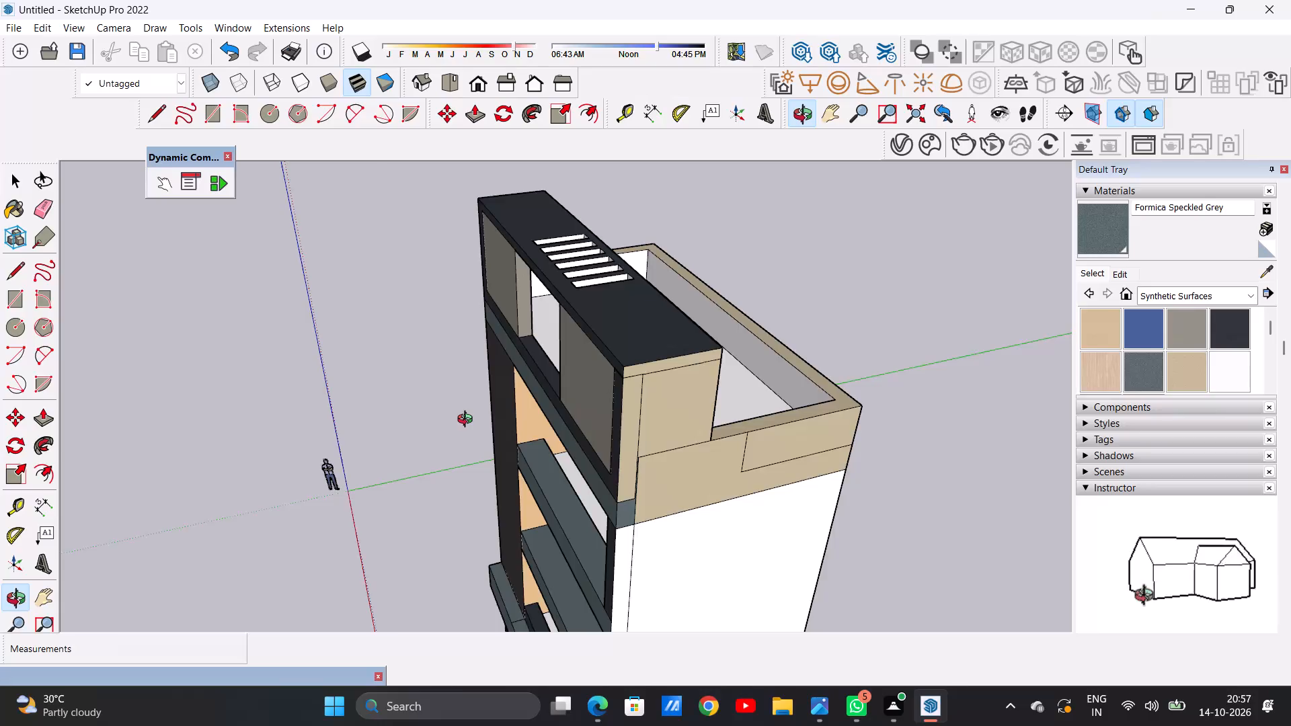
pyautogui.moveTo(468, 421); pyautogui.dragTo(401, 353, button='middle')
pyautogui.scroll(1, 555, 325)
pyautogui.scroll(-1, 555, 325)
pyautogui.scroll(4, 555, 325)
pyautogui.moveTo(665, 310); pyautogui.dragTo(445, 315, button='middle')
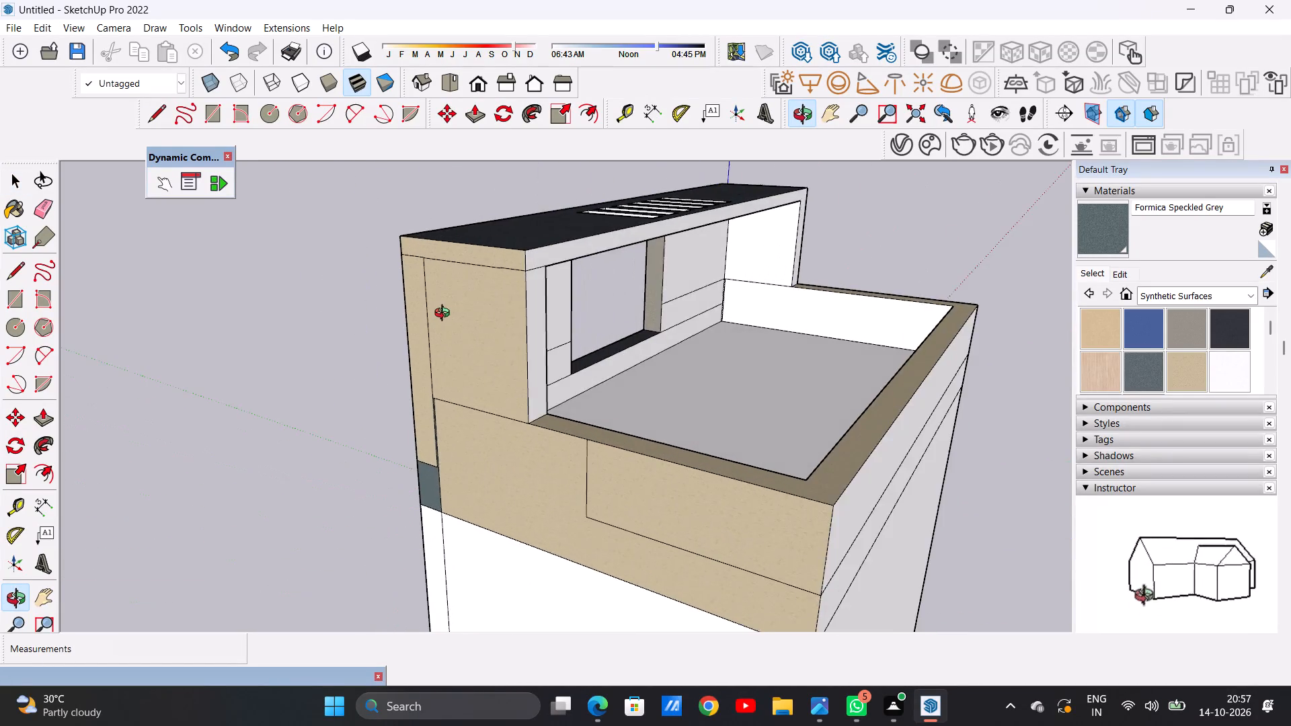
pyautogui.moveTo(445, 315); pyautogui.dragTo(501, 352, button='middle')
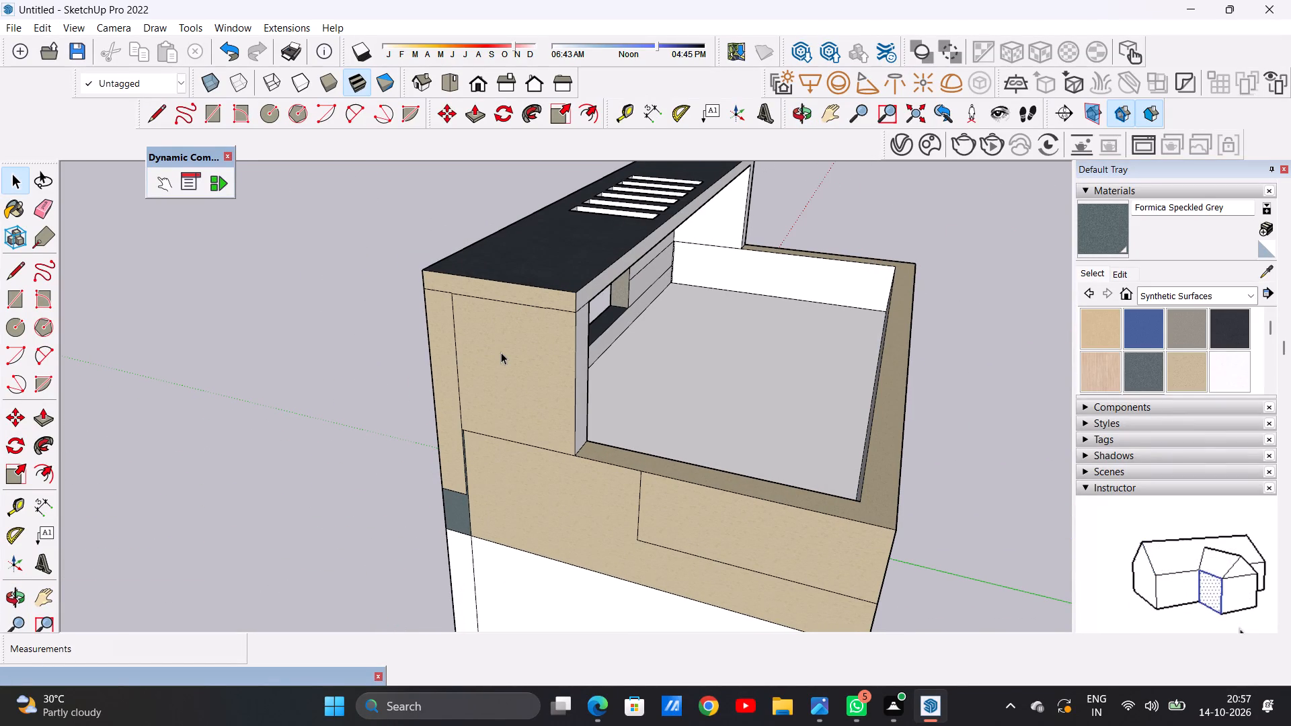
pyautogui.scroll(-9, 512, 346)
pyautogui.moveTo(588, 341); pyautogui.dragTo(545, 309, button='middle')
pyautogui.scroll(1, 545, 309)
pyautogui.scroll(-1, 545, 309)
pyautogui.scroll(10, 545, 309)
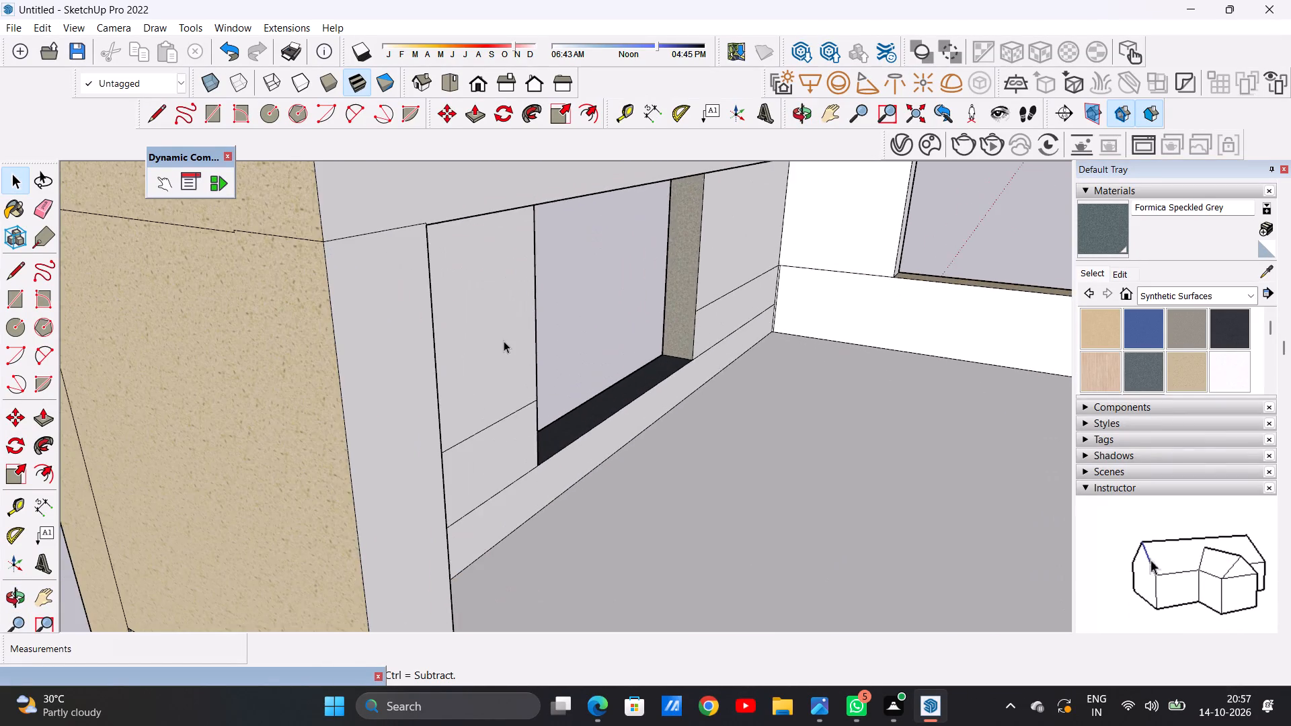
pyautogui.scroll(-6, 510, 369)
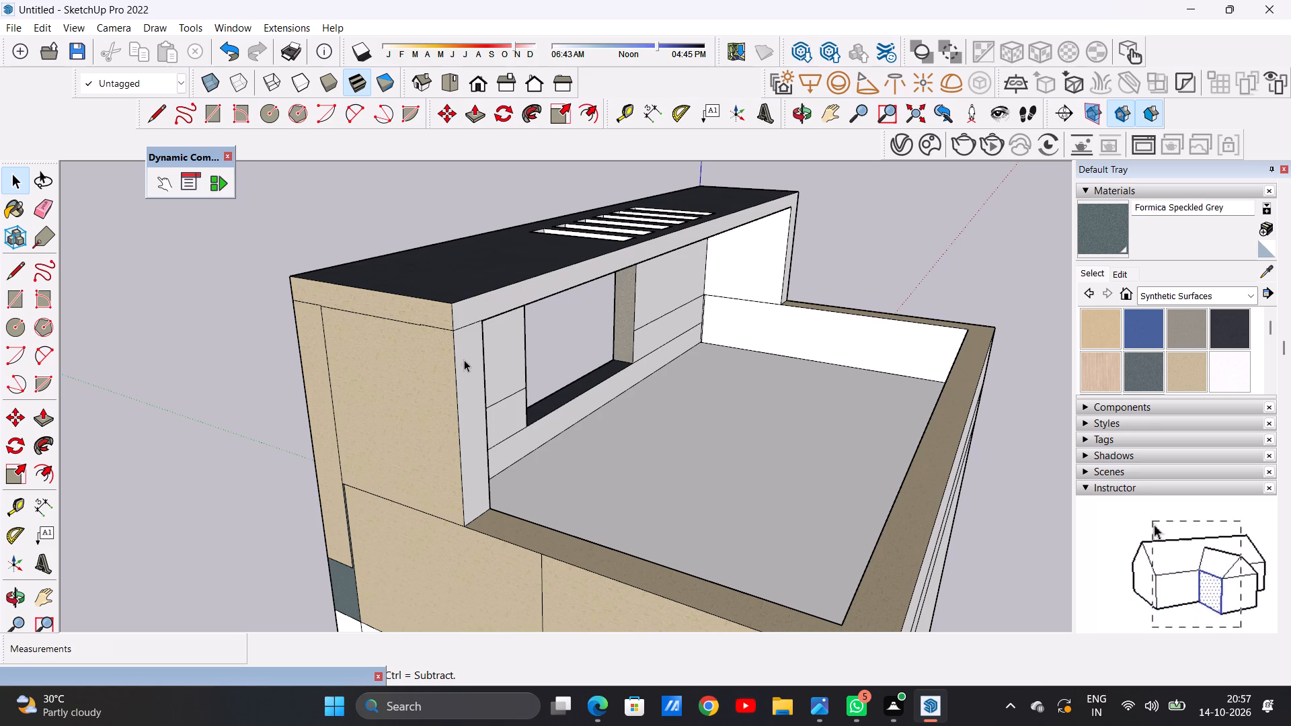
# Paint the rear face of the rooftop frame's top beam with Formica Laminate Dark.
pyautogui.scroll(7, 465, 358)
pyautogui.scroll(-8, 465, 358)
pyautogui.scroll(2, 477, 323)
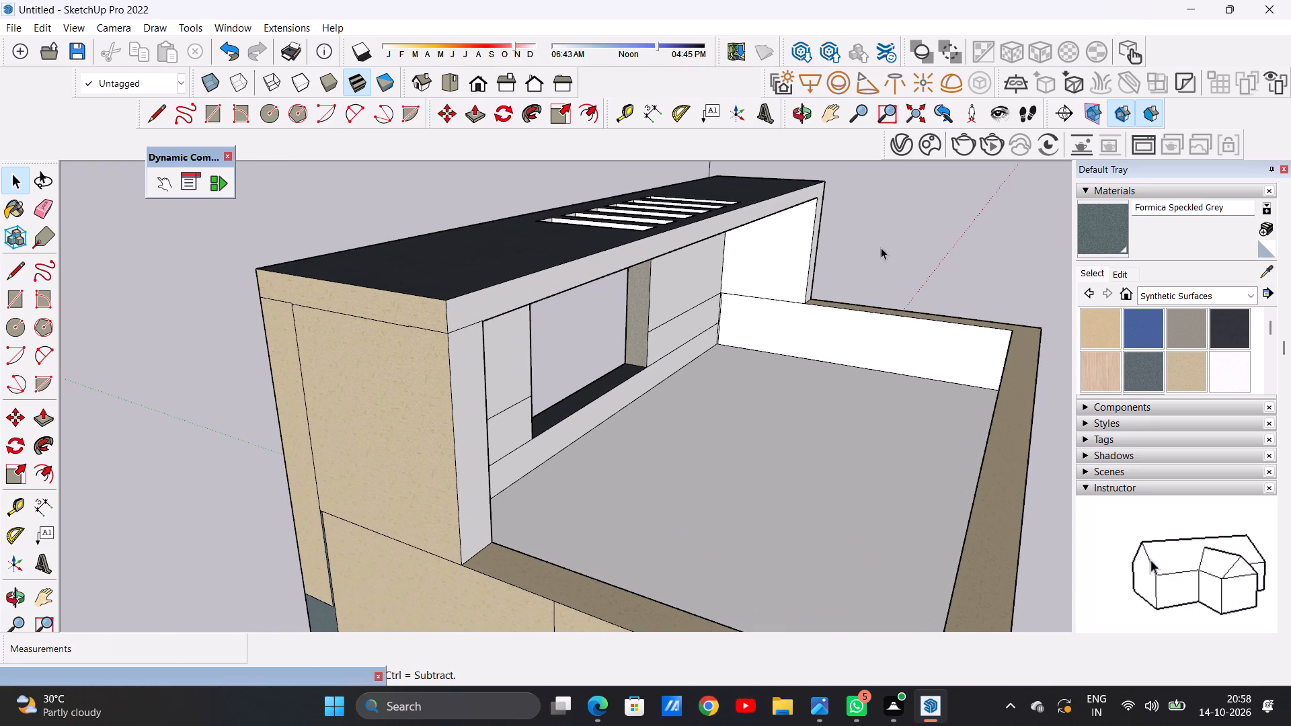
pyautogui.click(1230, 321)
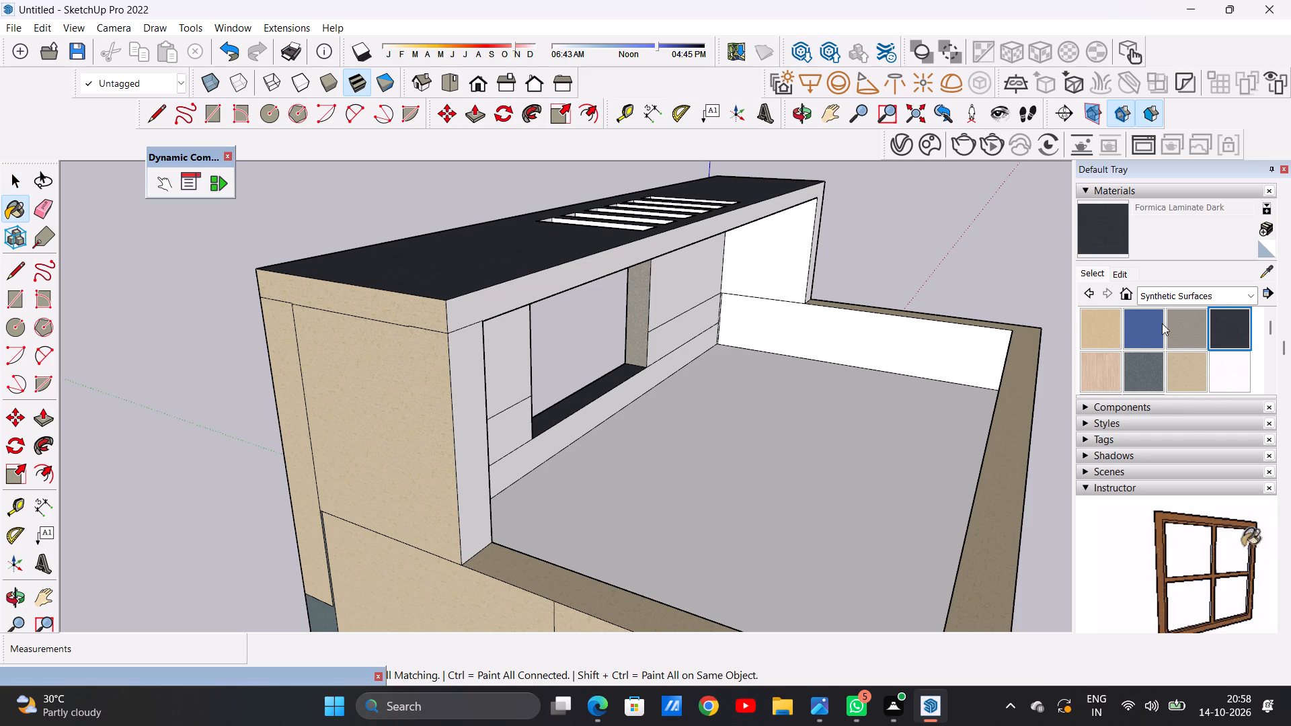
pyautogui.click(477, 309)
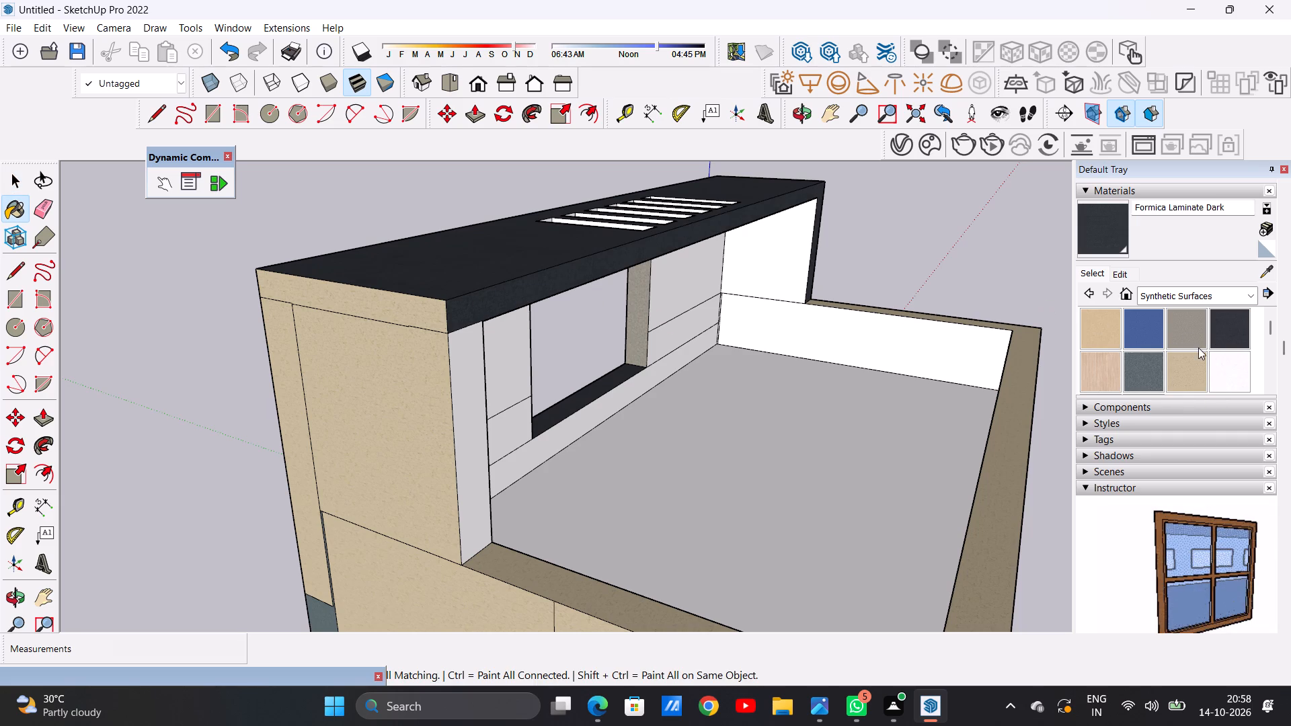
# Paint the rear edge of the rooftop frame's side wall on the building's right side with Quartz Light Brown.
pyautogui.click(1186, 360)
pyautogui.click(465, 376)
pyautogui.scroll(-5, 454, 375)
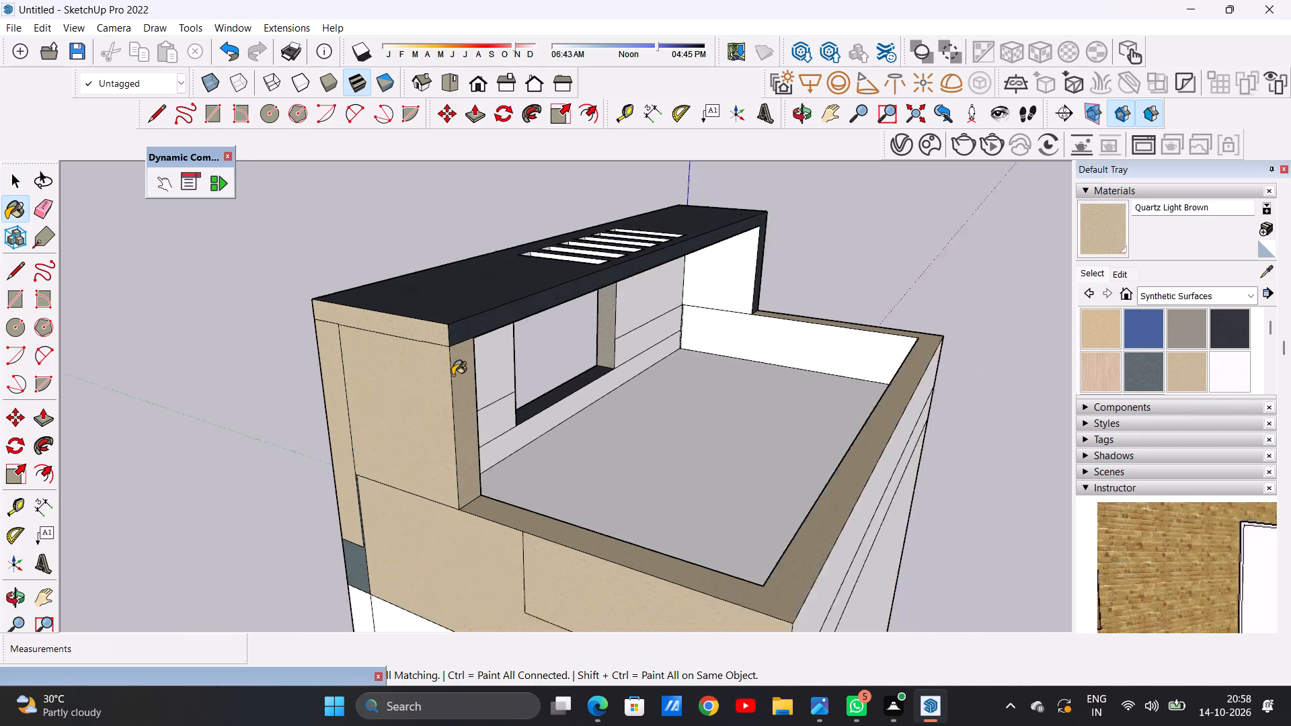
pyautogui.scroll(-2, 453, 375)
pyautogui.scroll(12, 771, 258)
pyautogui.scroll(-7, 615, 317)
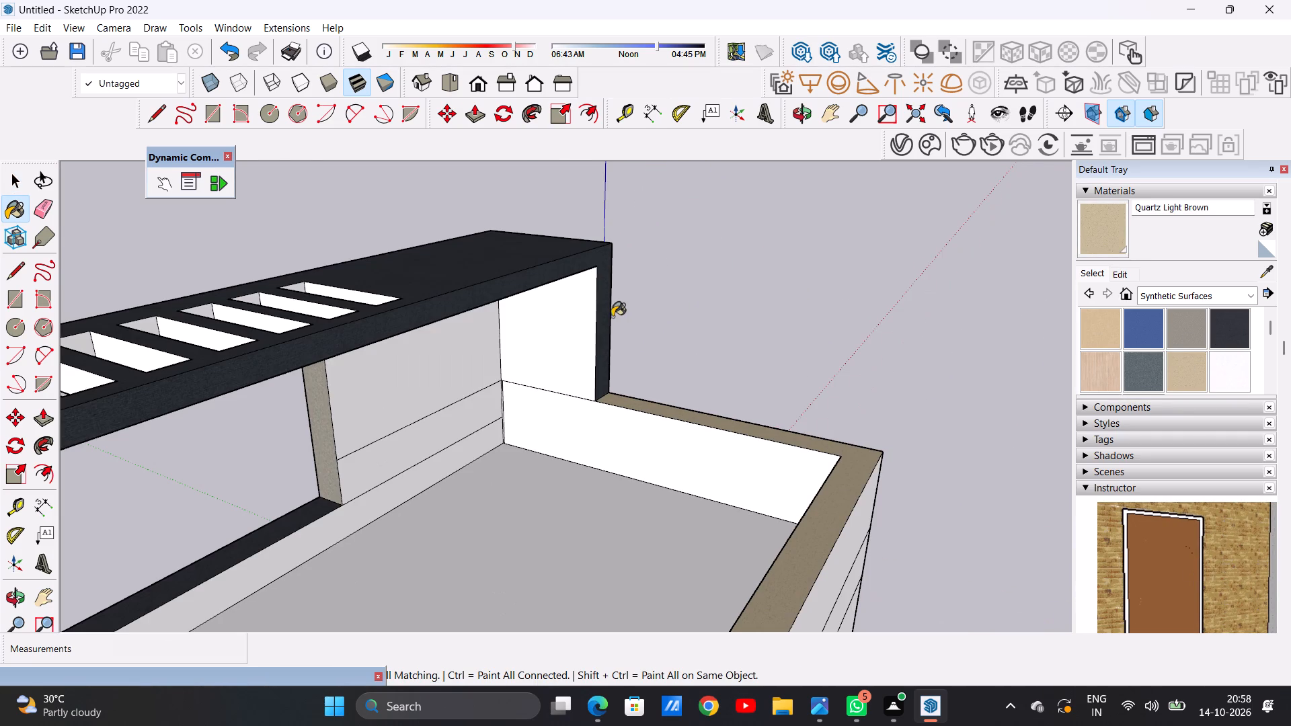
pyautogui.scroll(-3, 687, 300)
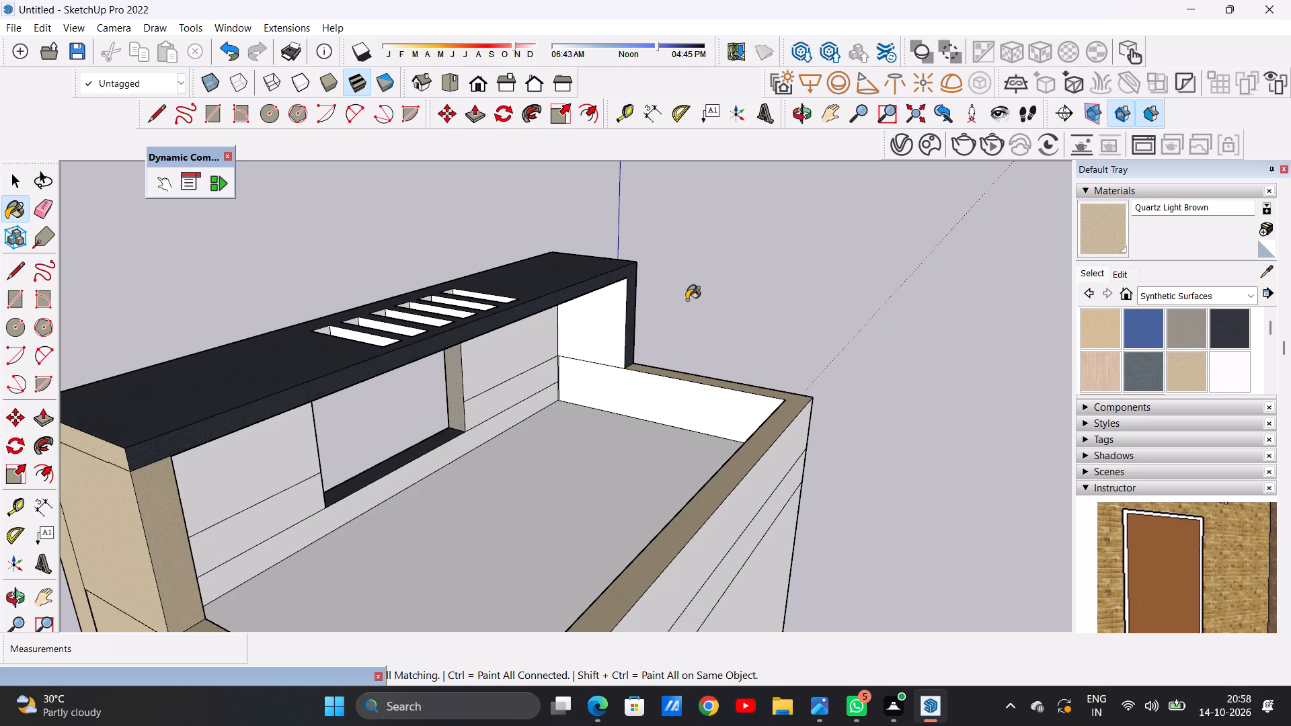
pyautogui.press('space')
# Paint the rear edge of the rooftop frame's side wall on the building's right side with Formica Laminate Dark.
pyautogui.scroll(-5, 606, 396)
pyautogui.scroll(4, 598, 411)
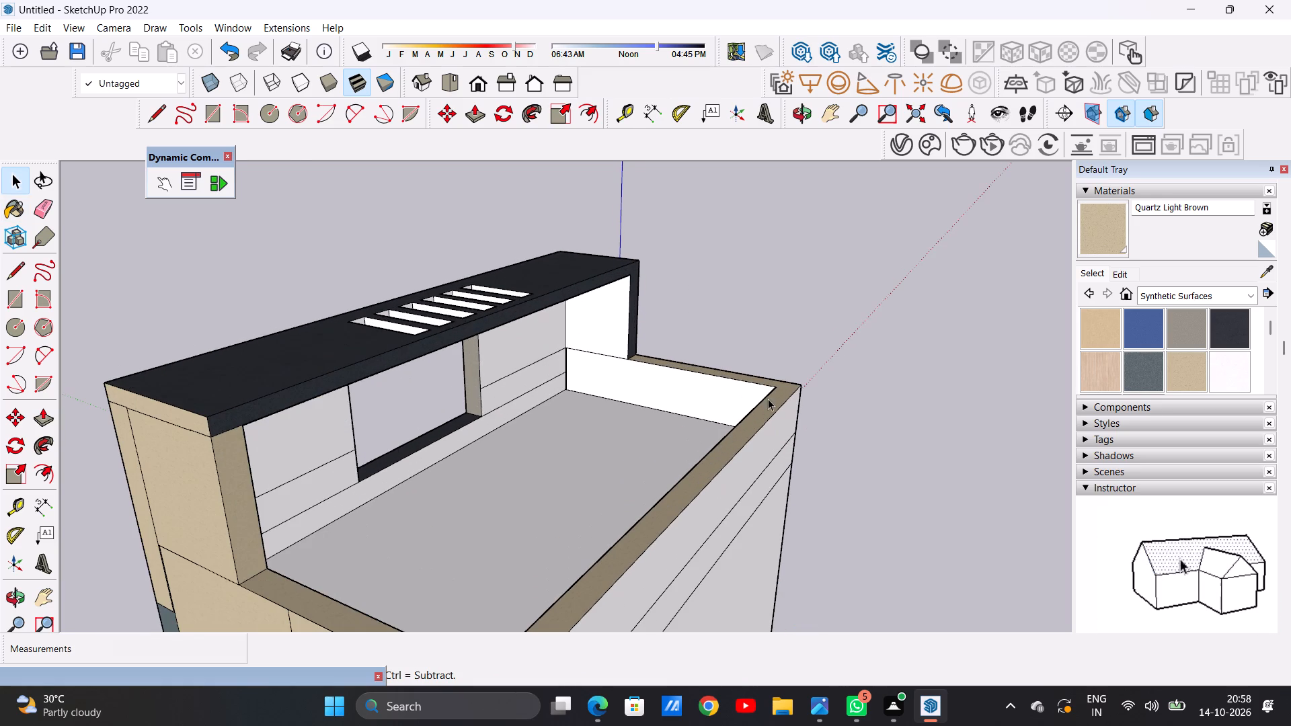
pyautogui.click(1237, 338)
pyautogui.scroll(-5, 926, 346)
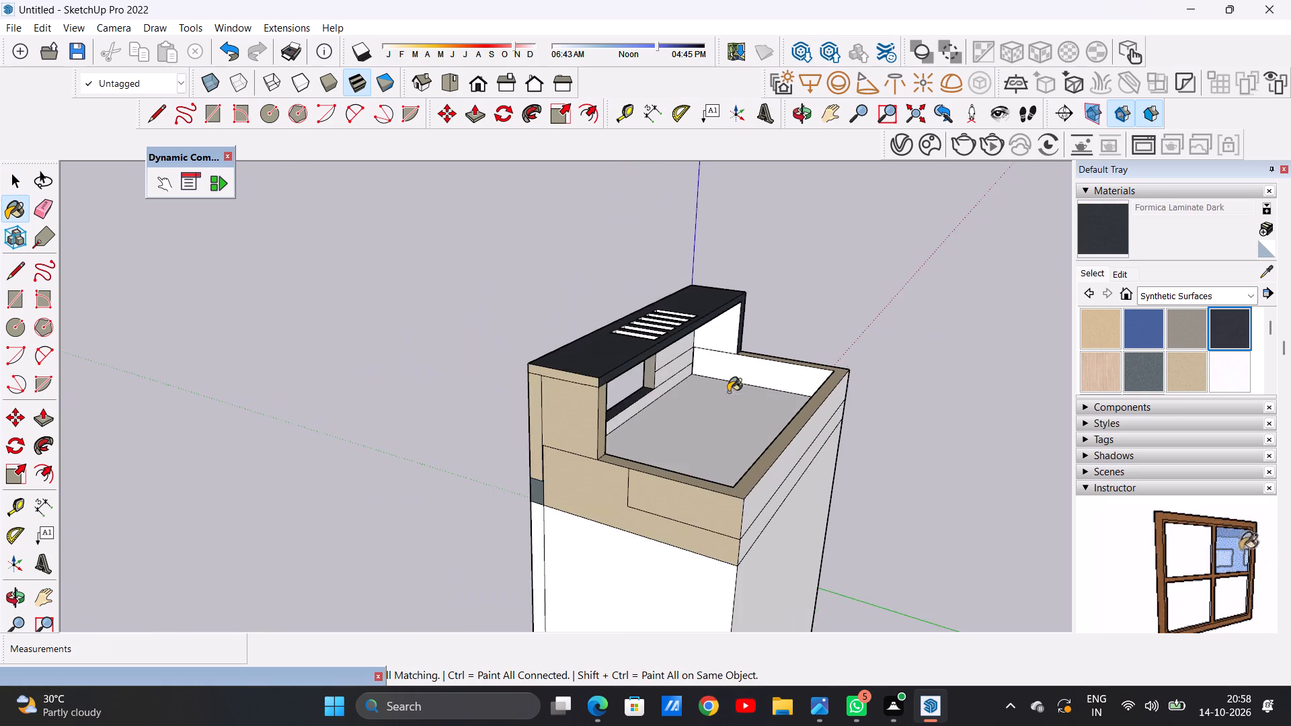
pyautogui.scroll(7, 659, 421)
pyautogui.scroll(1, 560, 421)
pyautogui.click(512, 415)
pyautogui.scroll(-9, 572, 396)
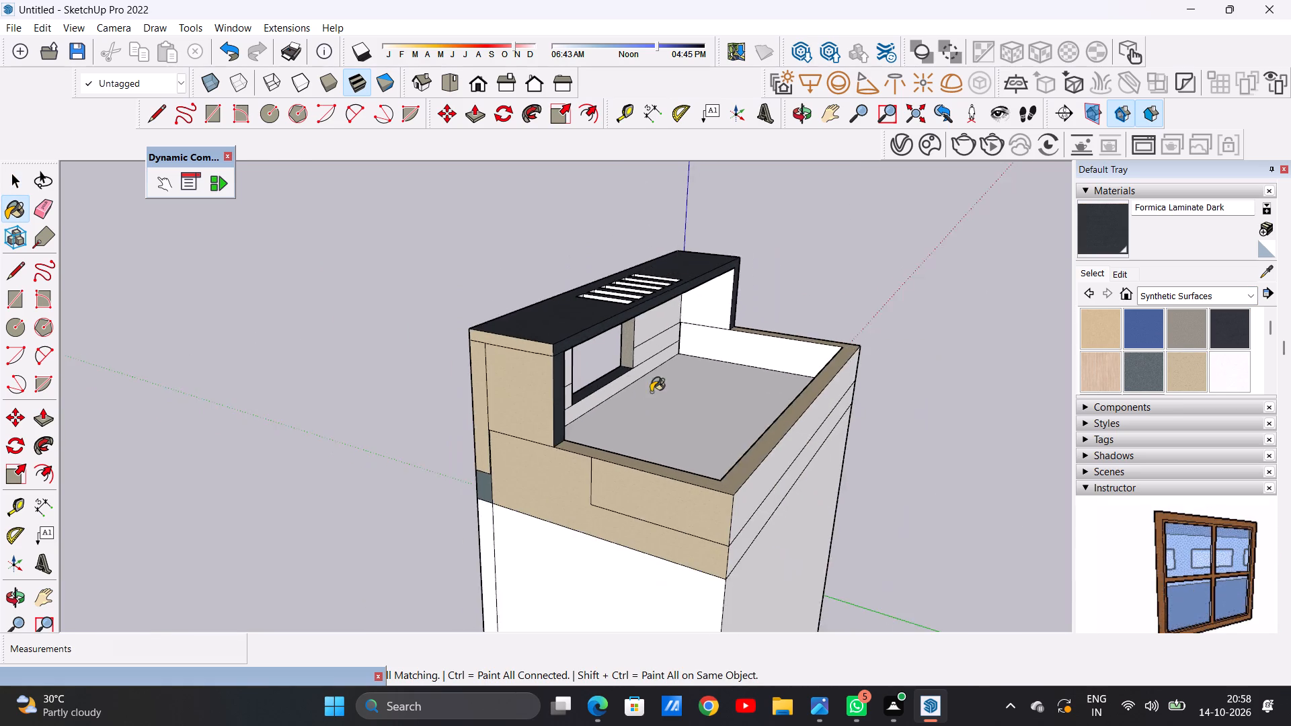
# Paint the inner side wall and the back of the adjoining front panel on the rooftop frame's right half with Formica Graystone.
pyautogui.moveTo(650, 392); pyautogui.dragTo(396, 344, button='middle')
pyautogui.scroll(7, 412, 318)
pyautogui.moveTo(450, 355); pyautogui.dragTo(404, 330, button='middle')
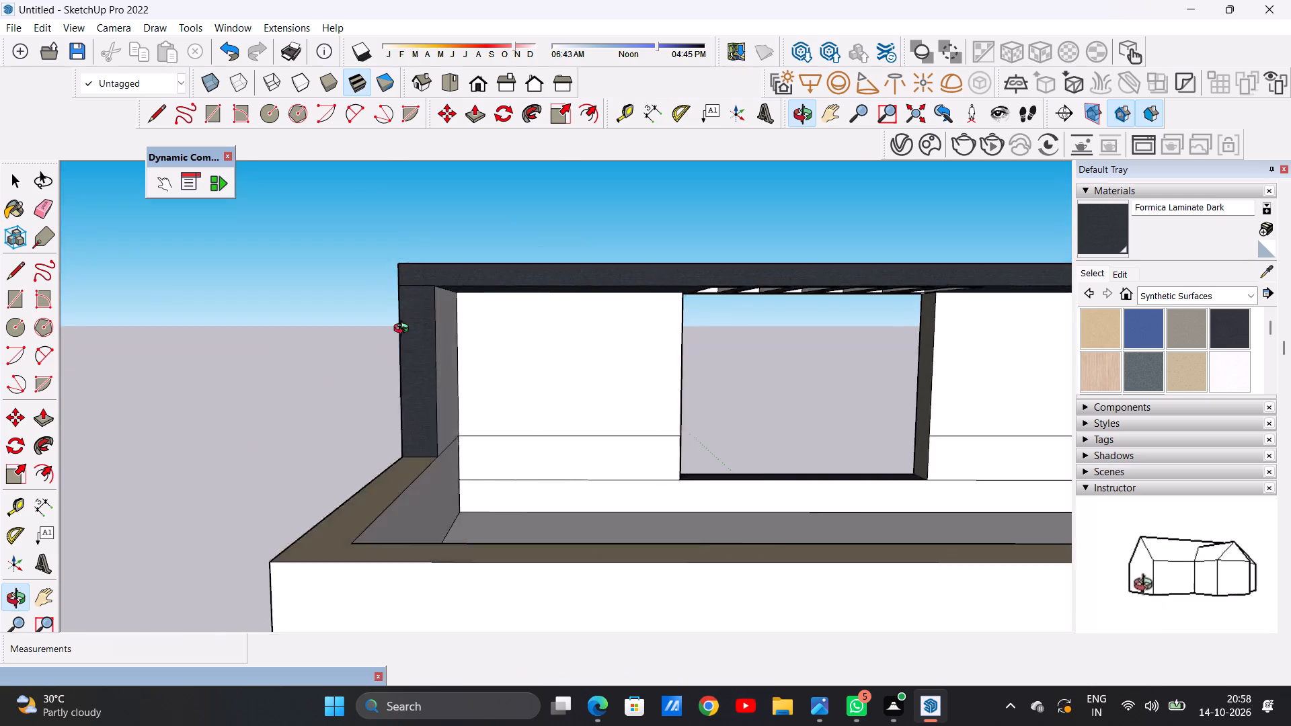
pyautogui.moveTo(404, 330); pyautogui.dragTo(501, 381, button='middle')
pyautogui.press('space')
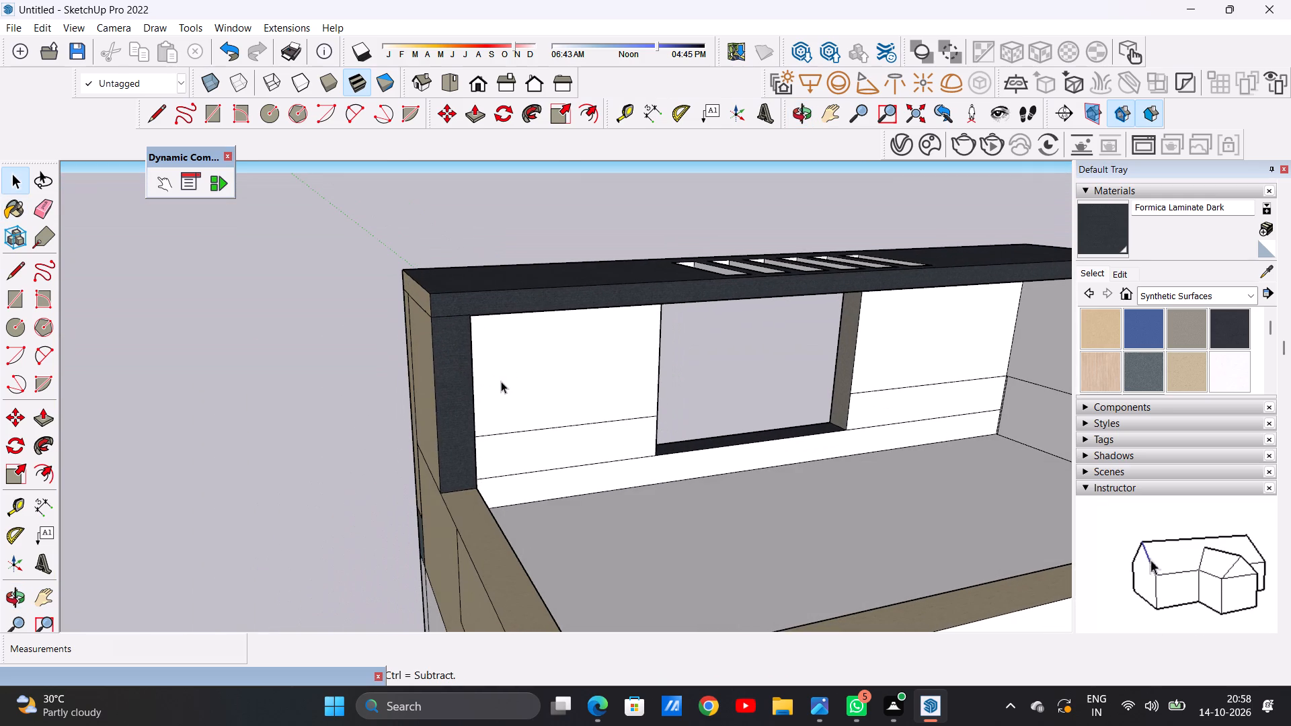
pyautogui.click(1099, 325)
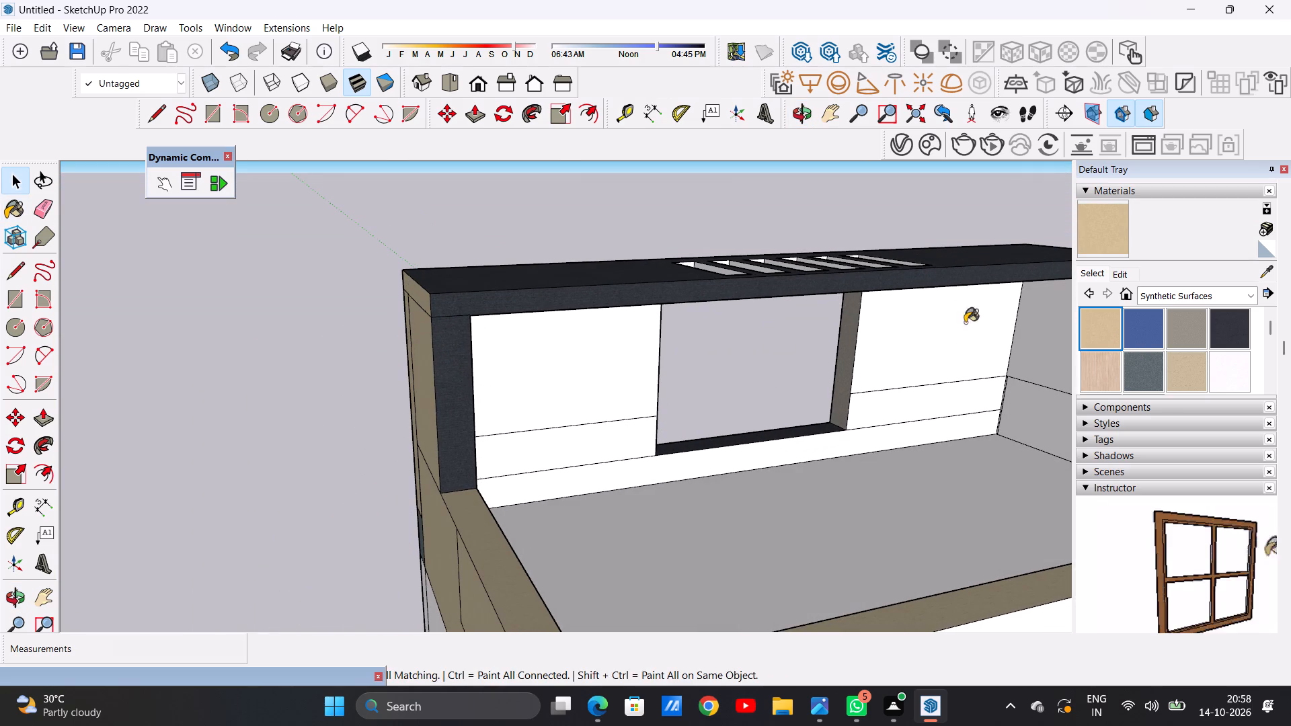
pyautogui.moveTo(891, 346); pyautogui.dragTo(578, 295, button='middle')
pyautogui.scroll(6, 448, 322)
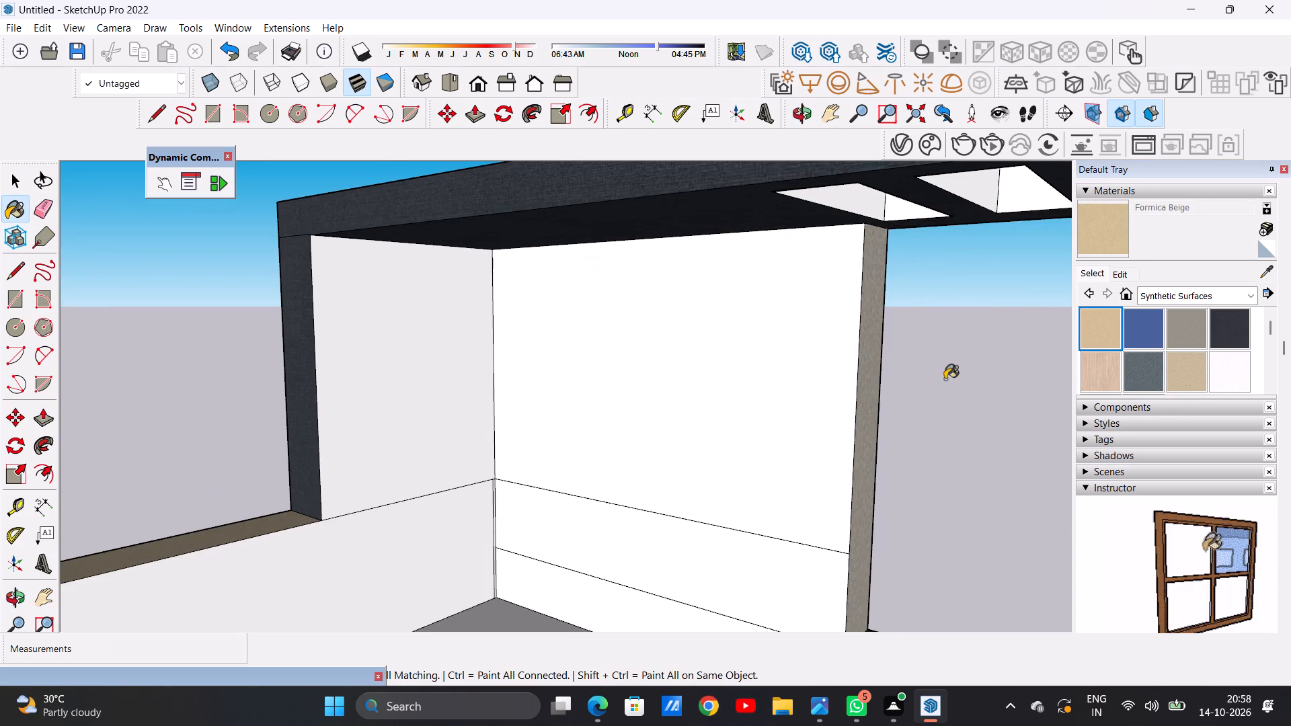
pyautogui.click(1186, 342)
pyautogui.click(363, 392)
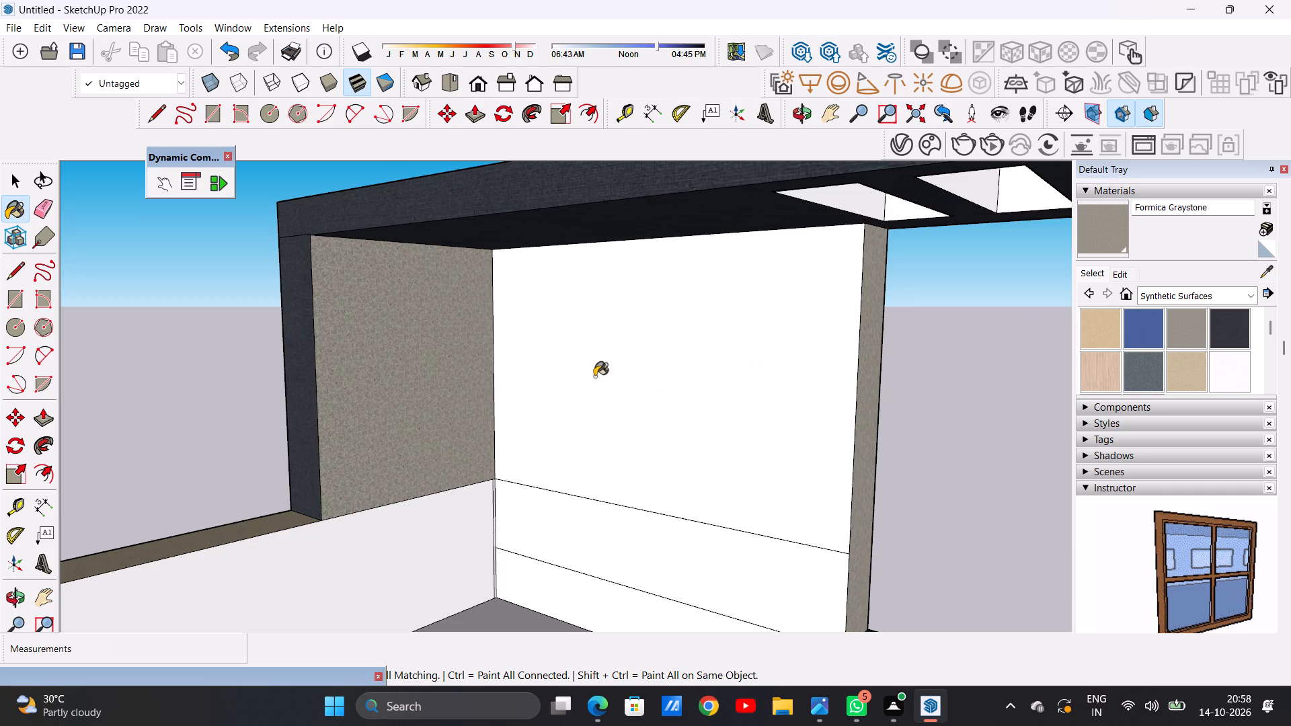
pyautogui.click(614, 375)
# Paint the back of the front panel and the inner side wall on the rooftop frame's left half with Formica Graystone.
pyautogui.scroll(-12, 617, 413)
pyautogui.moveTo(577, 434); pyautogui.dragTo(766, 451, button='middle')
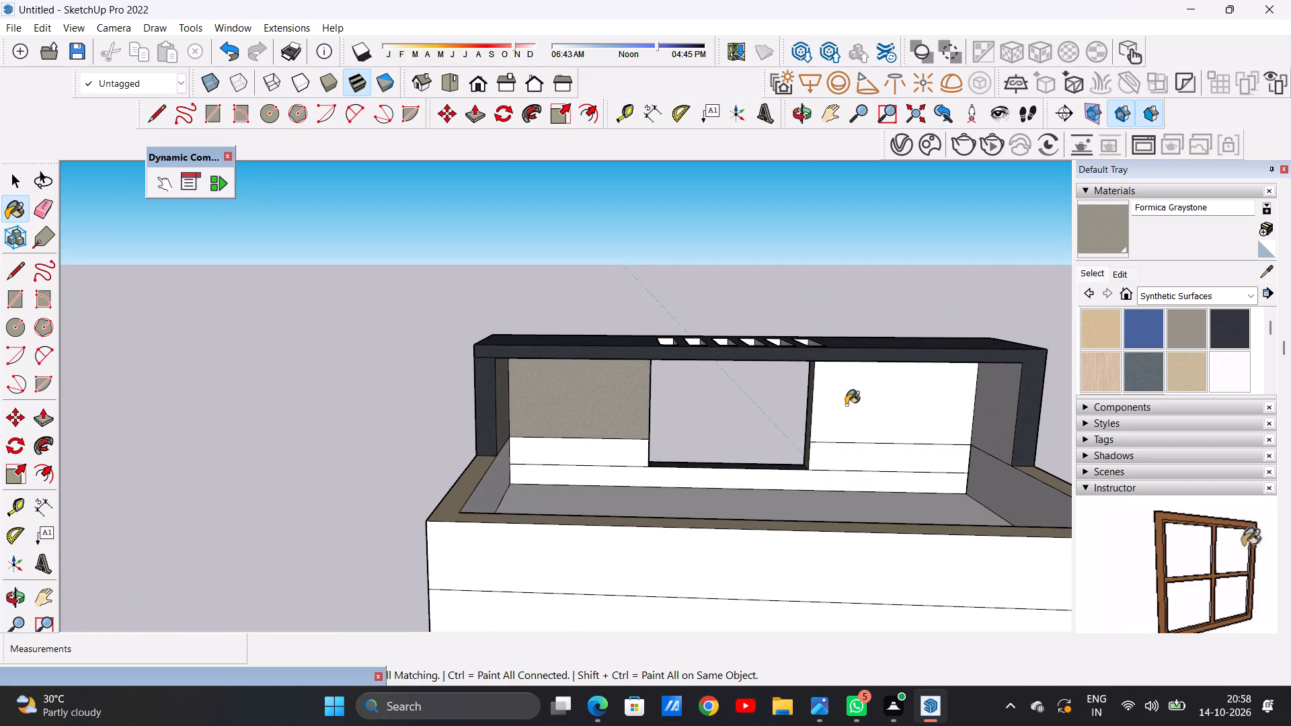
pyautogui.click(846, 405)
pyautogui.moveTo(790, 432); pyautogui.dragTo(929, 438, button='middle')
pyautogui.scroll(12, 896, 368)
pyautogui.click(882, 376)
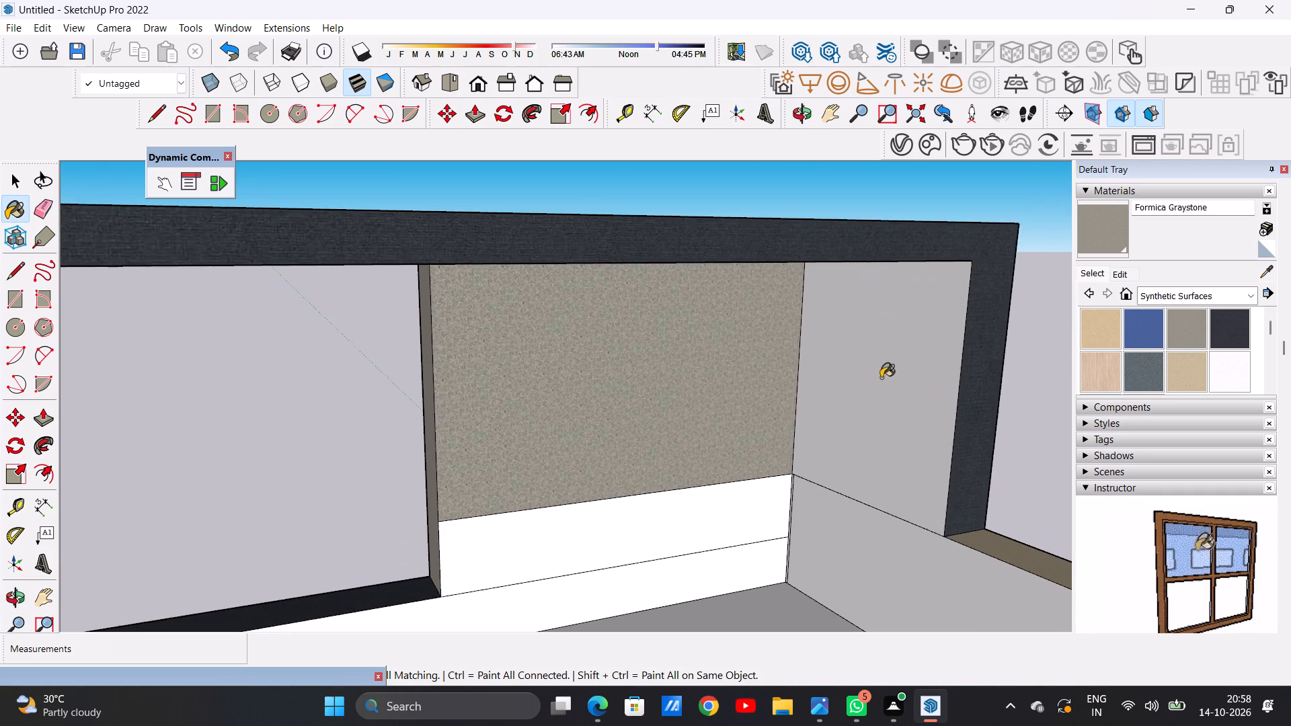
# Examine the rooftop frame from the front and from below, focusing on the slotted openings in its top slab.
pyautogui.scroll(-13, 806, 458)
pyautogui.moveTo(797, 480); pyautogui.dragTo(300, 488, button='middle')
pyautogui.moveTo(602, 483); pyautogui.dragTo(208, 421, button='middle')
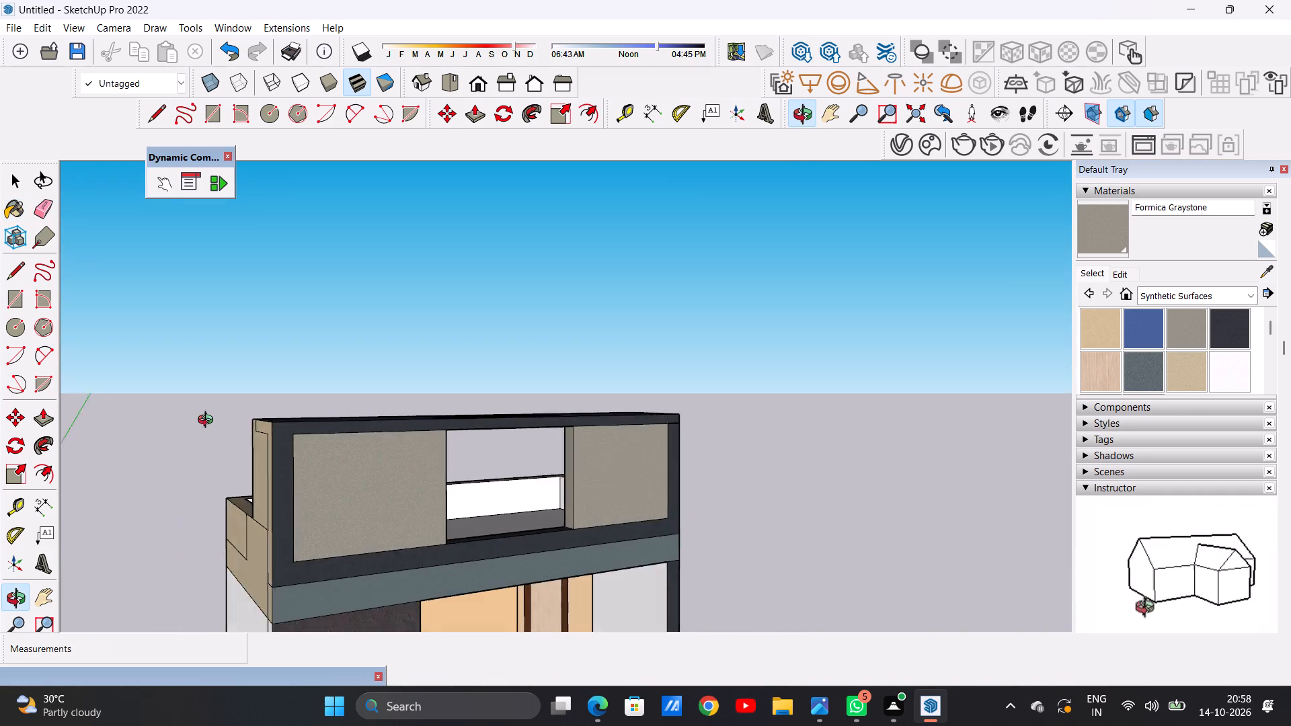
pyautogui.moveTo(208, 421); pyautogui.dragTo(163, 421, button='middle')
pyautogui.scroll(-7, 461, 393)
pyautogui.scroll(8, 485, 422)
pyautogui.moveTo(566, 479); pyautogui.dragTo(354, 430, button='middle')
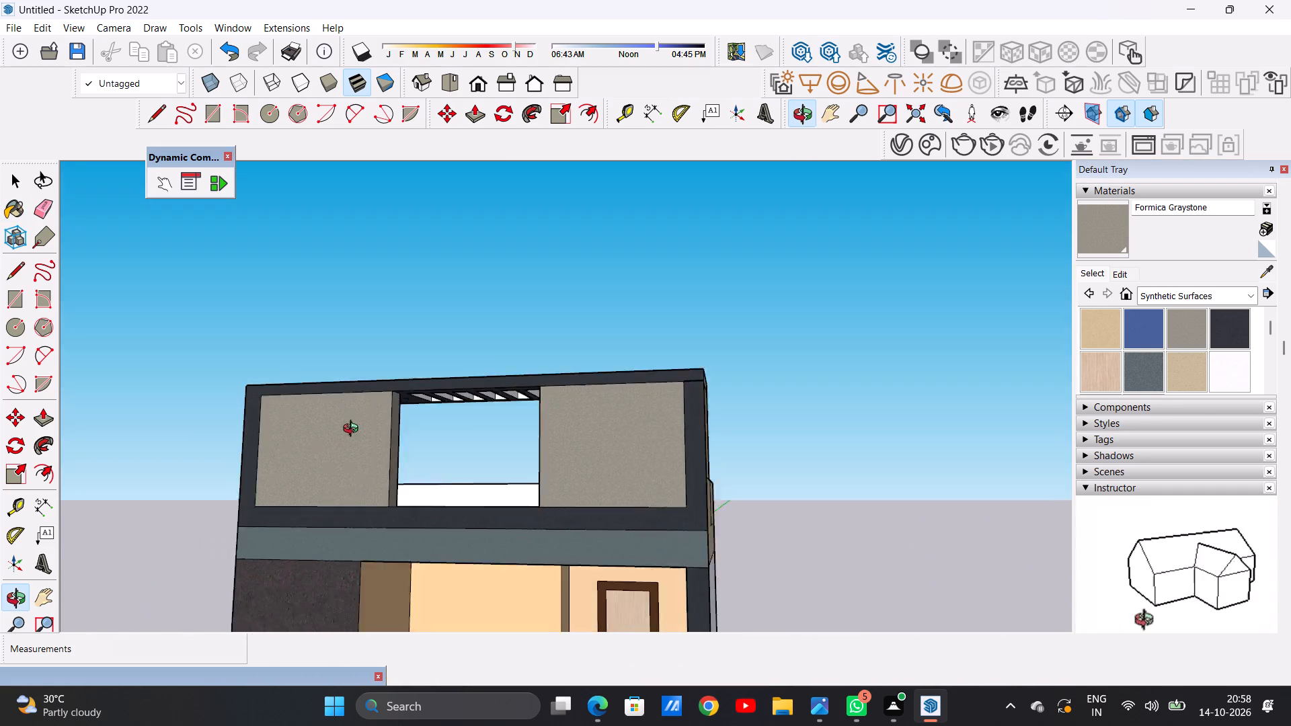
pyautogui.moveTo(354, 430); pyautogui.dragTo(435, 501, button='middle')
pyautogui.scroll(-6, 510, 384)
pyautogui.moveTo(481, 444); pyautogui.dragTo(501, 313, button='middle')
pyautogui.scroll(6, 500, 313)
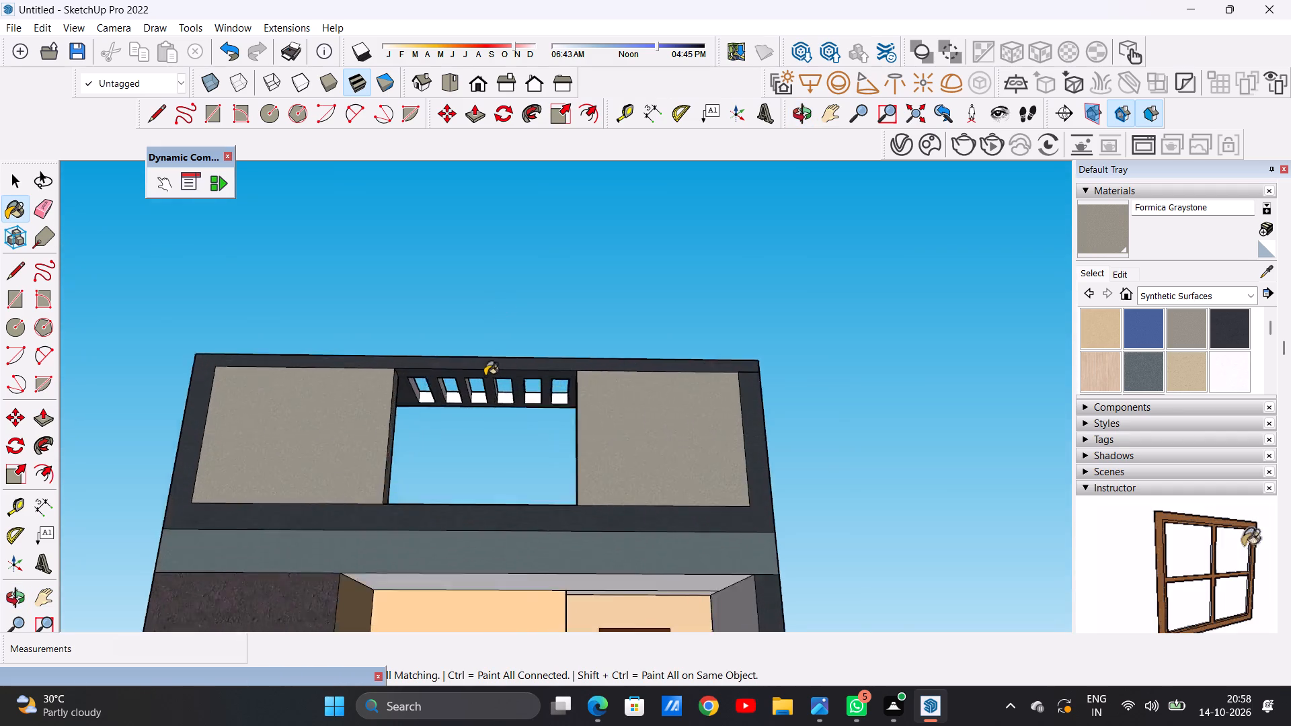
pyautogui.scroll(9, 485, 376)
pyautogui.press('space')
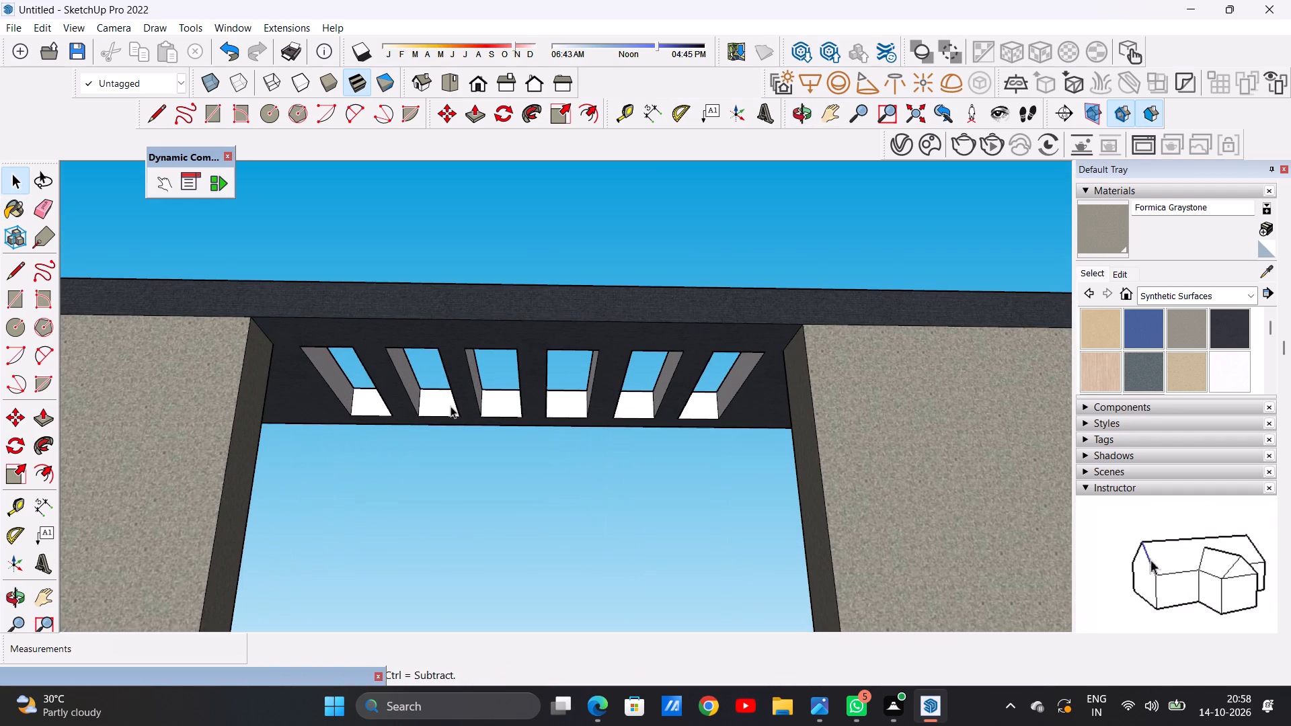
pyautogui.scroll(-9, 370, 368)
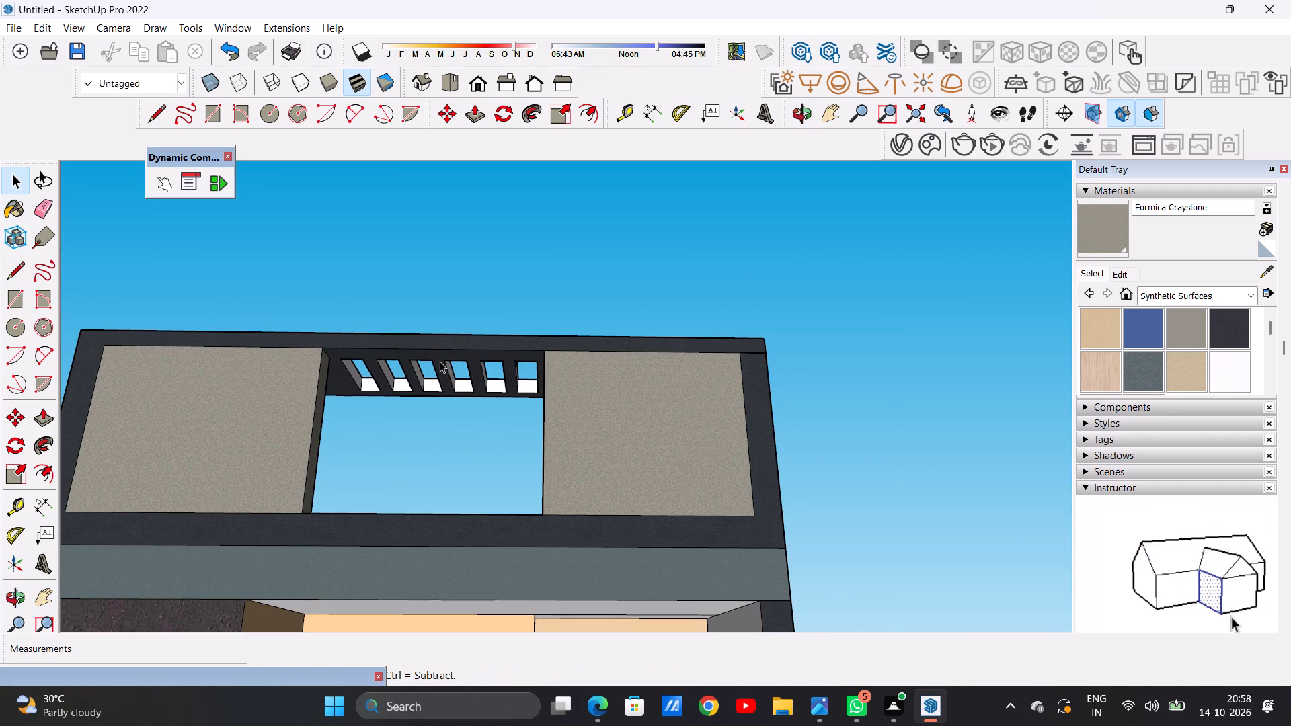
pyautogui.scroll(-4, 479, 325)
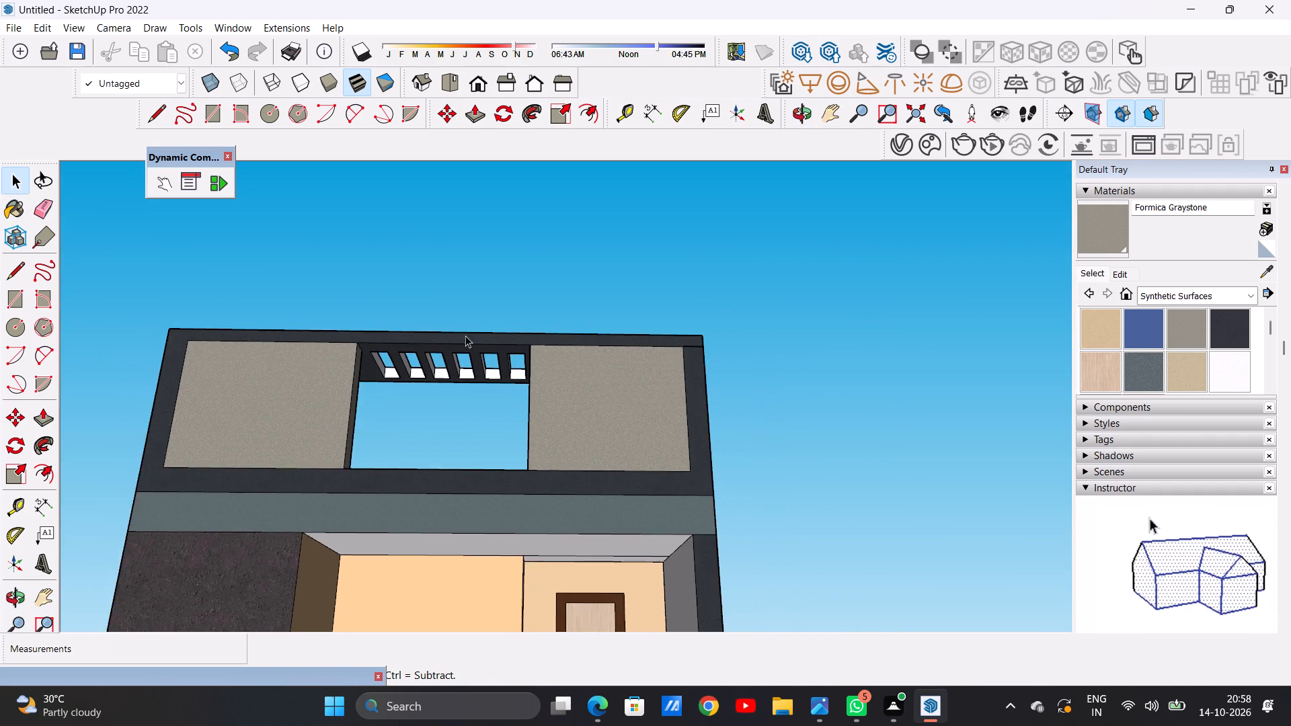
pyautogui.scroll(19, 446, 338)
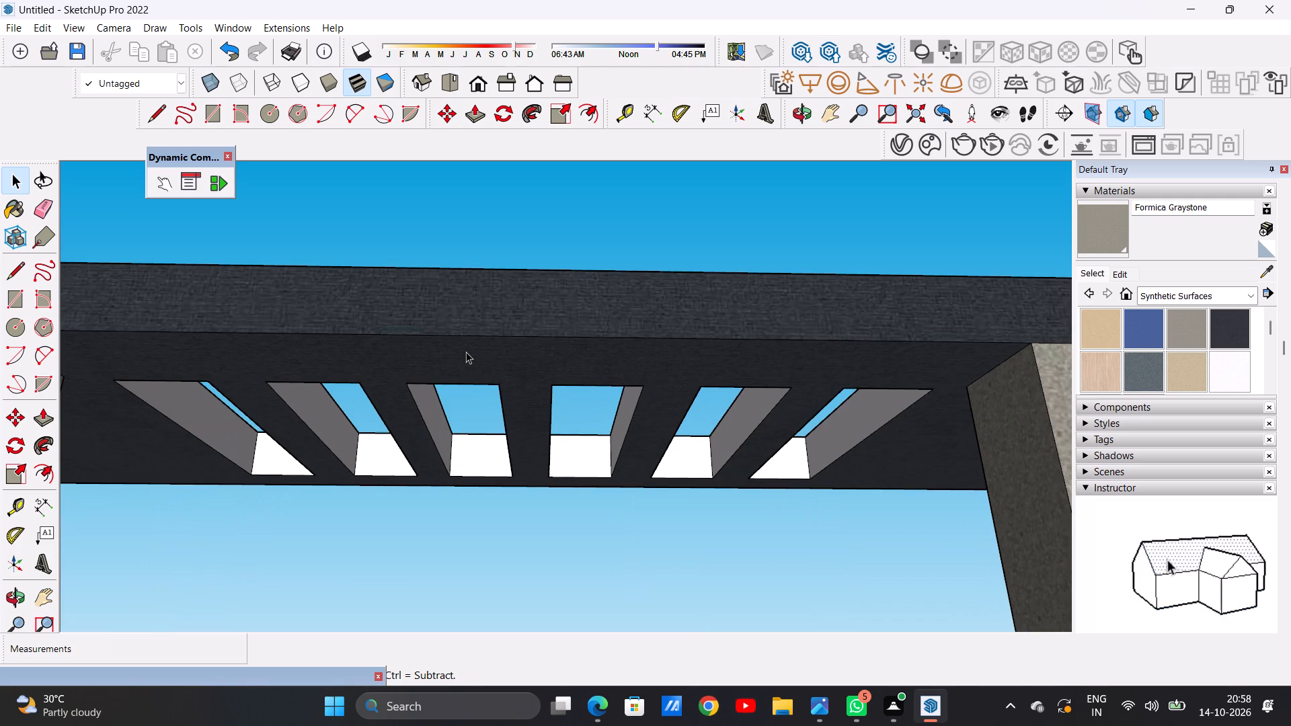
pyautogui.scroll(-12, 465, 321)
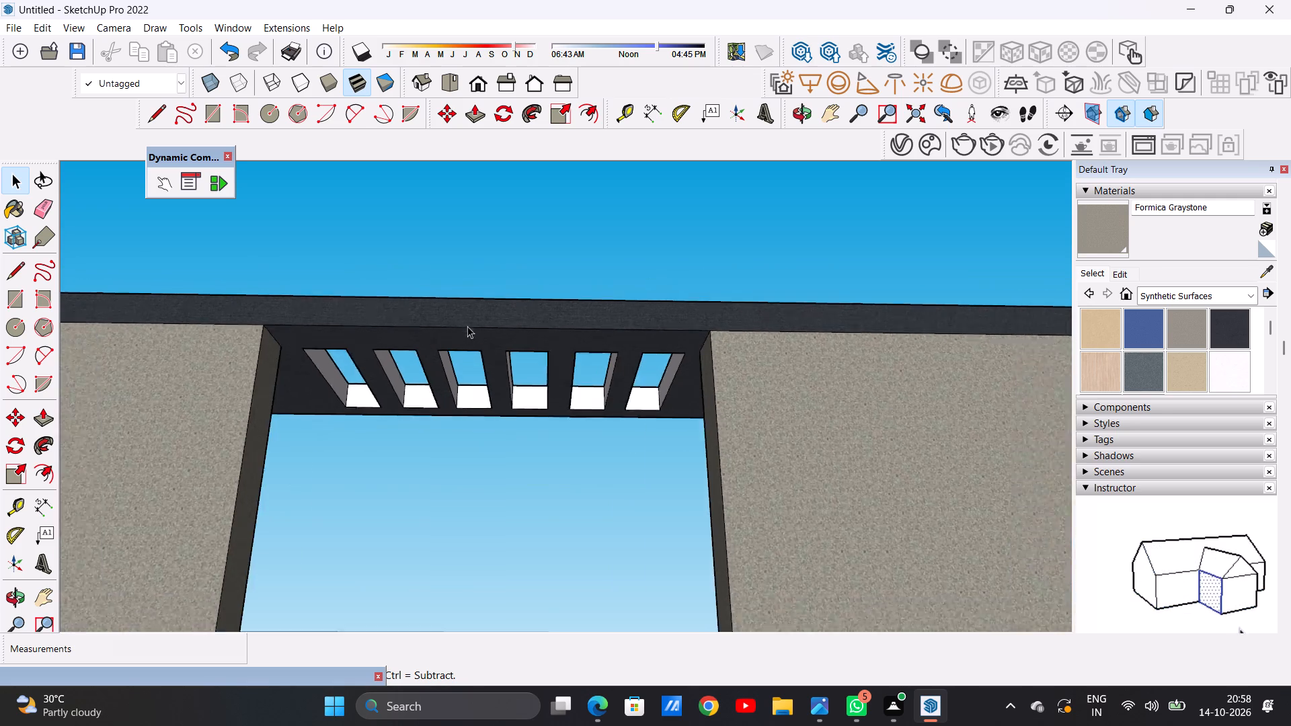
pyautogui.scroll(-2, 467, 326)
pyautogui.moveTo(570, 338); pyautogui.dragTo(561, 344, button='middle')
pyautogui.scroll(17, 378, 360)
pyautogui.moveTo(405, 388); pyautogui.dragTo(465, 366, button='middle')
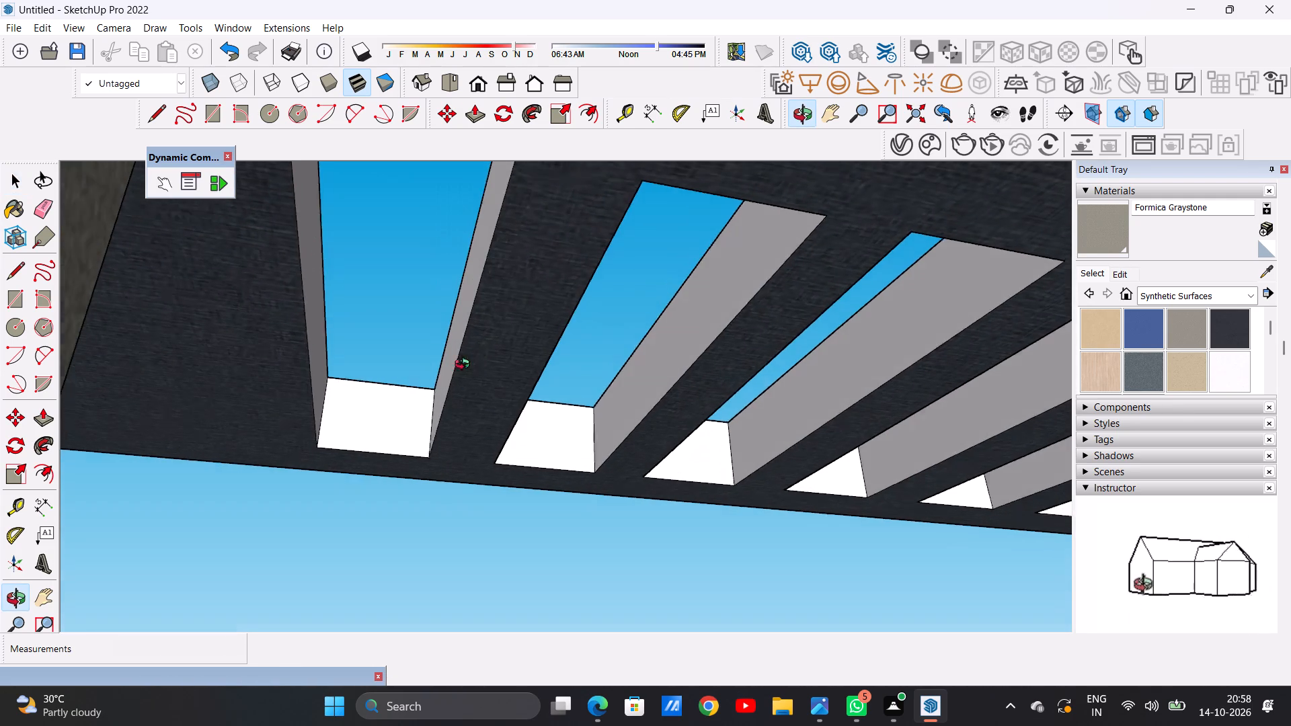
pyautogui.moveTo(465, 366); pyautogui.dragTo(456, 372, button='middle')
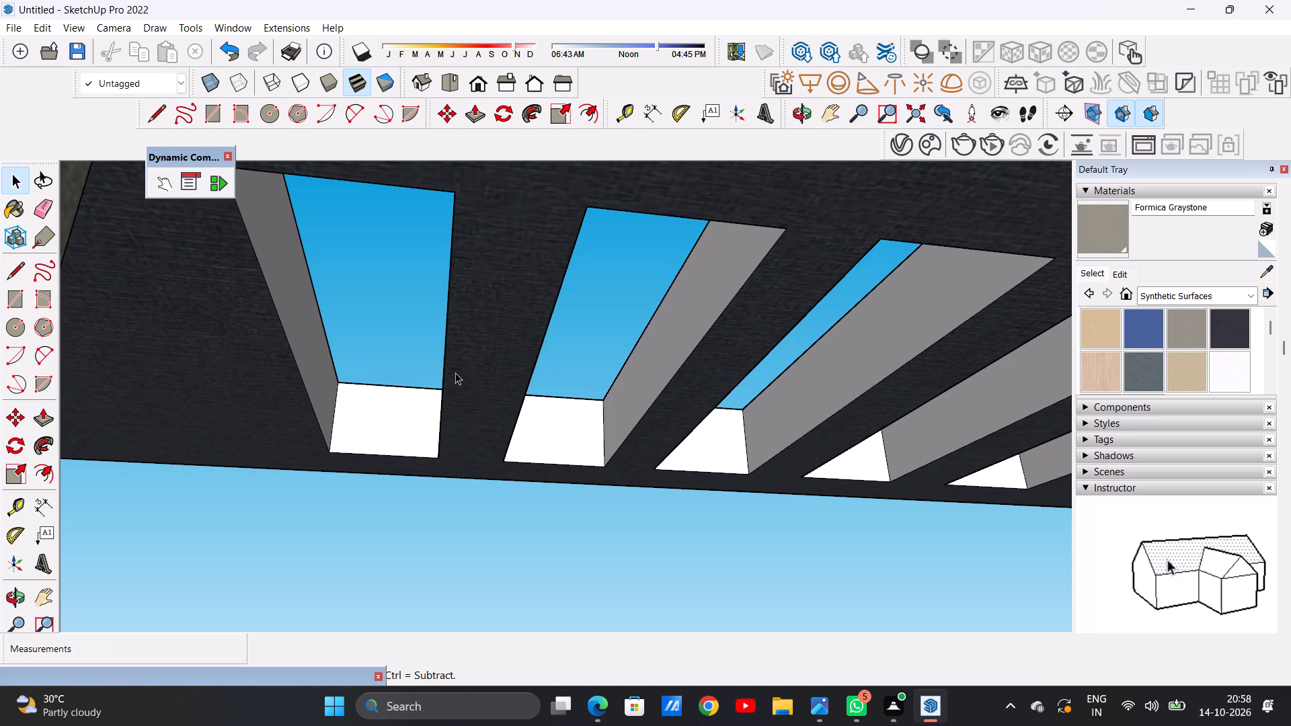
pyautogui.scroll(-19, 455, 372)
pyautogui.moveTo(514, 354); pyautogui.dragTo(315, 450, button='middle')
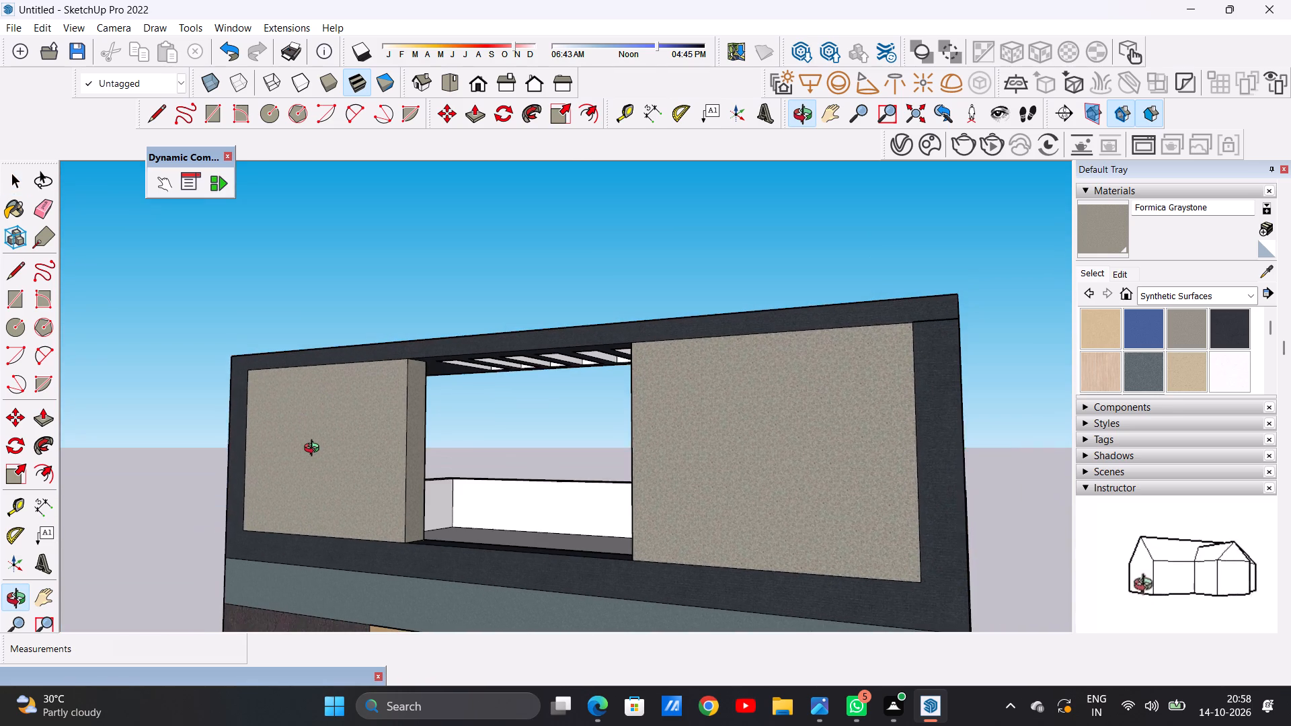
pyautogui.moveTo(315, 450); pyautogui.dragTo(379, 442, button='middle')
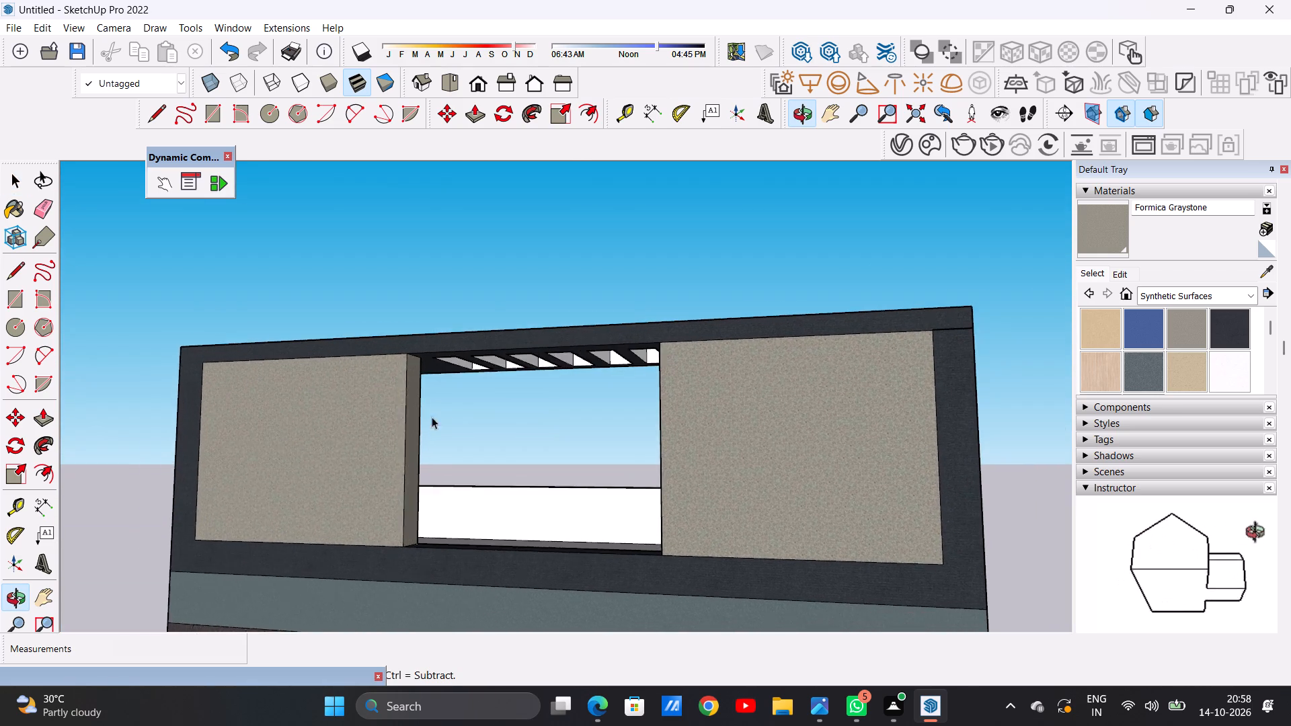
pyautogui.scroll(7, 442, 410)
pyautogui.scroll(-15, 442, 410)
pyautogui.moveTo(483, 389); pyautogui.dragTo(490, 310, button='middle')
pyautogui.scroll(2, 449, 373)
pyautogui.scroll(-1, 449, 373)
pyautogui.scroll(14, 449, 373)
pyautogui.scroll(-1, 466, 386)
pyautogui.scroll(5, 466, 386)
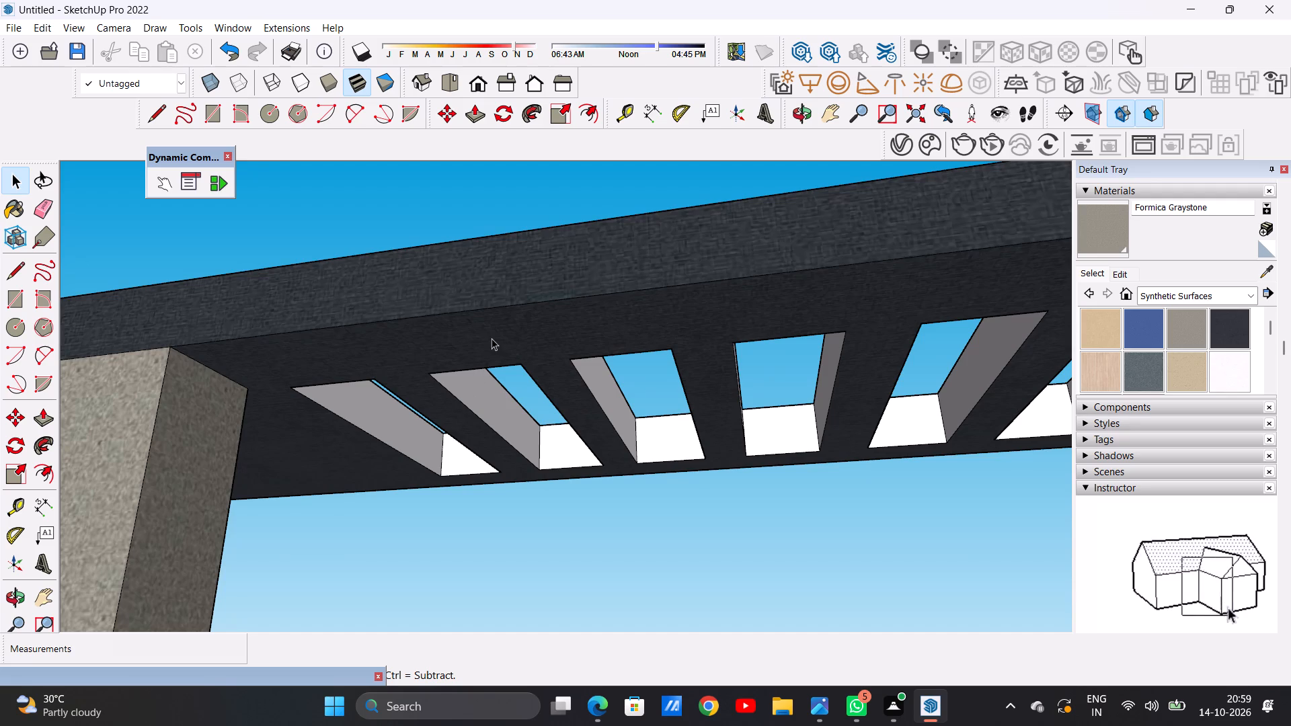
pyautogui.scroll(-7, 493, 338)
pyautogui.scroll(-14, 485, 350)
# Paint the three white bands below the backs of the rooftop frame's front panels with Formica Graystone.
pyautogui.moveTo(571, 341); pyautogui.dragTo(315, 403, button='middle')
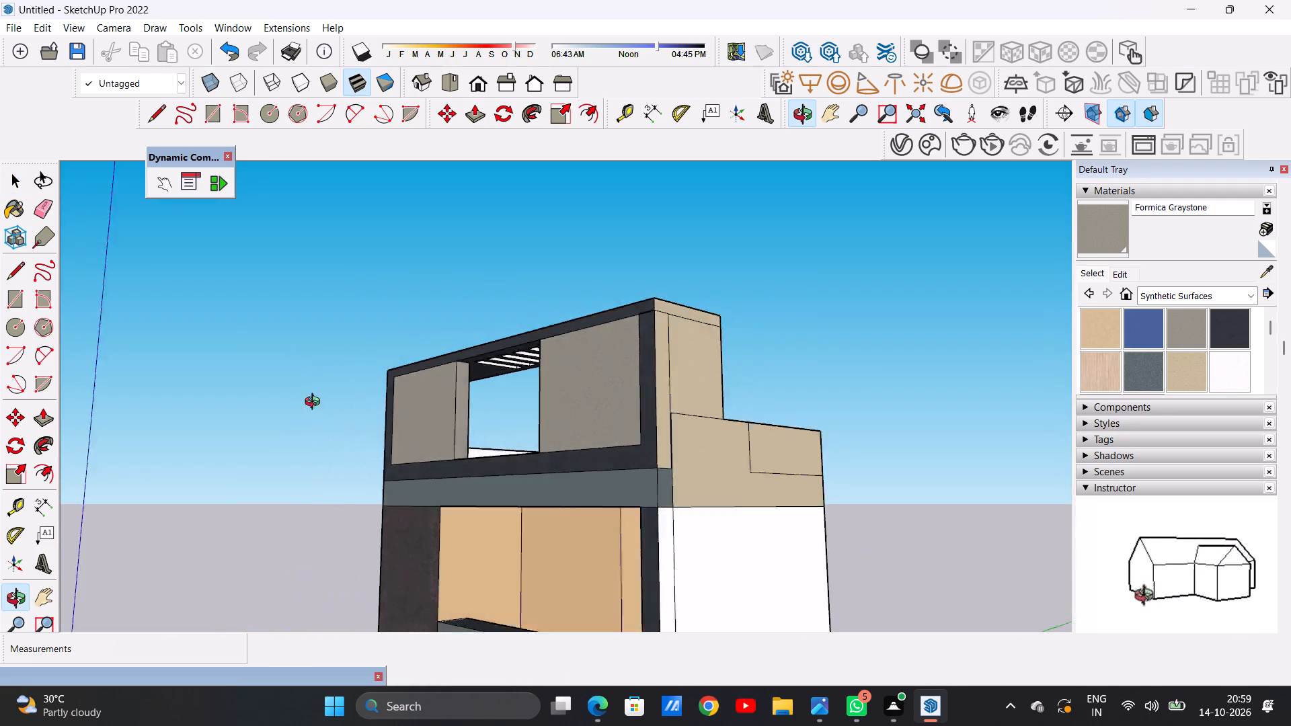
pyautogui.moveTo(315, 403); pyautogui.dragTo(56, 399, button='middle')
pyautogui.moveTo(563, 358); pyautogui.dragTo(297, 485, button='middle')
pyautogui.scroll(8, 431, 417)
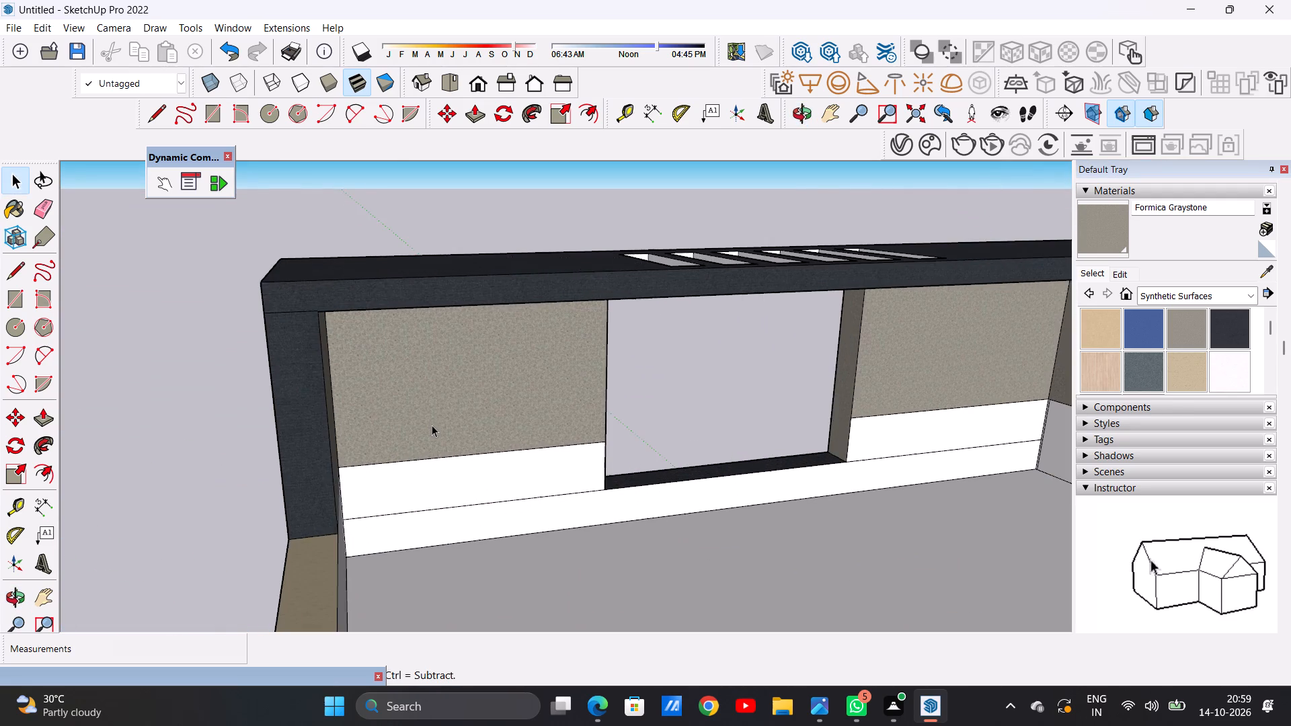
pyautogui.moveTo(438, 473); pyautogui.dragTo(391, 440, button='middle')
pyautogui.click(1177, 322)
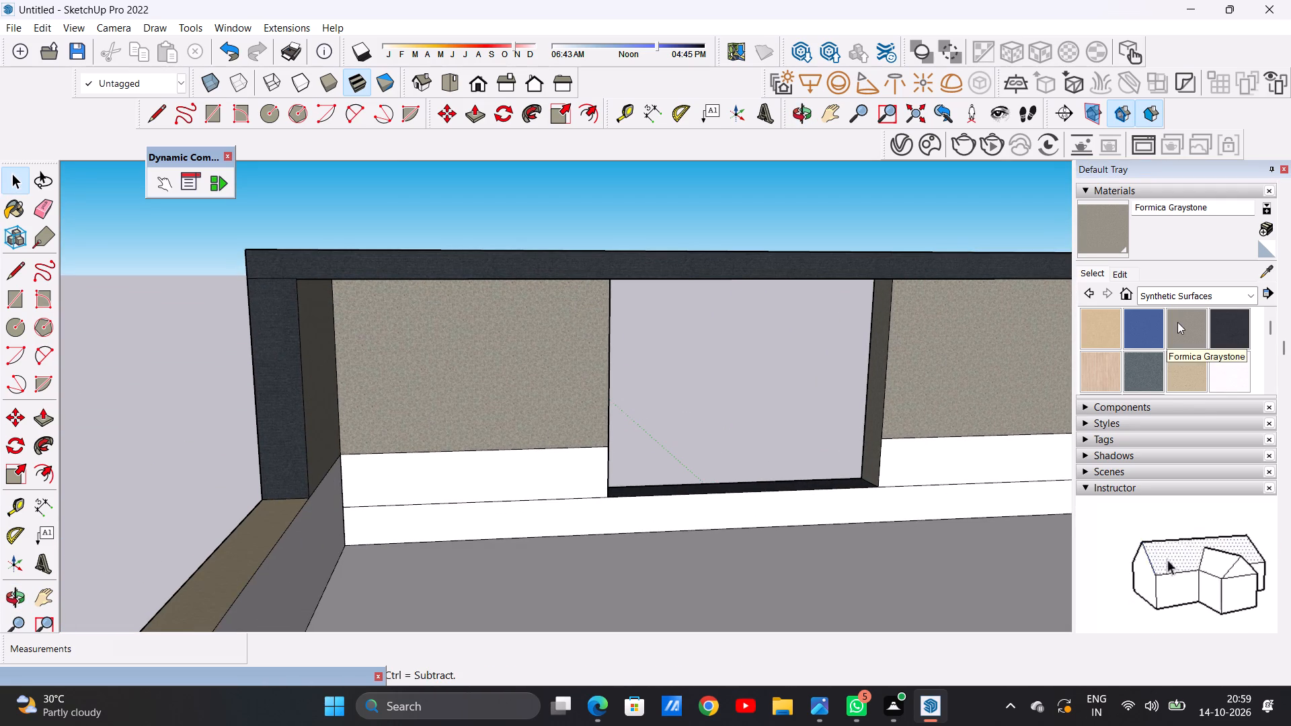
pyautogui.click(525, 481)
pyautogui.click(525, 530)
pyautogui.scroll(-8, 456, 479)
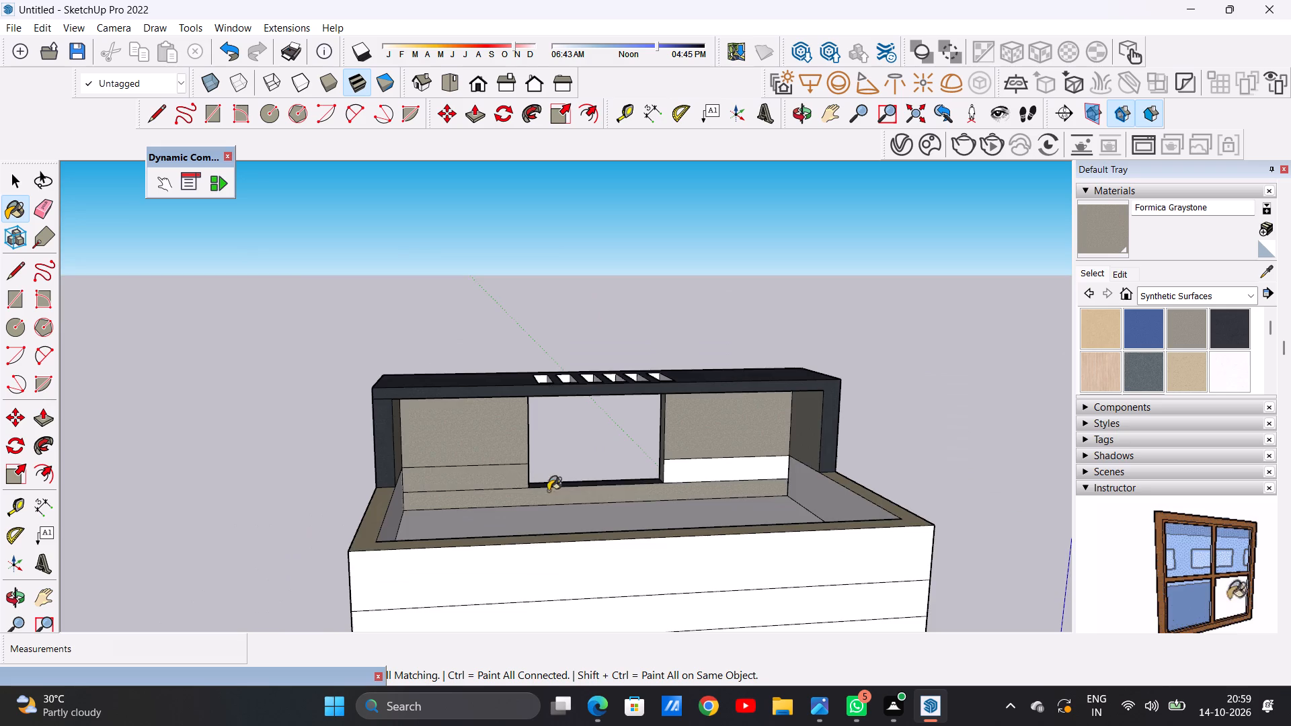
pyautogui.scroll(12, 709, 492)
pyautogui.click(678, 444)
pyautogui.scroll(-9, 588, 450)
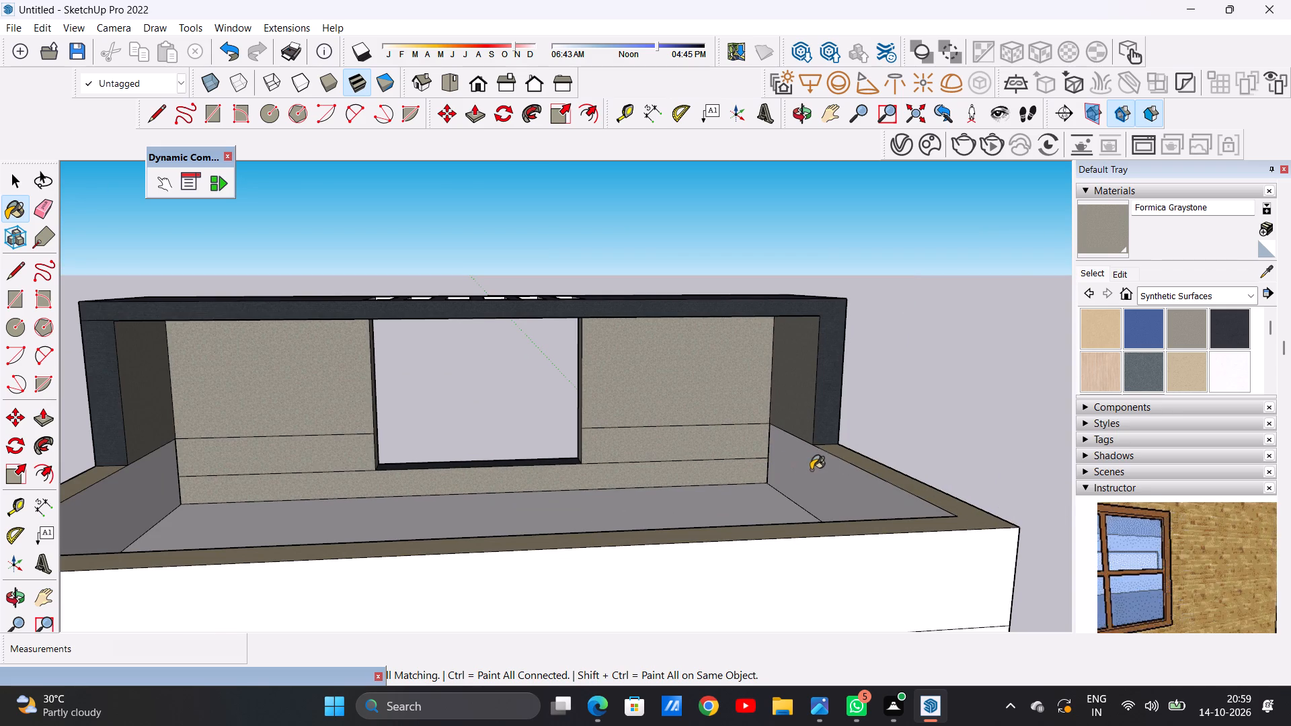
# Paint the inner faces of the two side parapets and the rear parapet around the roof terrace with Formica Graystone.
pyautogui.click(813, 470)
pyautogui.scroll(-4, 625, 471)
pyautogui.moveTo(629, 479); pyautogui.dragTo(161, 500, button='middle')
pyautogui.scroll(8, 465, 419)
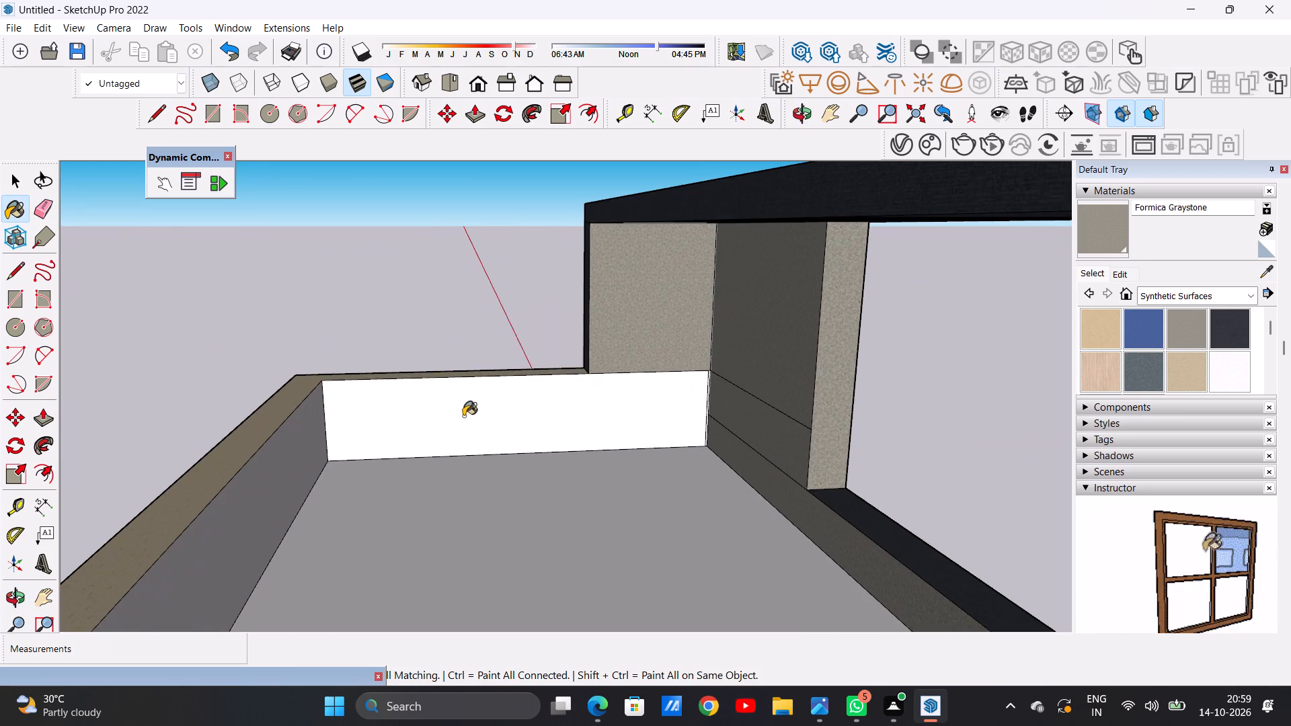
pyautogui.click(463, 416)
pyautogui.scroll(-8, 497, 417)
pyautogui.moveTo(507, 454); pyautogui.dragTo(342, 471, button='middle')
pyautogui.scroll(12, 303, 485)
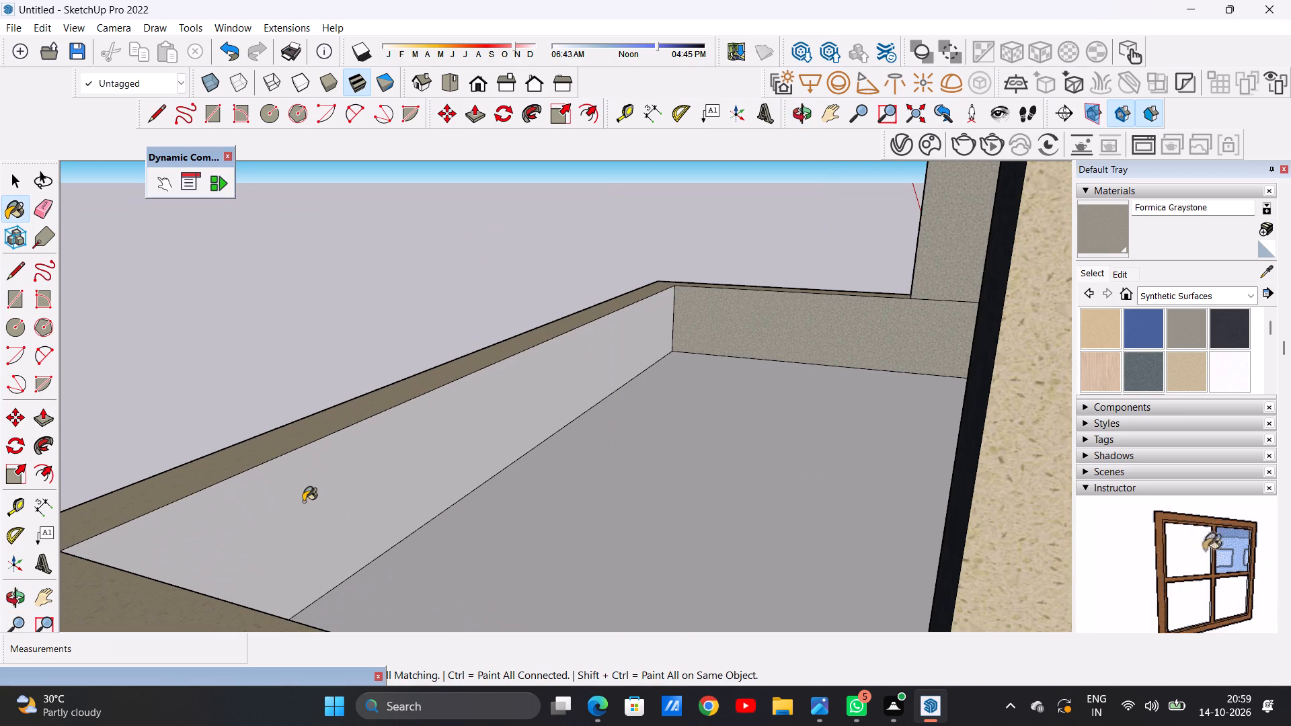
pyautogui.click(299, 497)
# Examine the rooftop frame's sides and front and the unpainted inner faces of the slots in its top slab.
pyautogui.scroll(-18, 499, 450)
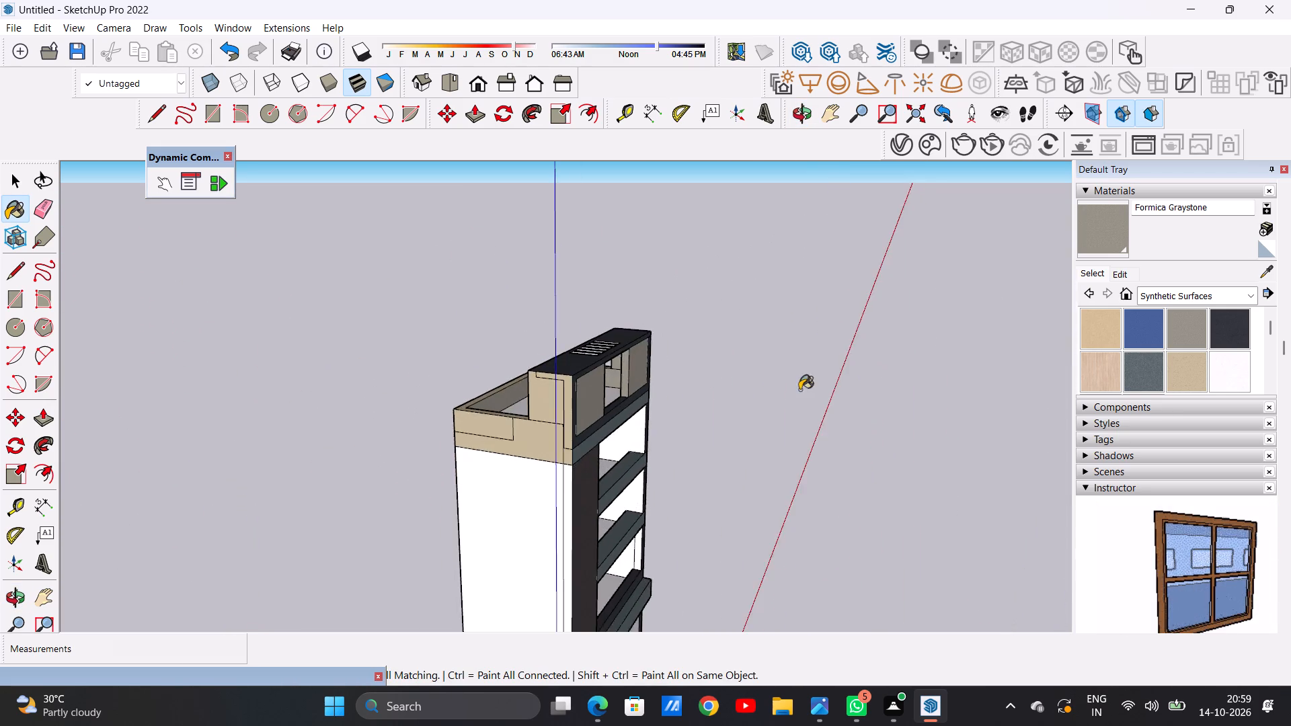
pyautogui.moveTo(799, 390); pyautogui.dragTo(461, 363, button='middle')
pyautogui.scroll(8, 574, 366)
pyautogui.moveTo(509, 426); pyautogui.dragTo(477, 276, button='middle')
pyautogui.scroll(15, 484, 286)
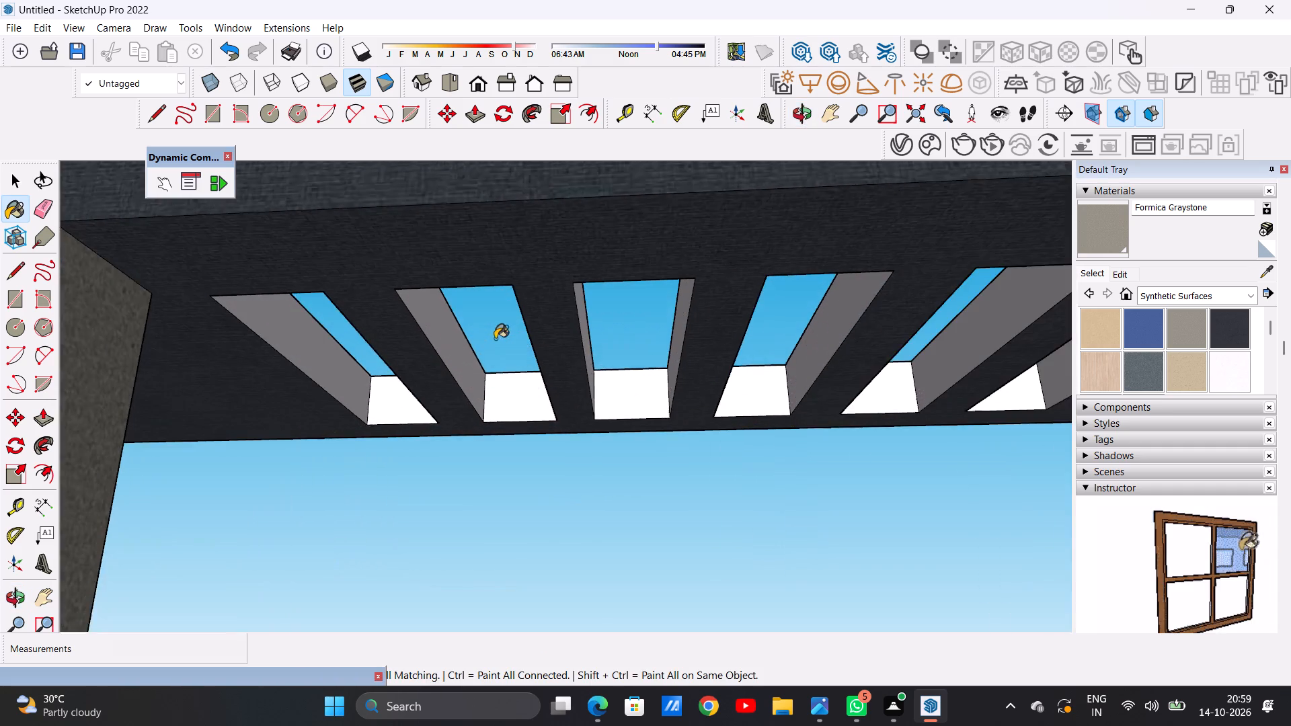
pyautogui.scroll(1, 495, 339)
pyautogui.moveTo(494, 419); pyautogui.dragTo(492, 406, button='middle')
pyautogui.scroll(-7, 531, 395)
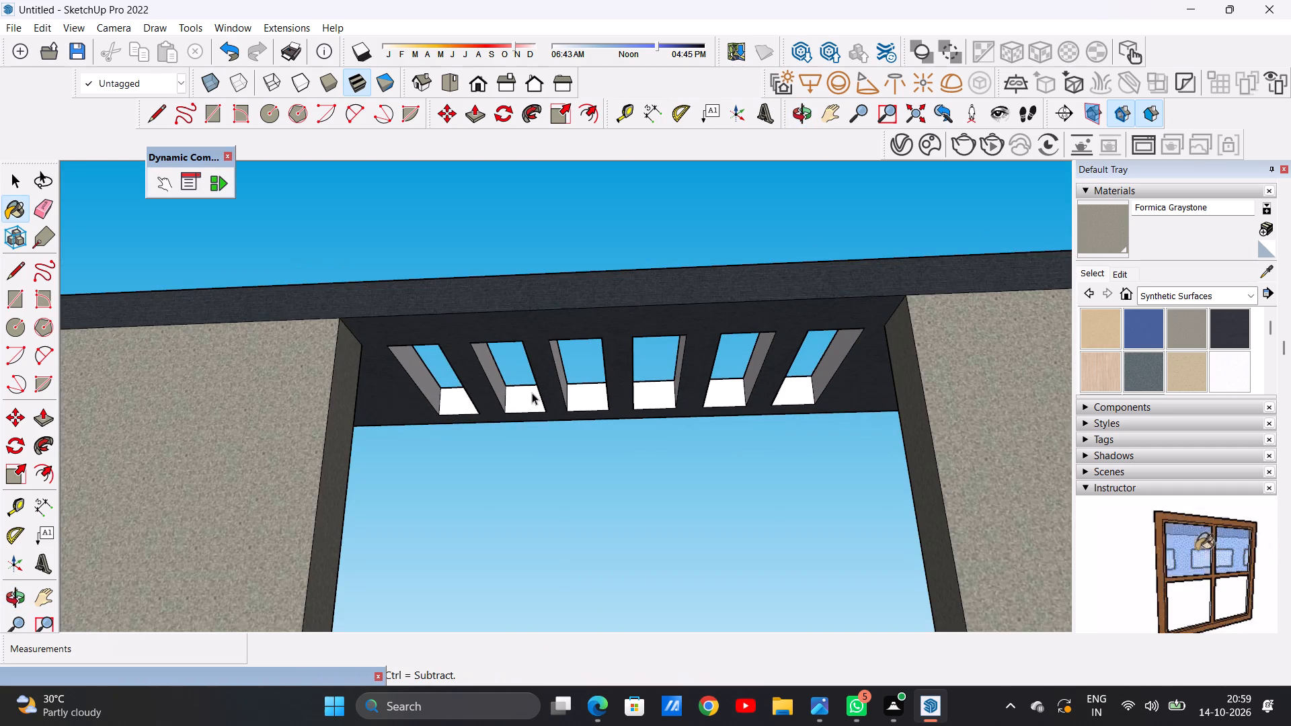
pyautogui.press('space')
pyautogui.scroll(-13, 518, 354)
pyautogui.moveTo(592, 477); pyautogui.dragTo(237, 593, button='middle')
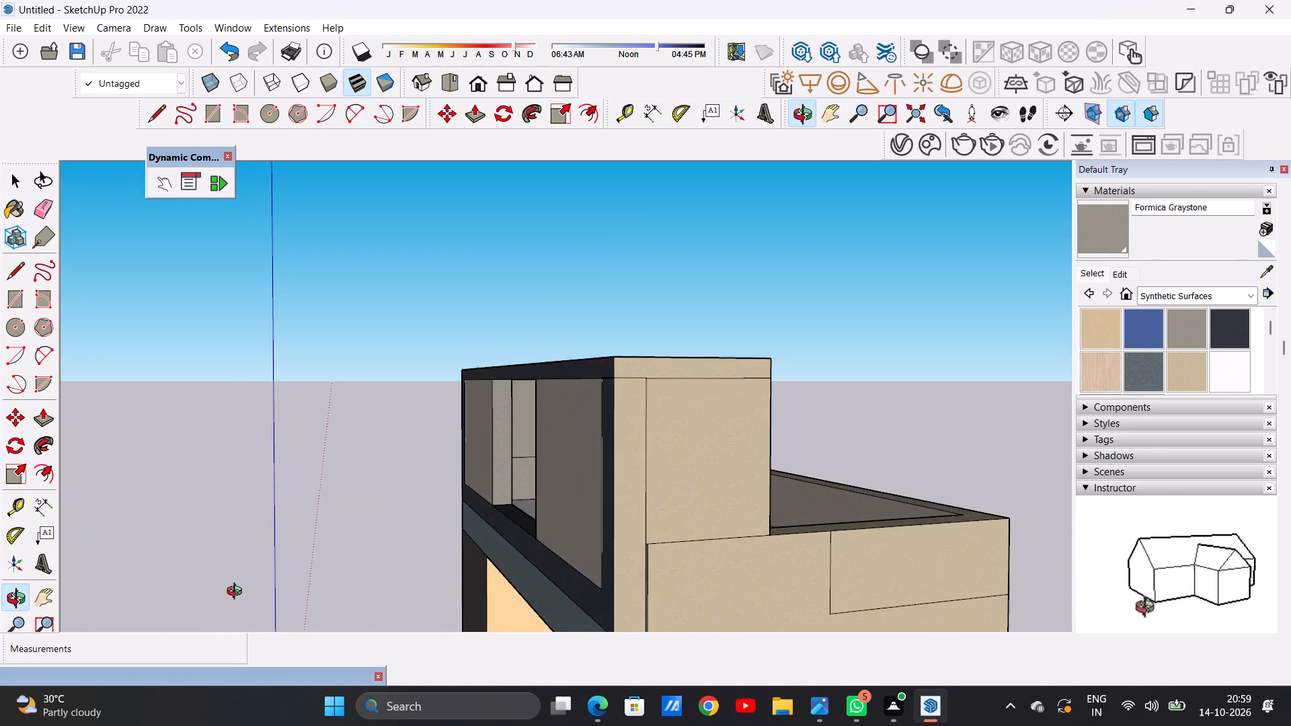
pyautogui.moveTo(237, 593); pyautogui.dragTo(865, 599, button='middle')
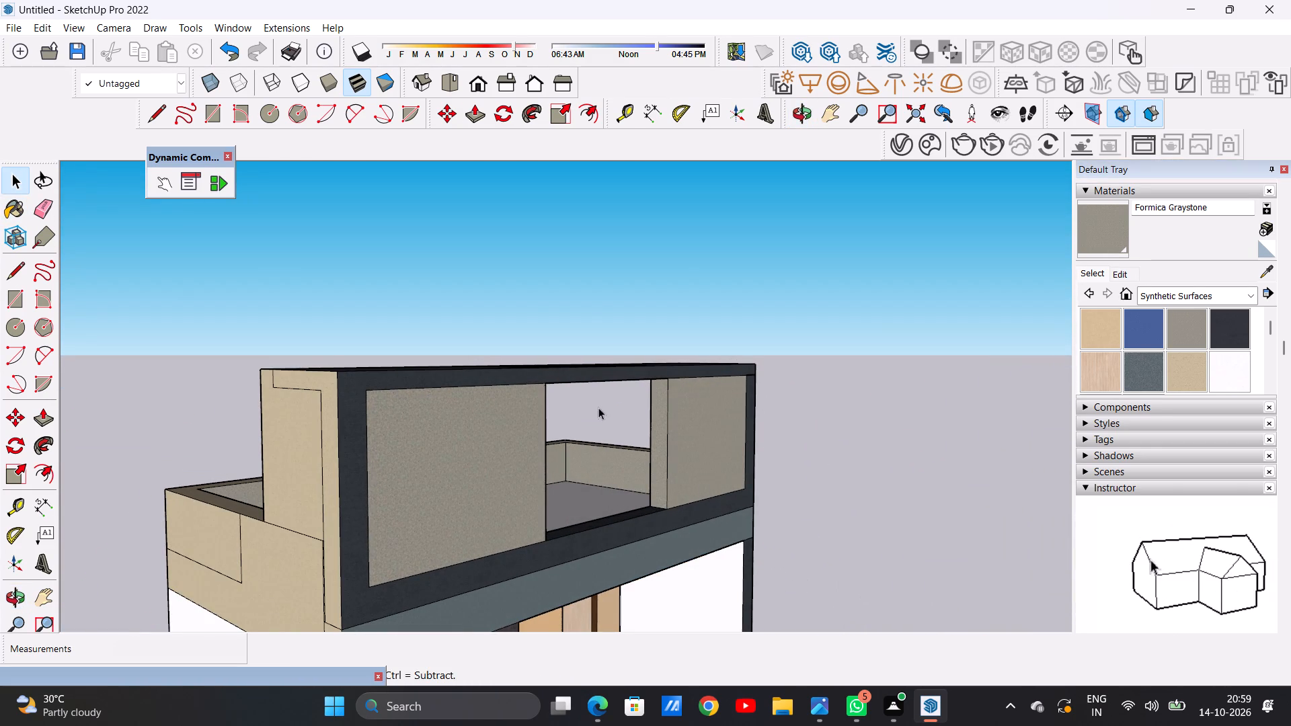
pyautogui.scroll(-7, 592, 403)
pyautogui.moveTo(634, 448); pyautogui.dragTo(385, 390, button='middle')
pyautogui.scroll(14, 570, 365)
pyautogui.moveTo(512, 415); pyautogui.dragTo(517, 325, button='middle')
pyautogui.scroll(8, 522, 345)
pyautogui.moveTo(482, 435); pyautogui.dragTo(469, 393, button='middle')
pyautogui.scroll(-12, 485, 376)
pyautogui.scroll(8, 424, 372)
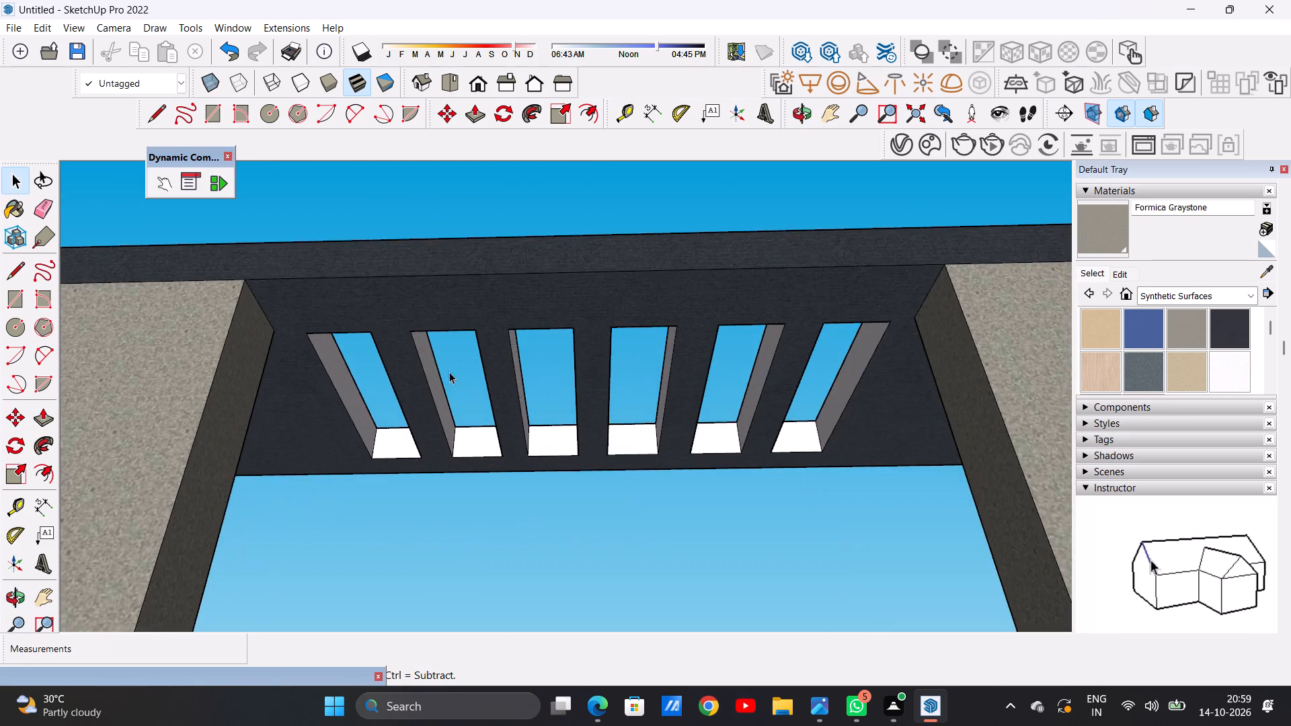
pyautogui.moveTo(500, 371); pyautogui.dragTo(404, 422, button='middle')
pyautogui.scroll(7, 399, 429)
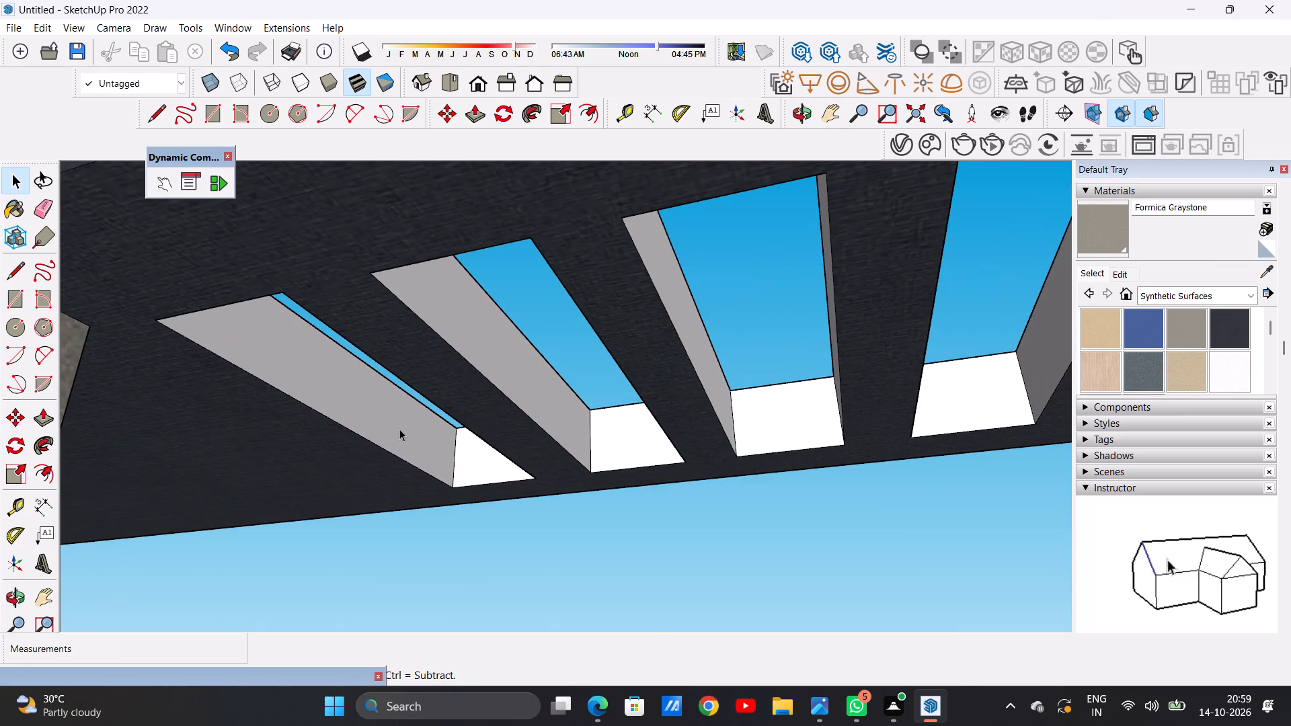
pyautogui.scroll(-11, 465, 376)
pyautogui.scroll(7, 523, 363)
pyautogui.scroll(-7, 523, 374)
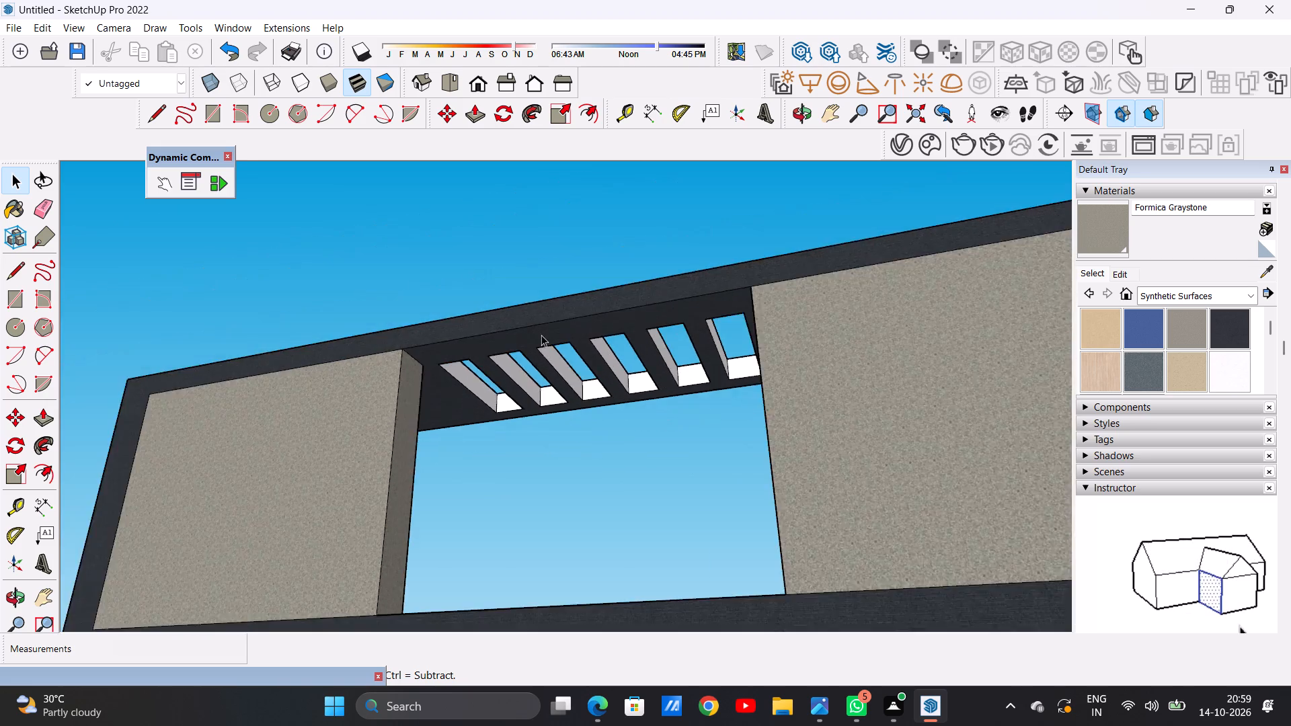
pyautogui.scroll(-12, 541, 335)
# Browse the Colors material collection for a shade suited to the upper-floor balcony ceilings.
pyautogui.moveTo(630, 442); pyautogui.dragTo(710, 402, button='middle')
pyautogui.scroll(9, 594, 493)
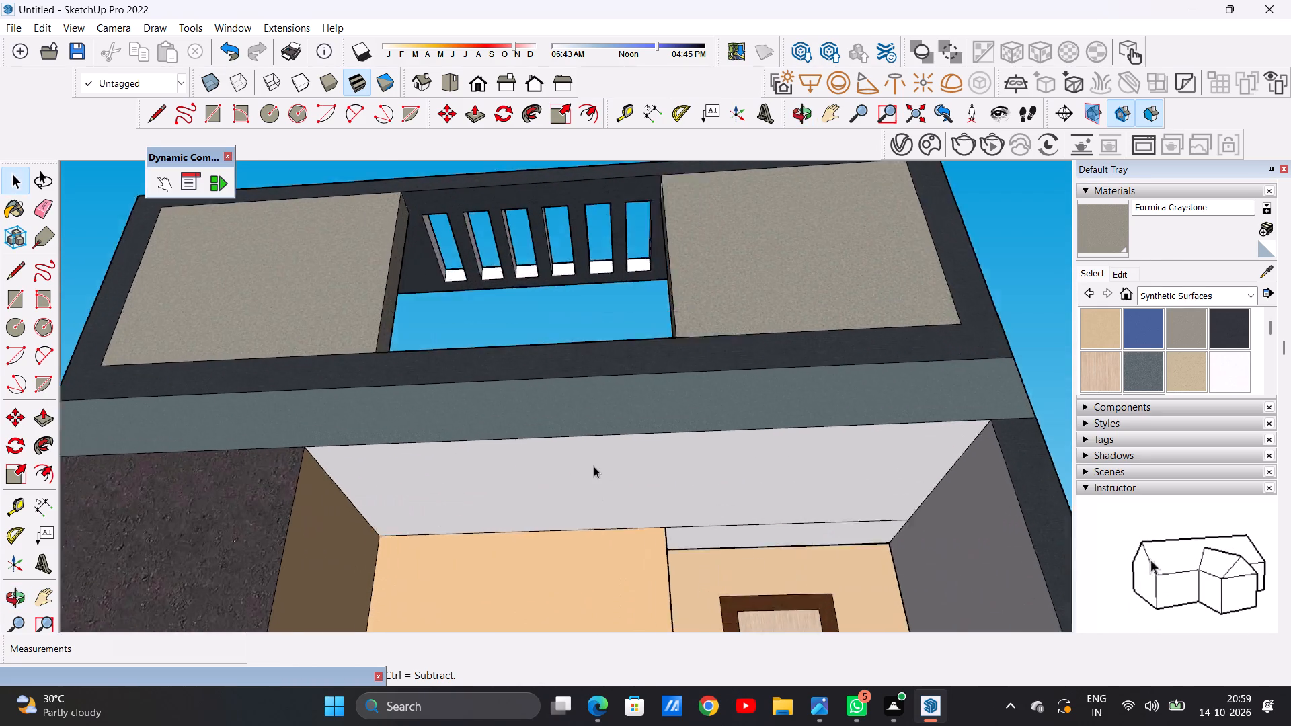
pyautogui.scroll(3, 594, 466)
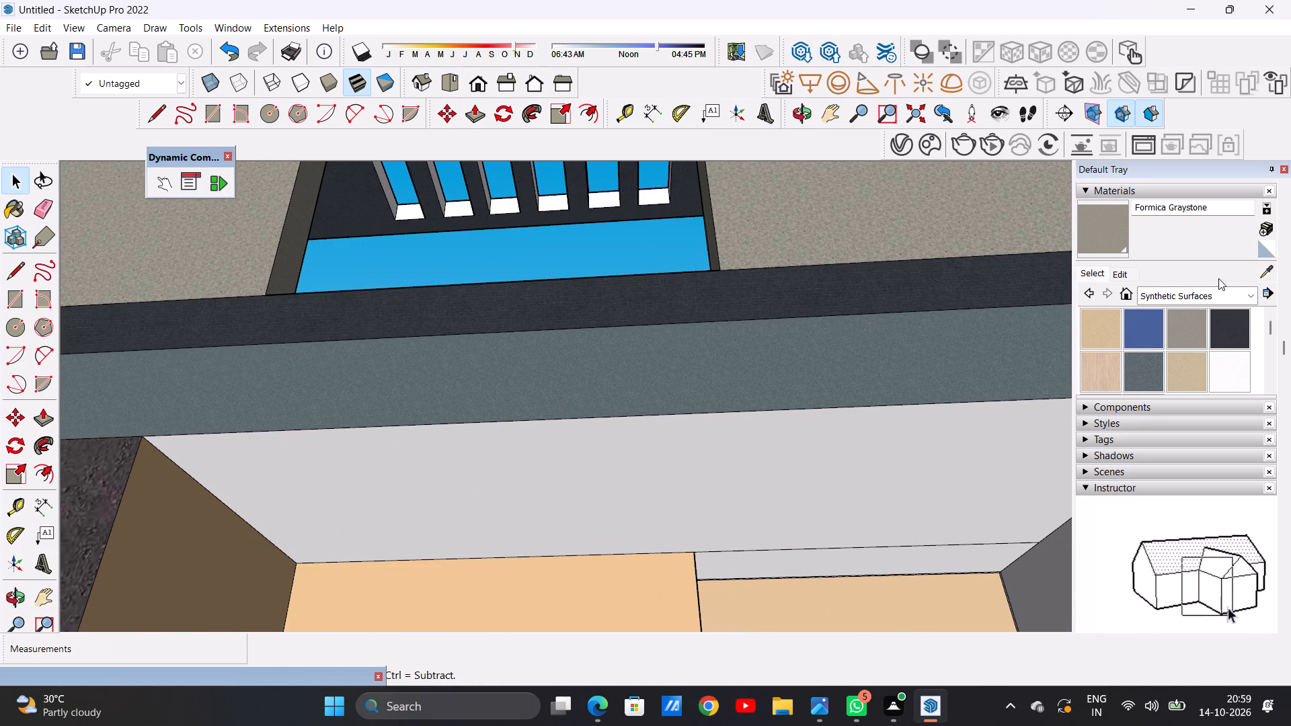
pyautogui.click(1161, 292)
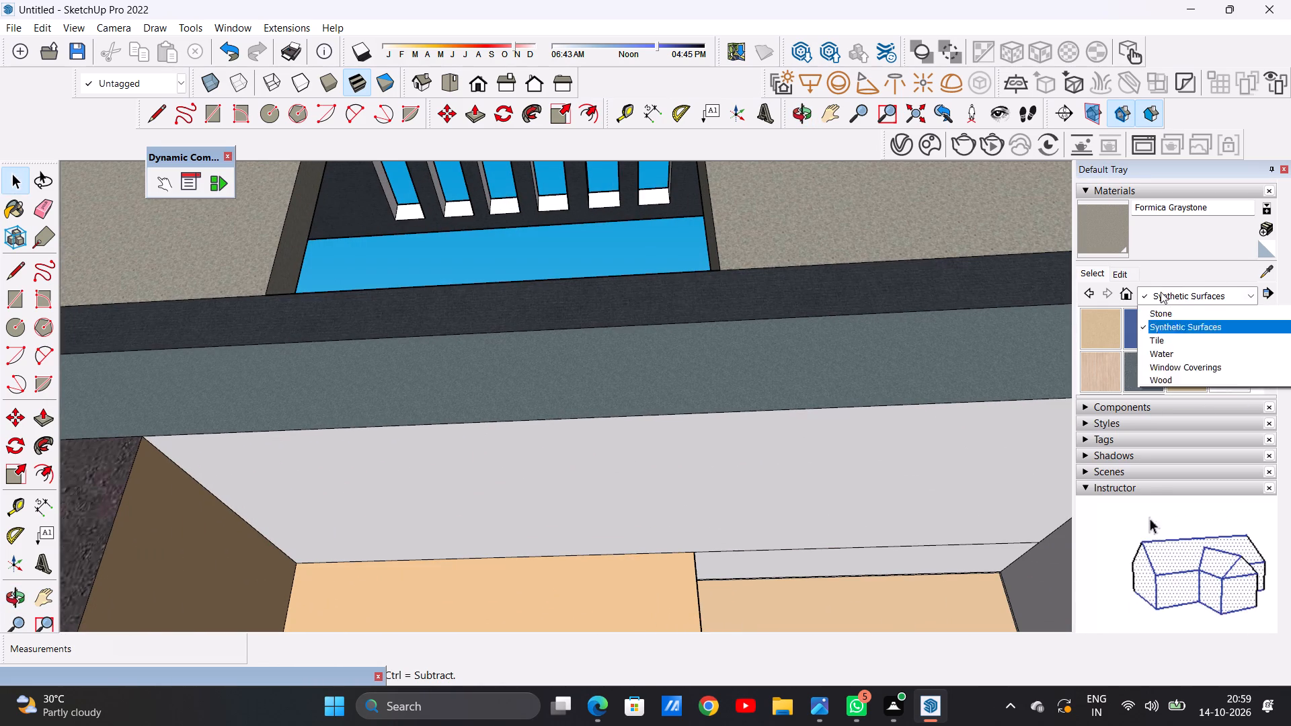
pyautogui.click(1166, 357)
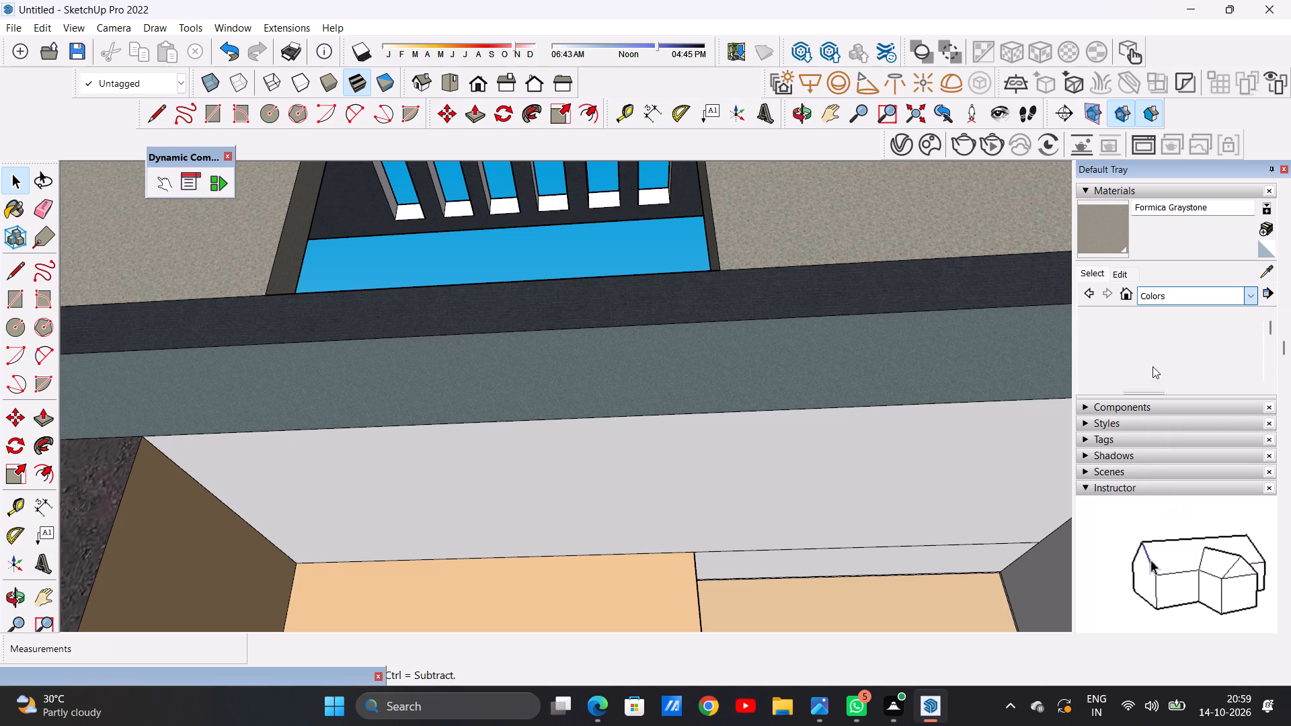
pyautogui.scroll(-5, 1156, 358)
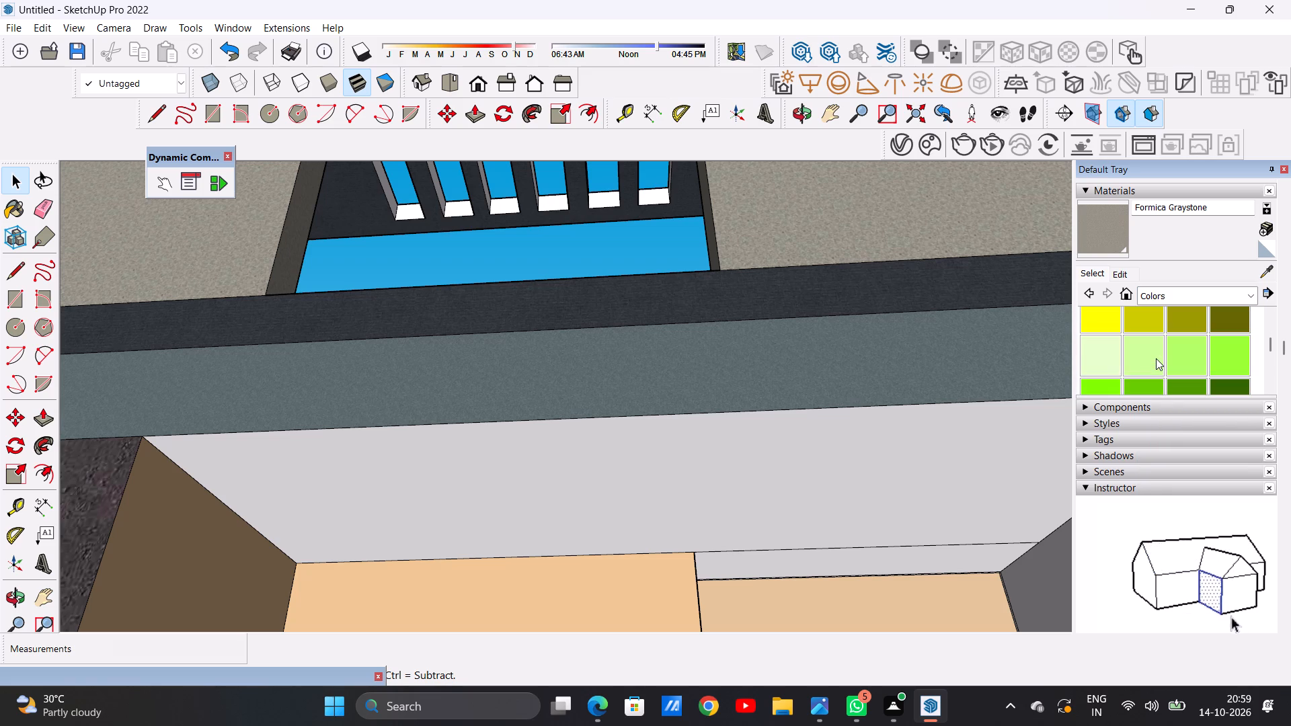
pyautogui.scroll(-7, 1156, 358)
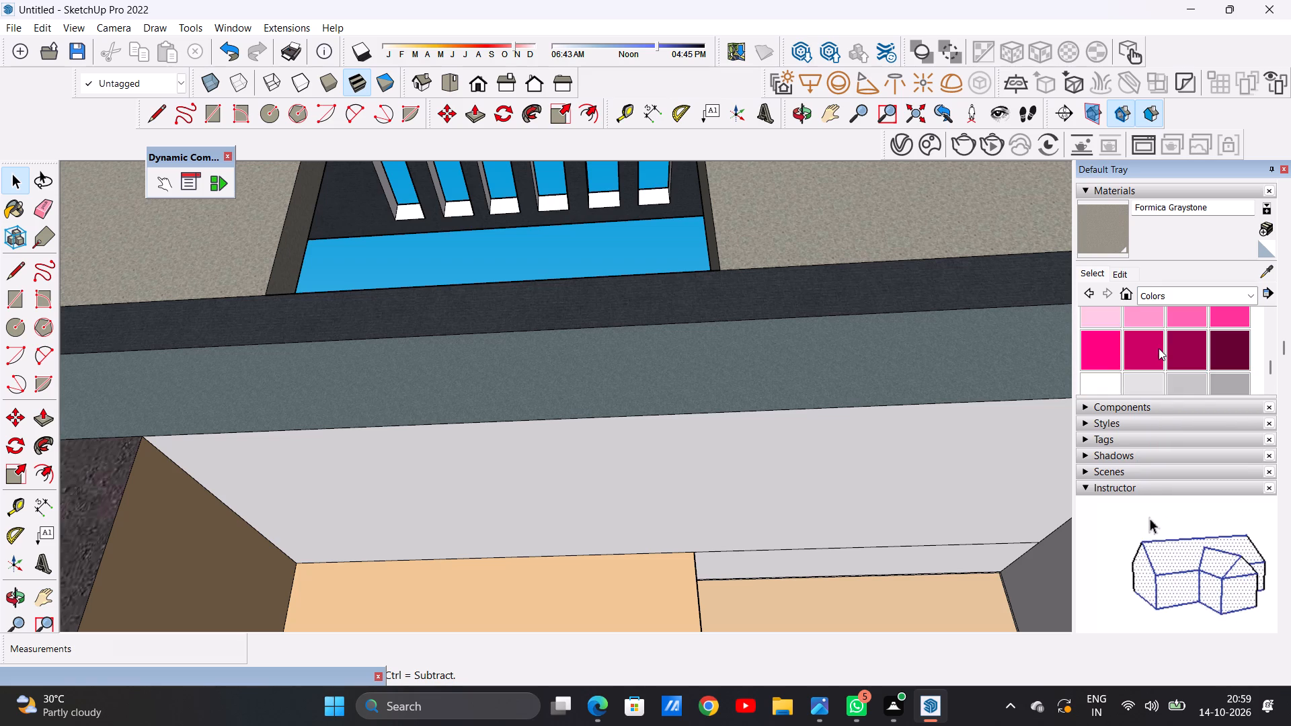
pyautogui.scroll(-3, 1159, 348)
pyautogui.scroll(4, 1144, 325)
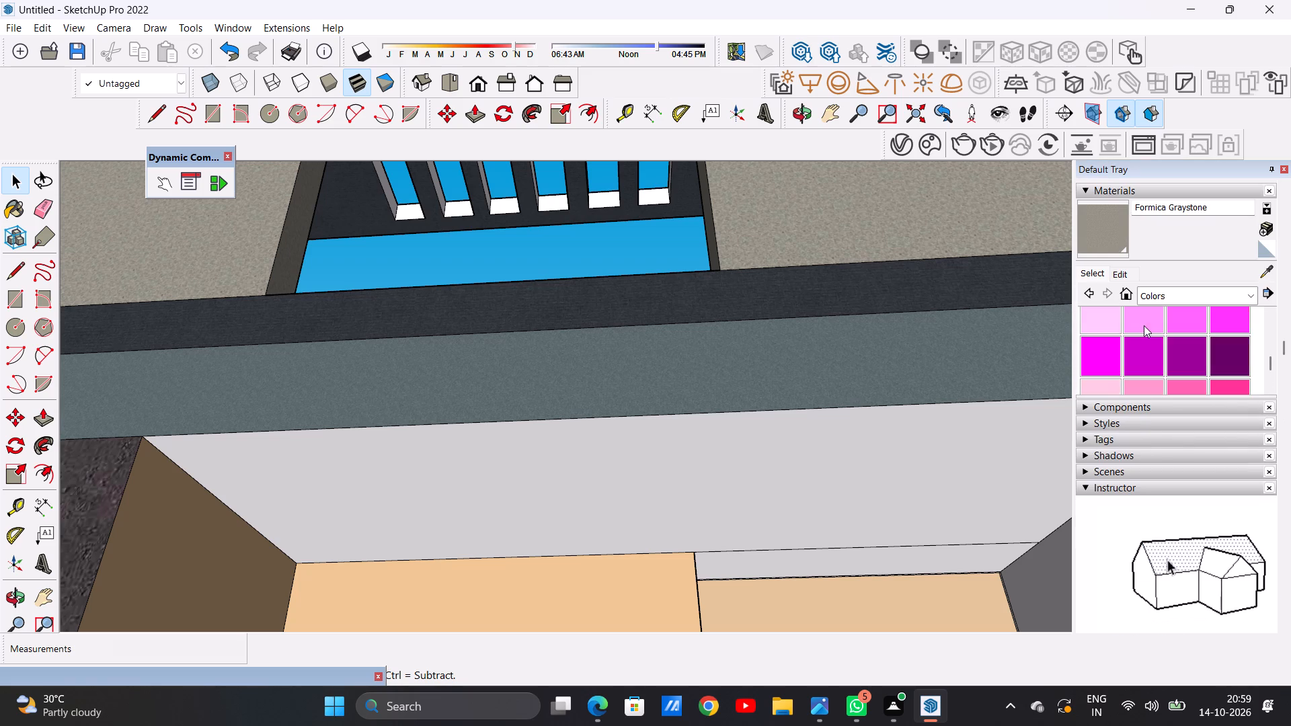
pyautogui.scroll(6, 1149, 343)
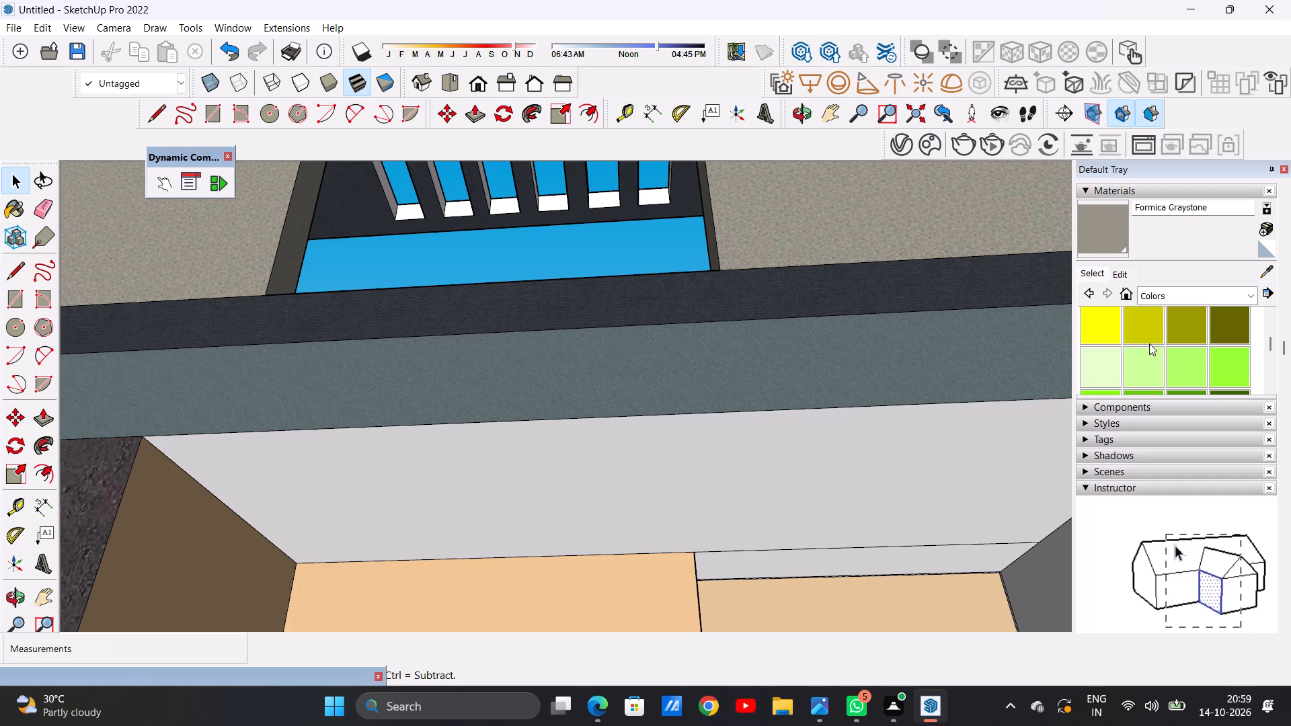
pyautogui.scroll(4, 1149, 344)
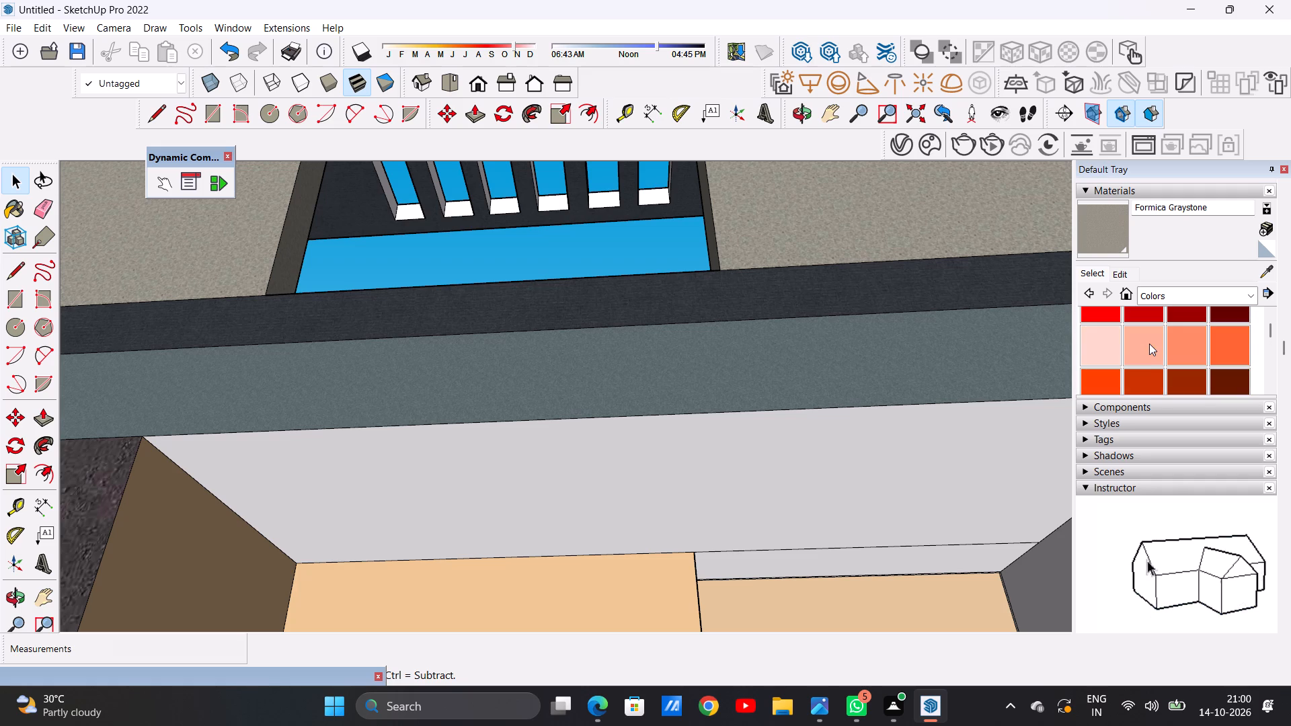
pyautogui.scroll(2, 1149, 344)
pyautogui.scroll(-10, 1194, 421)
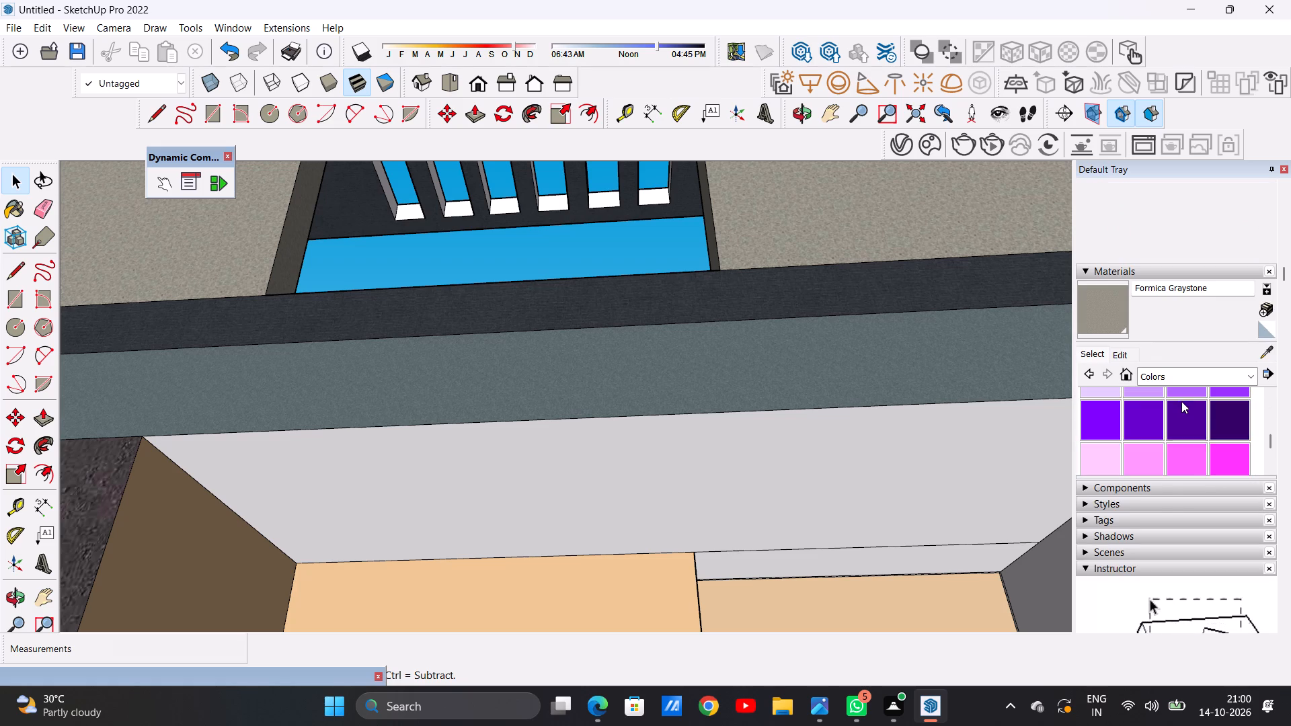
pyautogui.scroll(-2, 1191, 407)
pyautogui.scroll(1, 1202, 421)
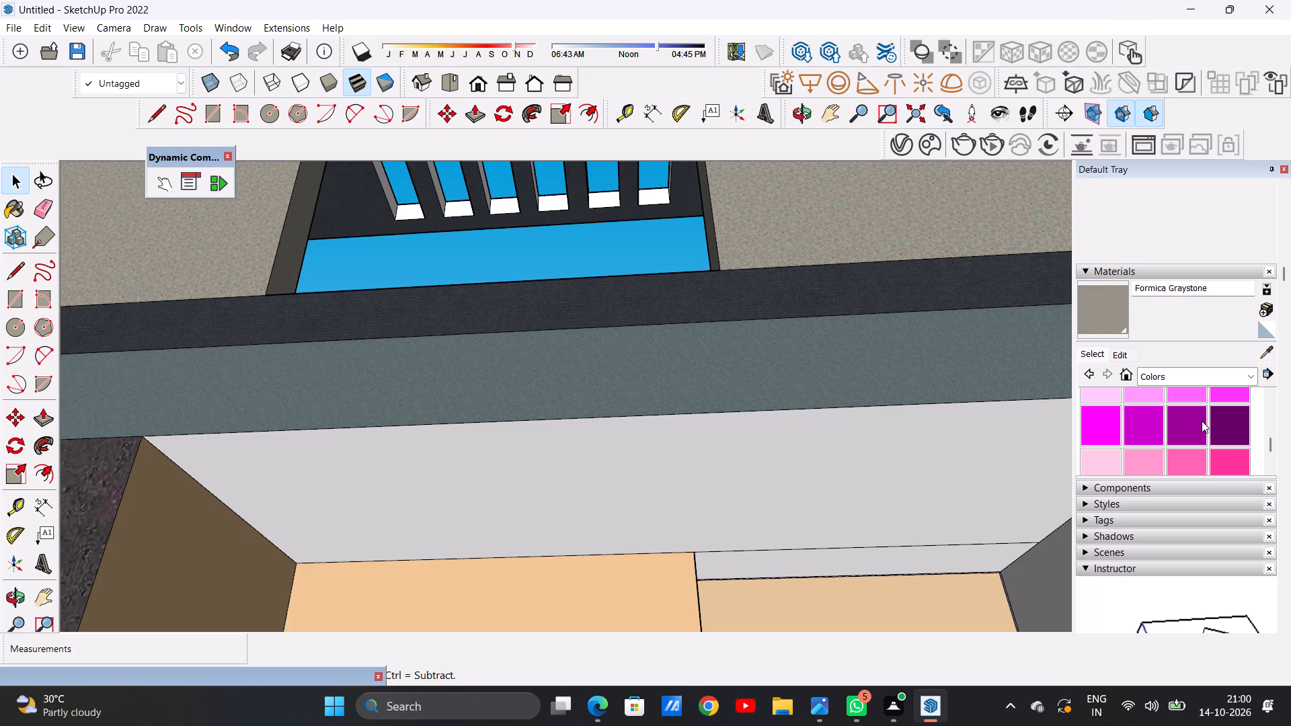
pyautogui.scroll(9, 1202, 421)
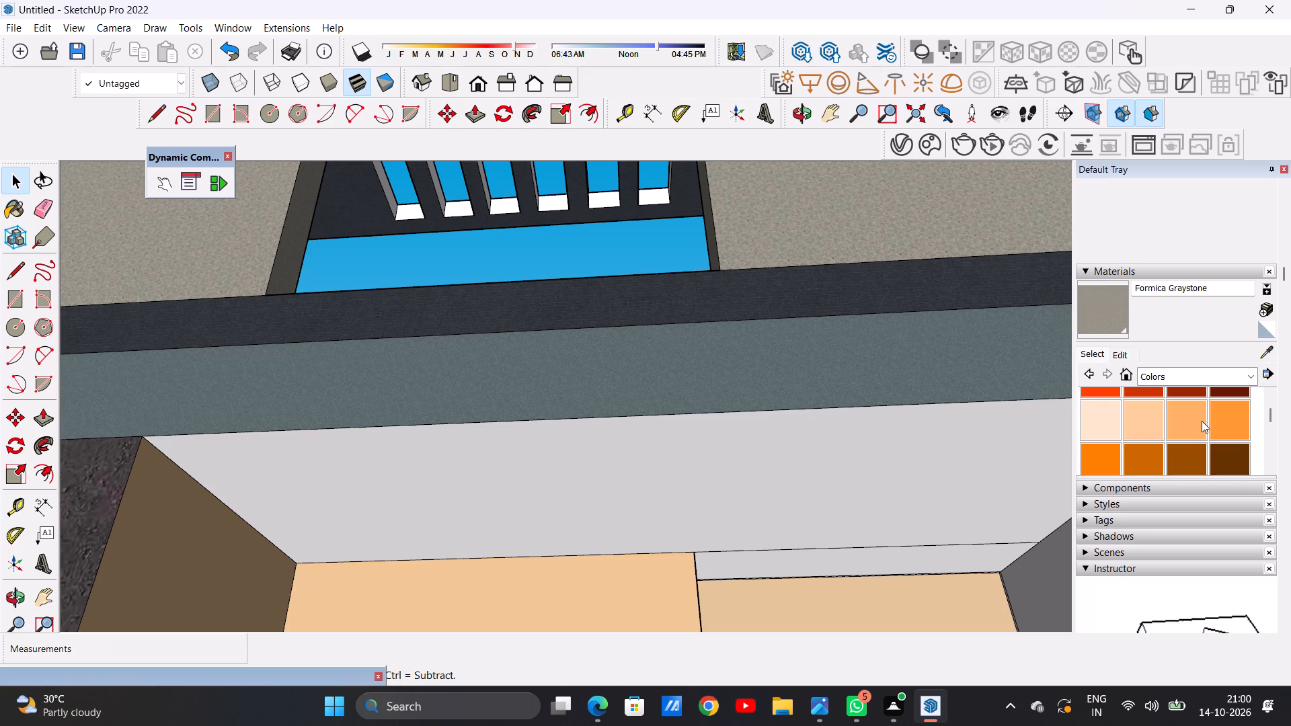
pyautogui.scroll(1, 1198, 421)
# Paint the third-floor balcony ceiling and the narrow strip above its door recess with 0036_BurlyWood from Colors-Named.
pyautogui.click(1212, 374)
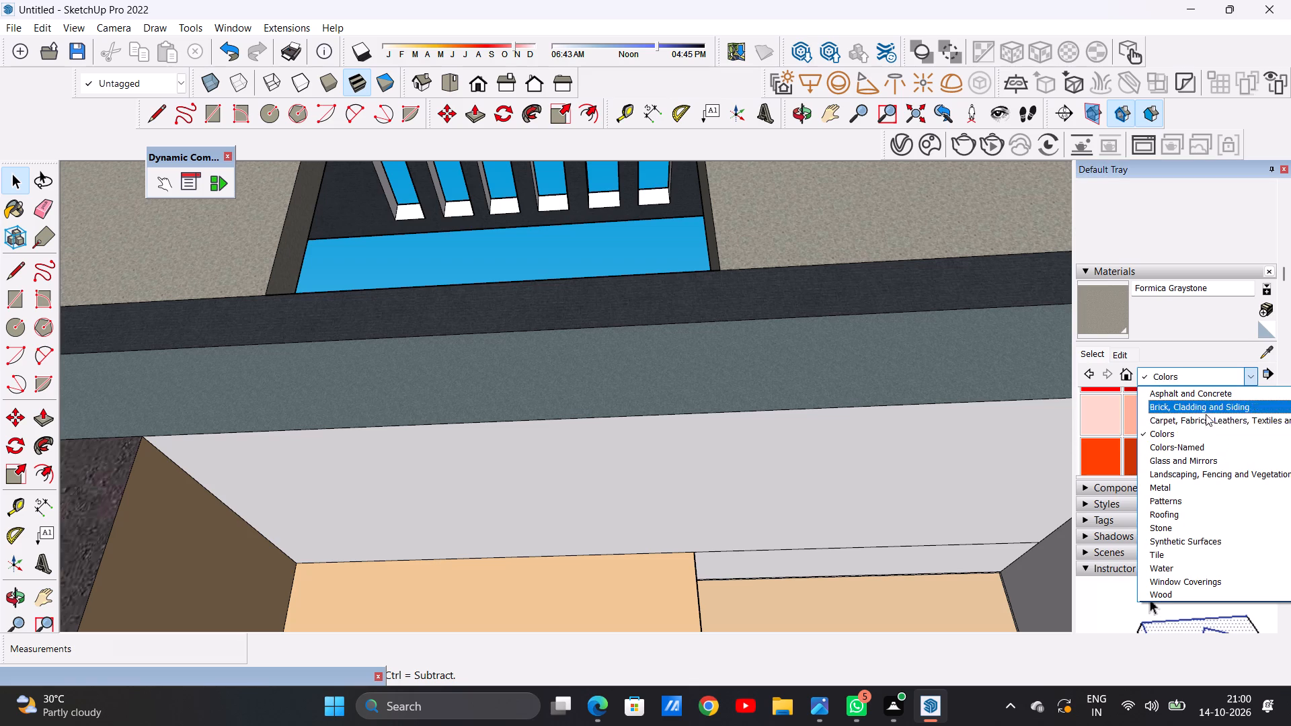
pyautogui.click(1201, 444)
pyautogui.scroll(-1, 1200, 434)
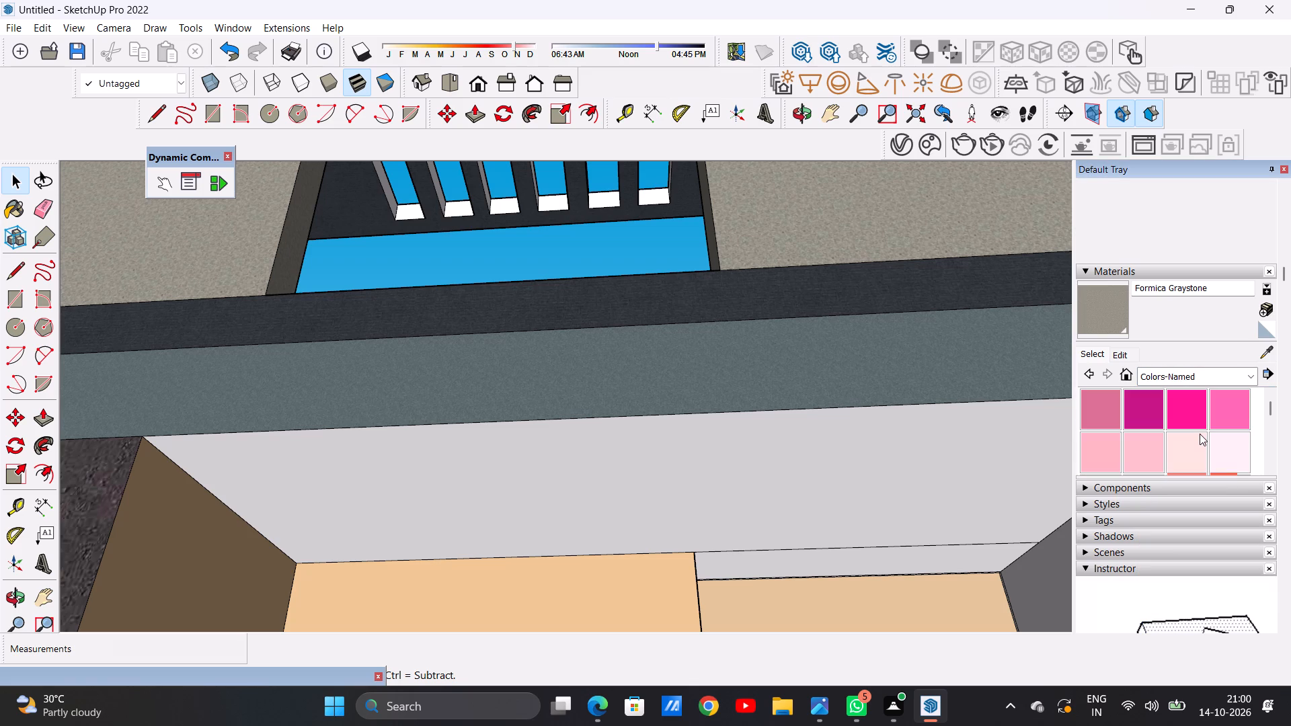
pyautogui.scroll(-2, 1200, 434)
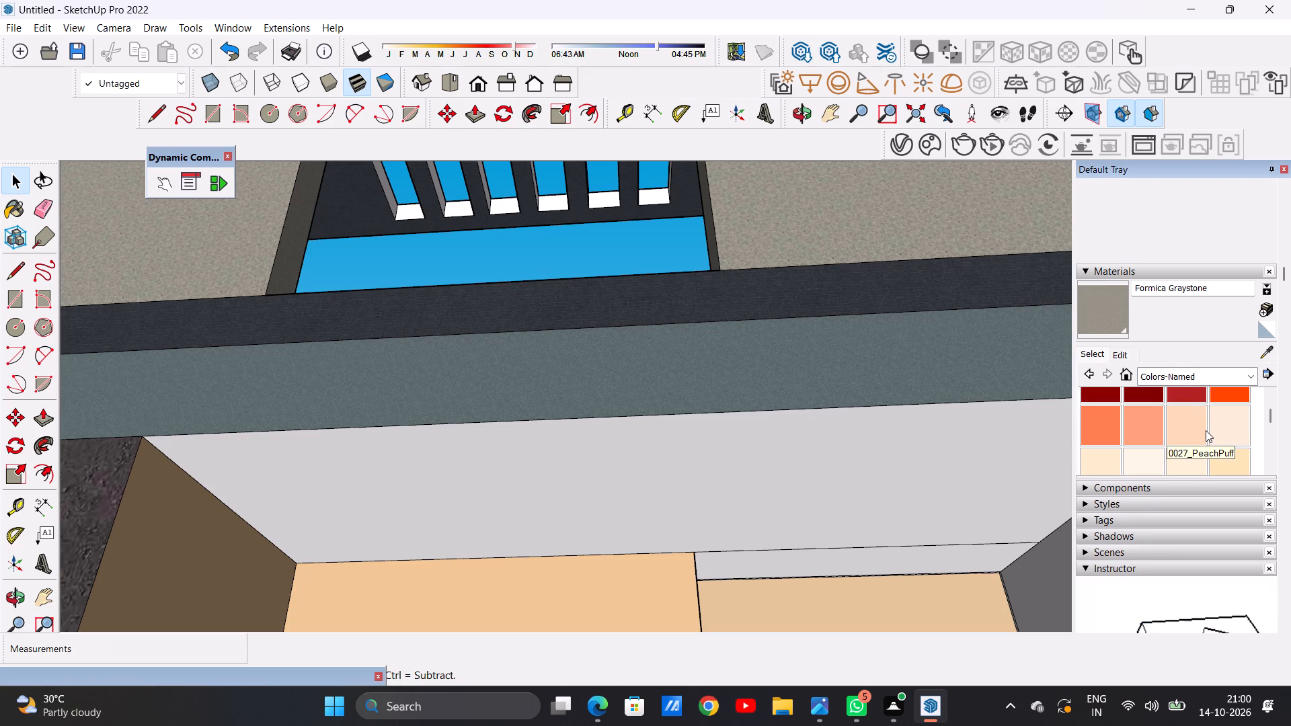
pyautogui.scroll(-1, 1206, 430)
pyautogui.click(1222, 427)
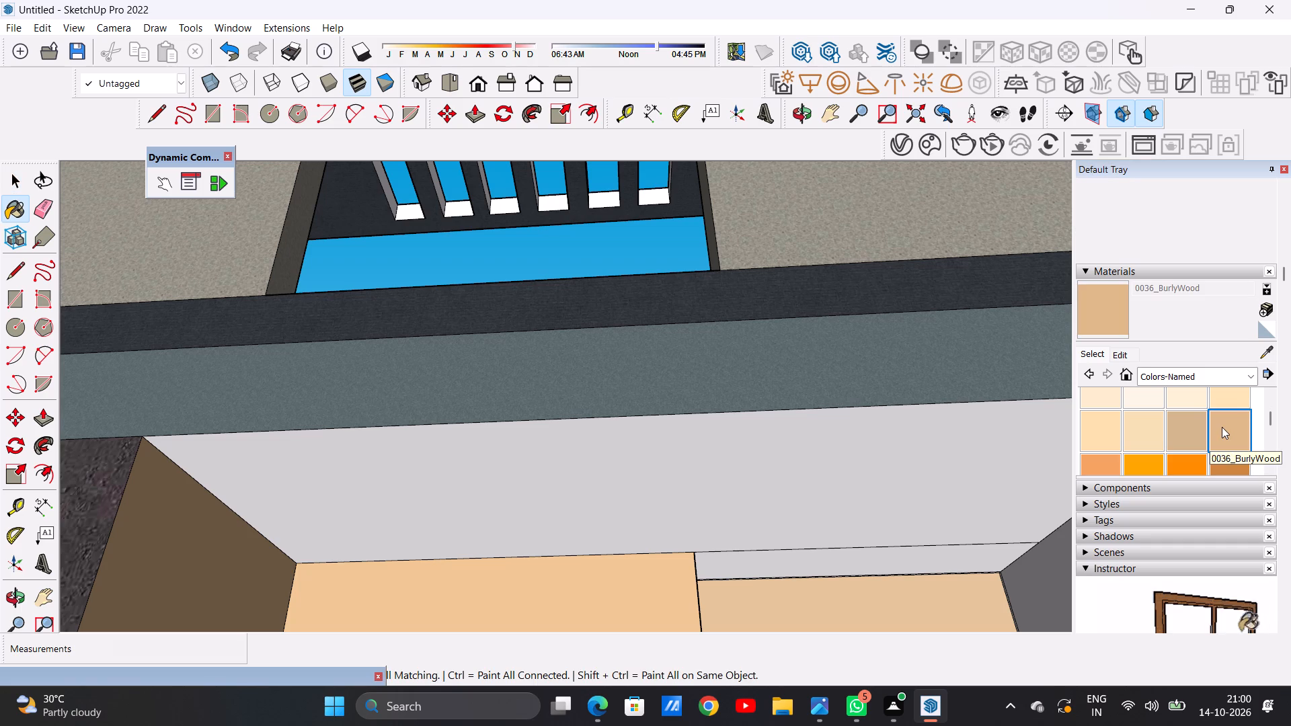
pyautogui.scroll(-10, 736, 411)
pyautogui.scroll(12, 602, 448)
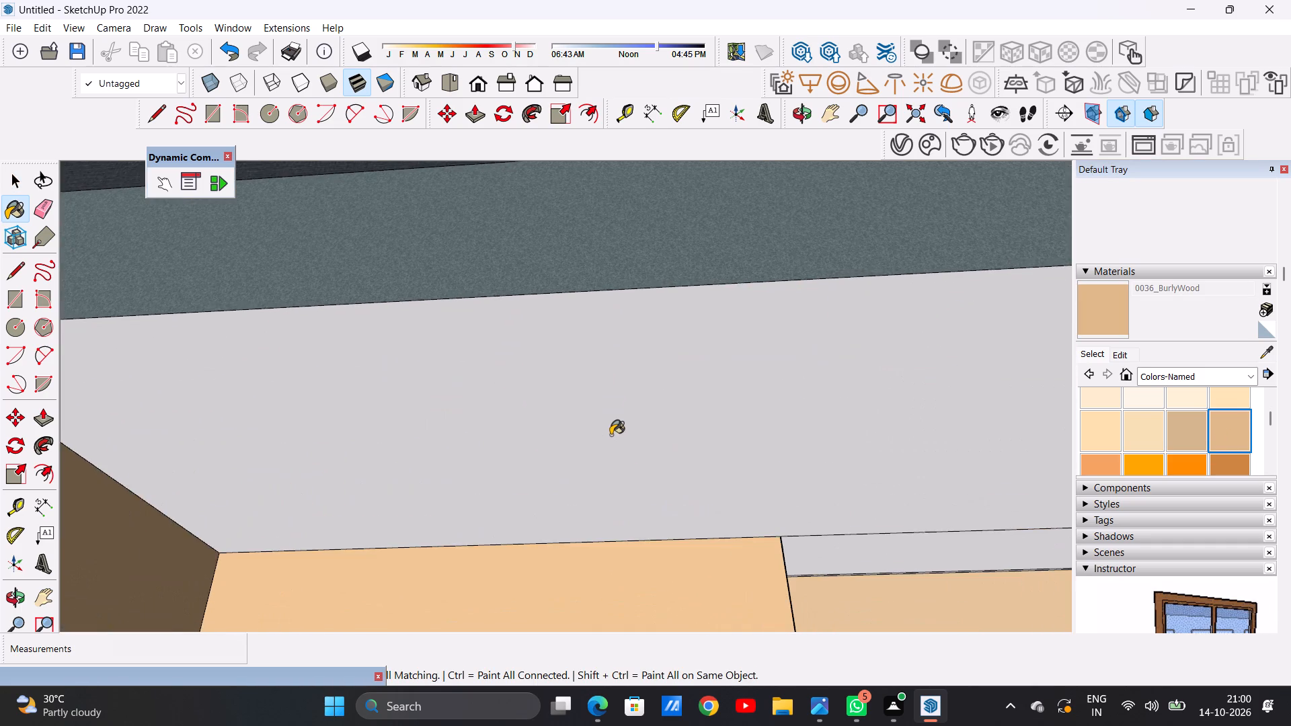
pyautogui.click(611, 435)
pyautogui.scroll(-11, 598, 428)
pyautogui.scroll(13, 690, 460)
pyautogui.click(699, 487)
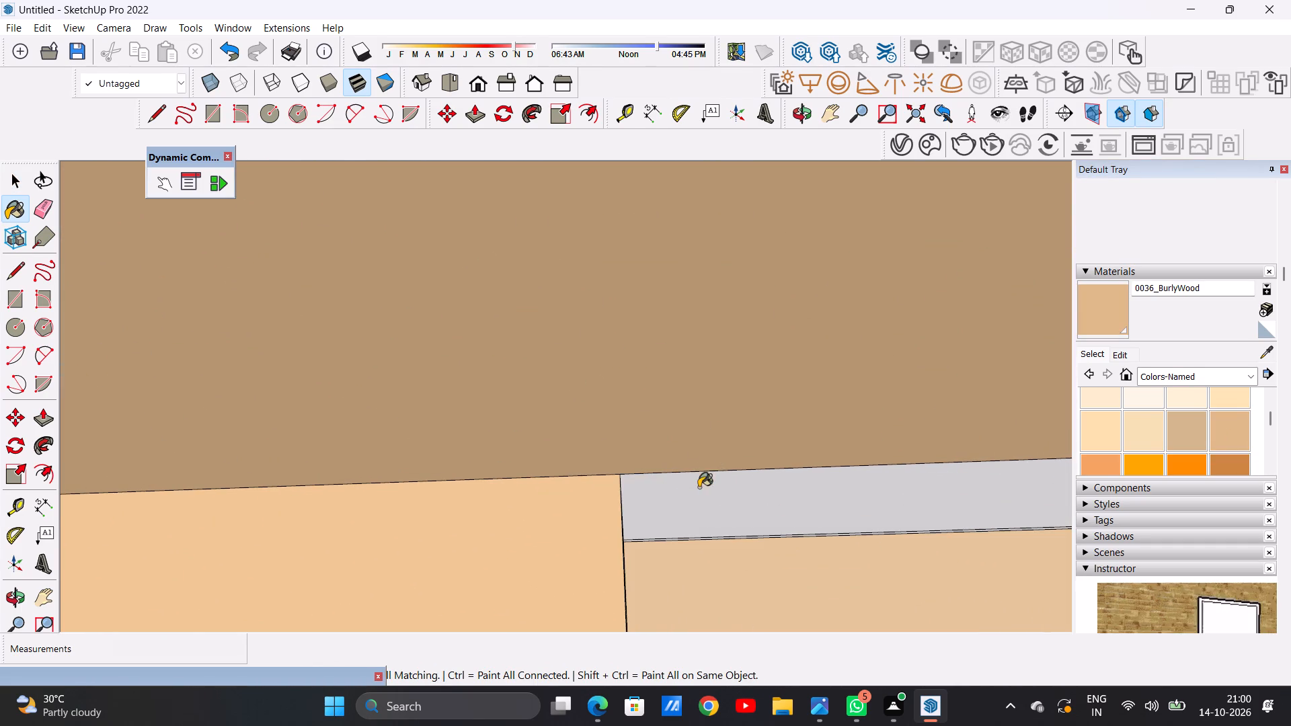
# Paint the third-floor balcony ceiling, the strip above its door recess and the second-floor ceiling with 0029_BlanchedAlmond.
pyautogui.scroll(-20, 665, 466)
pyautogui.scroll(-1, 665, 466)
pyautogui.moveTo(632, 458); pyautogui.dragTo(623, 434, button='middle')
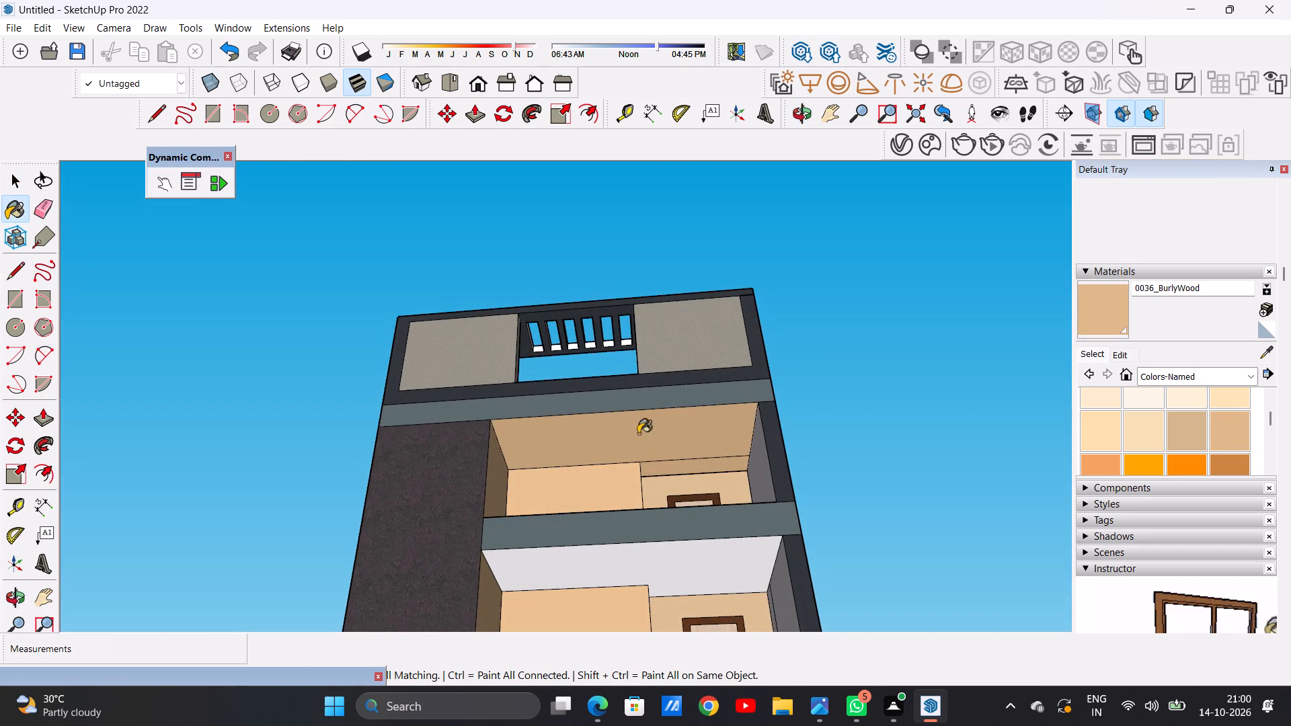
pyautogui.click(1089, 397)
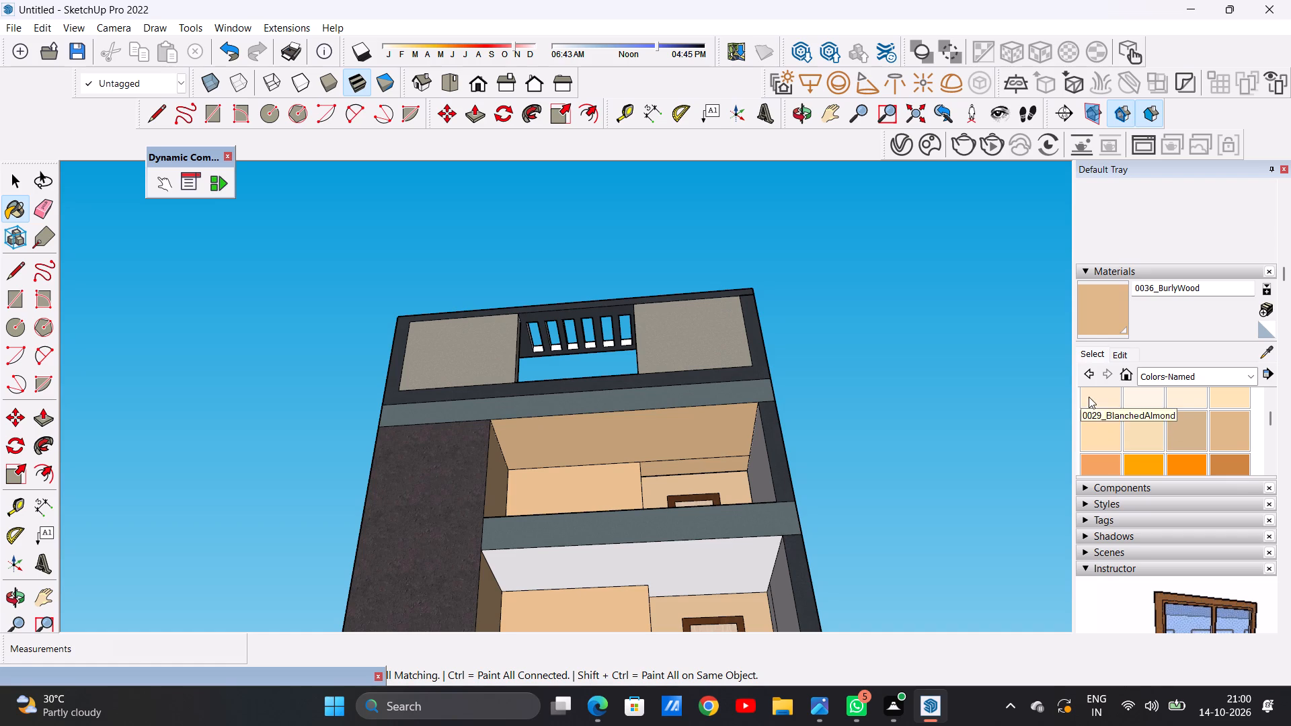
pyautogui.click(689, 427)
pyautogui.scroll(7, 670, 440)
pyautogui.scroll(3, 762, 508)
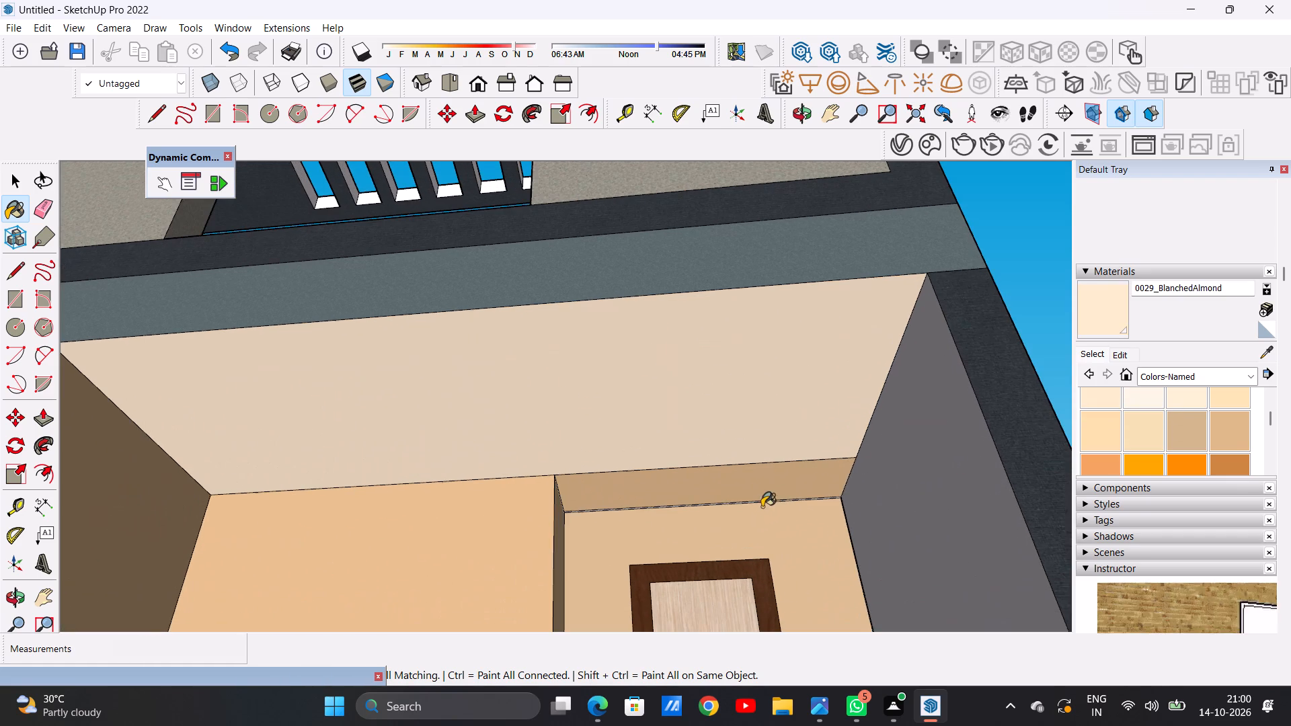
pyautogui.click(747, 481)
pyautogui.scroll(-20, 660, 448)
pyautogui.scroll(-1, 660, 448)
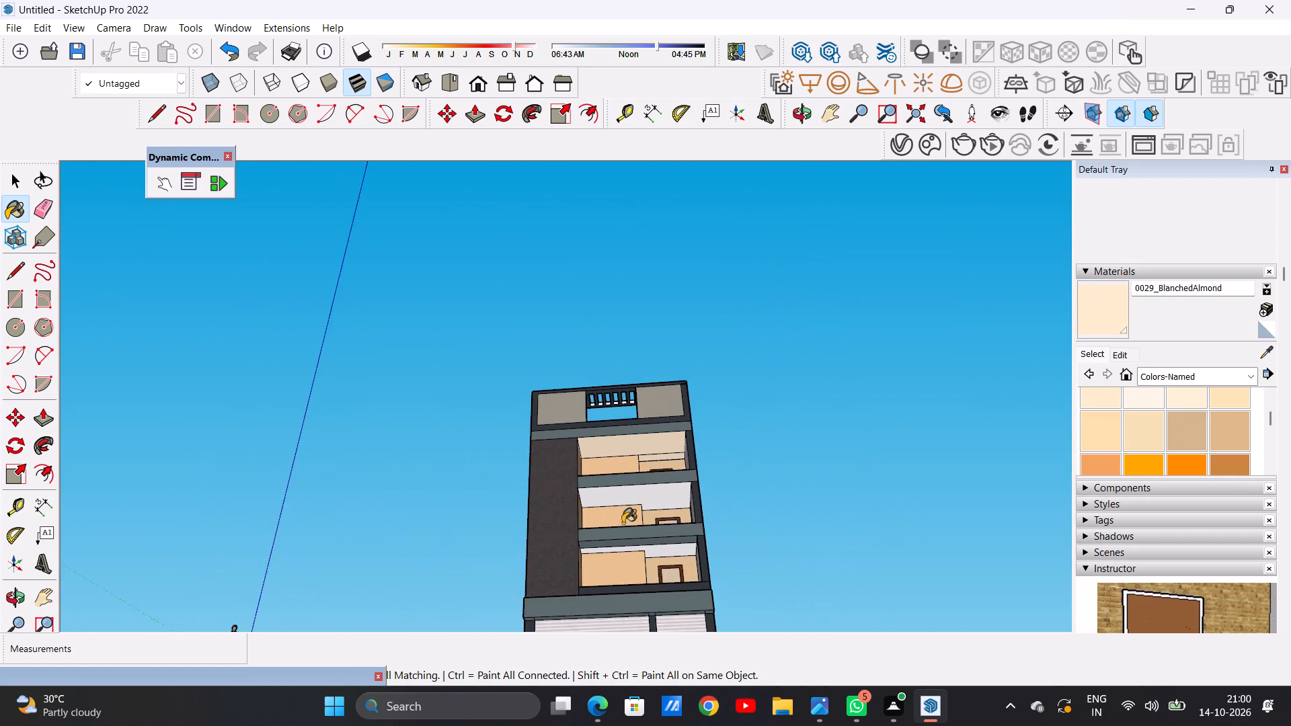
pyautogui.scroll(17, 593, 501)
pyautogui.click(592, 477)
pyautogui.scroll(-5, 643, 488)
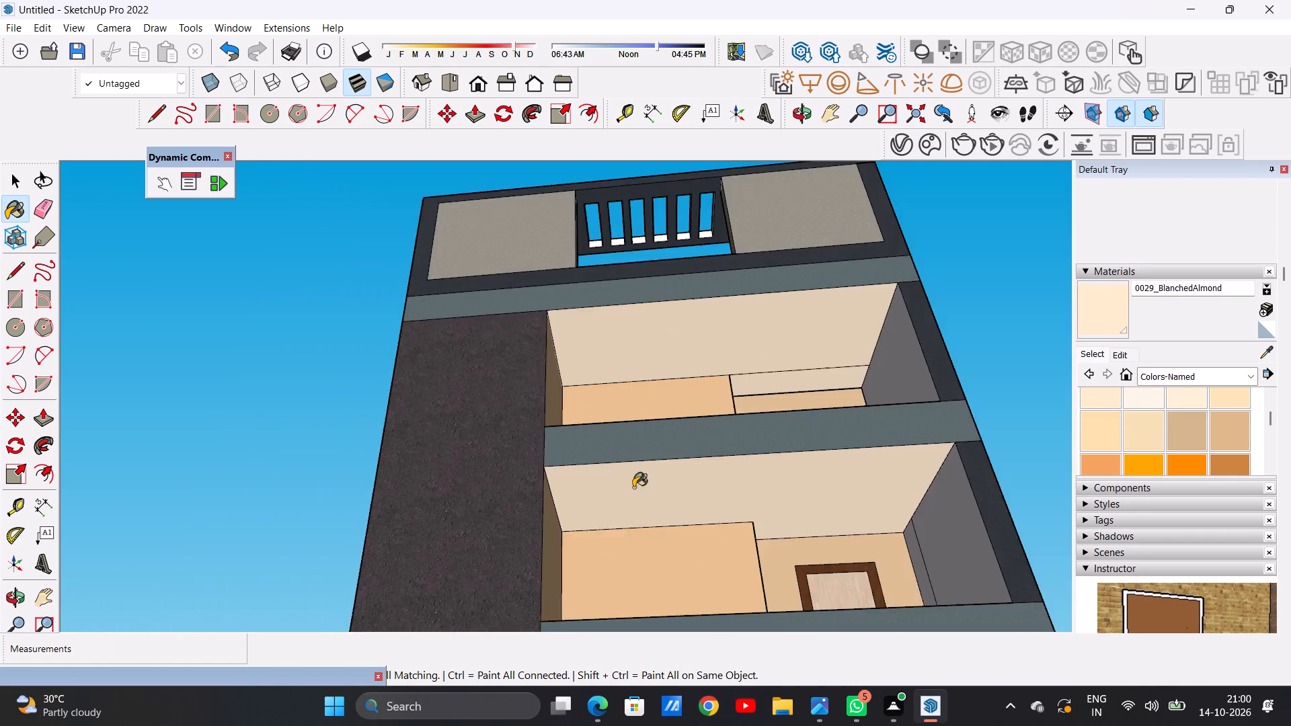
# Examine the ceilings and door recesses of the third-floor and second-floor balconies from below and from the front.
pyautogui.scroll(-10, 633, 487)
pyautogui.moveTo(797, 446); pyautogui.dragTo(802, 499, button='middle')
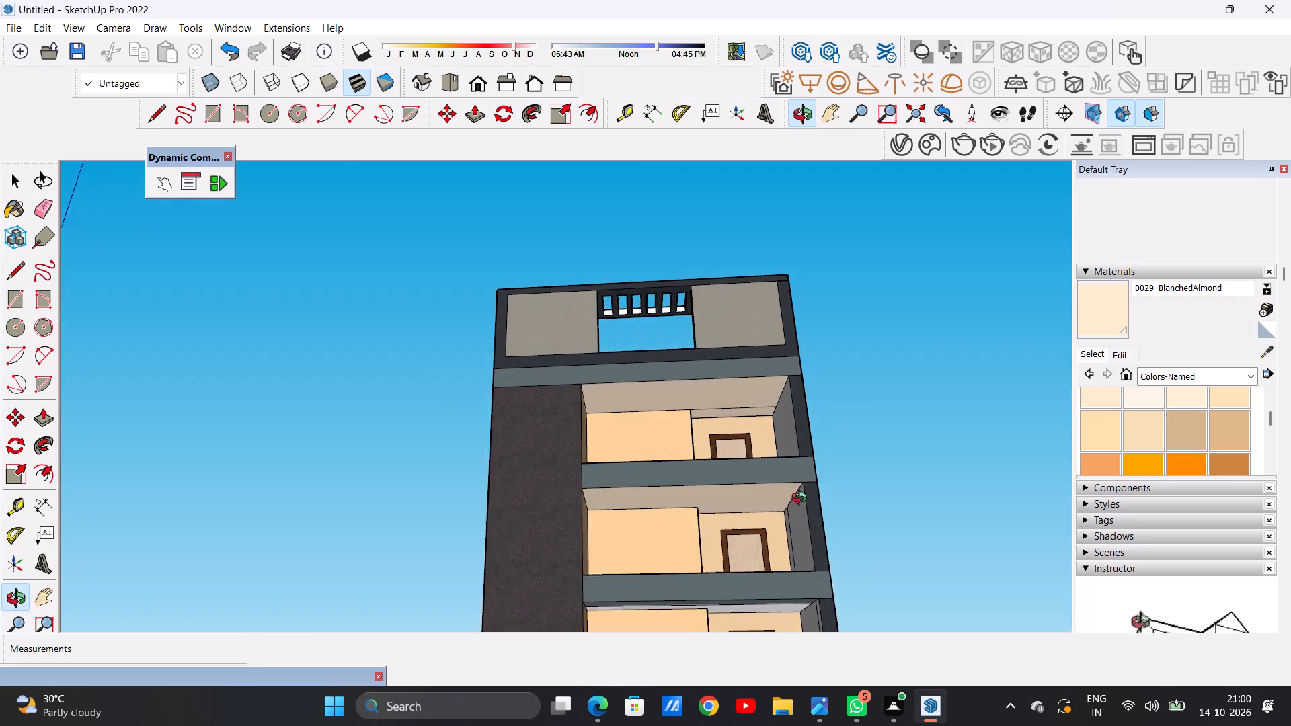
pyautogui.moveTo(802, 499); pyautogui.dragTo(800, 487, button='middle')
pyautogui.scroll(15, 745, 483)
pyautogui.scroll(-4, 707, 446)
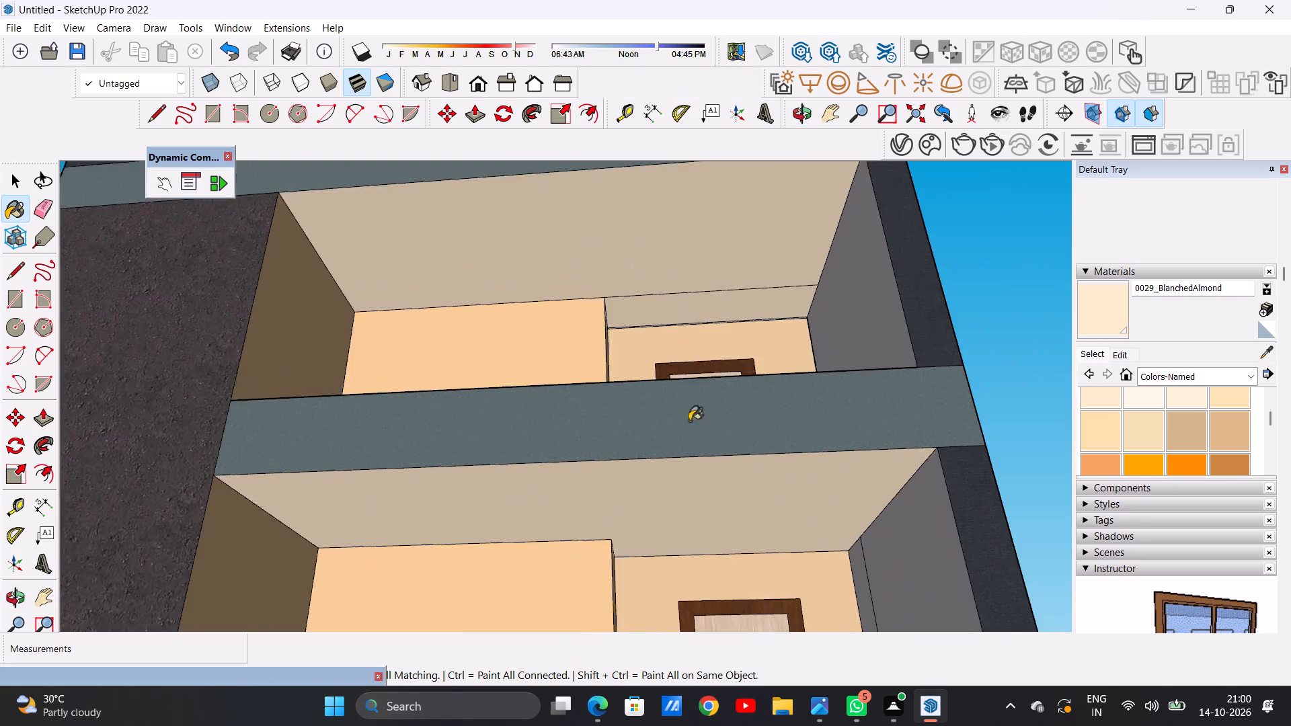
pyautogui.scroll(-5, 689, 421)
pyautogui.scroll(1, 700, 465)
pyautogui.scroll(-2, 700, 465)
pyautogui.scroll(7, 701, 471)
pyautogui.scroll(-9, 682, 440)
pyautogui.scroll(1, 683, 394)
pyautogui.scroll(-4, 683, 394)
pyautogui.scroll(13, 668, 373)
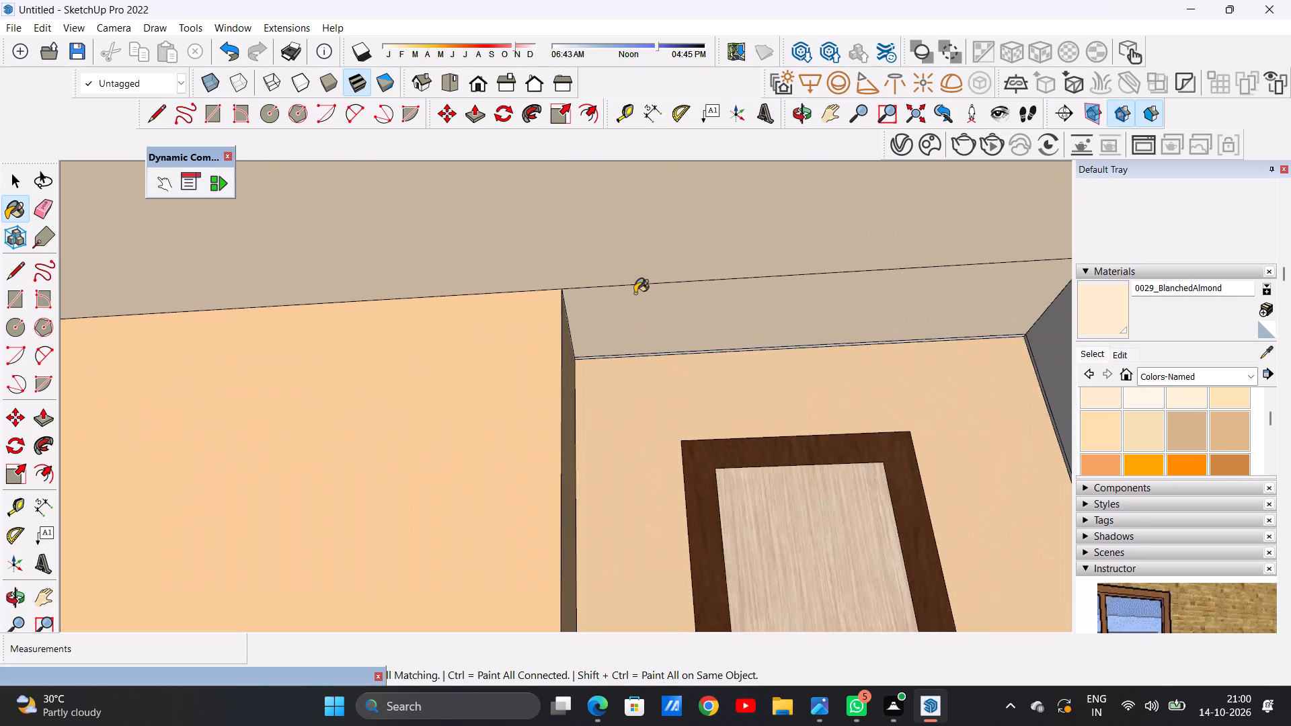
pyautogui.scroll(1, 635, 293)
pyautogui.moveTo(635, 293); pyautogui.dragTo(607, 377, button='middle')
pyautogui.scroll(-17, 622, 359)
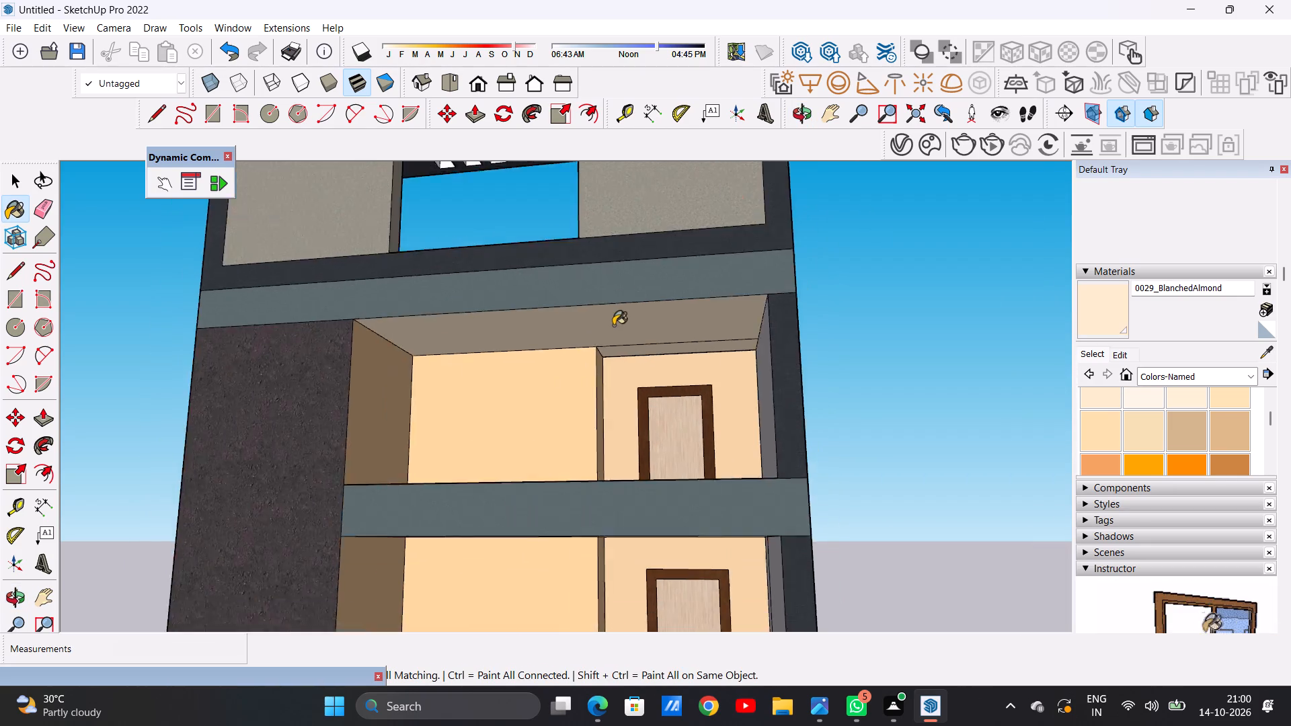
pyautogui.scroll(-16, 613, 325)
pyautogui.scroll(16, 625, 397)
# Paint the first-floor balcony ceiling behind the front beam with 0029_BlanchedAlmond.
pyautogui.moveTo(623, 425); pyautogui.dragTo(628, 347, button='middle')
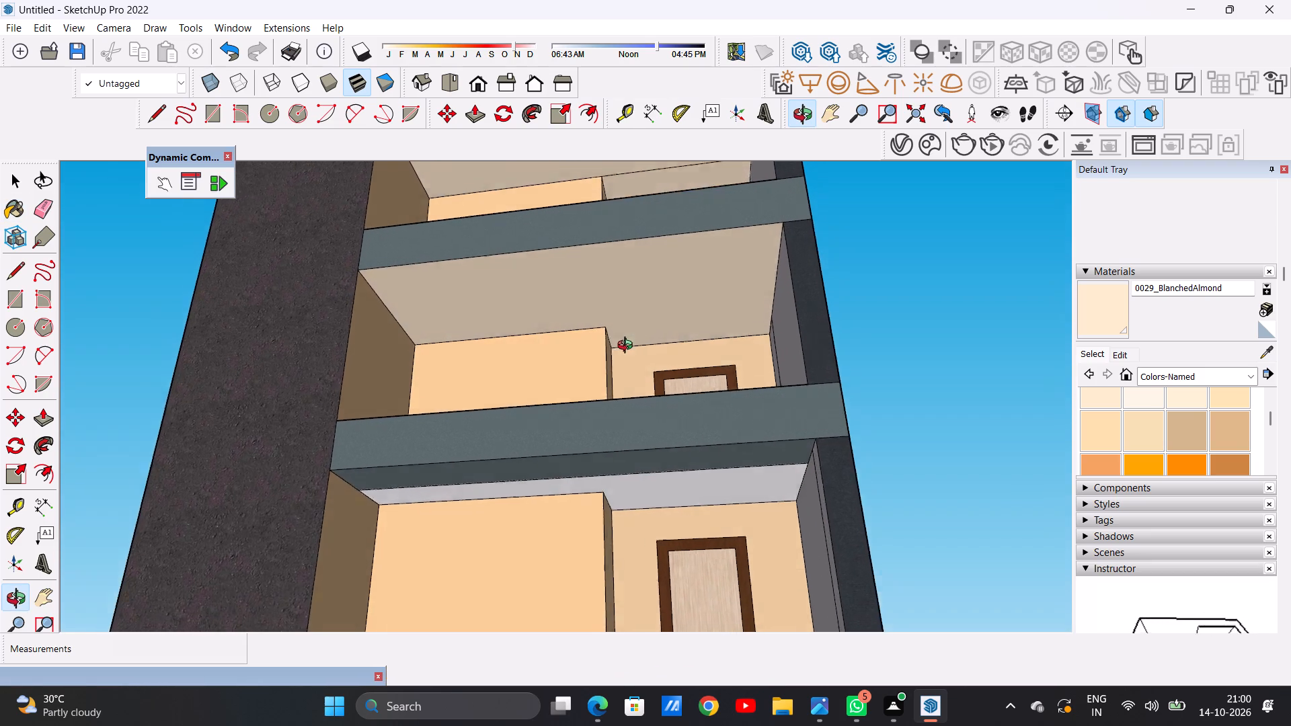
pyautogui.moveTo(628, 347); pyautogui.dragTo(633, 293, button='middle')
pyautogui.scroll(12, 597, 452)
pyautogui.click(587, 456)
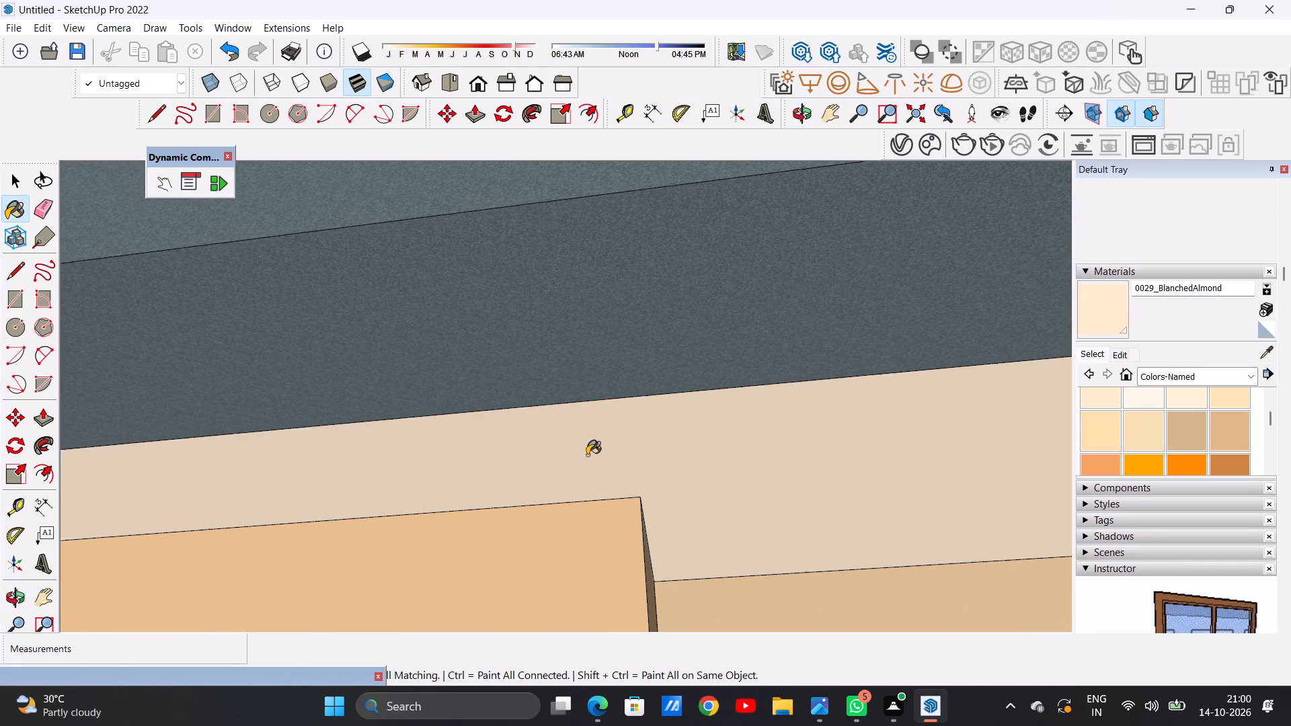
# Examine the first-floor balcony's ceiling and floor from above and below, and the building's front and side.
pyautogui.scroll(-10, 612, 356)
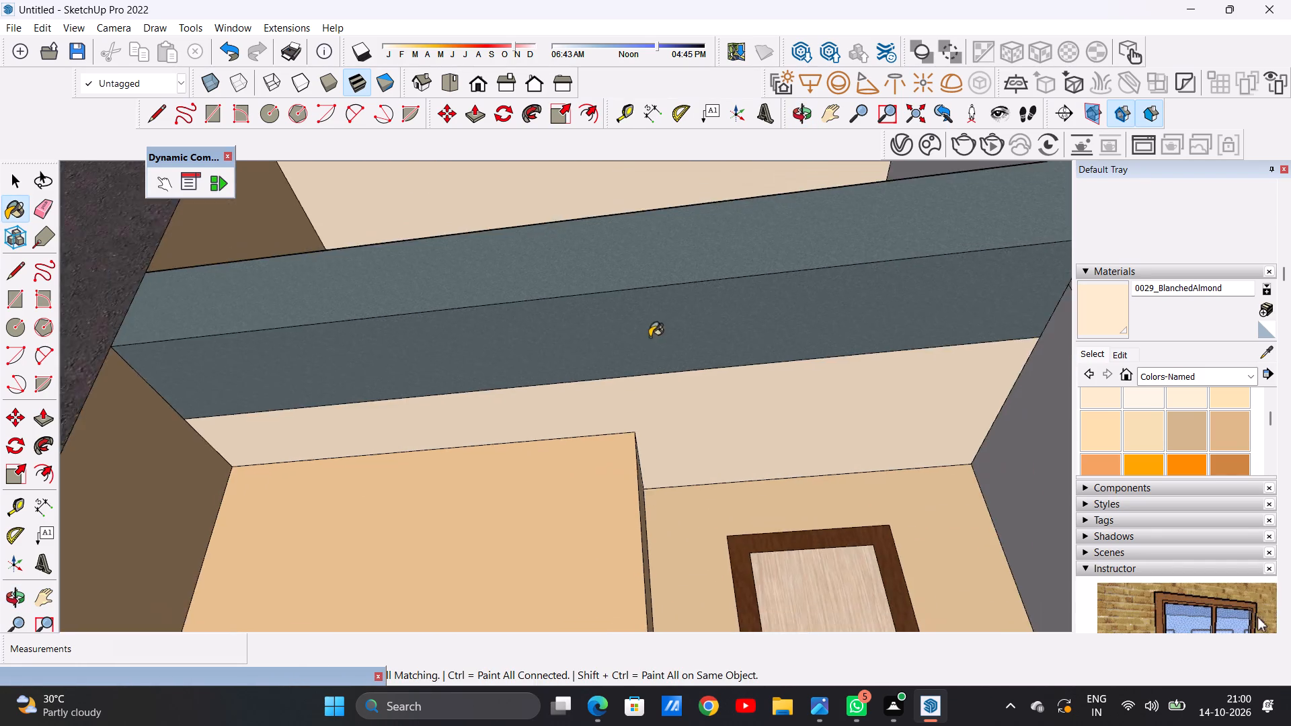
pyautogui.scroll(-5, 650, 337)
pyautogui.moveTo(687, 401); pyautogui.dragTo(704, 499, button='middle')
pyautogui.scroll(-5, 637, 333)
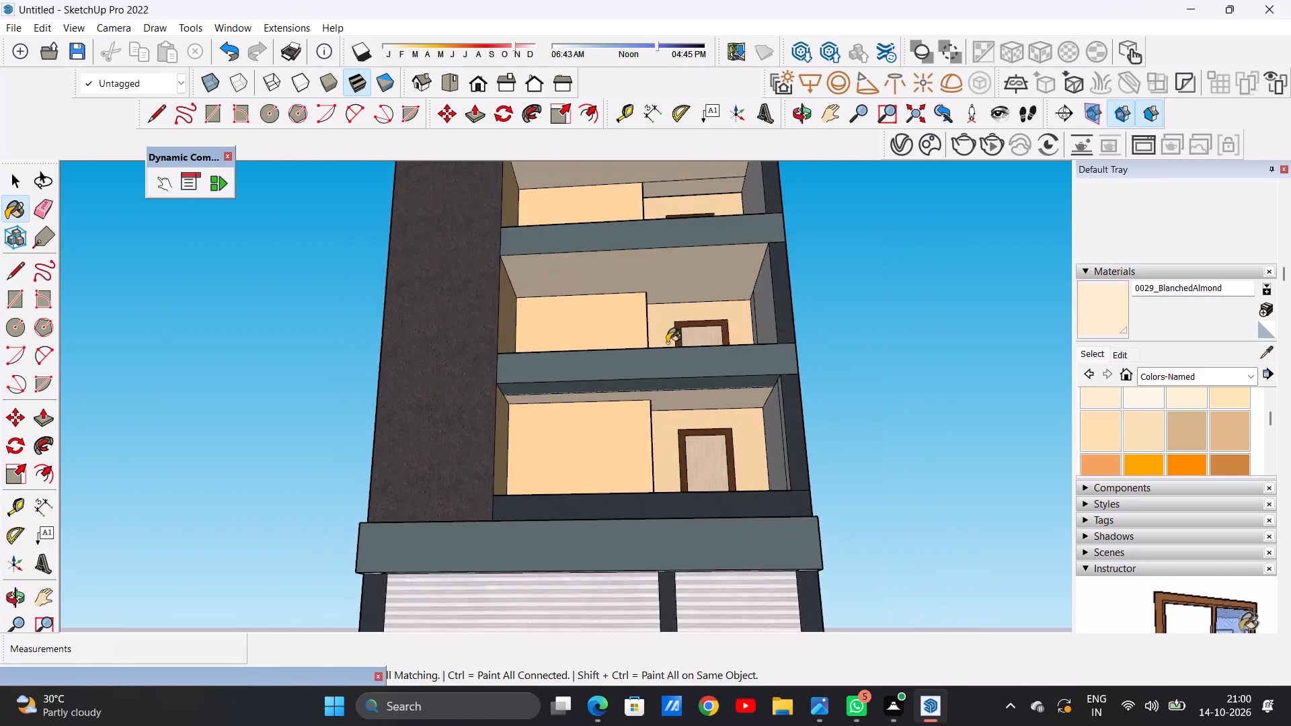
pyautogui.scroll(-6, 667, 343)
pyautogui.scroll(4, 676, 432)
pyautogui.moveTo(650, 398); pyautogui.dragTo(682, 616, button='middle')
pyautogui.scroll(4, 695, 473)
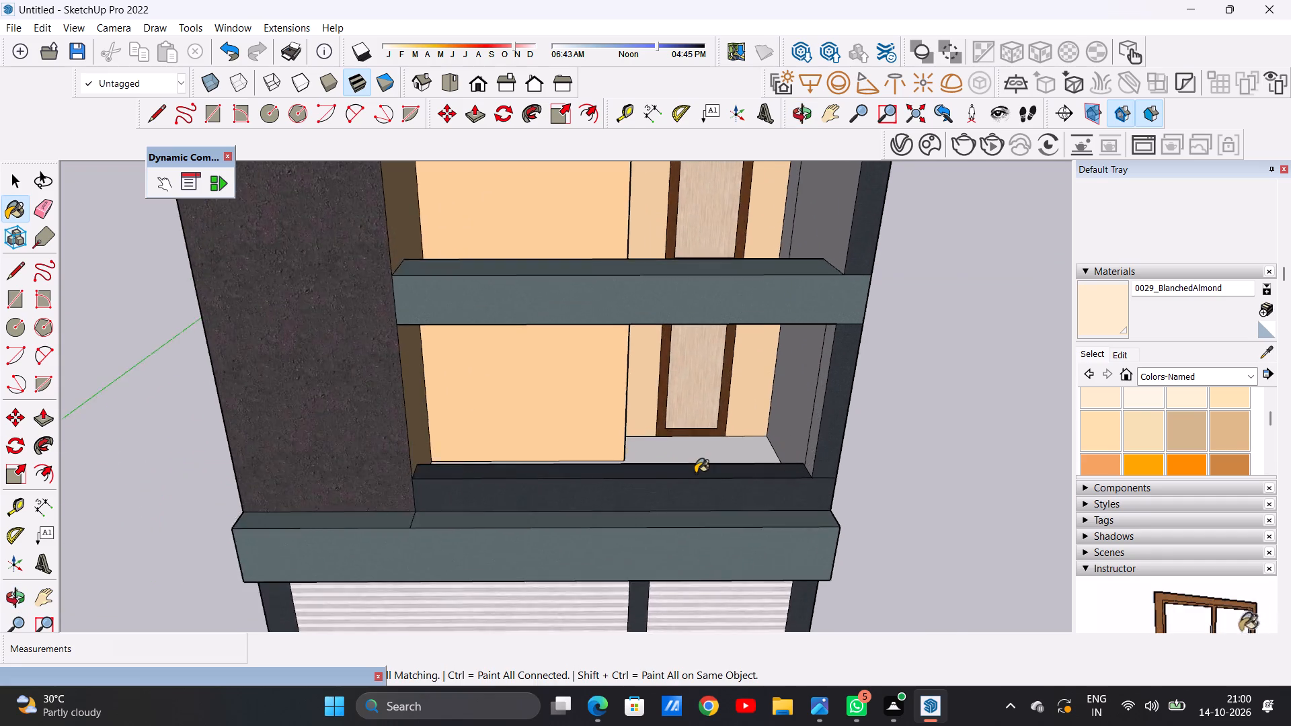
pyautogui.scroll(7, 695, 473)
pyautogui.press('space')
pyautogui.scroll(-6, 572, 419)
pyautogui.moveTo(588, 321); pyautogui.dragTo(529, 99, button='middle')
pyautogui.scroll(6, 614, 262)
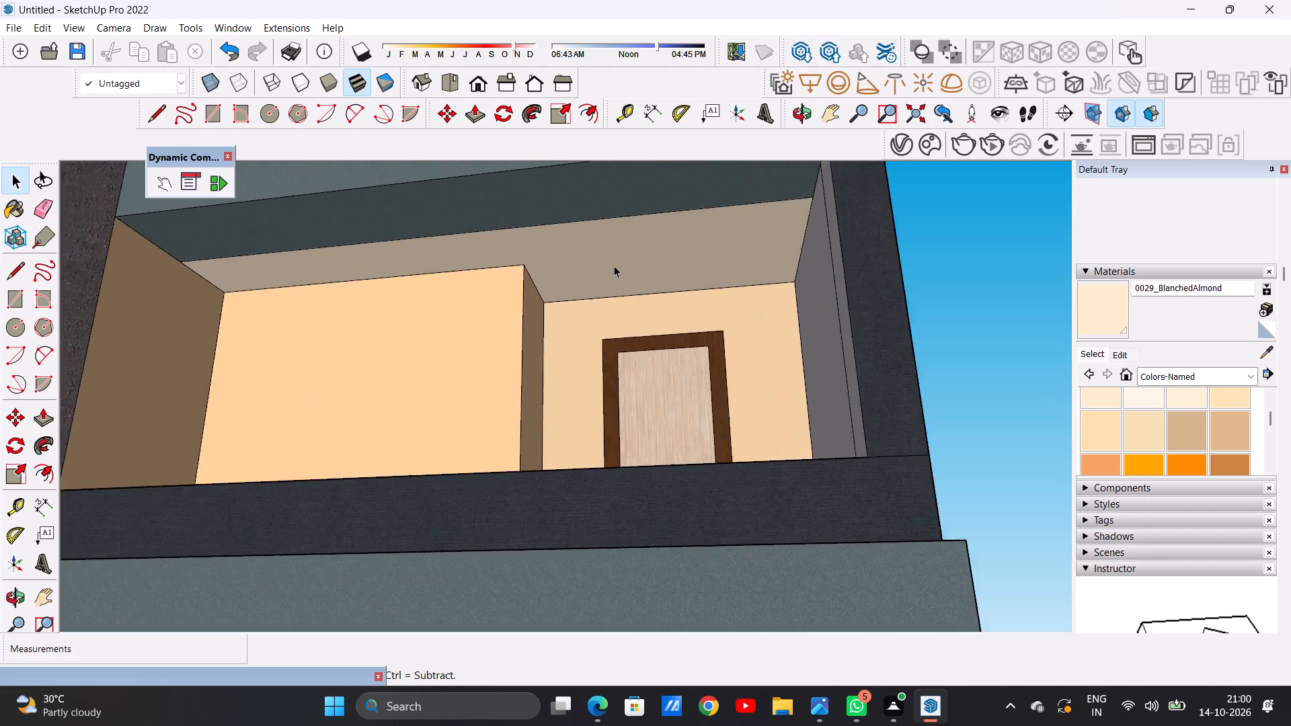
pyautogui.scroll(8, 614, 266)
pyautogui.moveTo(633, 266); pyautogui.dragTo(630, 203, button='middle')
pyautogui.scroll(-7, 641, 344)
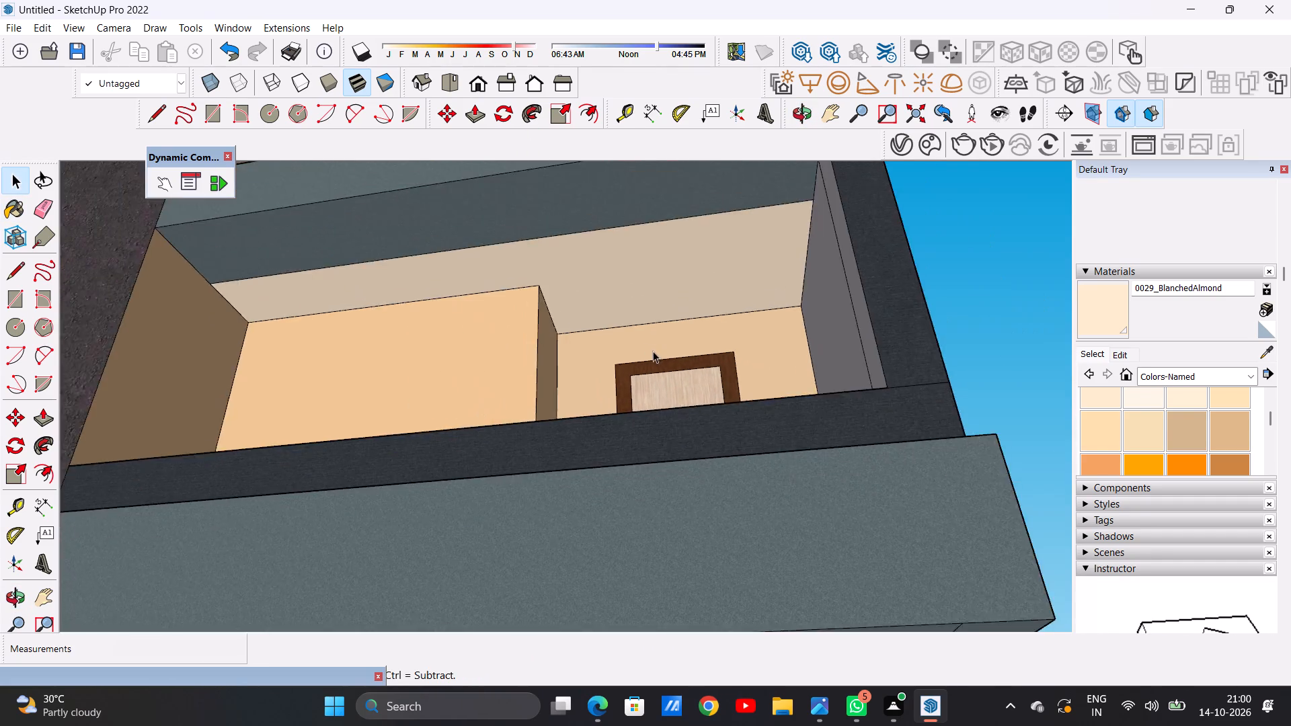
pyautogui.scroll(-12, 653, 351)
pyautogui.scroll(1, 696, 317)
pyautogui.moveTo(668, 328); pyautogui.dragTo(879, 545, button='middle')
pyautogui.scroll(-4, 622, 361)
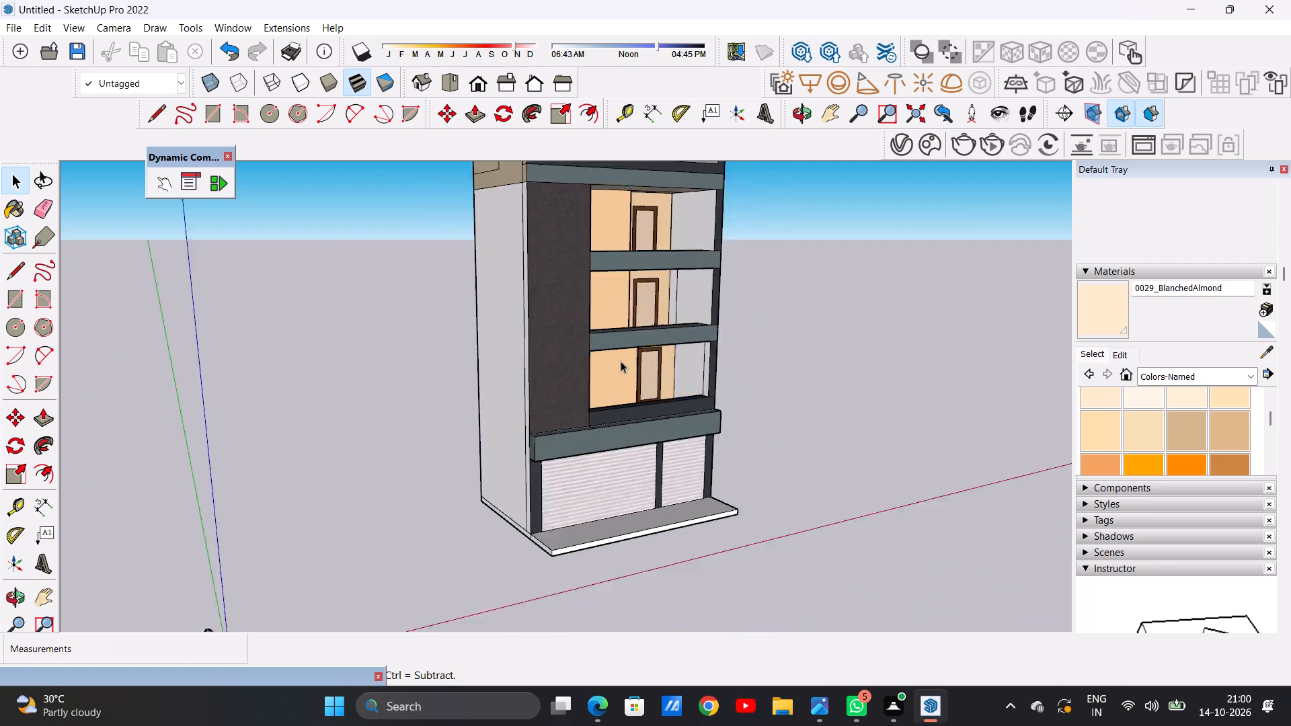
# Paint the inner side walls of the third-floor and second-floor balconies with 0029_BlanchedAlmond.
pyautogui.scroll(-3, 621, 361)
pyautogui.scroll(12, 687, 190)
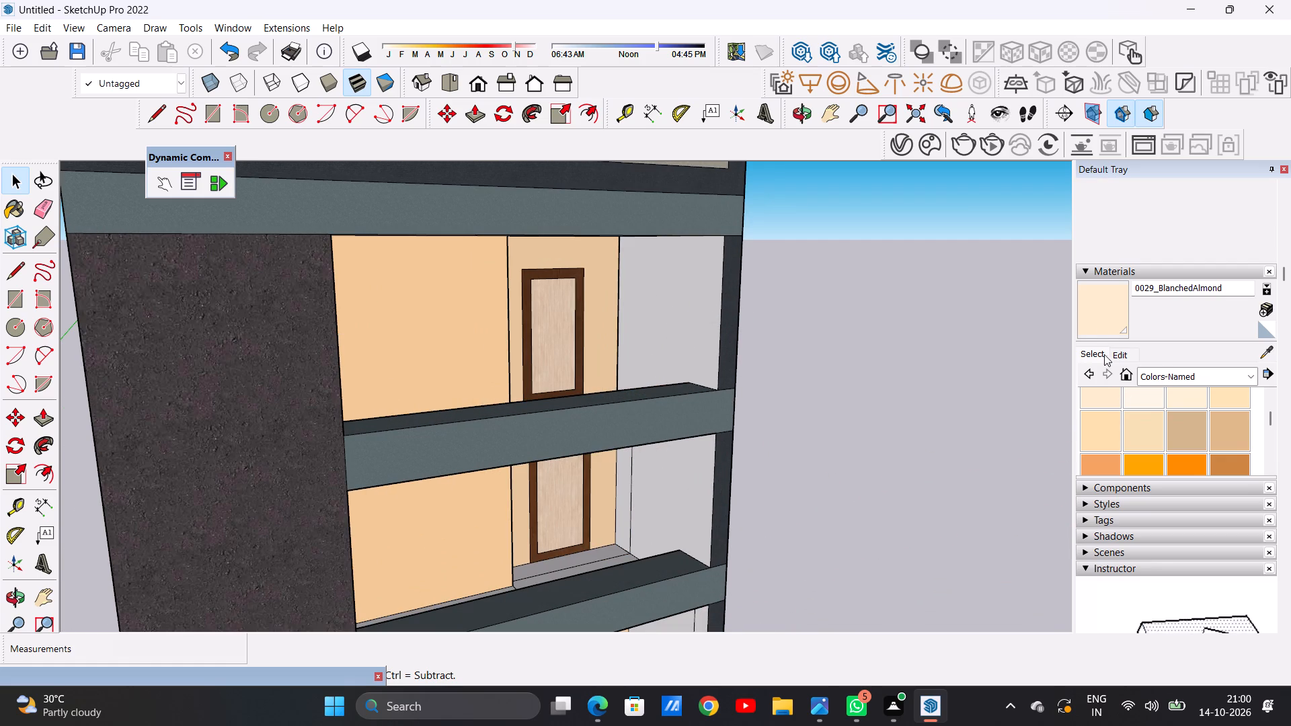
pyautogui.click(1099, 317)
pyautogui.click(659, 310)
pyautogui.scroll(-7, 623, 292)
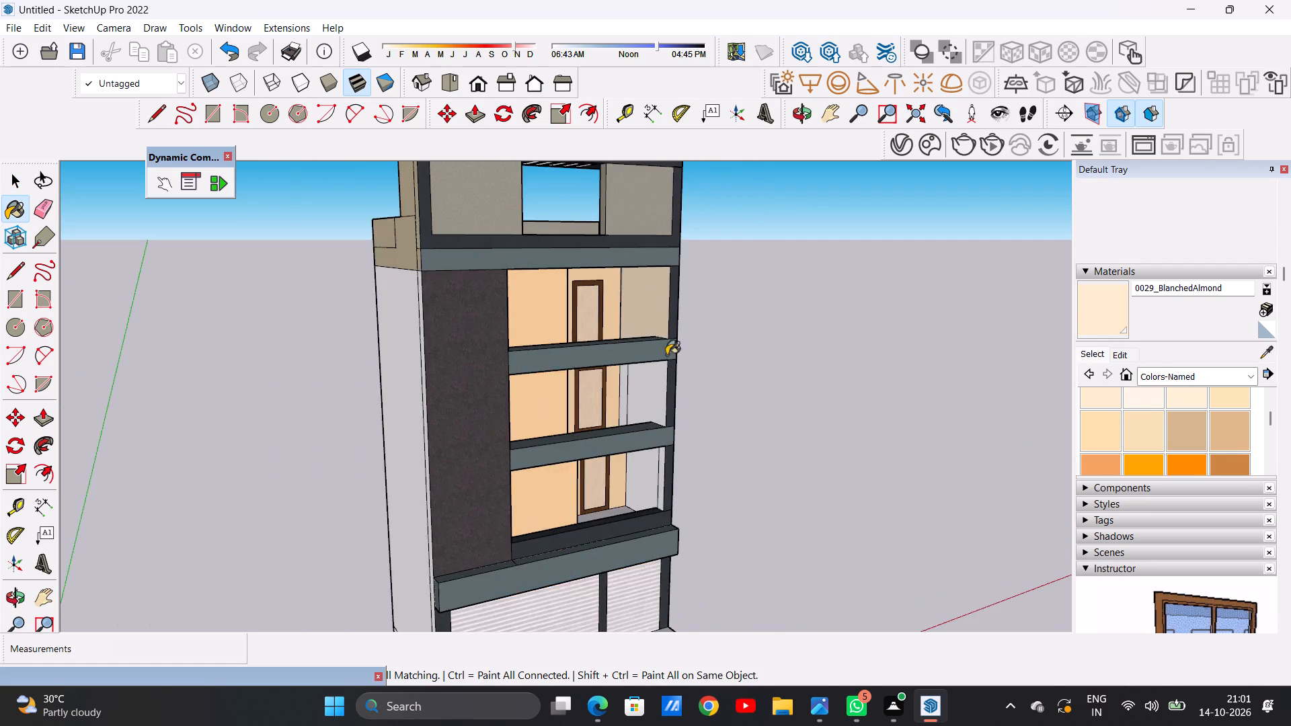
pyautogui.scroll(13, 680, 397)
pyautogui.click(647, 367)
pyautogui.click(577, 364)
pyautogui.scroll(-13, 582, 289)
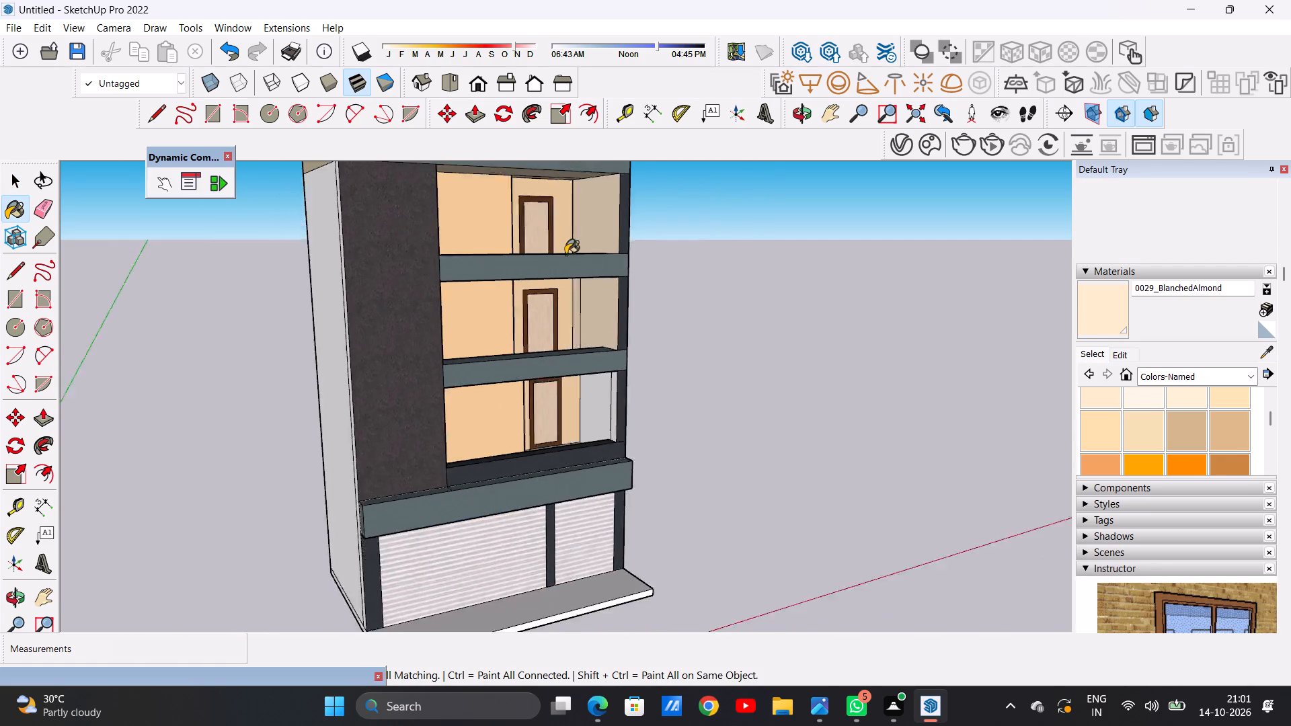
# Paint the first-floor balcony's side wall and the narrow strip beside the dark front column with 0029_BlanchedAlmond.
pyautogui.scroll(-4, 565, 254)
pyautogui.scroll(20, 648, 414)
pyautogui.click(559, 316)
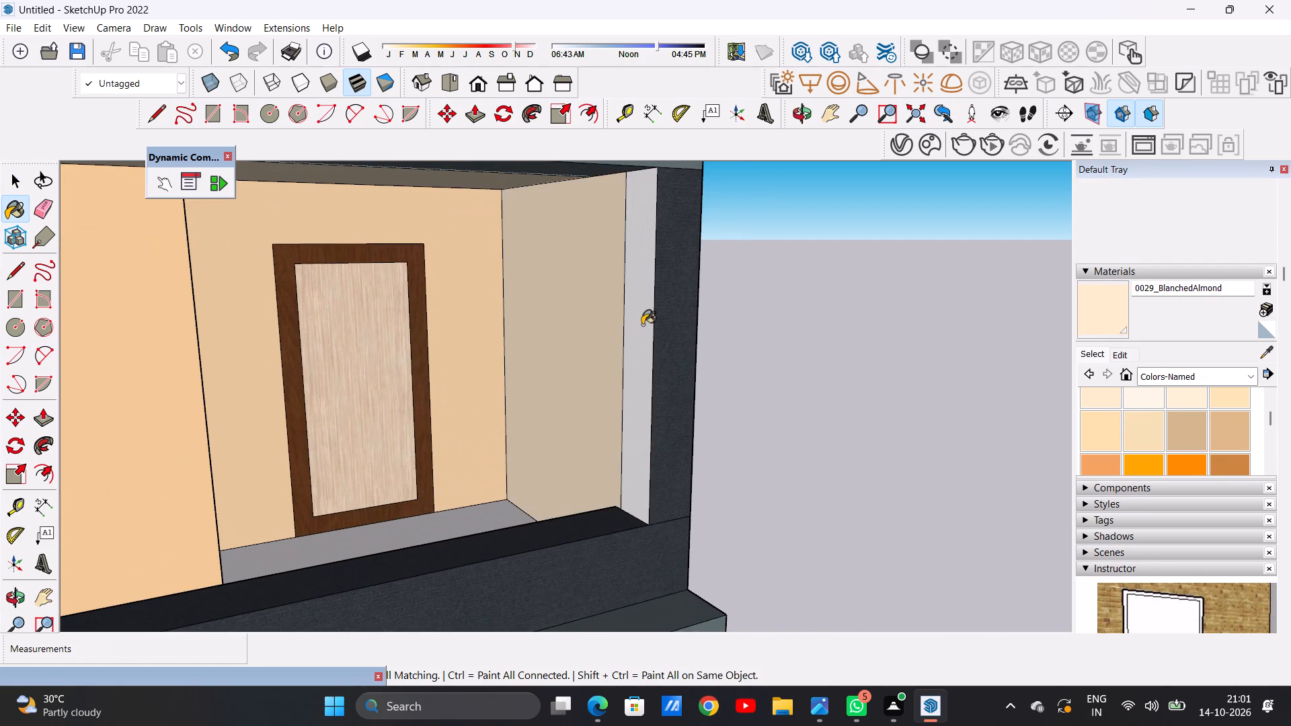
pyautogui.click(642, 325)
pyautogui.press('space')
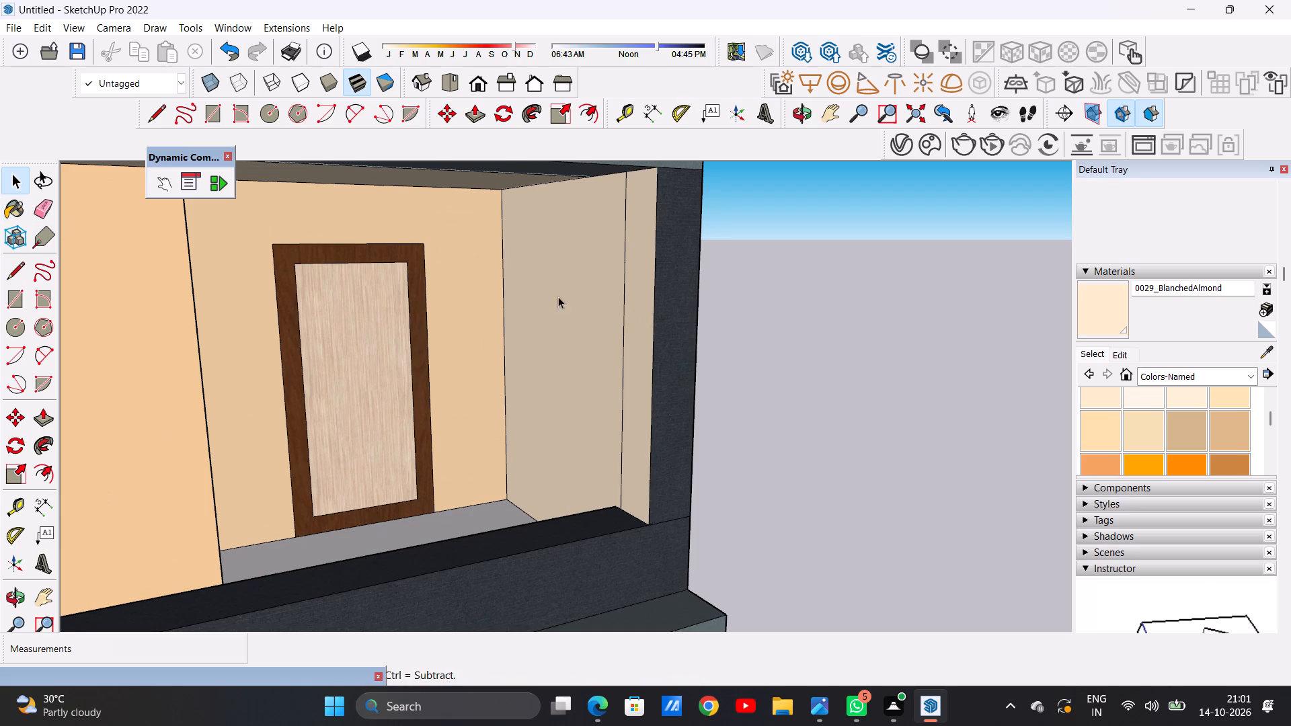
# Examine the unpainted first-floor balcony floor from above.
pyautogui.scroll(-14, 522, 362)
pyautogui.moveTo(607, 351); pyautogui.dragTo(445, 508, button='middle')
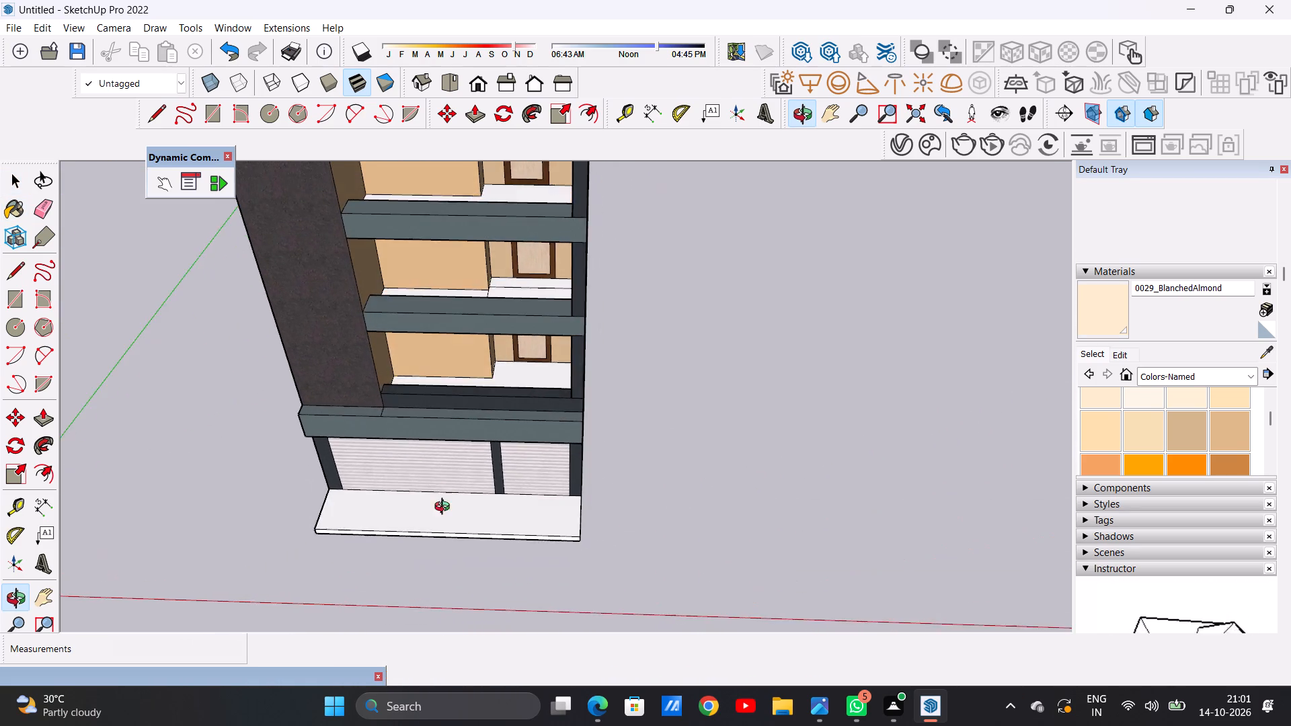
pyautogui.moveTo(445, 508); pyautogui.dragTo(438, 504, button='middle')
pyautogui.scroll(13, 481, 388)
pyautogui.press('space')
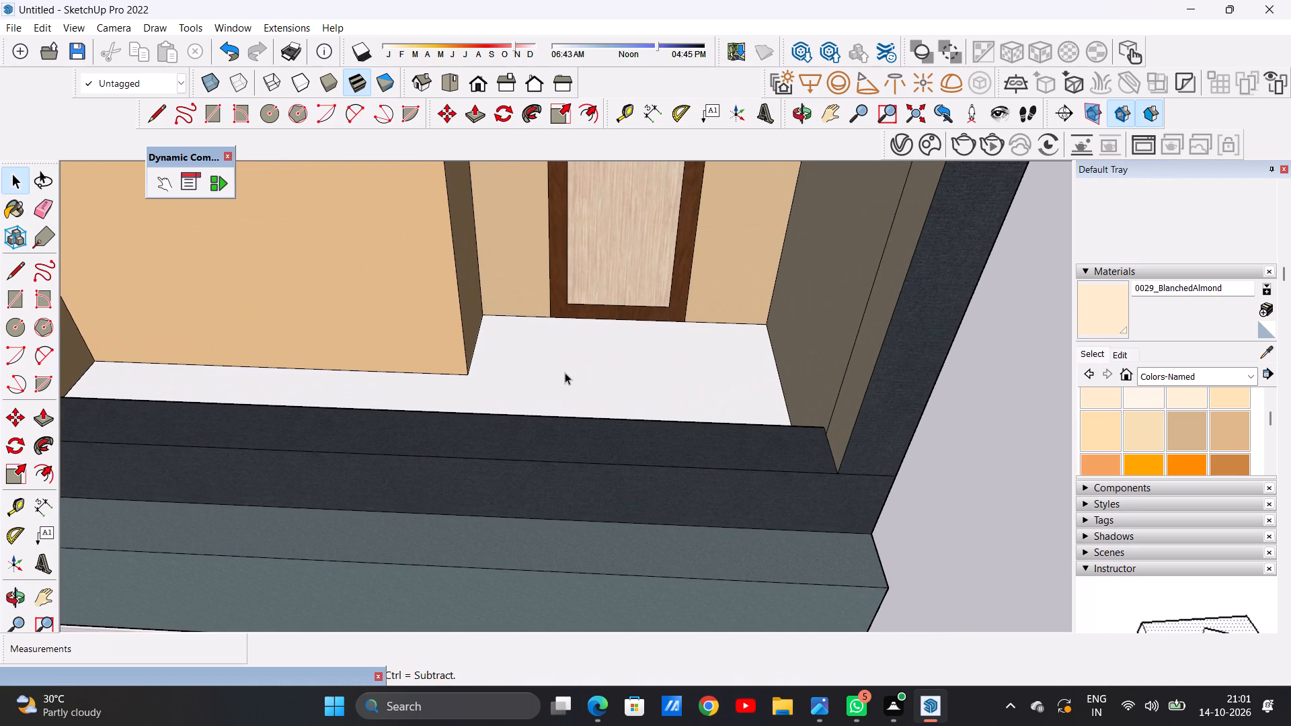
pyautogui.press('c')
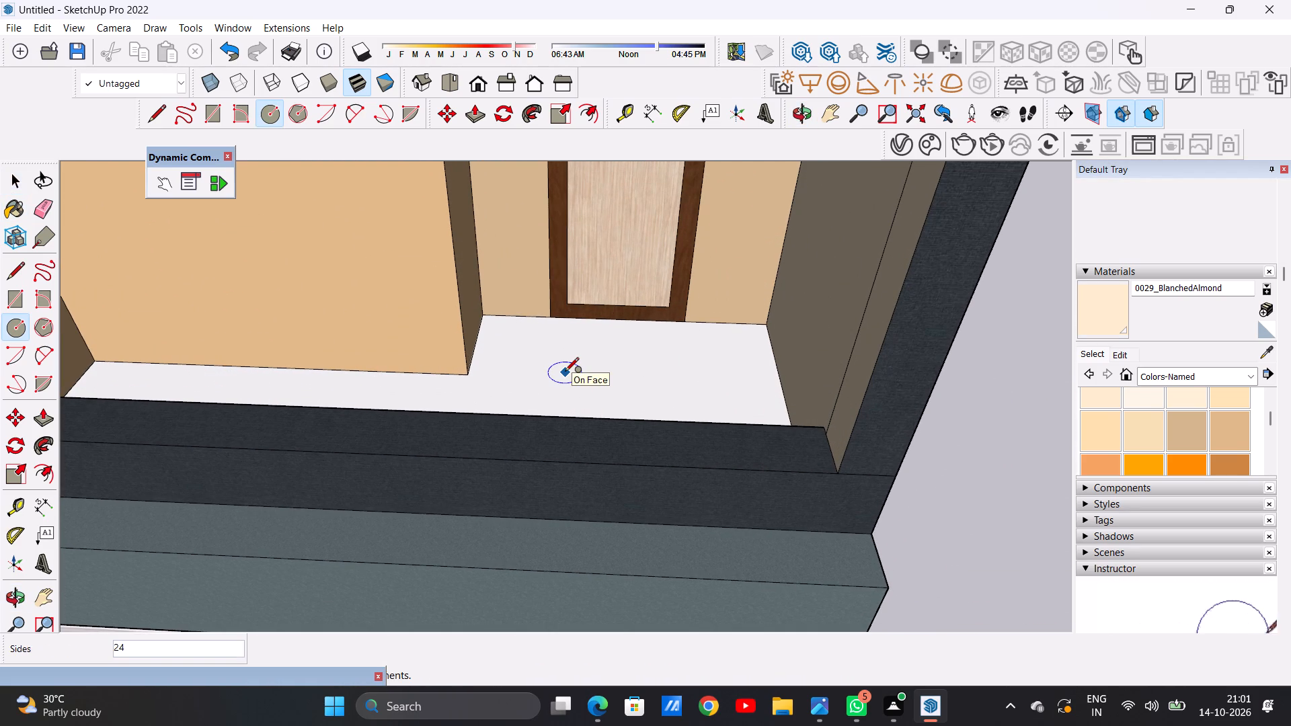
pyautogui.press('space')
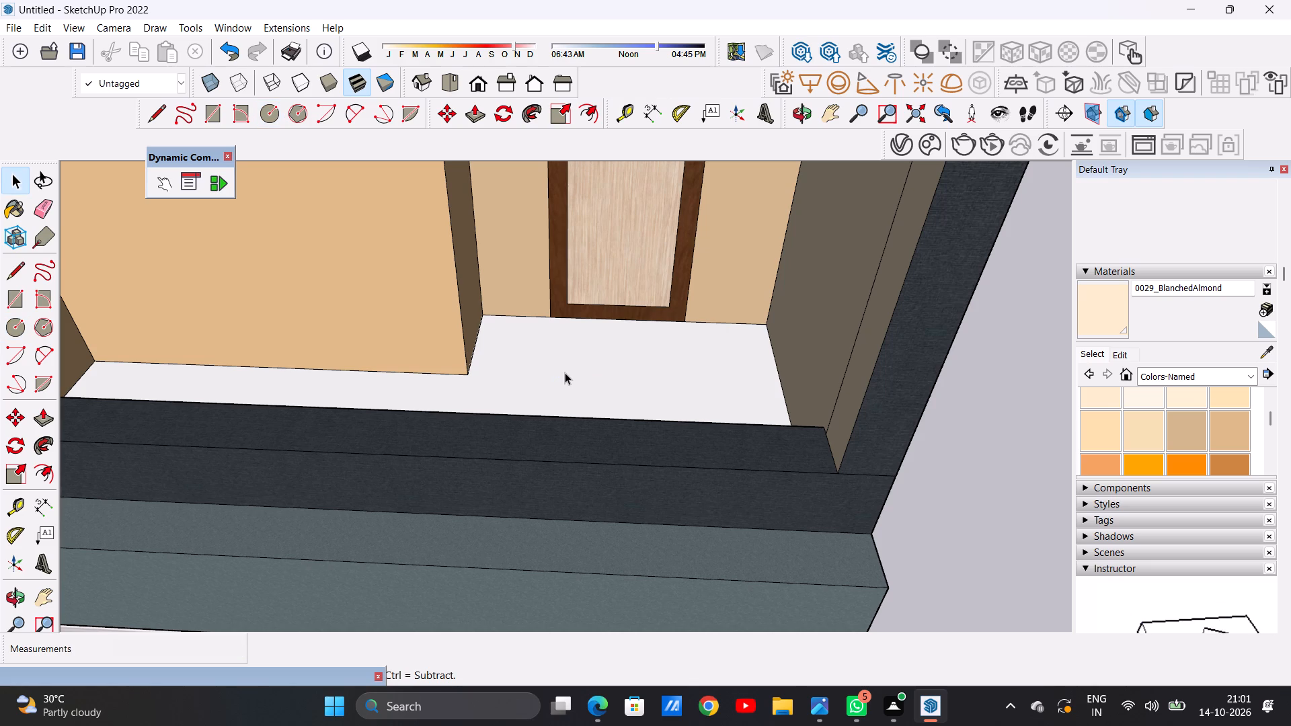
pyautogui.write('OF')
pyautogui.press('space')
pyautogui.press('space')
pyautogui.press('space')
# Examine the first-floor balcony's floor, dark front parapet and beam from above, both closely and from a distance.
pyautogui.scroll(-11, 580, 280)
pyautogui.scroll(5, 613, 276)
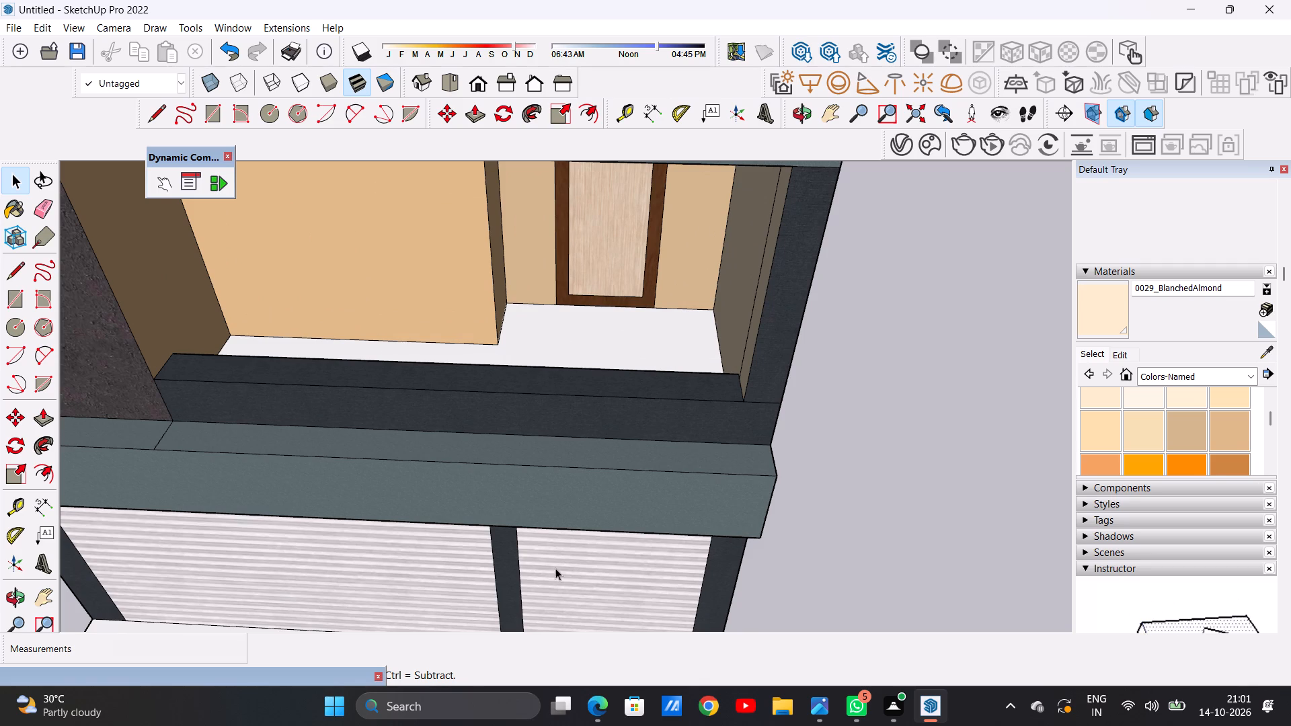
pyautogui.scroll(-14, 544, 309)
pyautogui.moveTo(588, 297); pyautogui.dragTo(560, 345, button='middle')
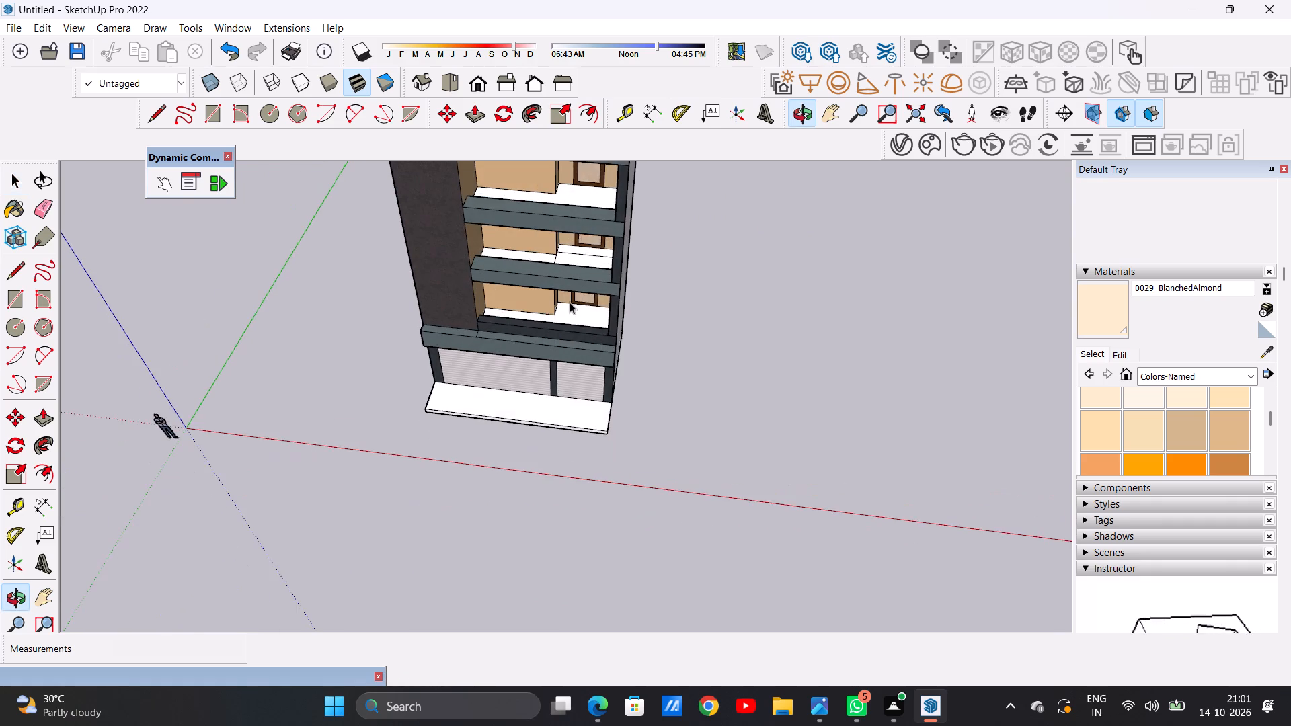
pyautogui.scroll(17, 570, 302)
pyautogui.scroll(-10, 576, 314)
pyautogui.scroll(8, 586, 312)
pyautogui.moveTo(574, 365); pyautogui.dragTo(579, 393, button='middle')
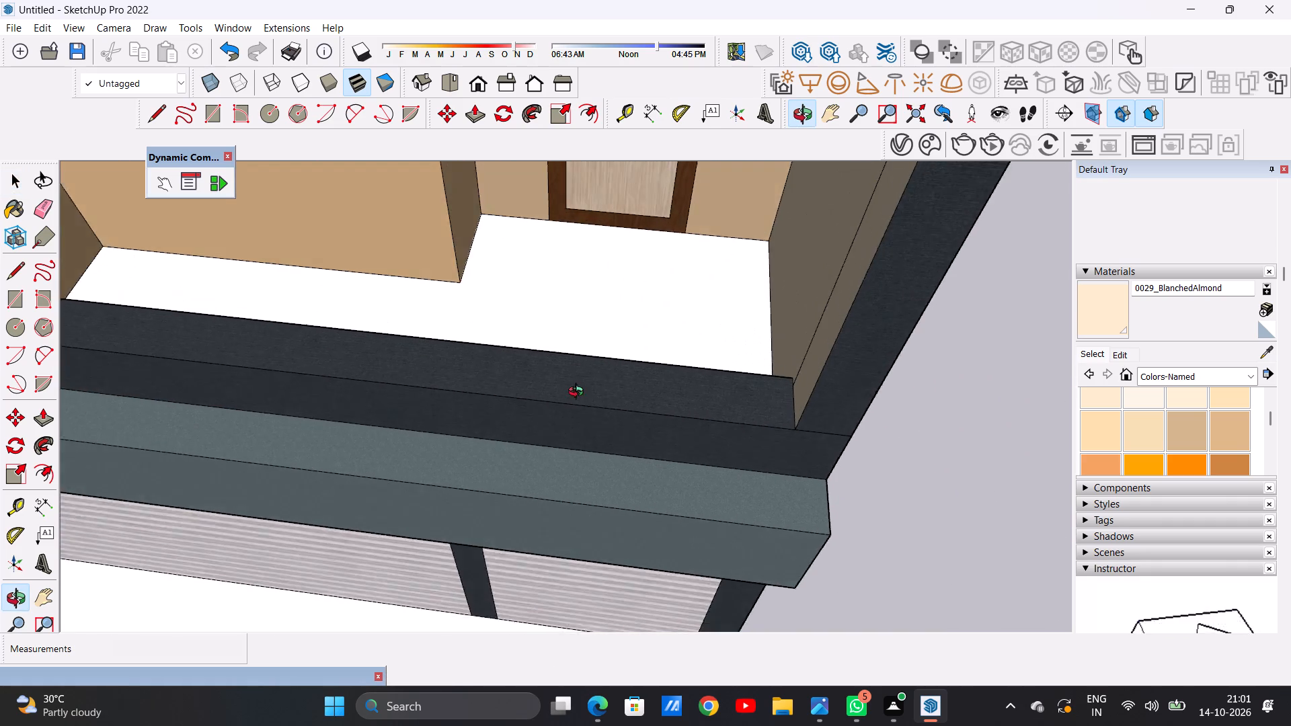
pyautogui.moveTo(579, 393); pyautogui.dragTo(592, 437, button='middle')
pyautogui.scroll(-7, 582, 336)
pyautogui.scroll(17, 586, 340)
pyautogui.moveTo(590, 354); pyautogui.dragTo(575, 325, button='middle')
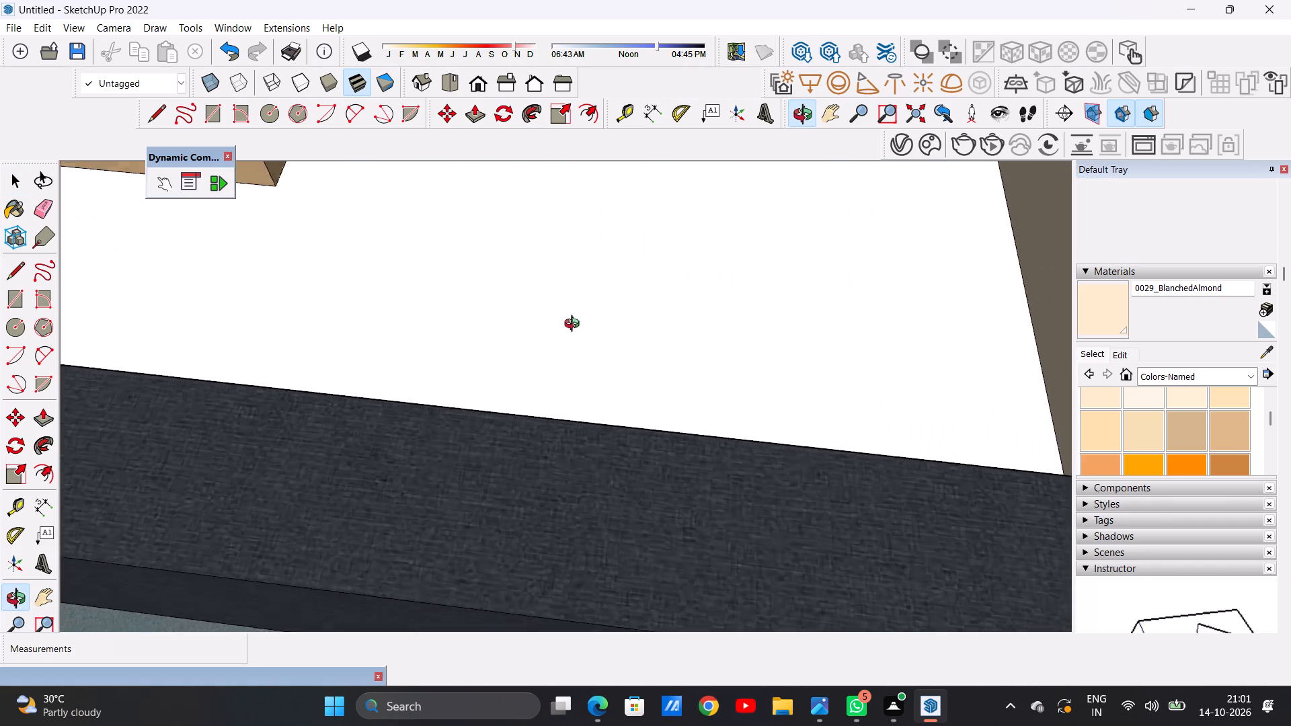
pyautogui.moveTo(575, 325); pyautogui.dragTo(588, 303, button='middle')
pyautogui.scroll(-14, 654, 342)
pyautogui.scroll(4, 614, 320)
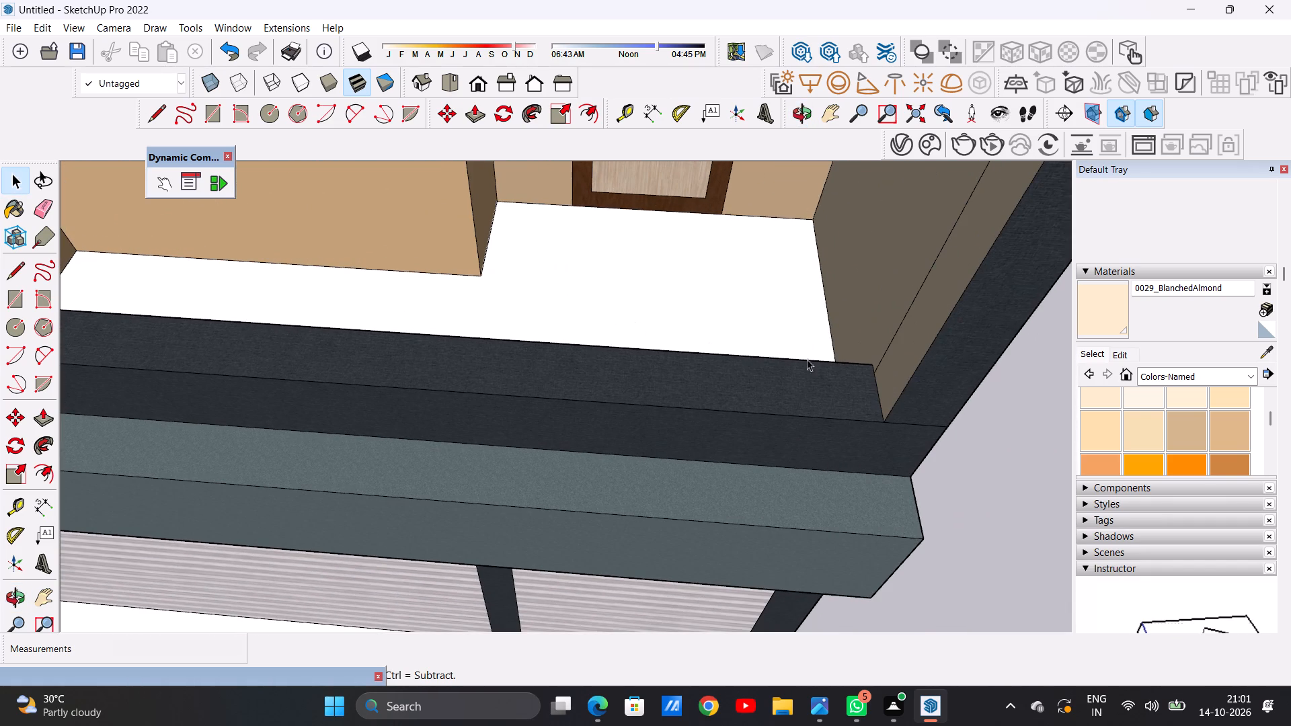
# Look through the Colors-Named swatches for a floor finish and inspect the first-floor balcony floor from above.
pyautogui.press('space')
pyautogui.scroll(-3, 1157, 446)
pyautogui.scroll(4, 1157, 446)
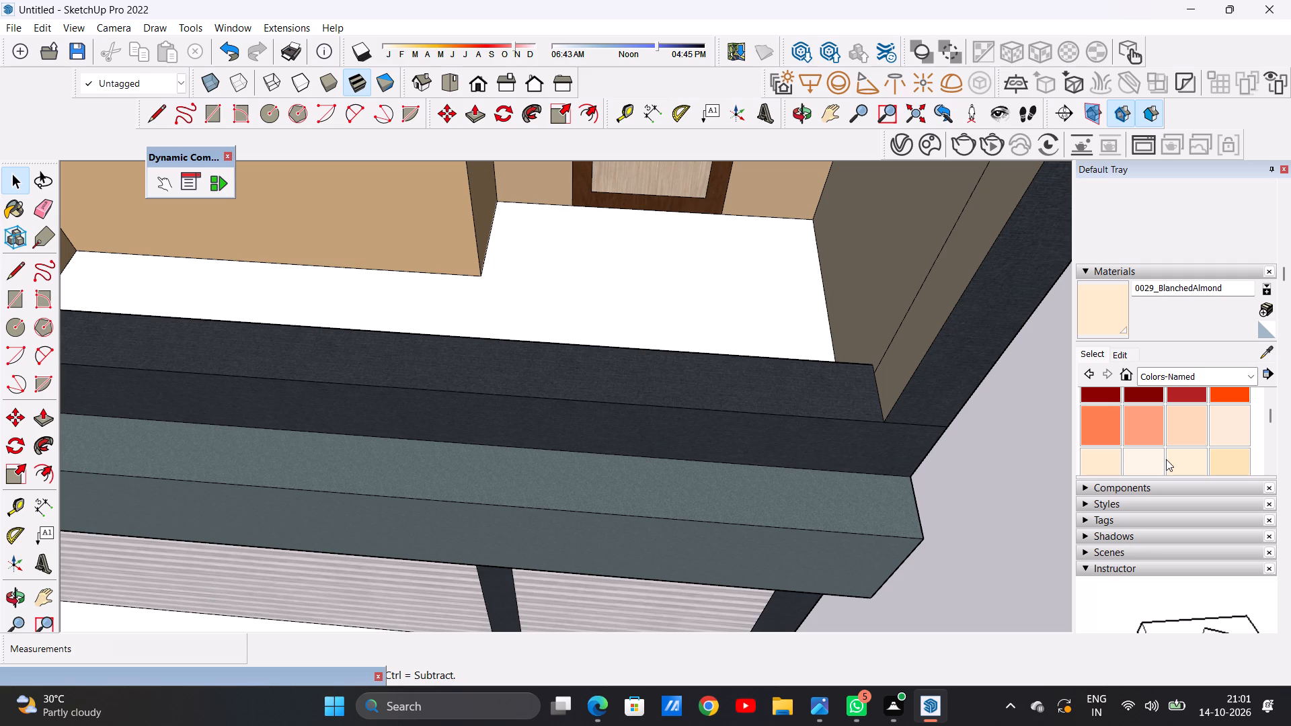
pyautogui.scroll(-11, 837, 471)
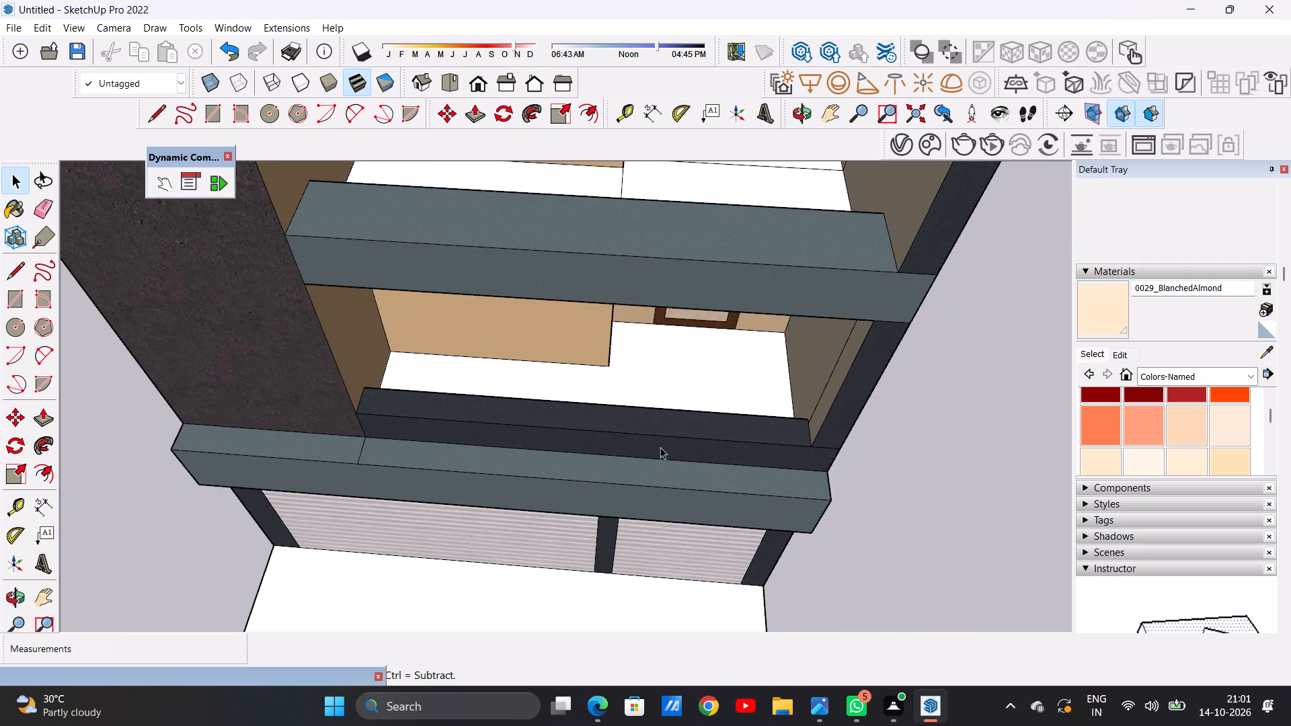
pyautogui.scroll(-4, 660, 447)
pyautogui.scroll(8, 681, 430)
pyautogui.moveTo(675, 432); pyautogui.dragTo(676, 426, button='middle')
pyautogui.scroll(4, 684, 406)
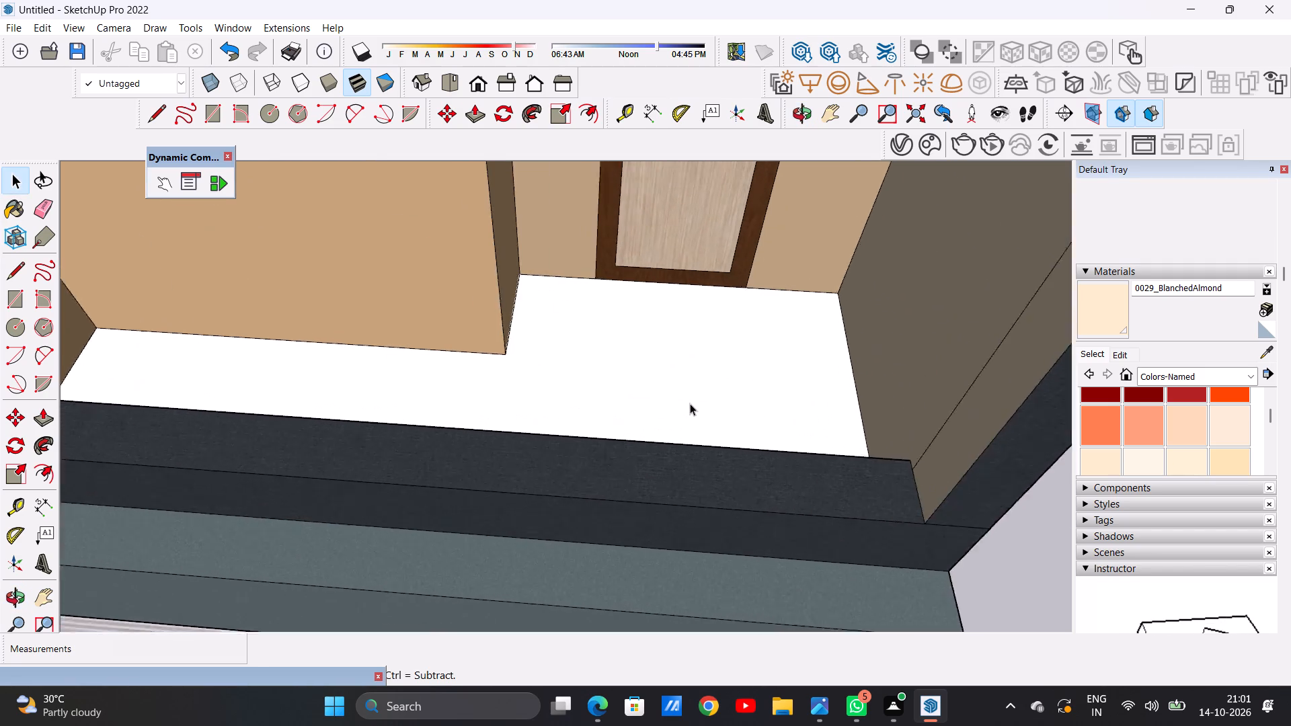
pyautogui.scroll(4, 690, 403)
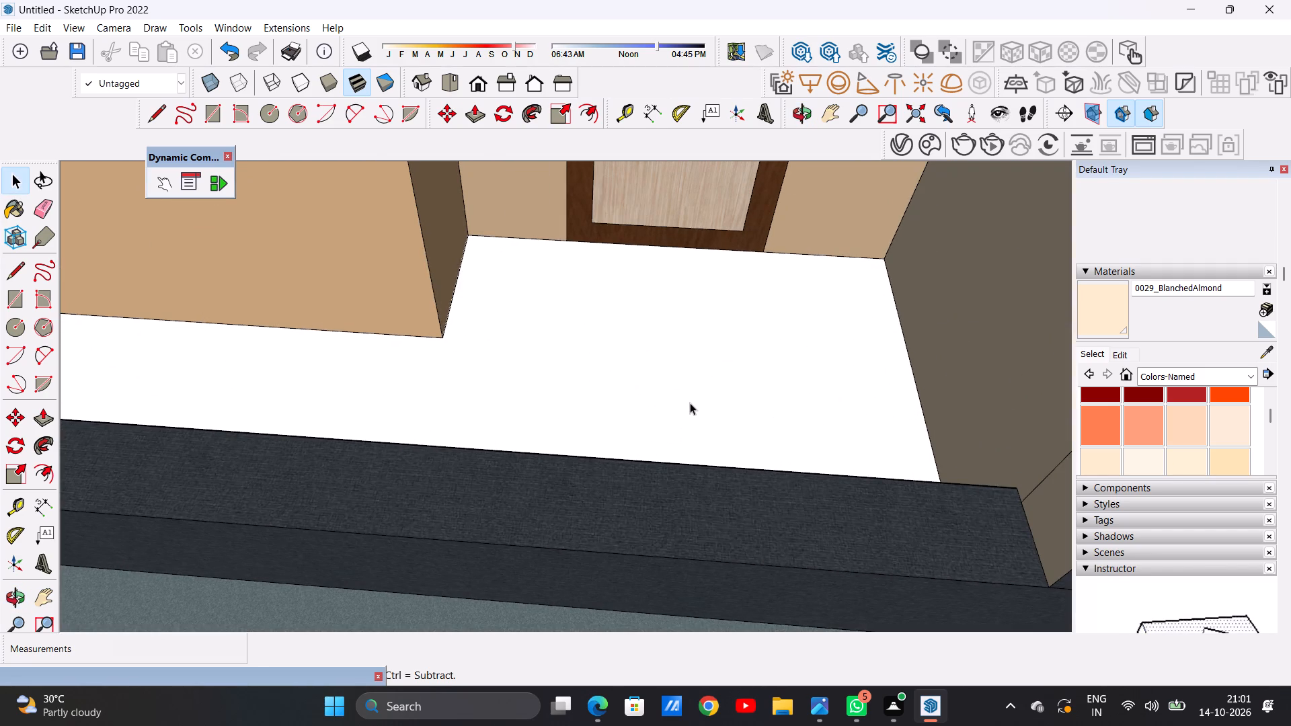
pyautogui.press('space')
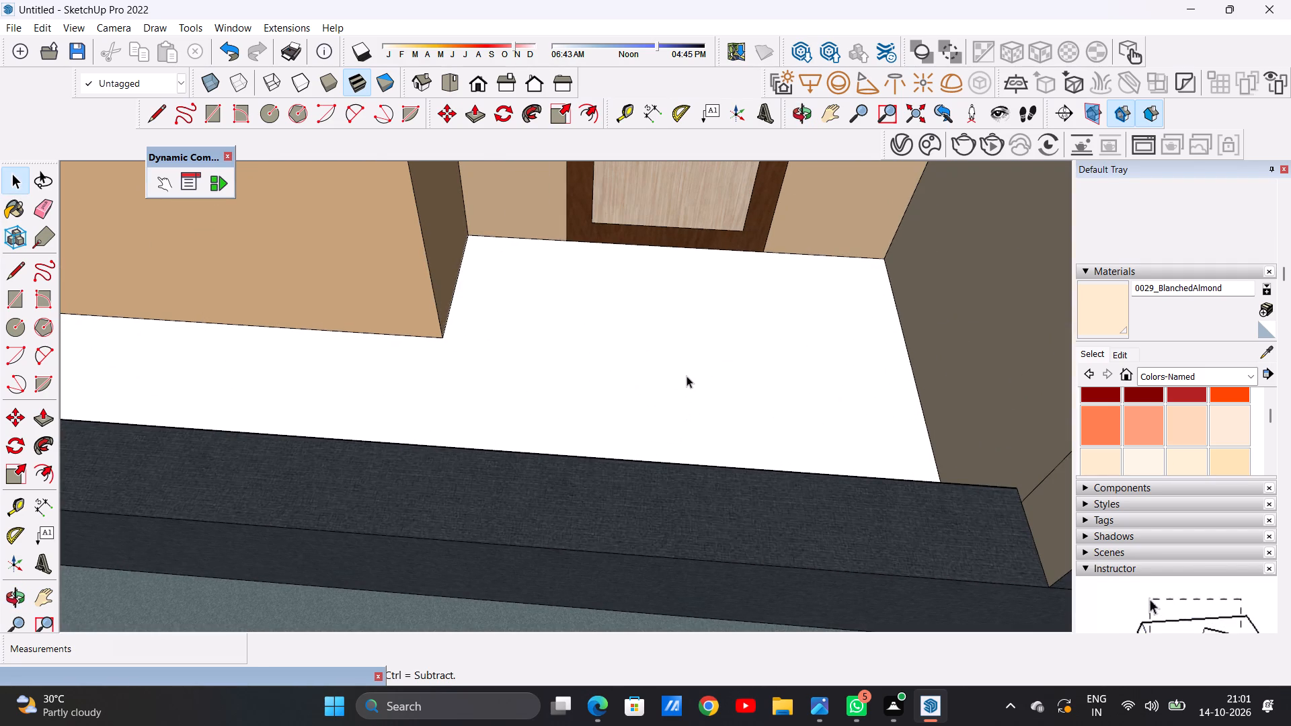
pyautogui.scroll(-15, 723, 366)
pyautogui.scroll(3, 739, 329)
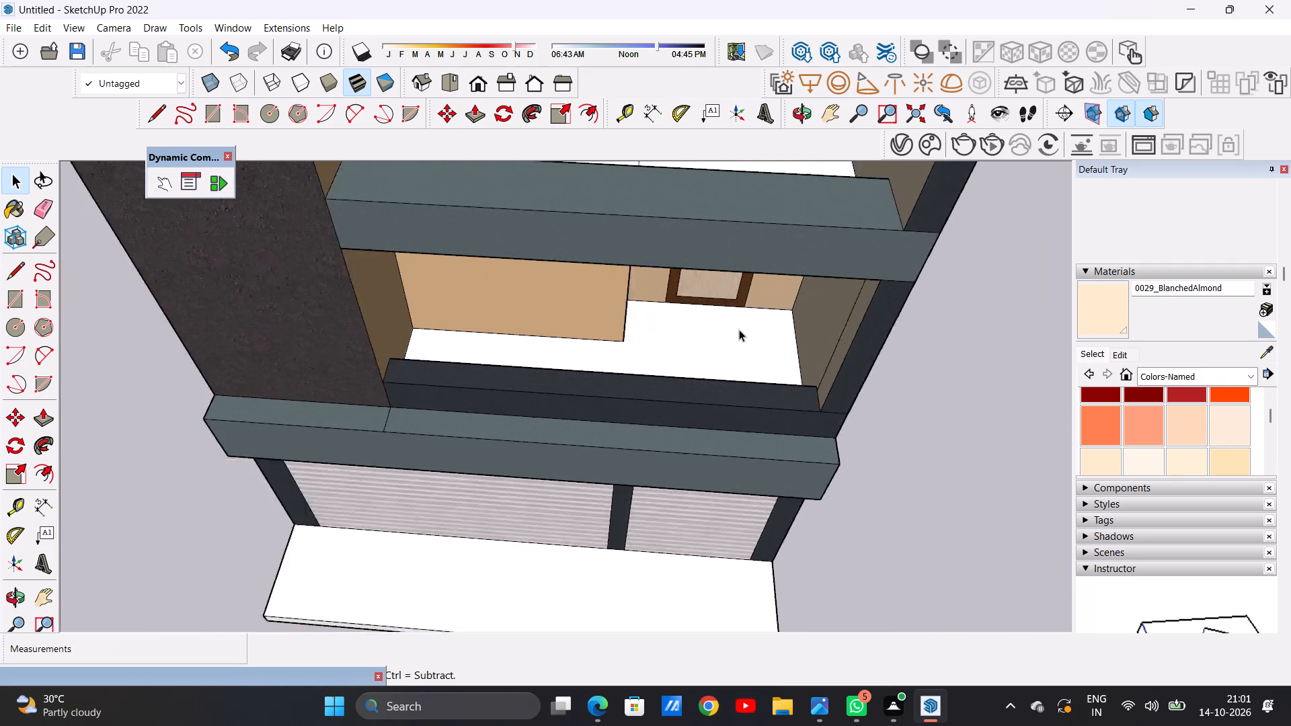
pyautogui.scroll(10, 739, 329)
pyautogui.click(1243, 378)
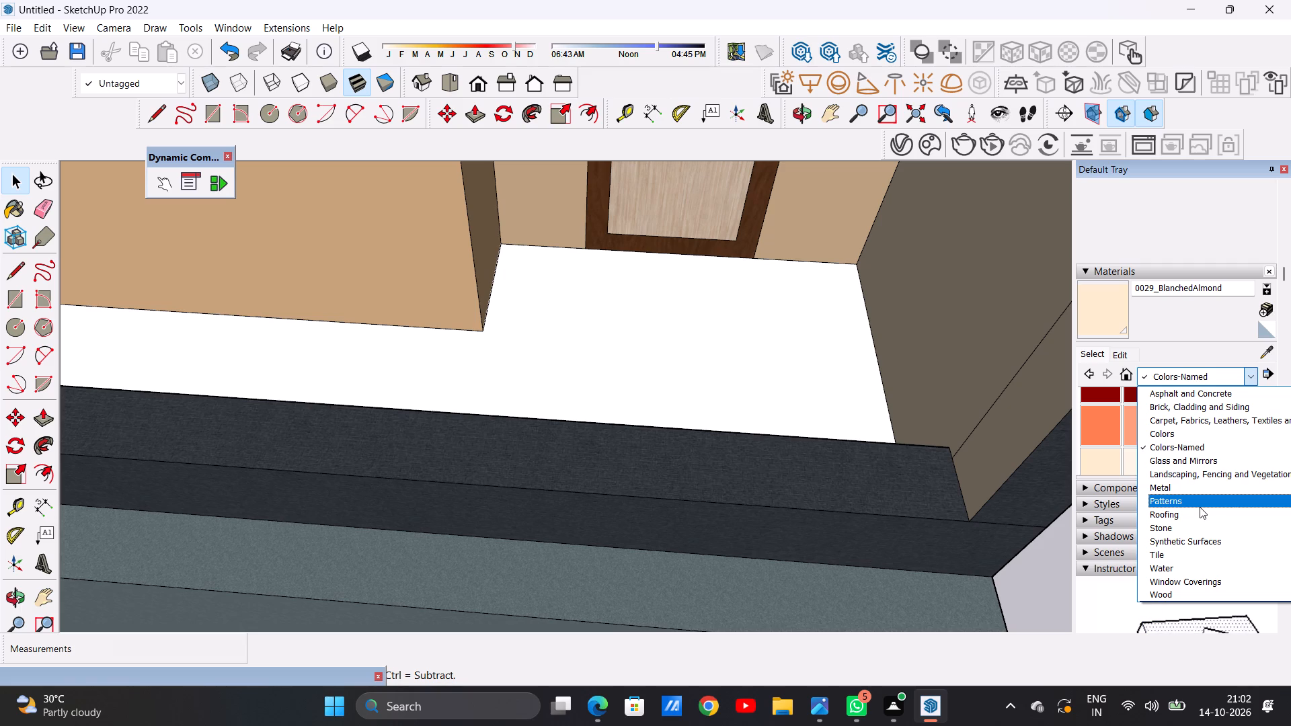
pyautogui.scroll(-7, 633, 408)
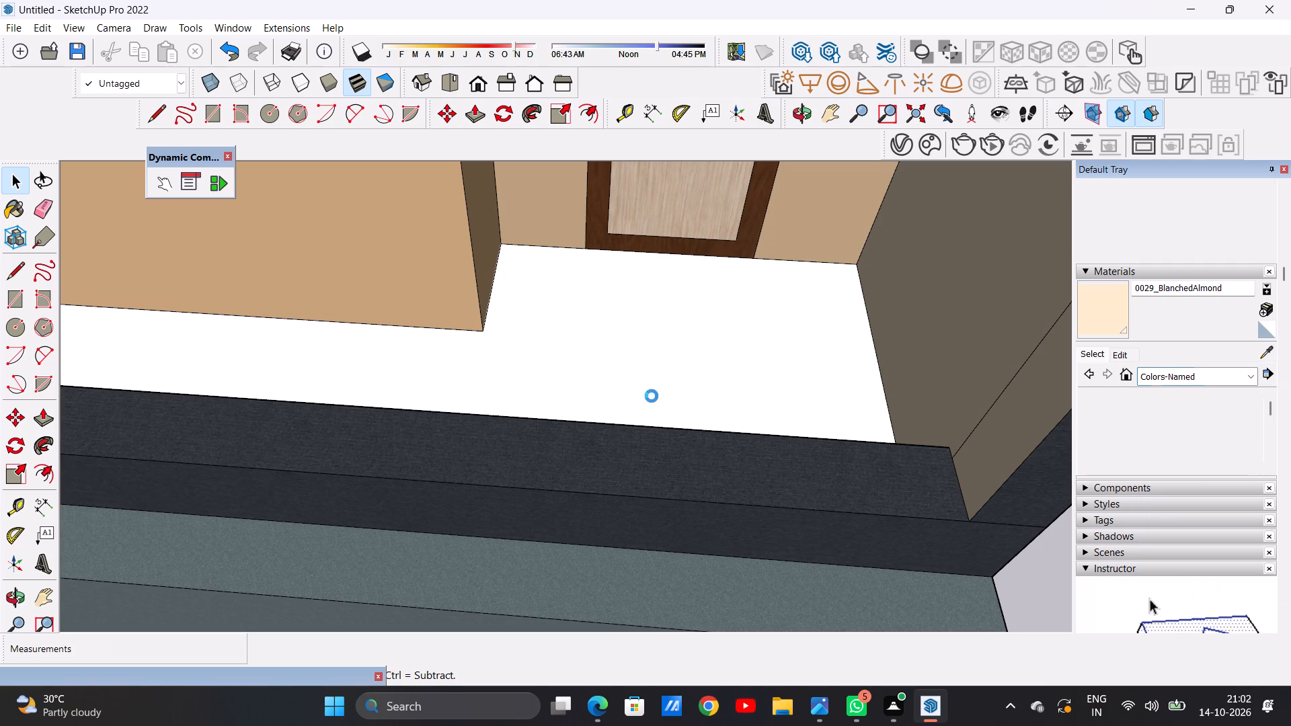
pyautogui.scroll(-16, 652, 396)
pyautogui.scroll(9, 639, 344)
pyautogui.press('space')
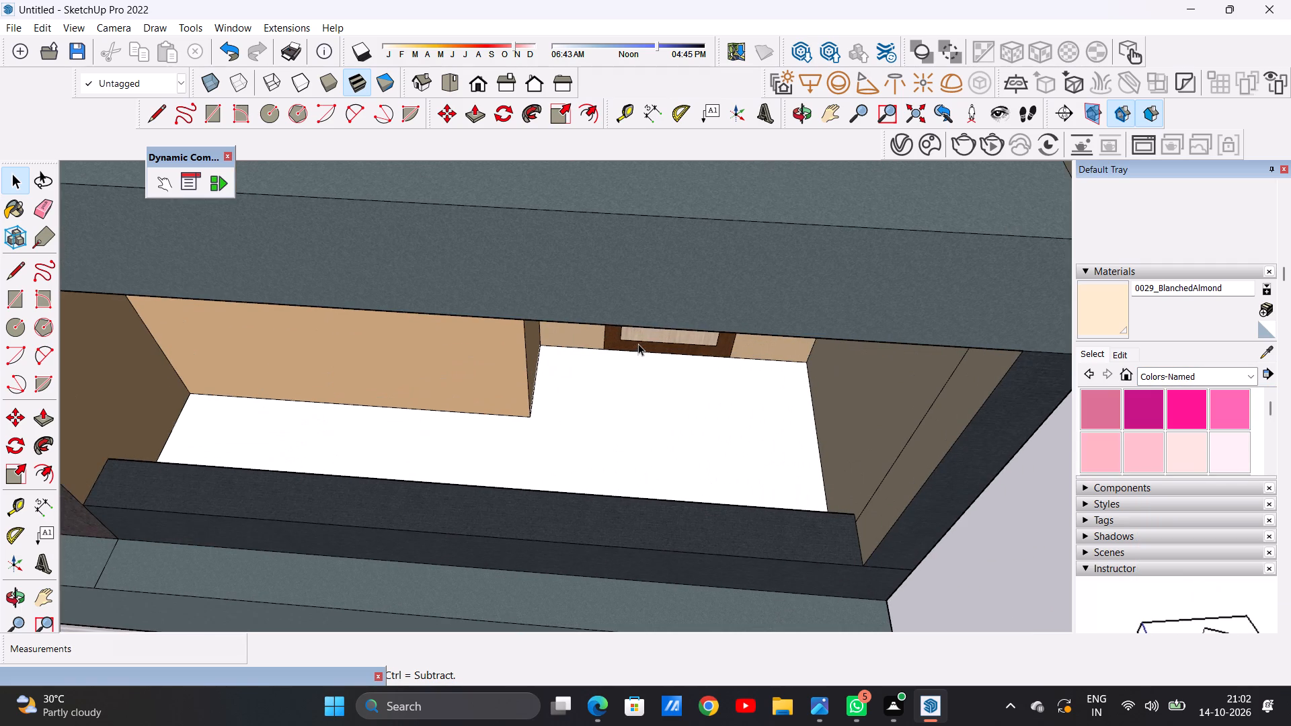
pyautogui.scroll(-7, 594, 359)
pyautogui.moveTo(589, 429); pyautogui.dragTo(587, 387, button='middle')
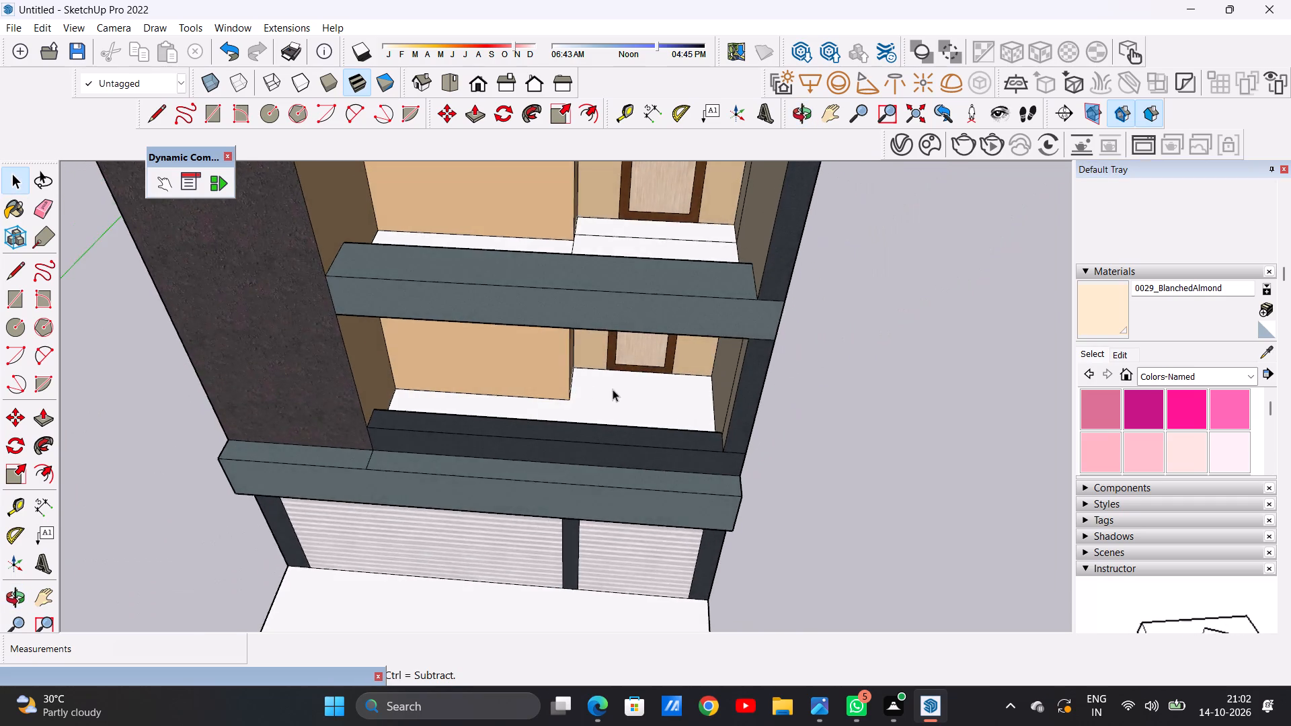
pyautogui.scroll(7, 623, 391)
pyautogui.scroll(-7, 621, 314)
pyautogui.moveTo(600, 342); pyautogui.dragTo(617, 396, button='middle')
pyautogui.scroll(6, 613, 380)
pyautogui.press('space')
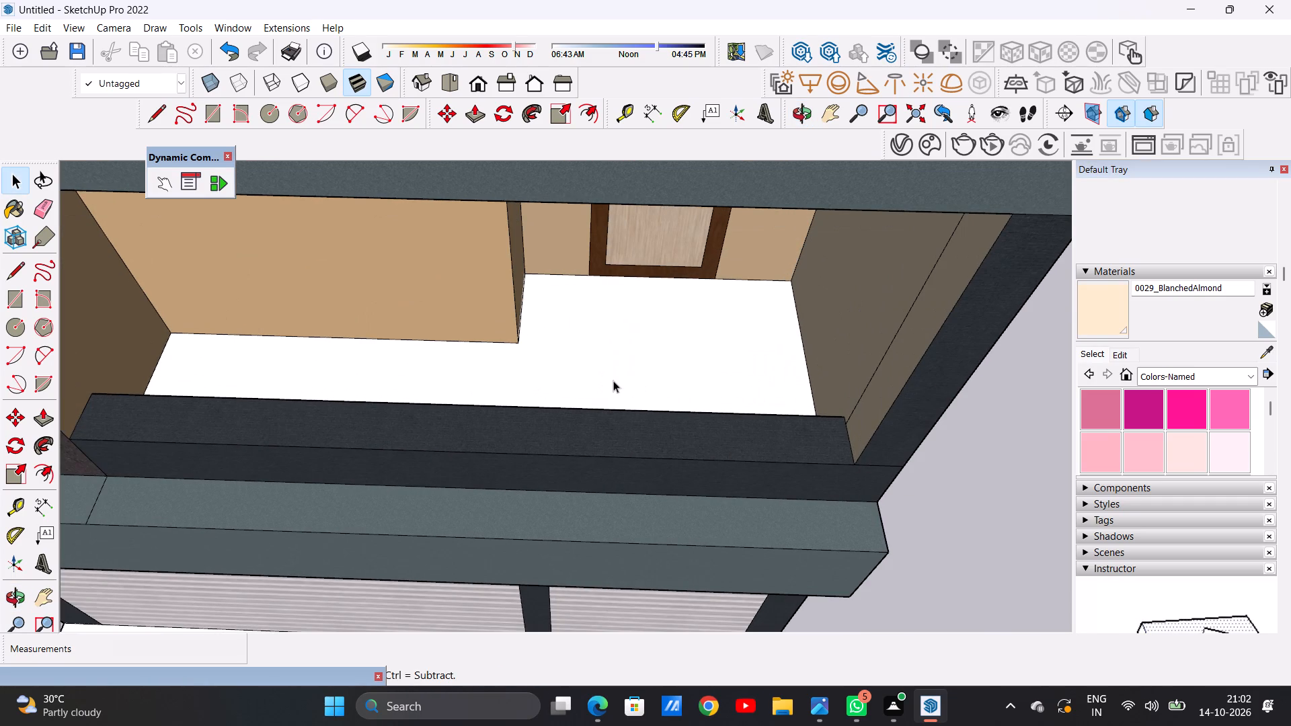
# Paint the first-floor balcony floor with Leather Blue from the Carpet, Fabrics, Leathers collection, after checking the Tile collection.
pyautogui.click(1183, 374)
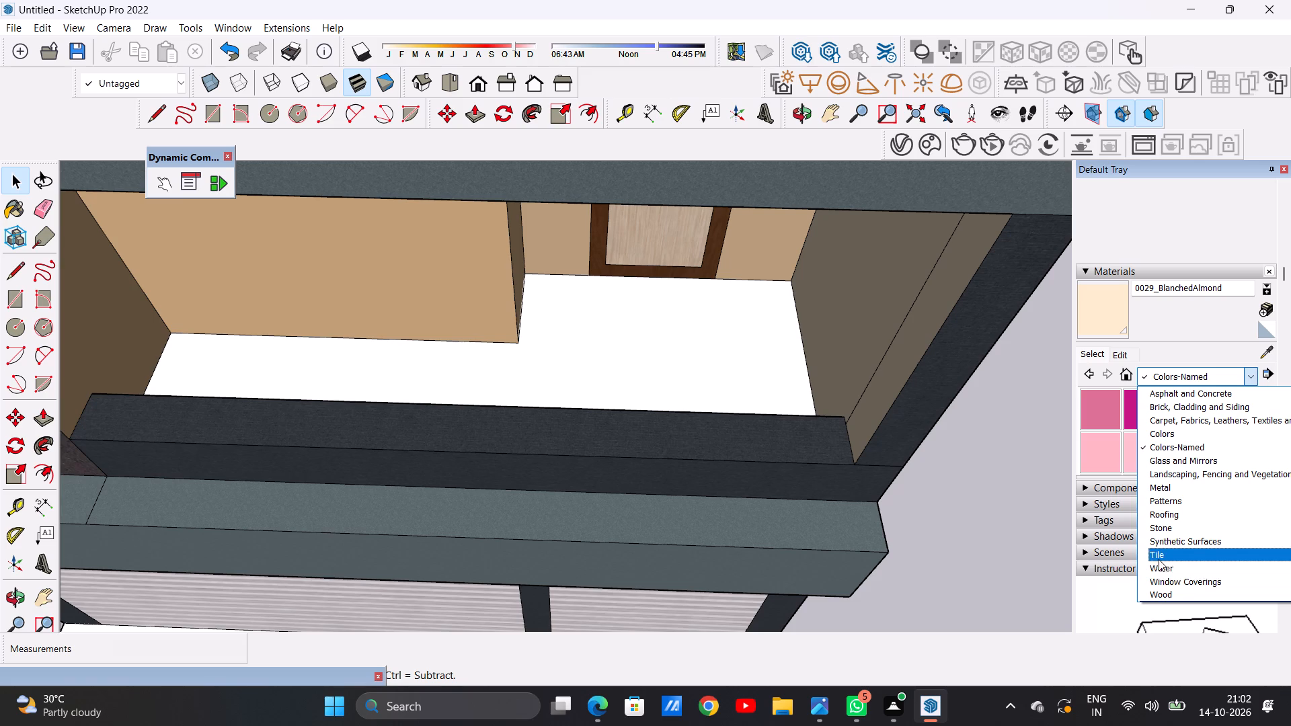
pyautogui.click(1155, 556)
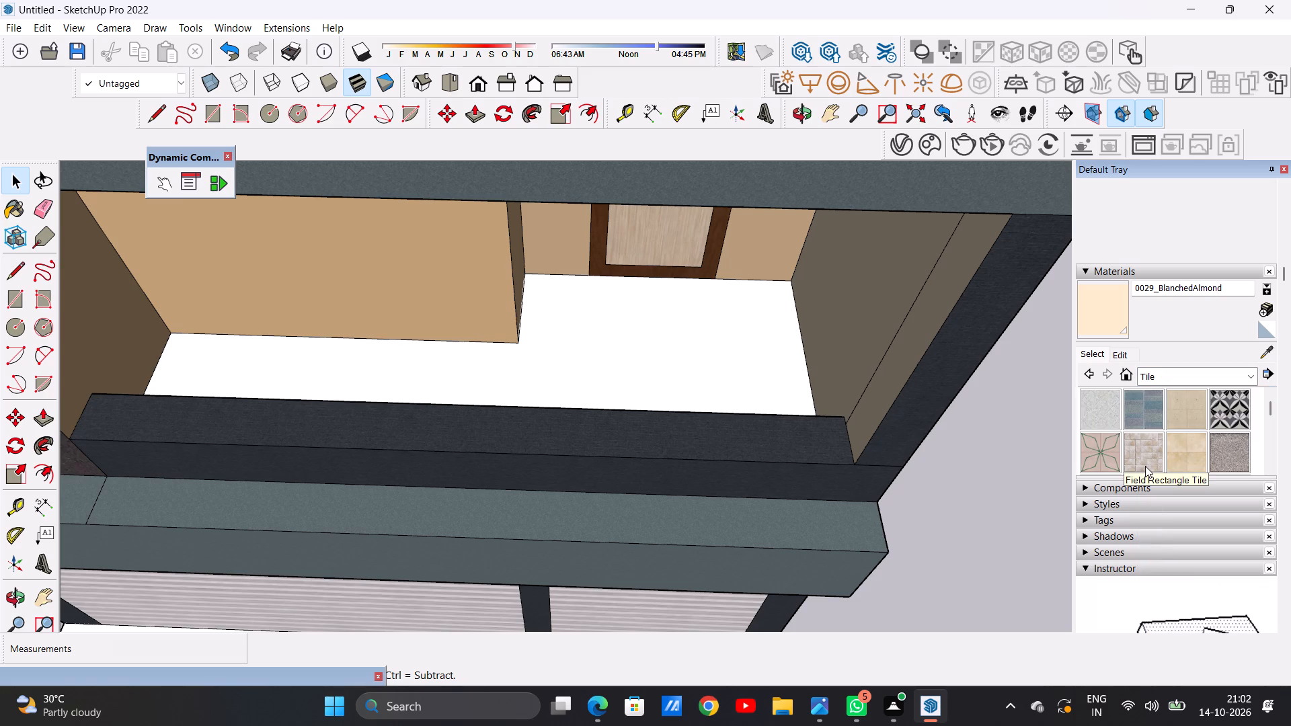
pyautogui.click(1154, 379)
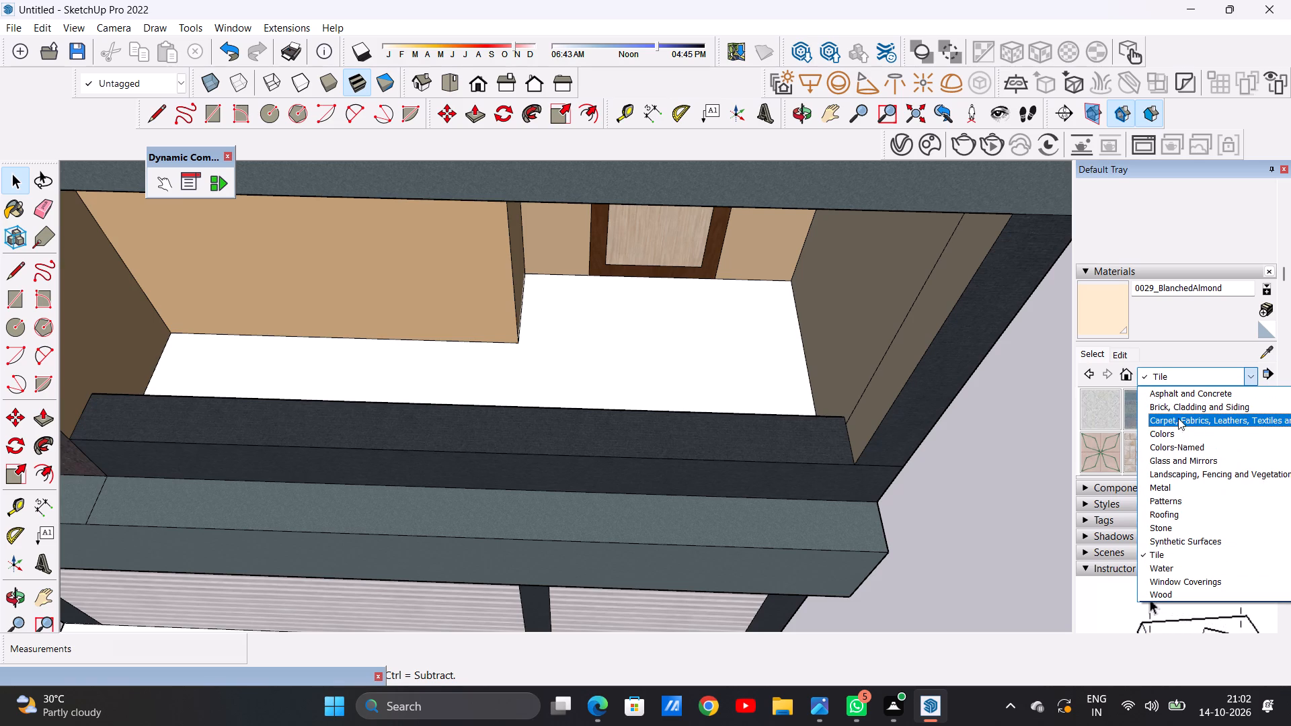
pyautogui.click(1178, 417)
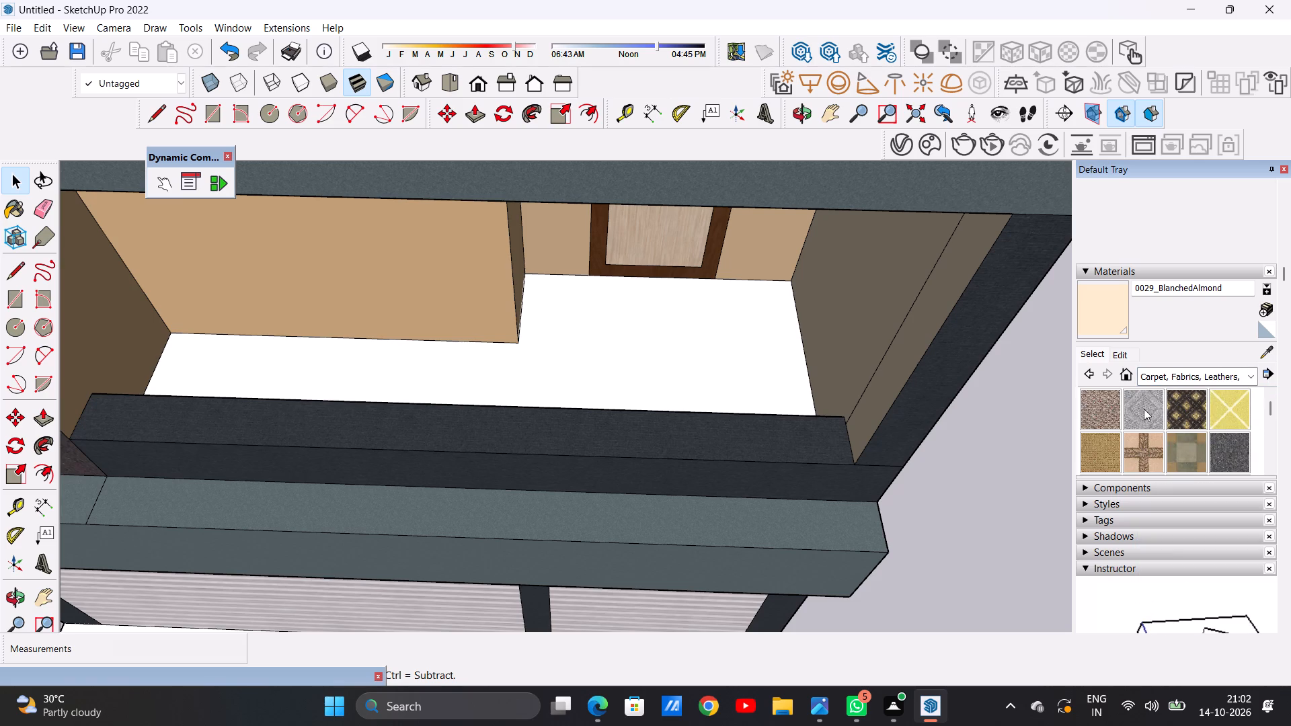
pyautogui.scroll(-3, 1152, 419)
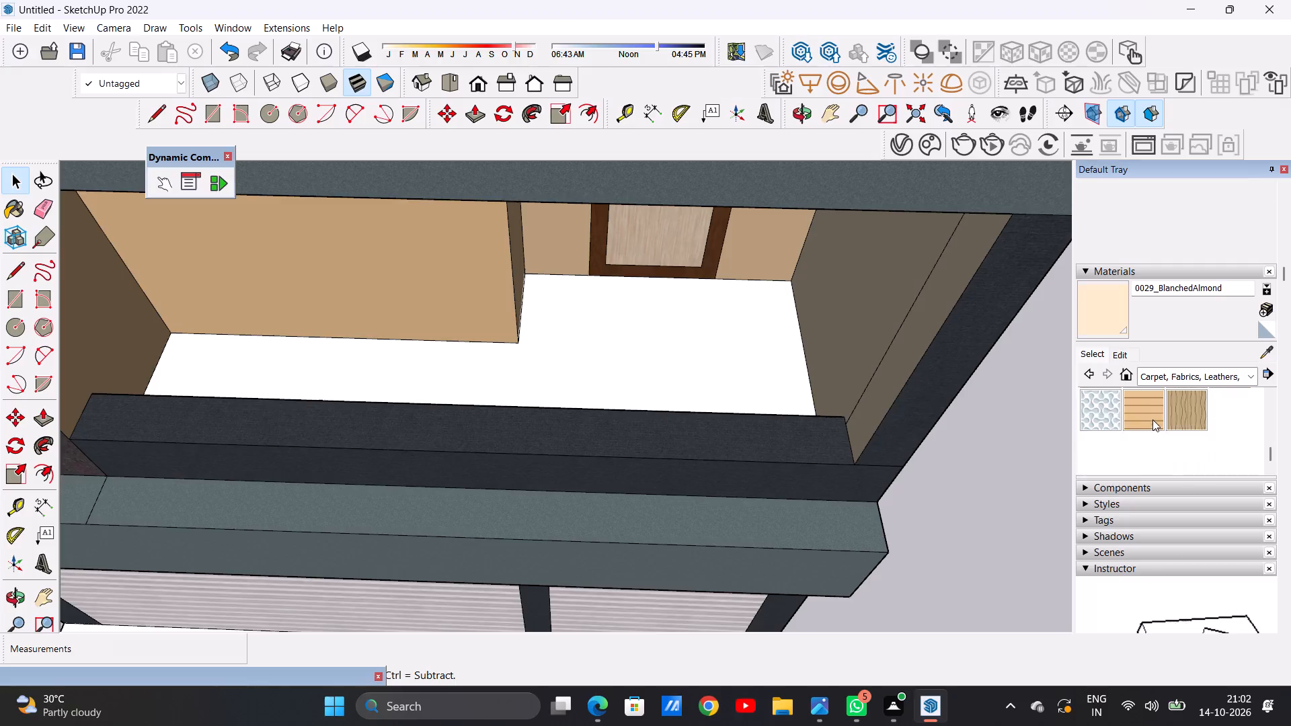
pyautogui.scroll(2, 1149, 426)
pyautogui.scroll(-1, 1190, 428)
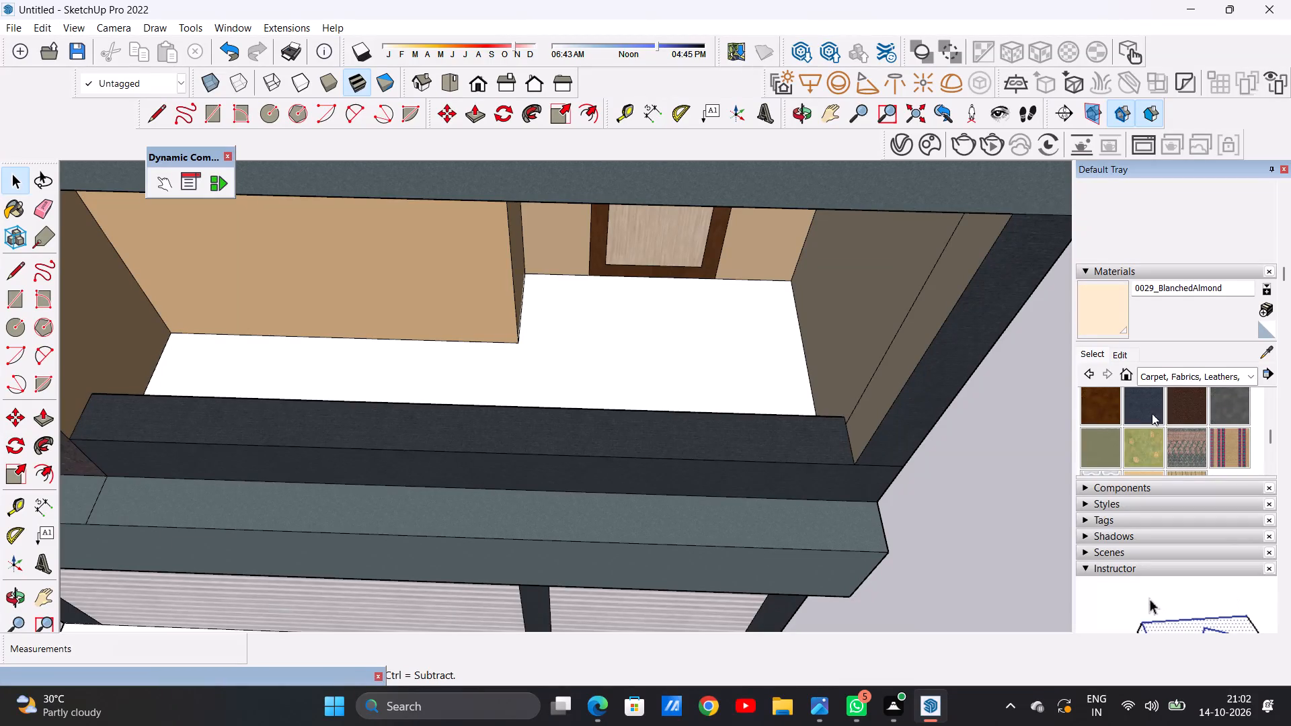
pyautogui.scroll(1, 1147, 412)
pyautogui.click(1184, 432)
pyautogui.click(685, 365)
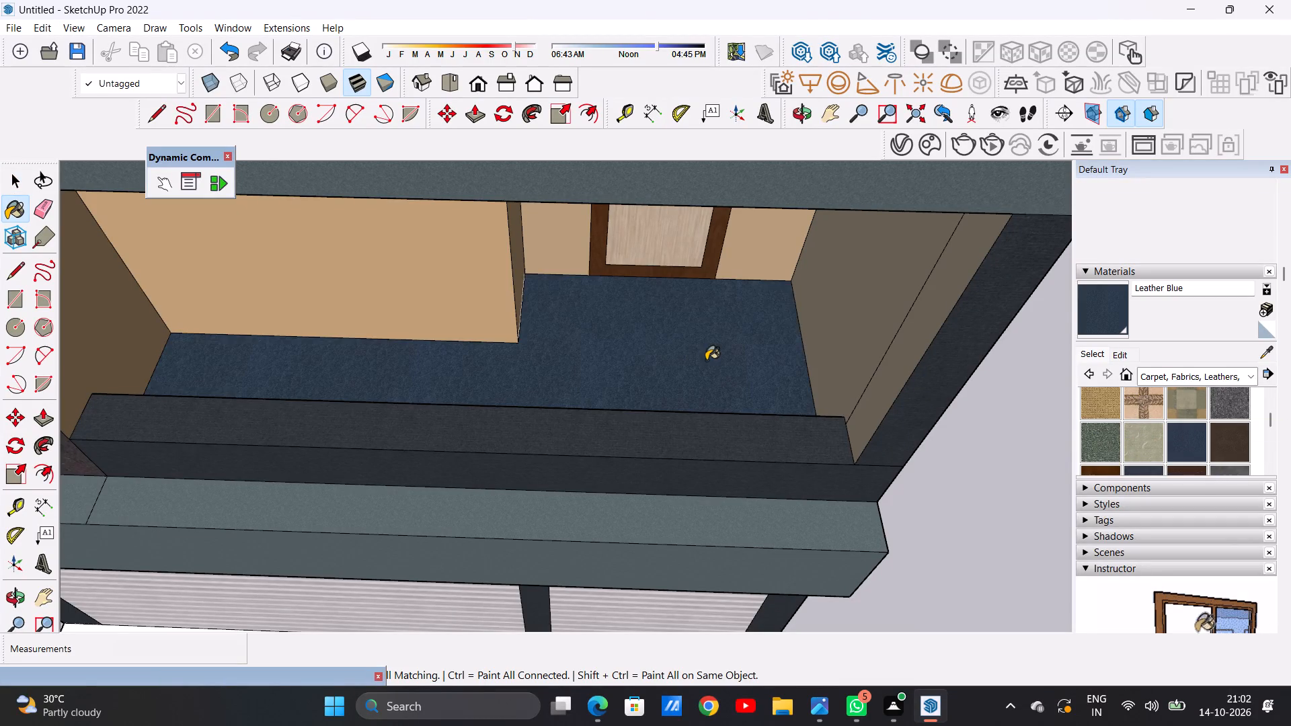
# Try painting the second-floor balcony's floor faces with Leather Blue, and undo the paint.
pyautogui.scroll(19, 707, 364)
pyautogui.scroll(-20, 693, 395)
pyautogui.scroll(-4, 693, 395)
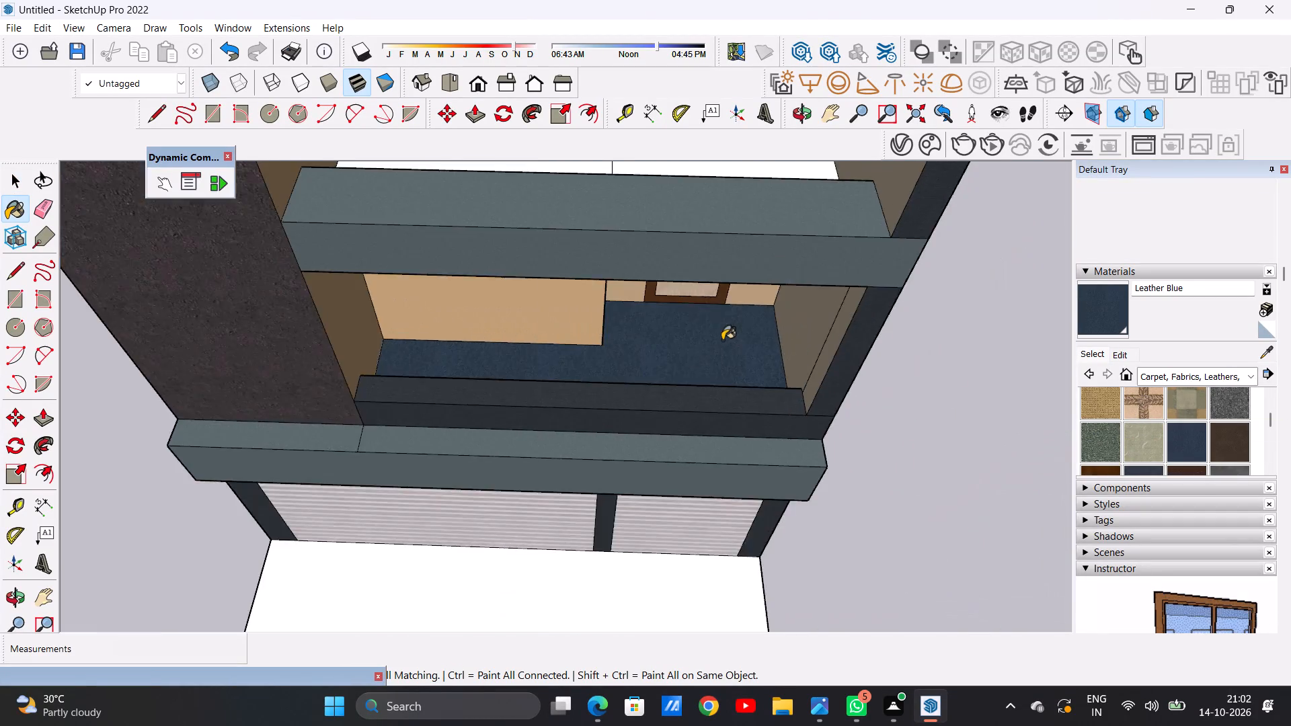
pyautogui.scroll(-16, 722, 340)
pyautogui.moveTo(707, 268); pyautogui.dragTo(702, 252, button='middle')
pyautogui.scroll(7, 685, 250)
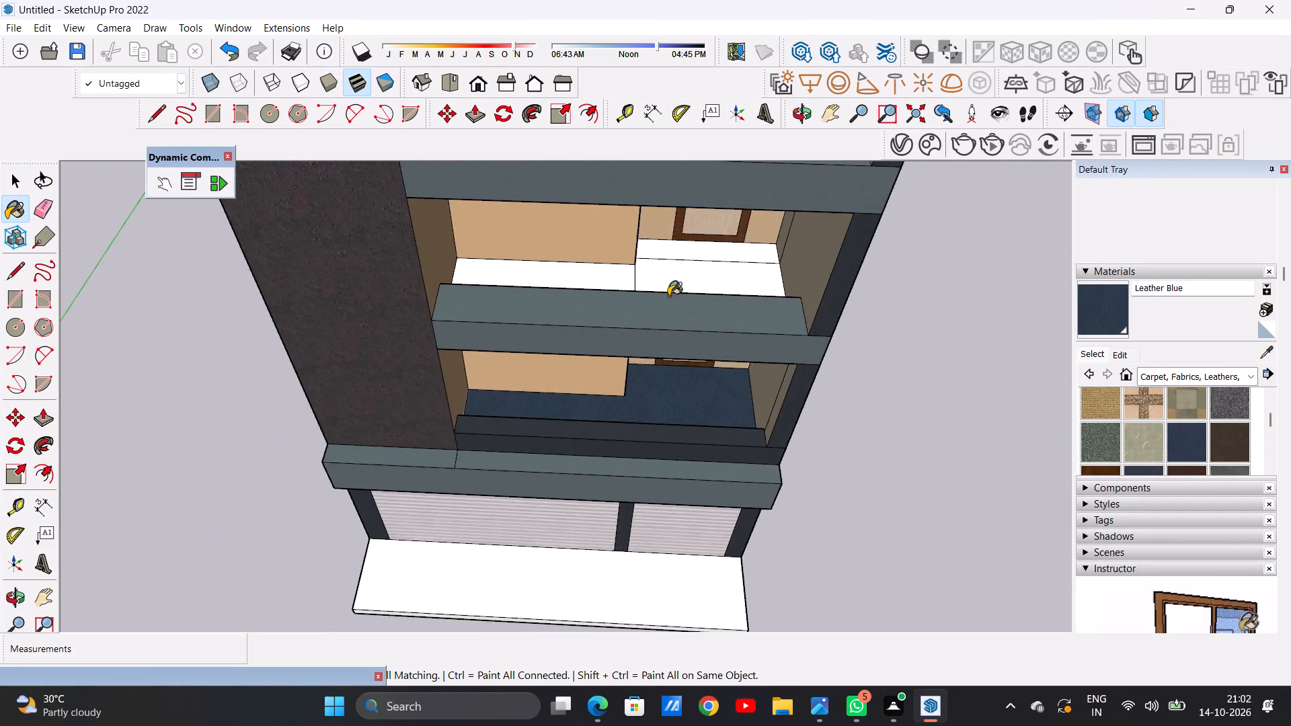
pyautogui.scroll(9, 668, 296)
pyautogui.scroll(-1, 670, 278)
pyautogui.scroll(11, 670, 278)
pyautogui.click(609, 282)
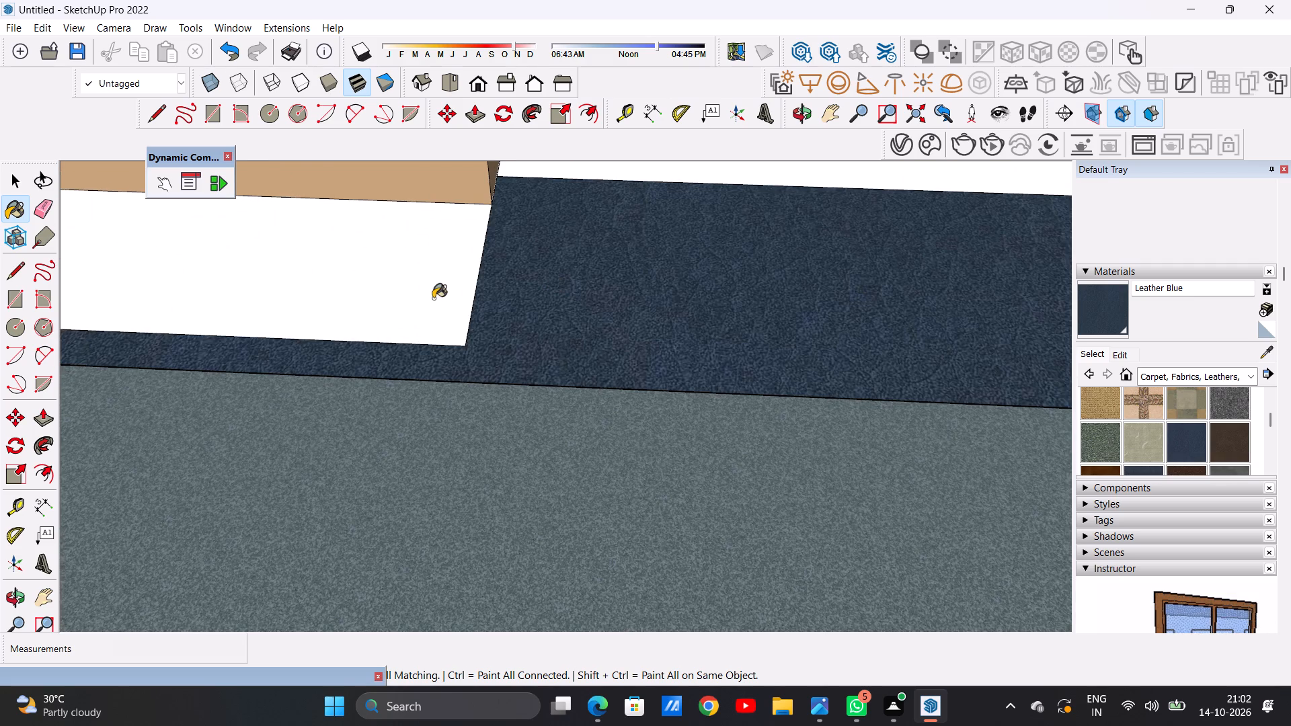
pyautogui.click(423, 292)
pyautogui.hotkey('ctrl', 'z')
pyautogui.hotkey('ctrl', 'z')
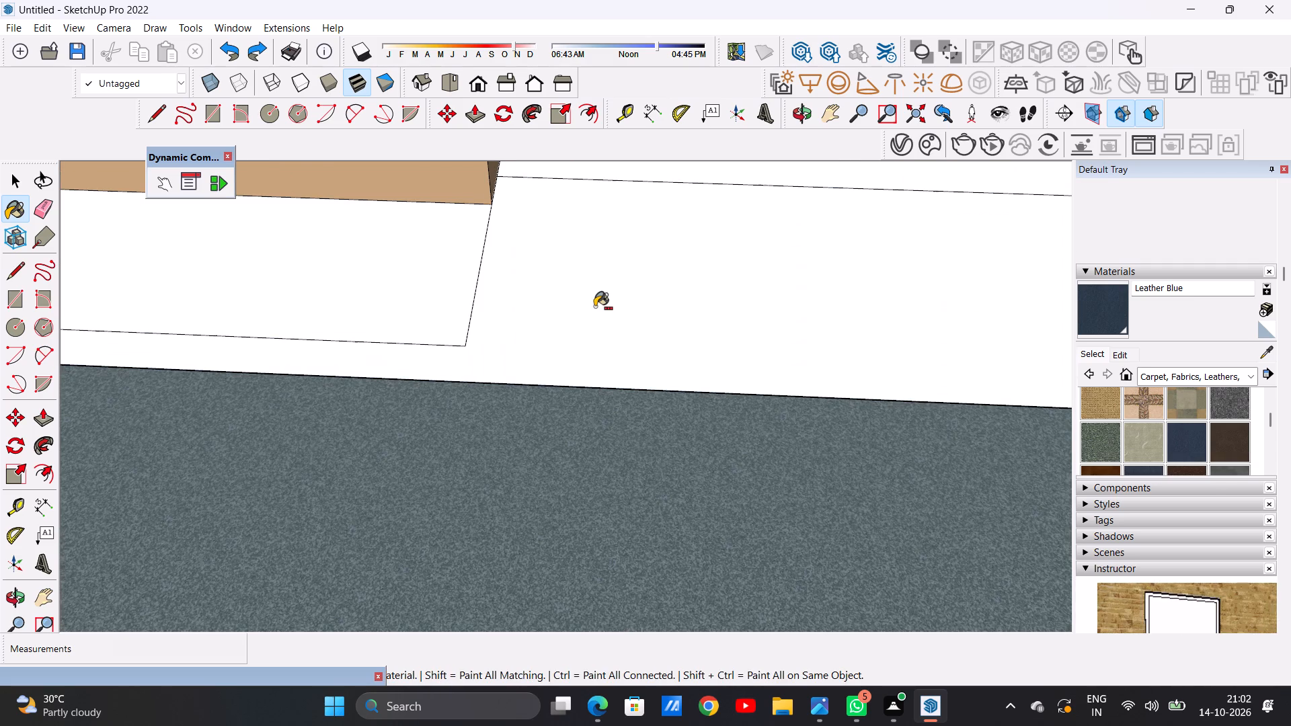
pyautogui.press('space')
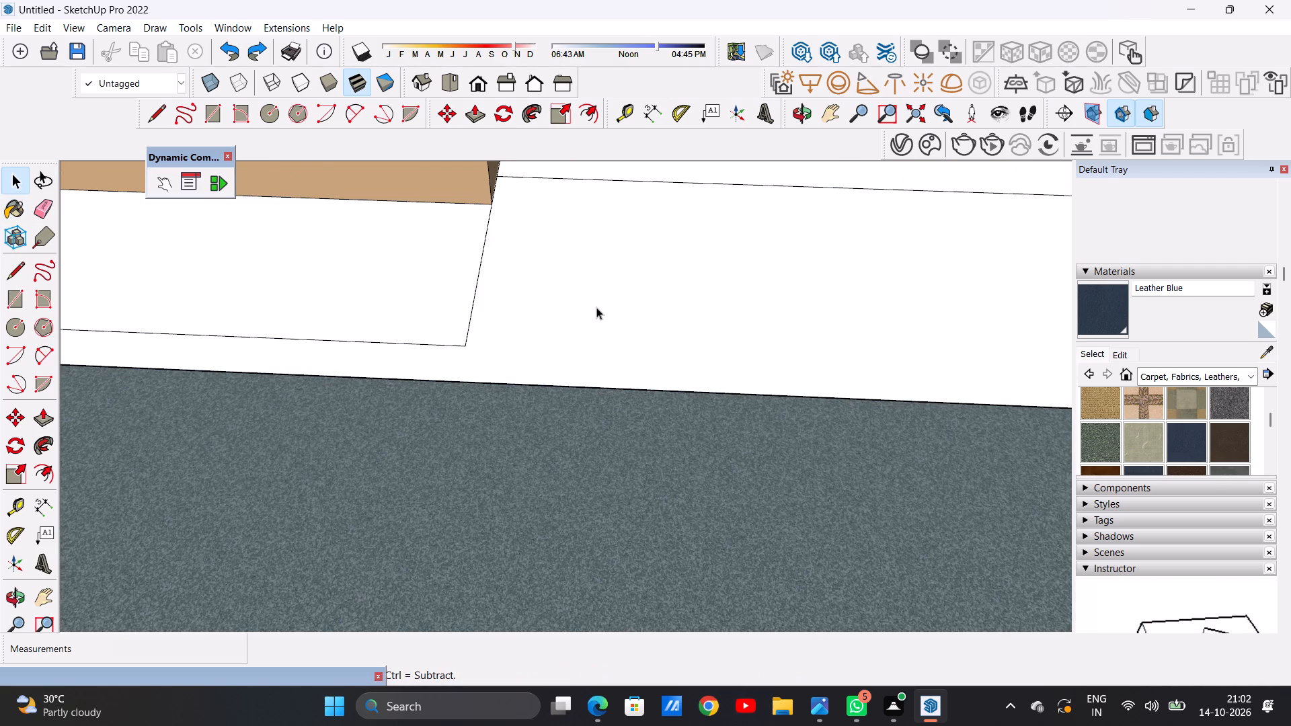
# Compare the first-floor balcony's Leather Blue floor with the unpainted balcony floors above, both closely and from a distance.
pyautogui.scroll(1, 596, 307)
pyautogui.scroll(-14, 534, 331)
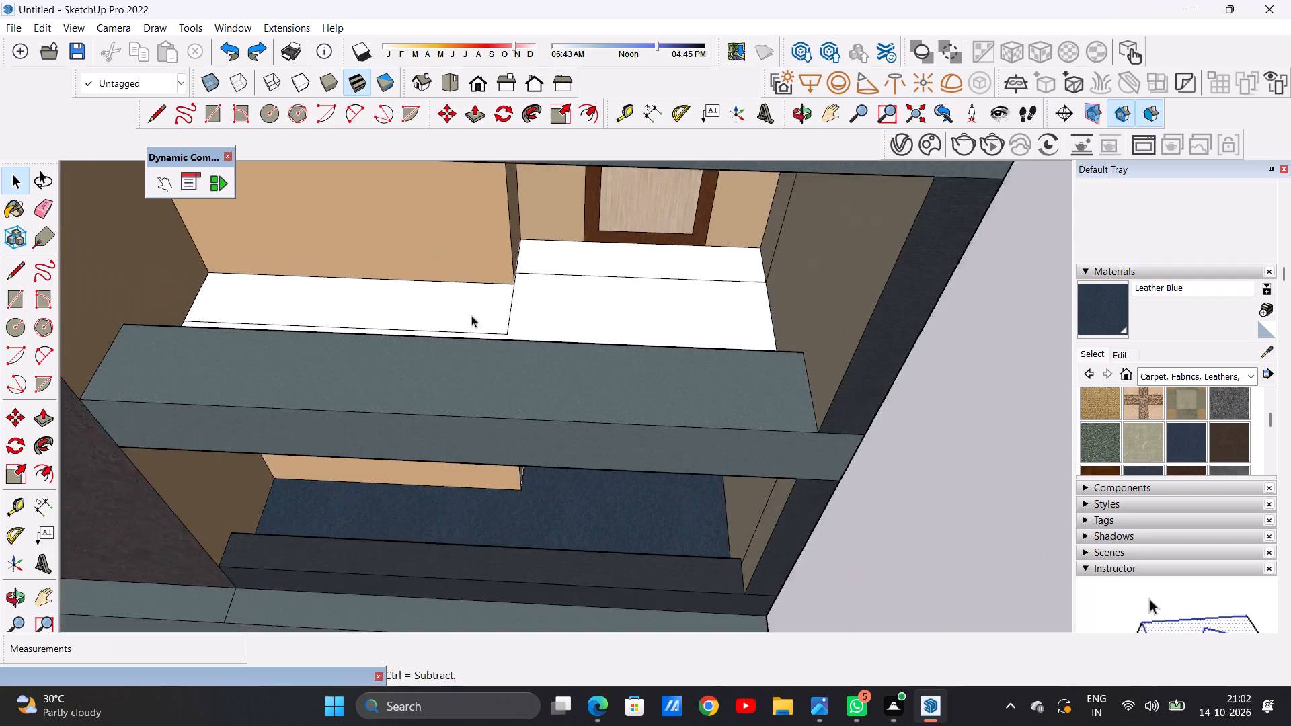
pyautogui.scroll(-10, 471, 315)
pyautogui.moveTo(555, 436); pyautogui.dragTo(551, 335, button='middle')
pyautogui.scroll(8, 570, 413)
pyautogui.moveTo(507, 417); pyautogui.dragTo(442, 503, button='middle')
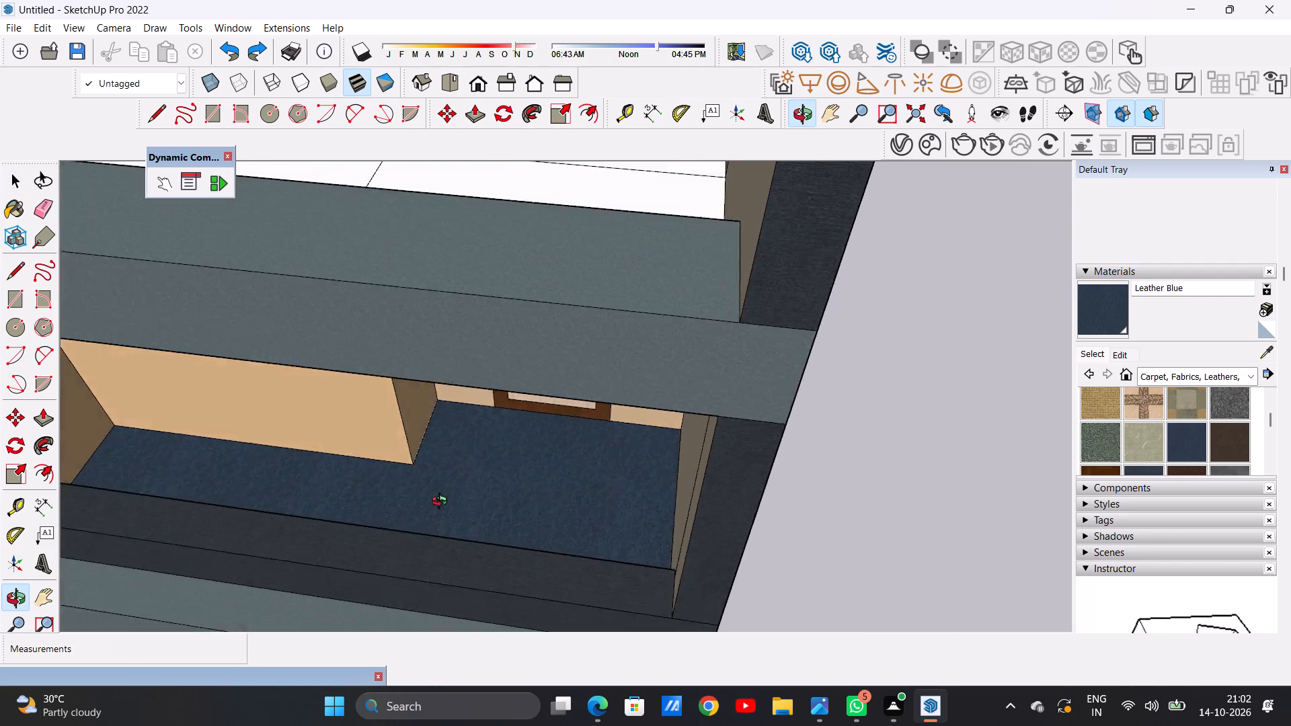
pyautogui.moveTo(442, 503); pyautogui.dragTo(714, 438, button='middle')
pyautogui.scroll(8, 715, 435)
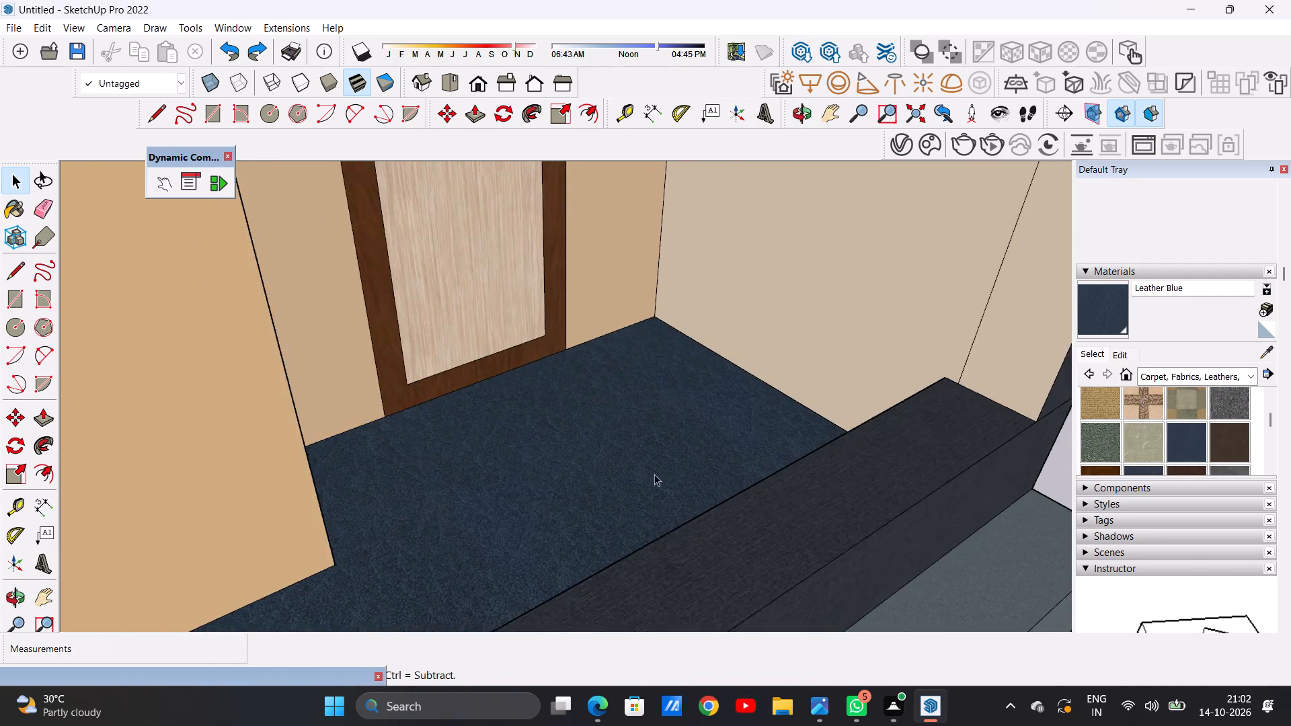
pyautogui.scroll(5, 654, 474)
pyautogui.scroll(9, 537, 469)
pyautogui.scroll(-20, 511, 467)
pyautogui.scroll(-11, 511, 467)
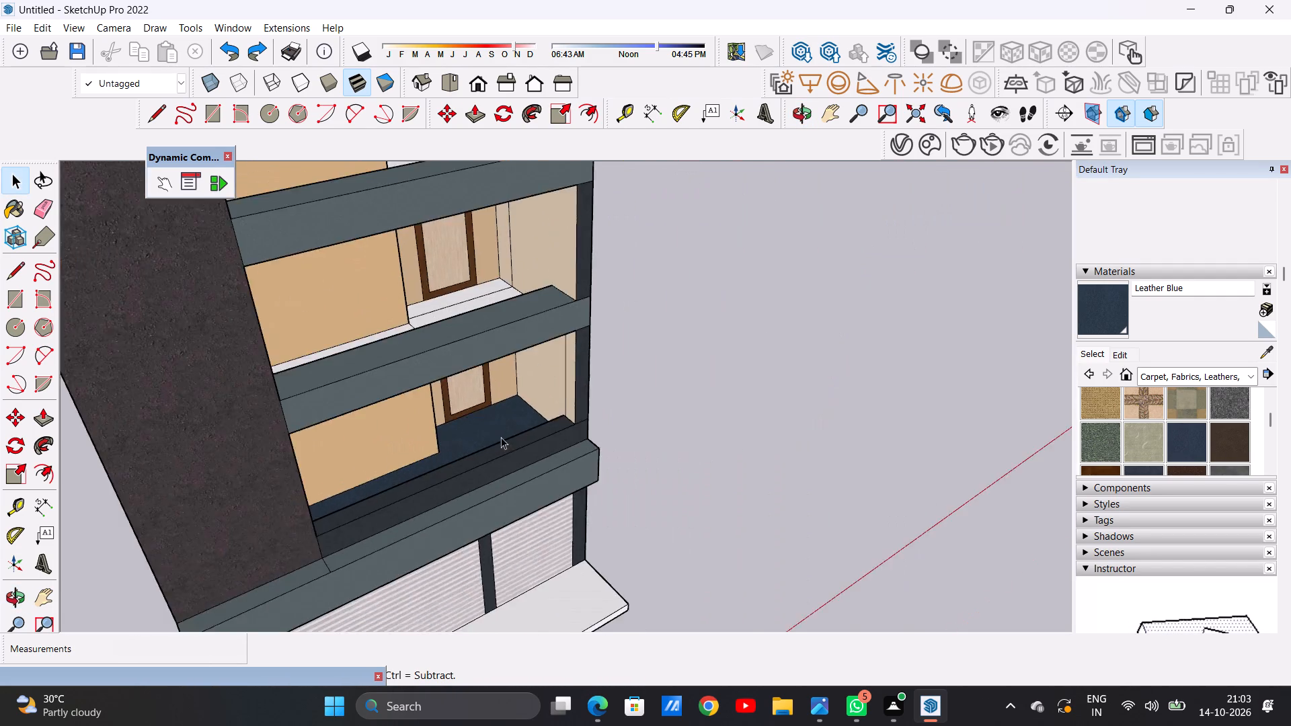
pyautogui.scroll(-8, 501, 437)
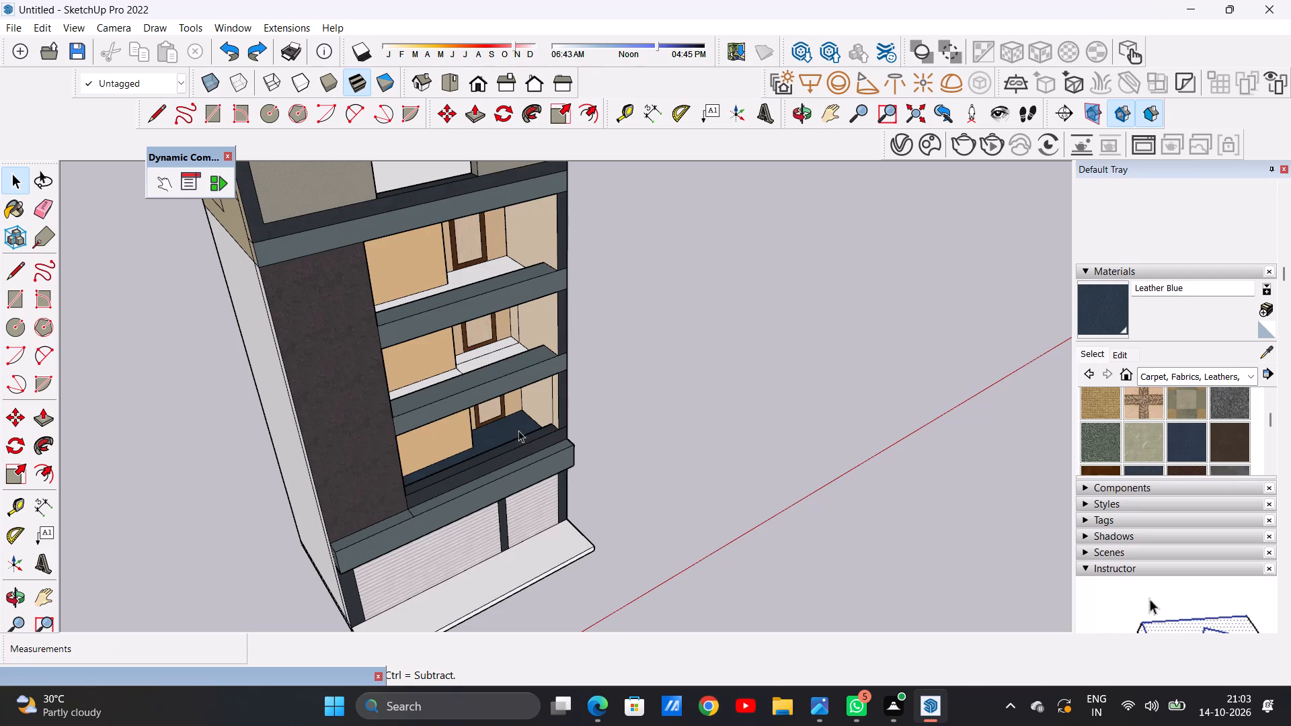
# Examine the unpainted second-floor balcony floor and its dividing edges, and browse the Carpet, Fabrics, Leathers swatches.
pyautogui.scroll(4, 500, 350)
pyautogui.moveTo(493, 354); pyautogui.dragTo(379, 398, button='middle')
pyautogui.scroll(10, 427, 364)
pyautogui.moveTo(462, 338); pyautogui.dragTo(461, 374, button='middle')
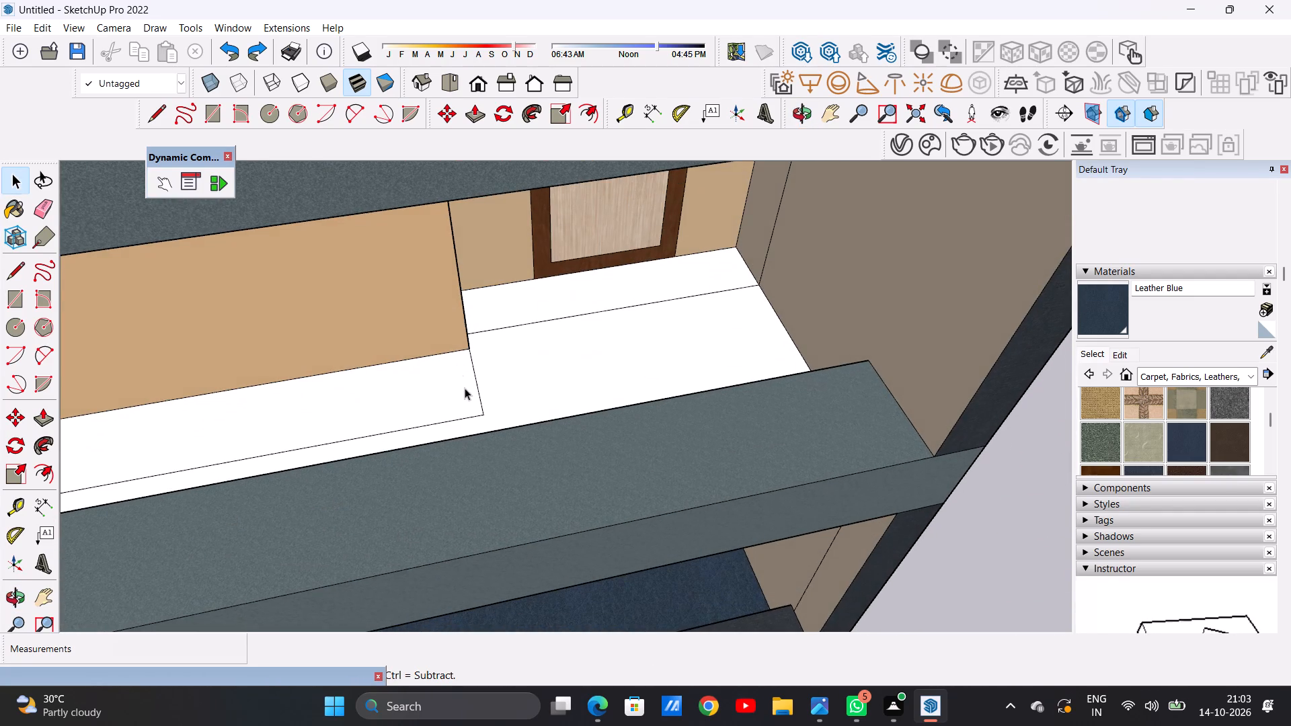
pyautogui.scroll(4, 469, 399)
pyautogui.press('space')
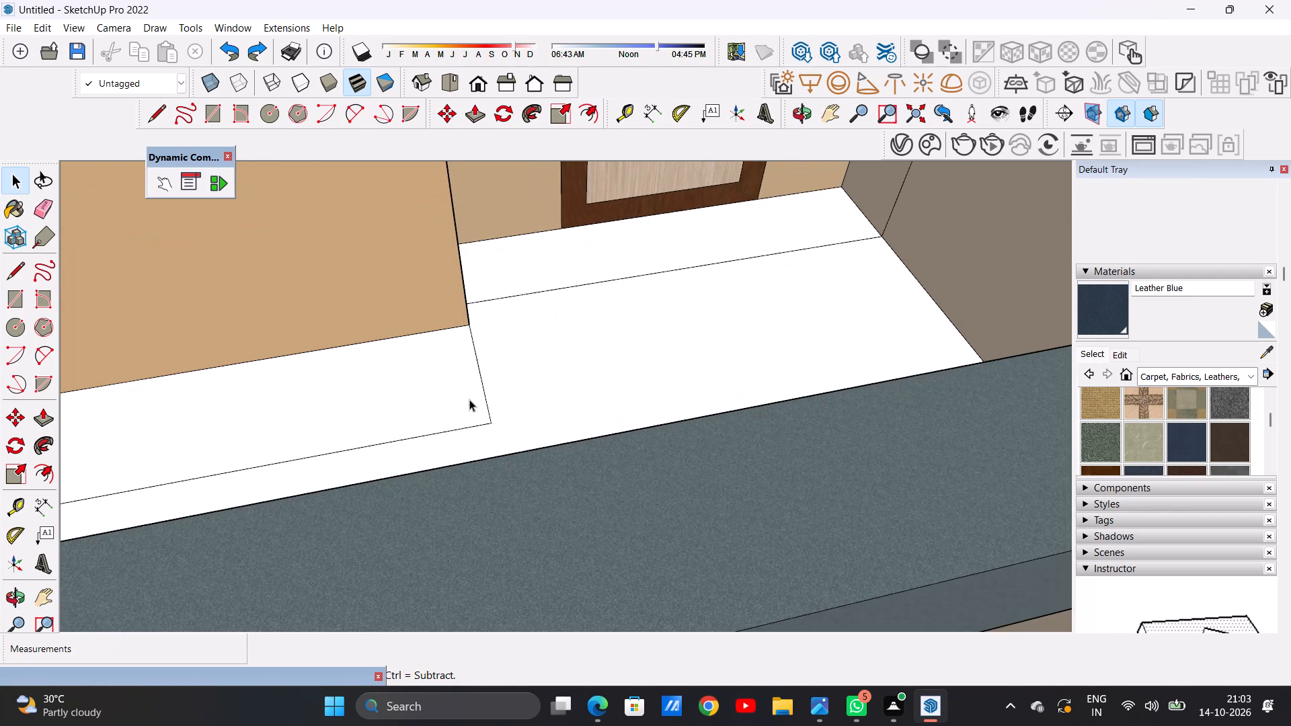
pyautogui.scroll(-8, 519, 363)
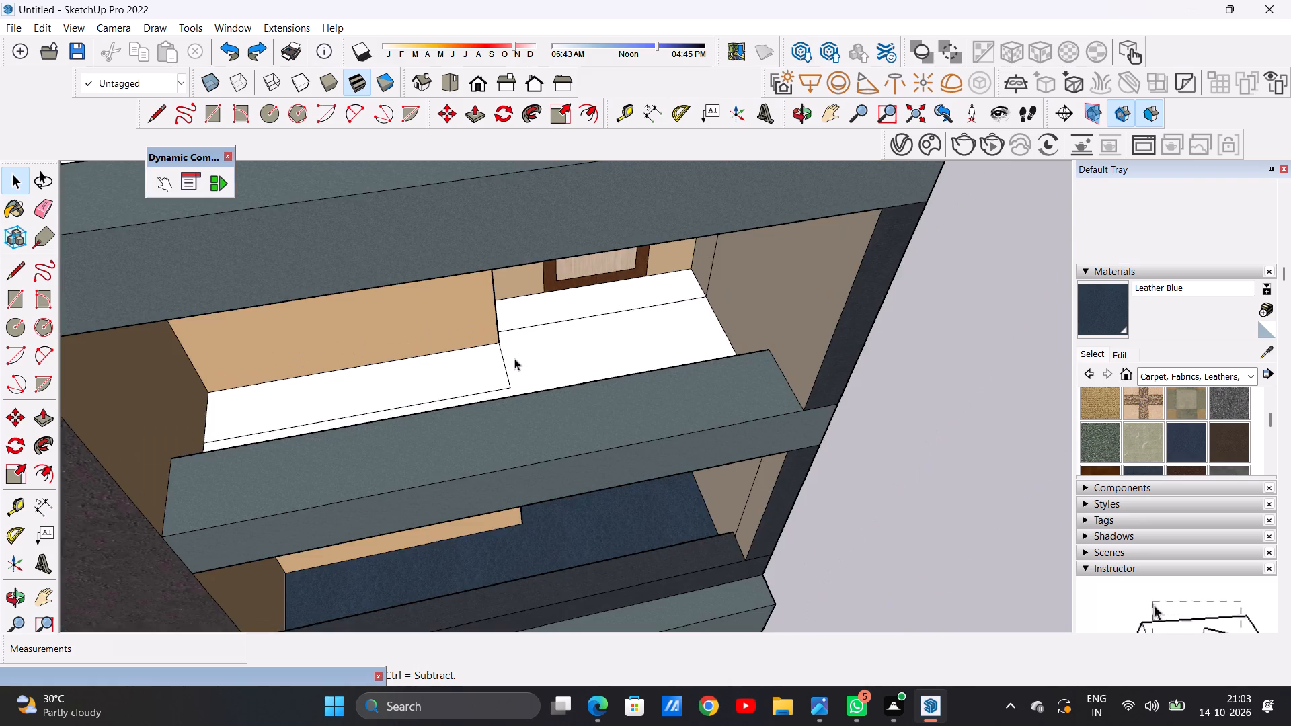
pyautogui.scroll(-5, 510, 347)
pyautogui.moveTo(555, 329); pyautogui.dragTo(444, 342, button='middle')
pyautogui.scroll(3, 533, 343)
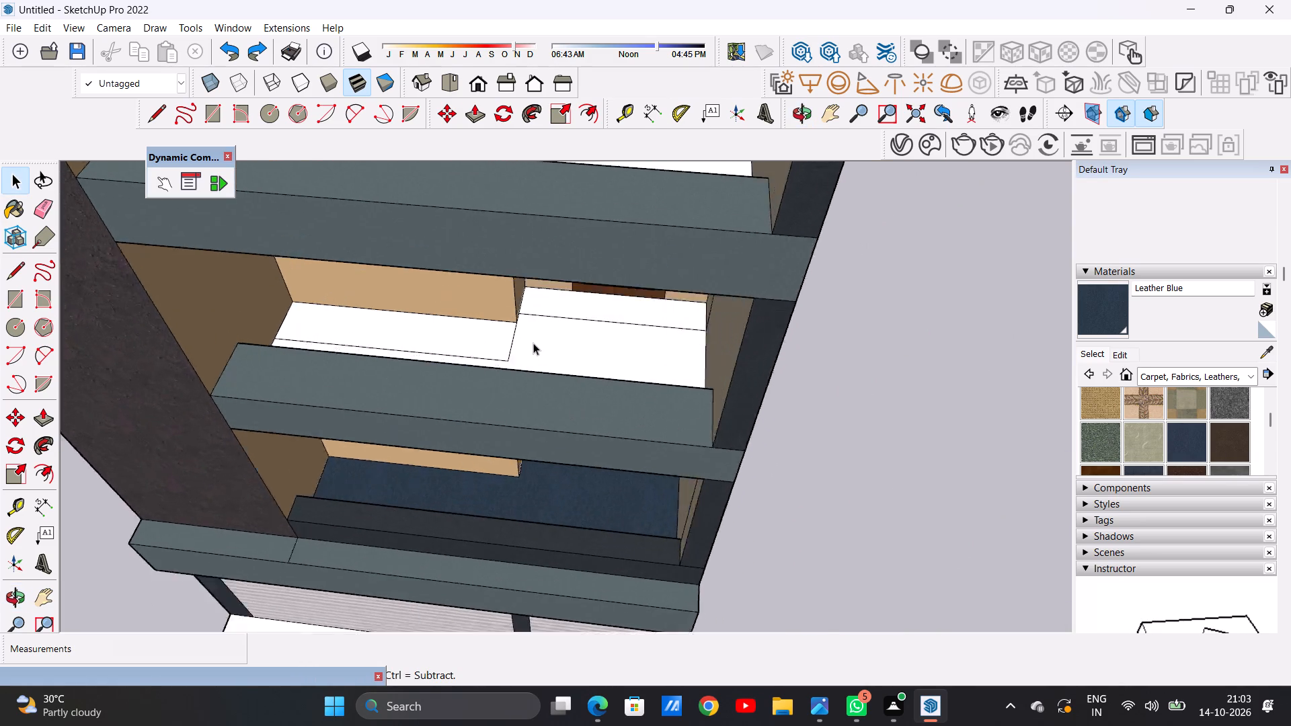
pyautogui.scroll(13, 533, 343)
pyautogui.press('space')
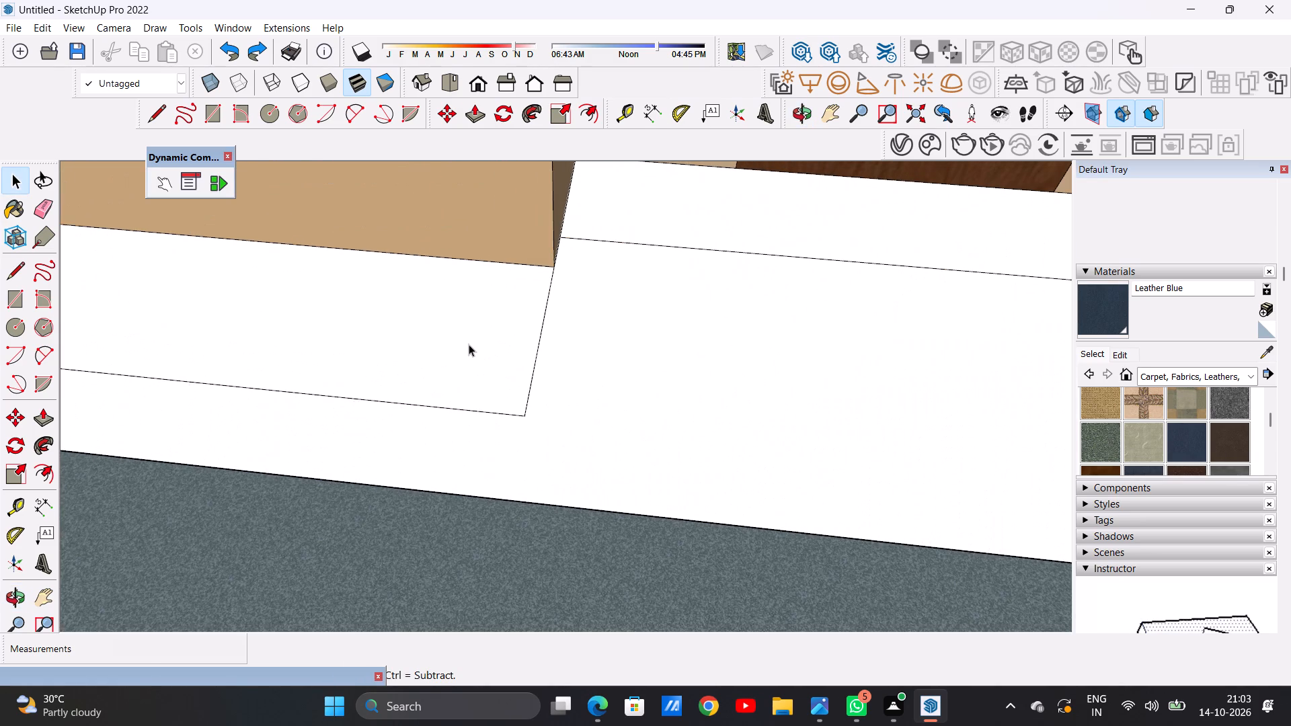
pyautogui.scroll(-1, 1126, 413)
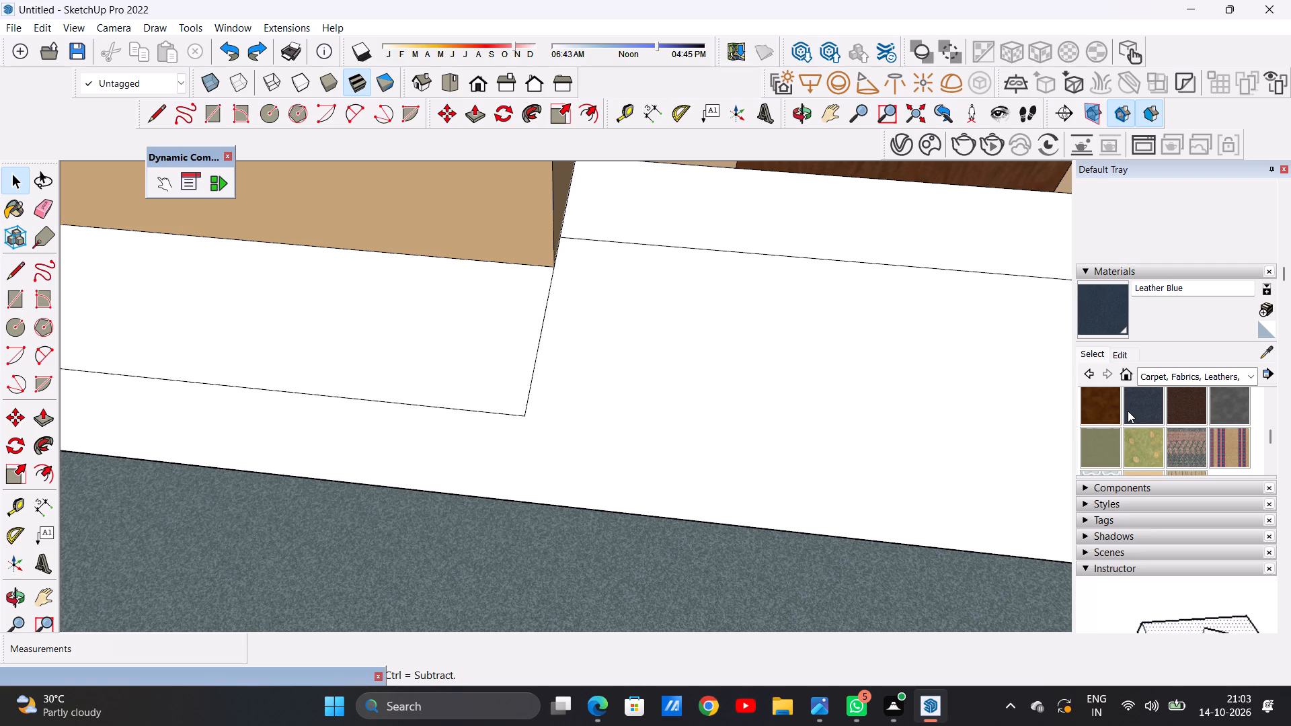
pyautogui.scroll(-9, 582, 392)
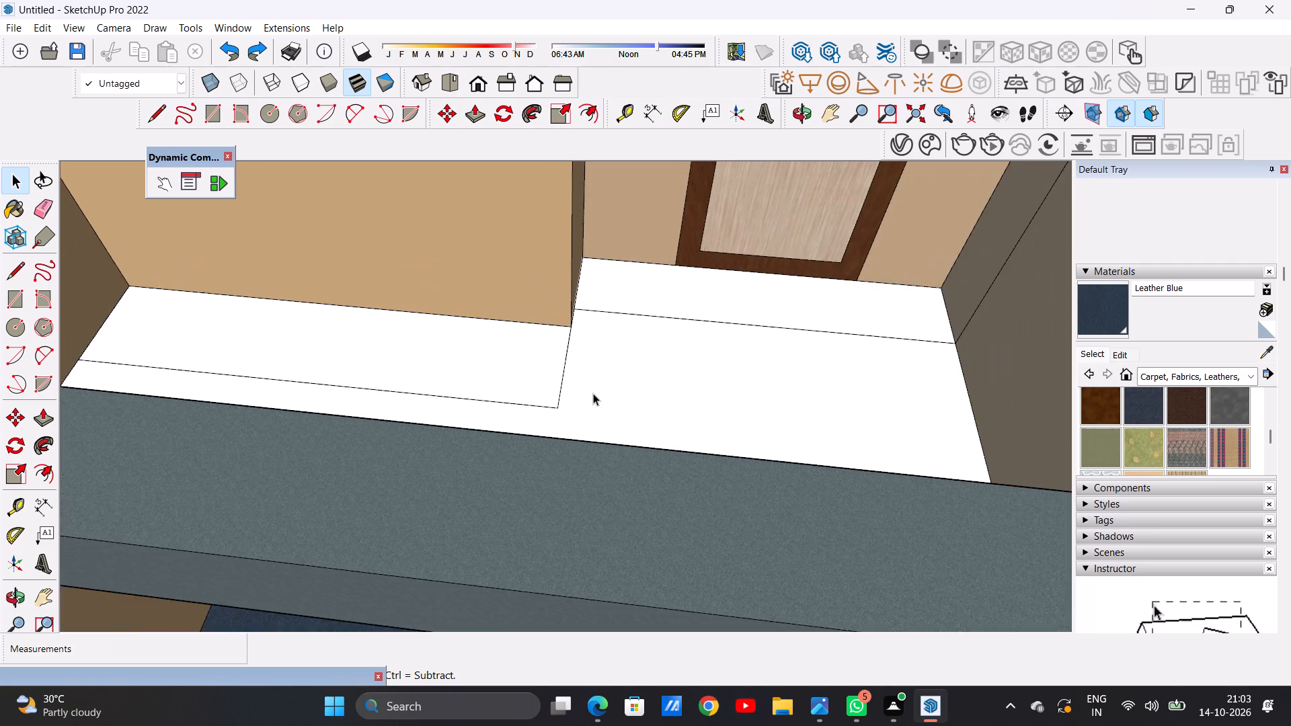
pyautogui.scroll(-9, 593, 393)
pyautogui.scroll(10, 626, 361)
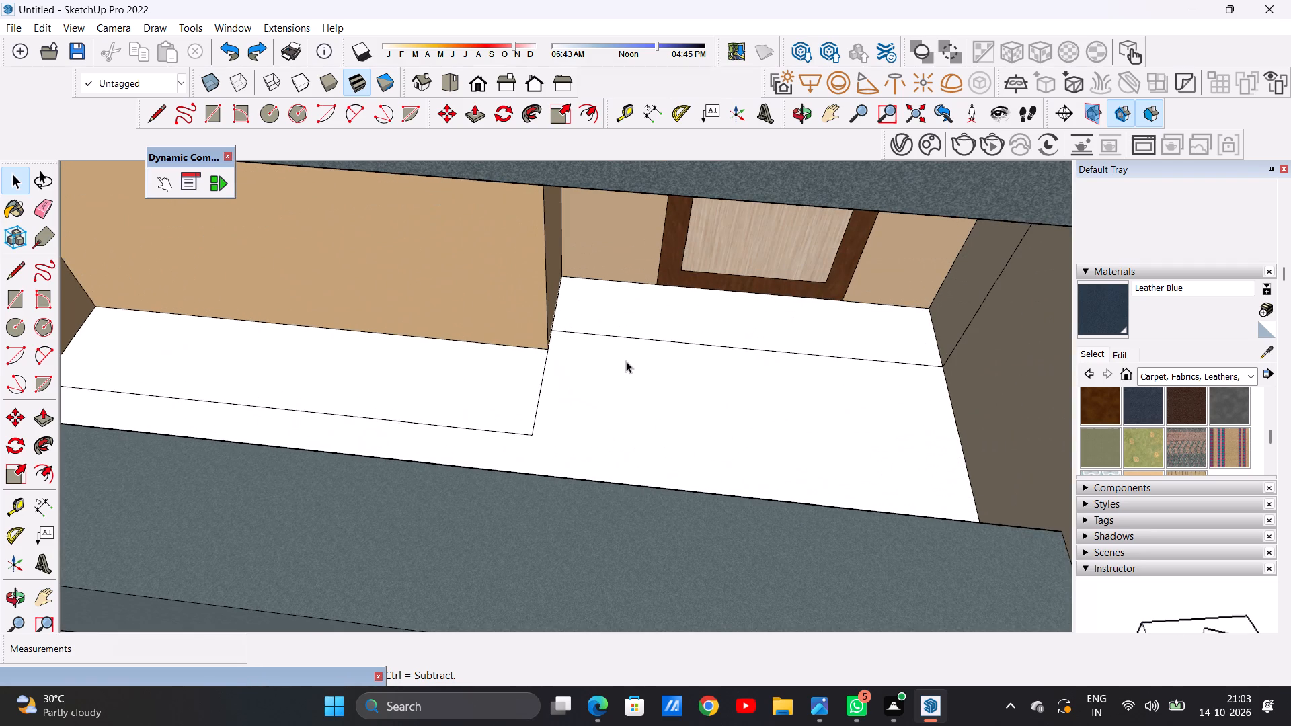
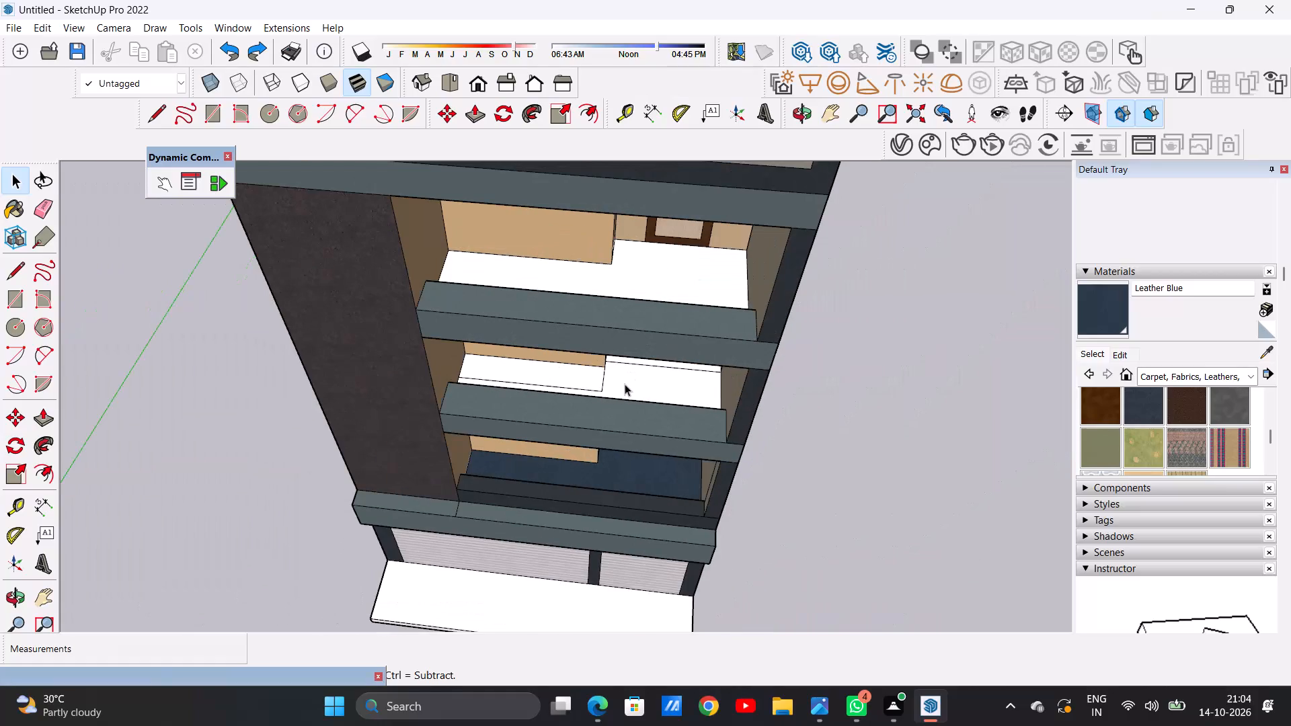
# Paint all the second-floor balcony's floor faces with Leather Red Brown from the Carpet, Fabrics, Leathers collection.
pyautogui.scroll(8, 632, 396)
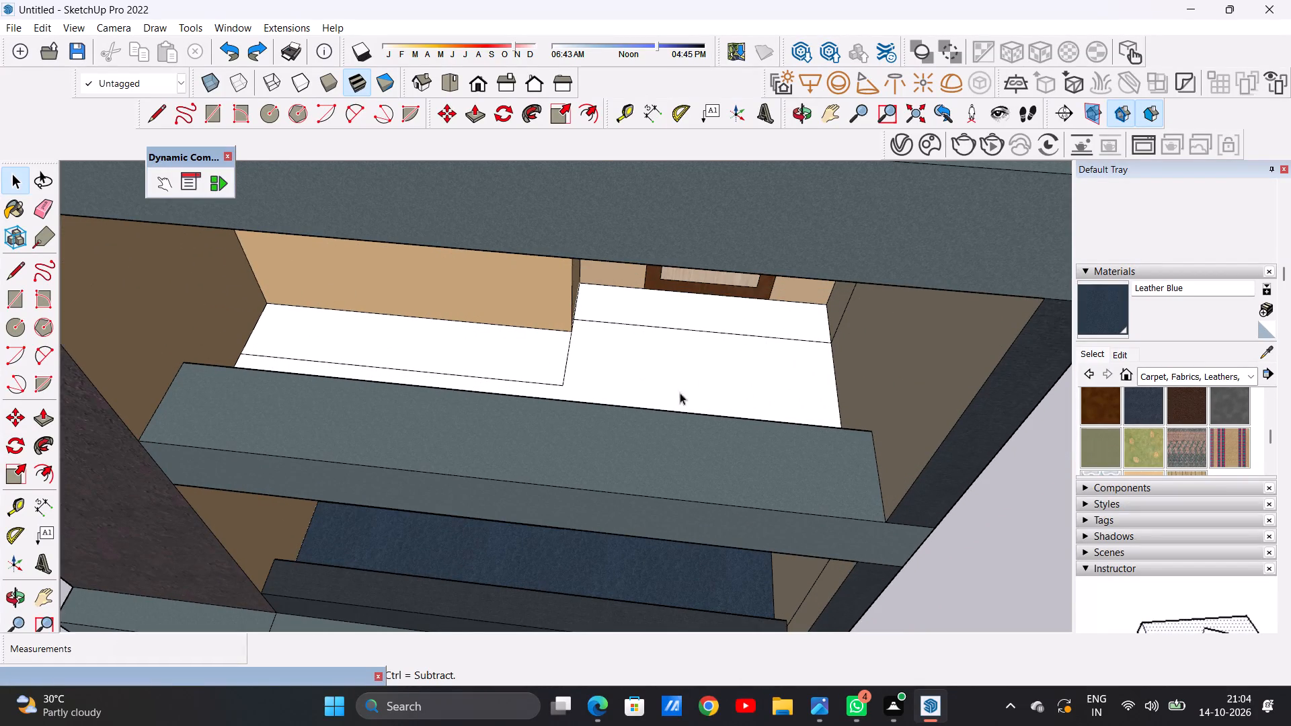
pyautogui.click(1109, 403)
pyautogui.click(754, 404)
pyautogui.scroll(5, 744, 378)
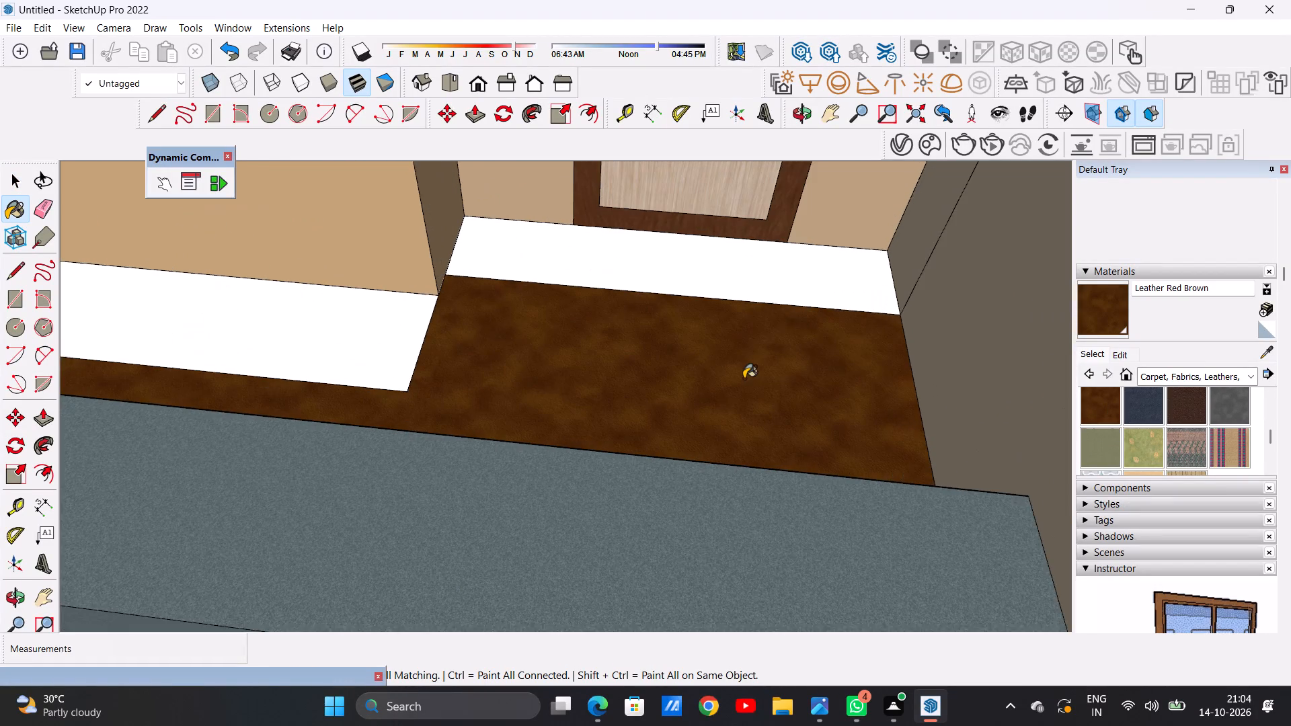
pyautogui.scroll(2, 744, 378)
pyautogui.click(721, 285)
pyautogui.scroll(-2, 734, 305)
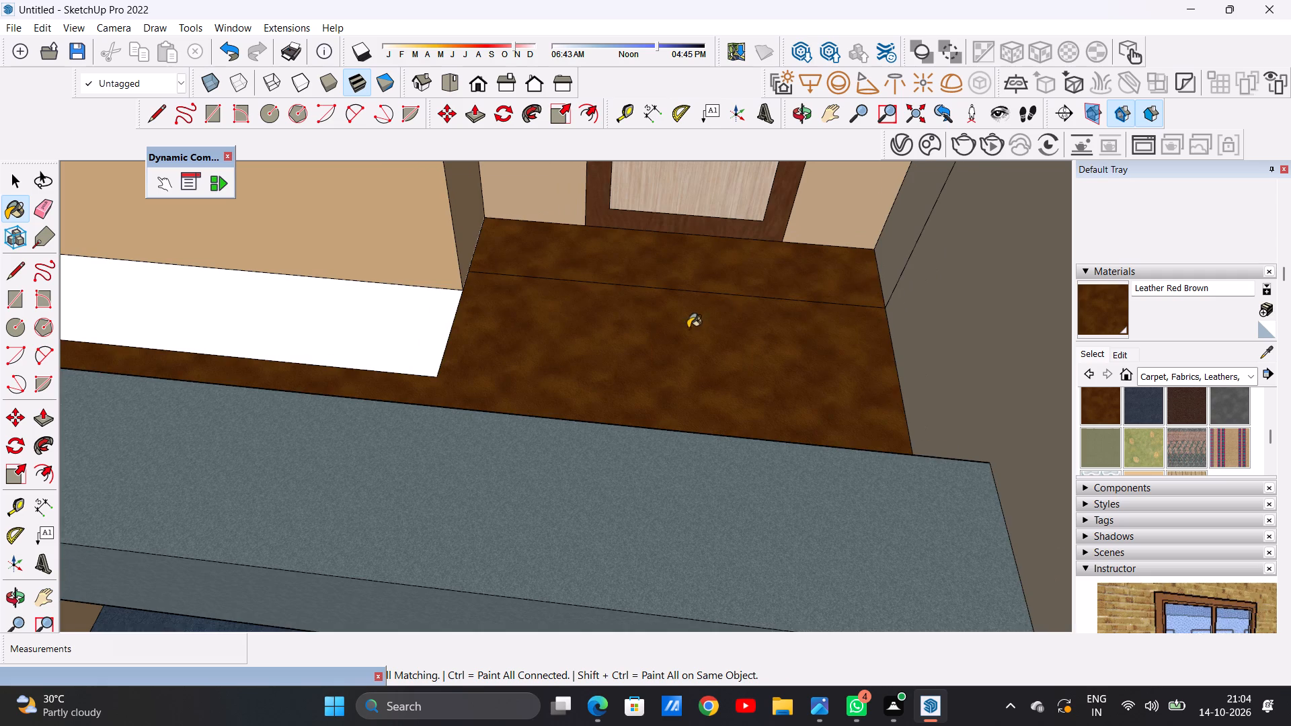
pyautogui.scroll(-3, 681, 330)
pyautogui.scroll(6, 479, 339)
pyautogui.click(477, 339)
pyautogui.scroll(-10, 609, 353)
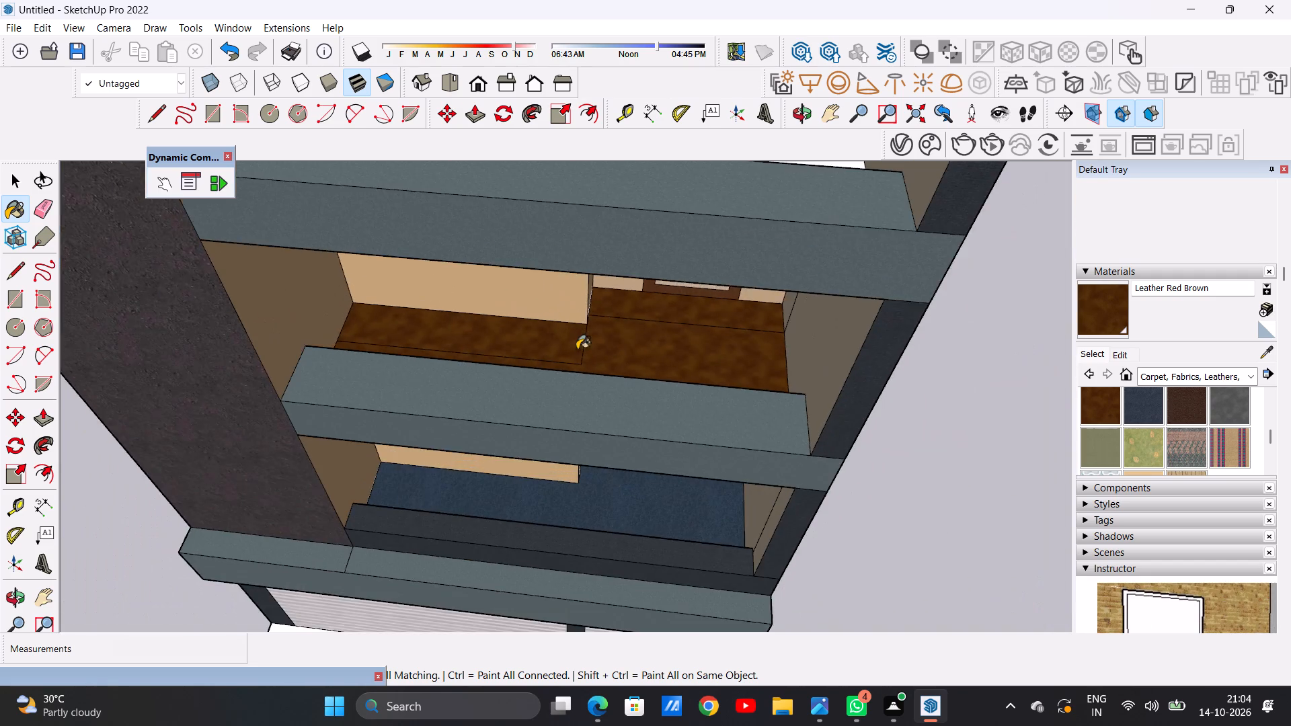
pyautogui.scroll(-12, 577, 350)
pyautogui.scroll(-1, 636, 288)
# Paint the third-floor balcony's floor with Carpet Diamond Olive, after browsing the Carpet, Fabrics, Leathers swatches.
pyautogui.scroll(6, 636, 288)
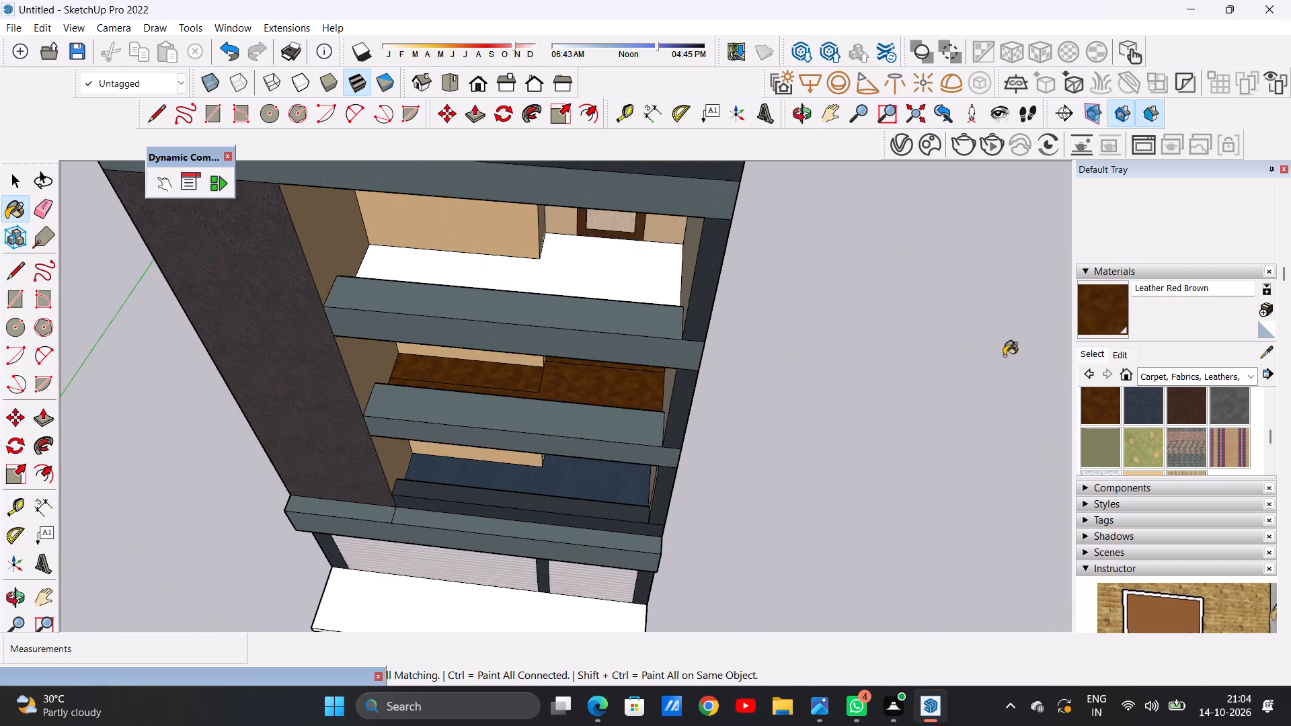
pyautogui.scroll(-1, 1140, 420)
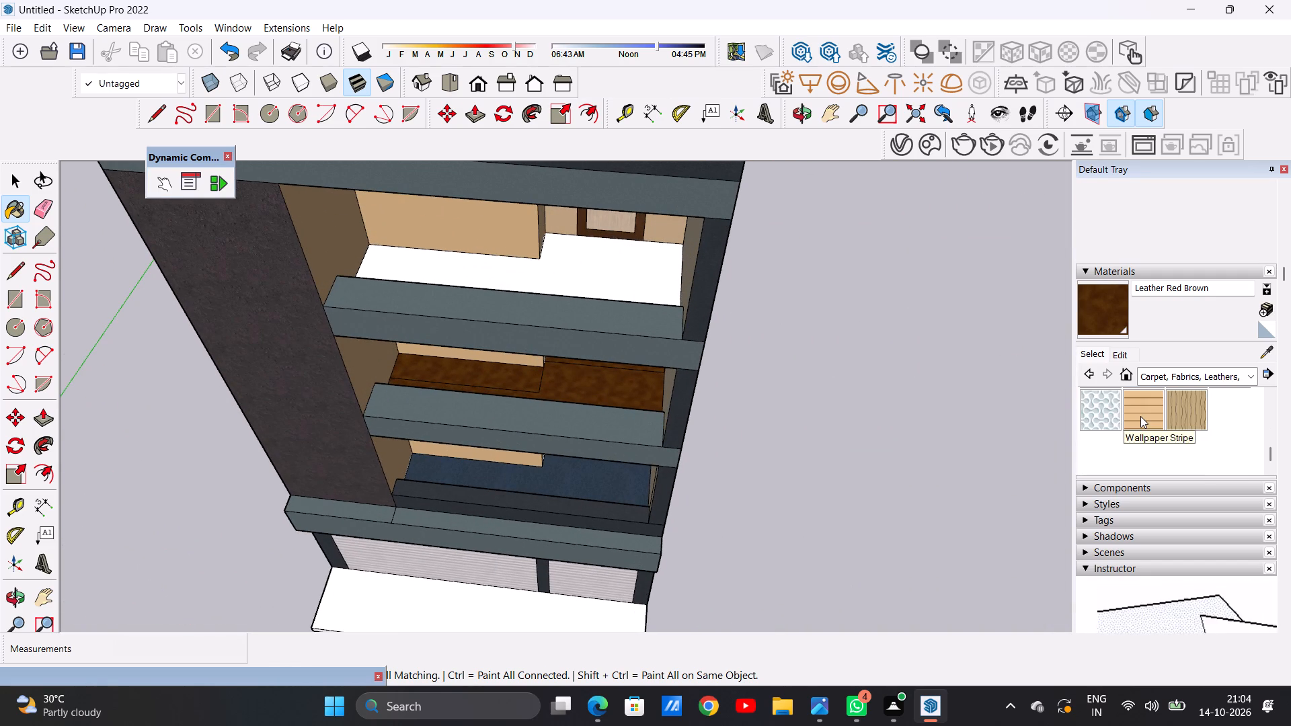
pyautogui.scroll(1, 1140, 416)
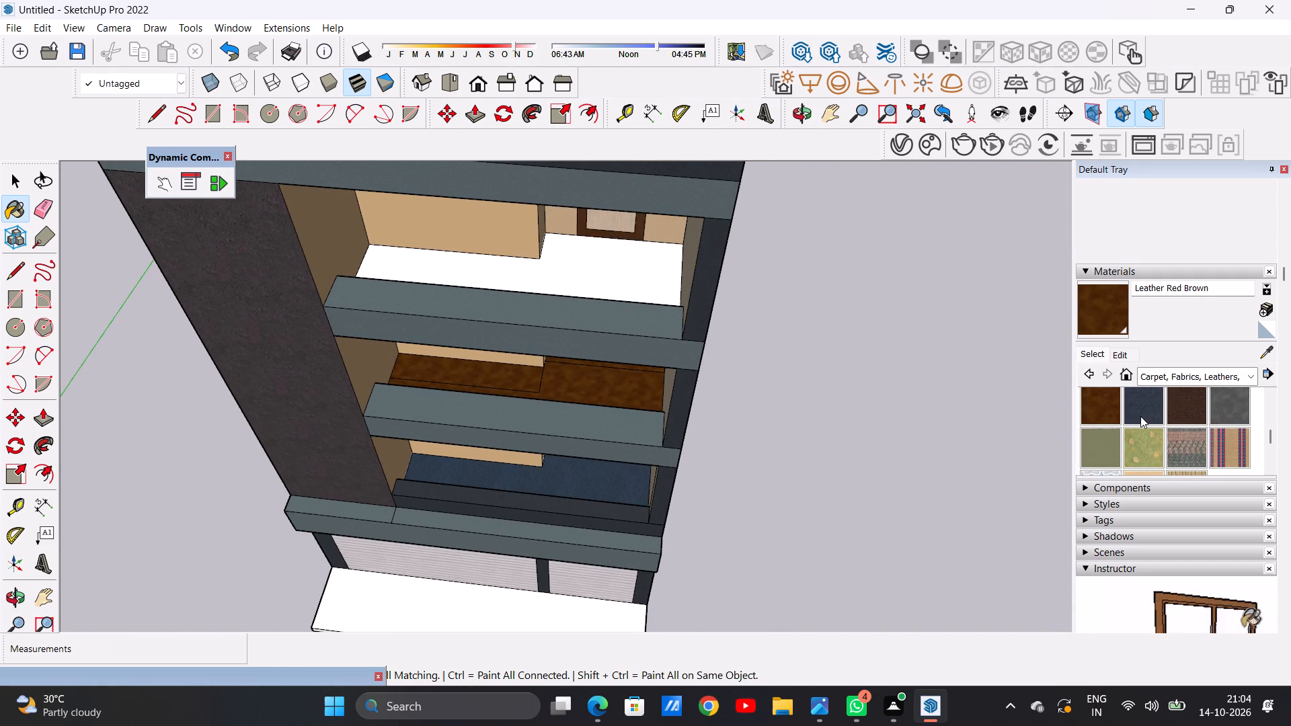
pyautogui.scroll(-1, 1146, 415)
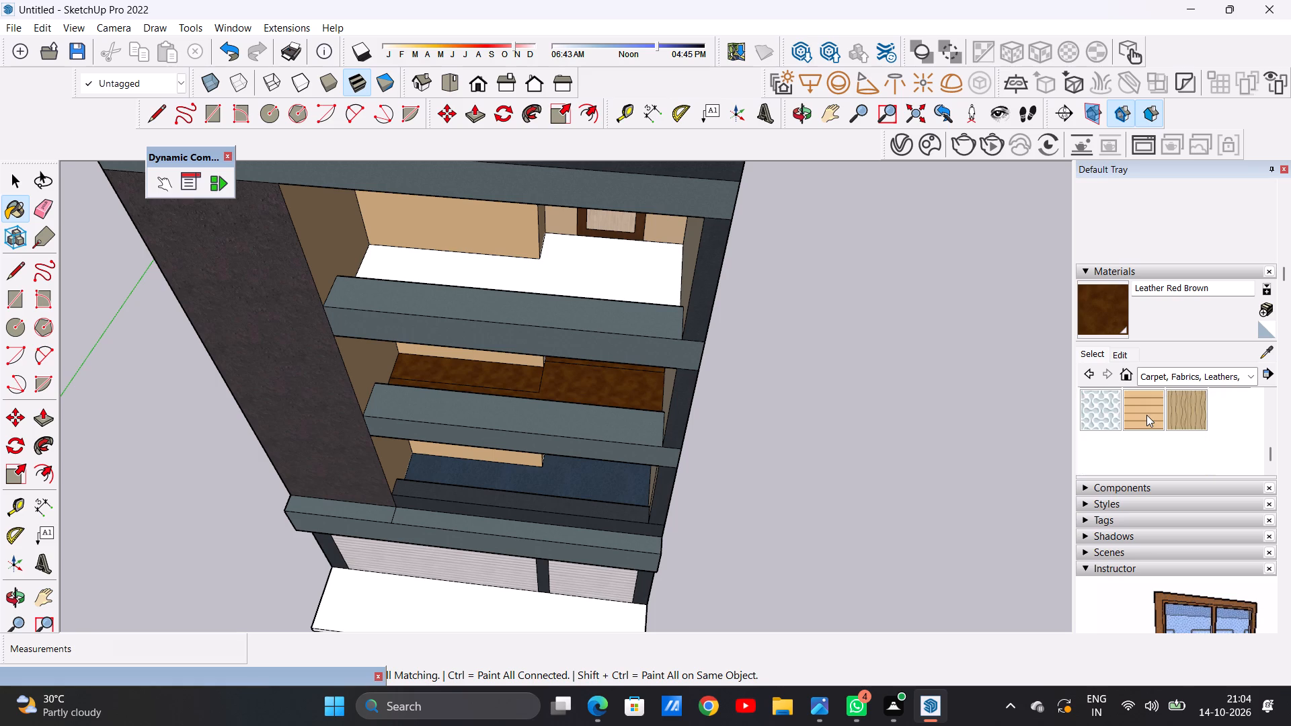
pyautogui.scroll(3, 1146, 415)
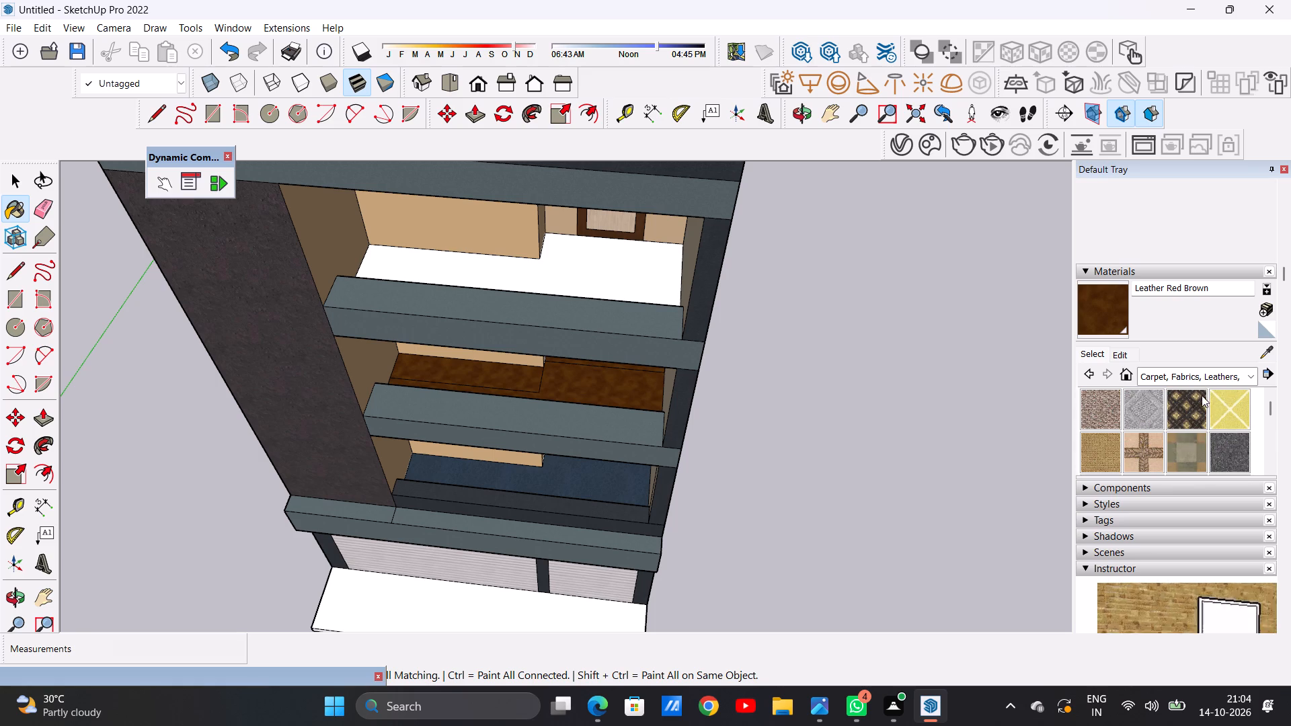
pyautogui.click(1183, 407)
pyautogui.click(601, 278)
# Review the whole building from the front, from above and along its right side to check the finishes.
pyautogui.scroll(13, 629, 275)
pyautogui.scroll(-20, 615, 327)
pyautogui.scroll(-6, 615, 327)
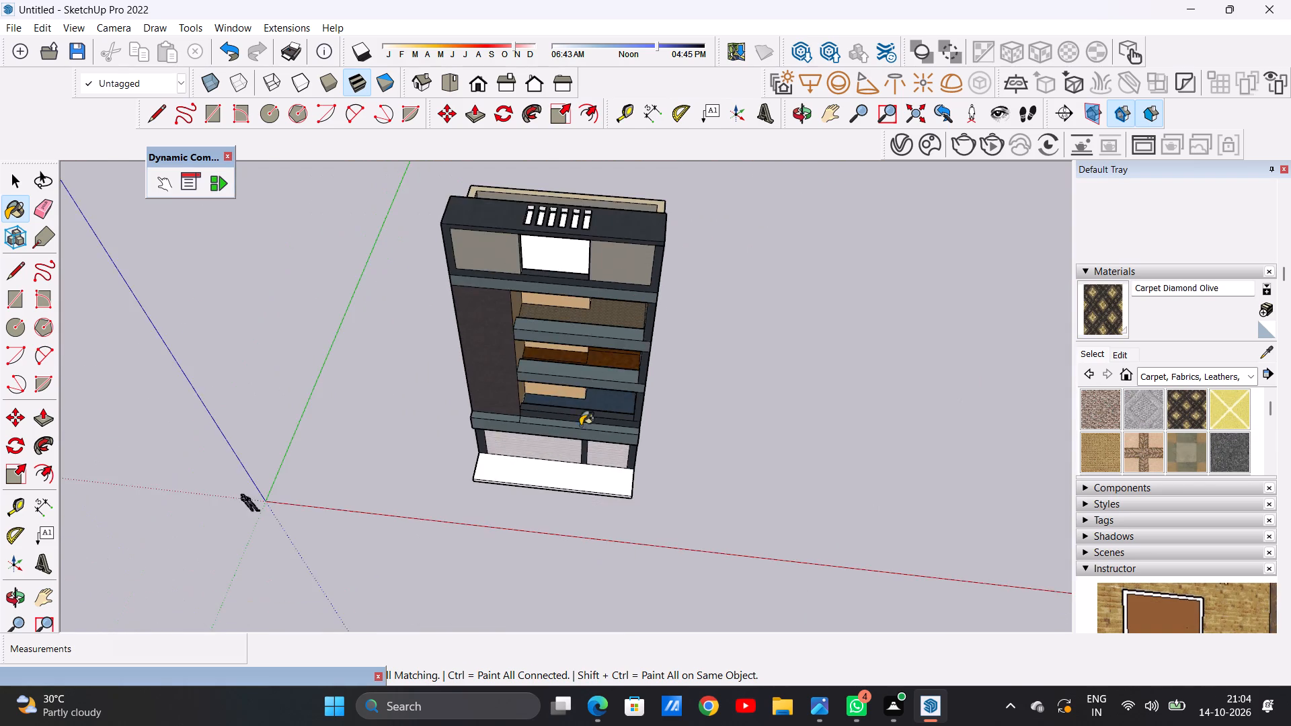
pyautogui.moveTo(579, 426); pyautogui.dragTo(323, 308, button='middle')
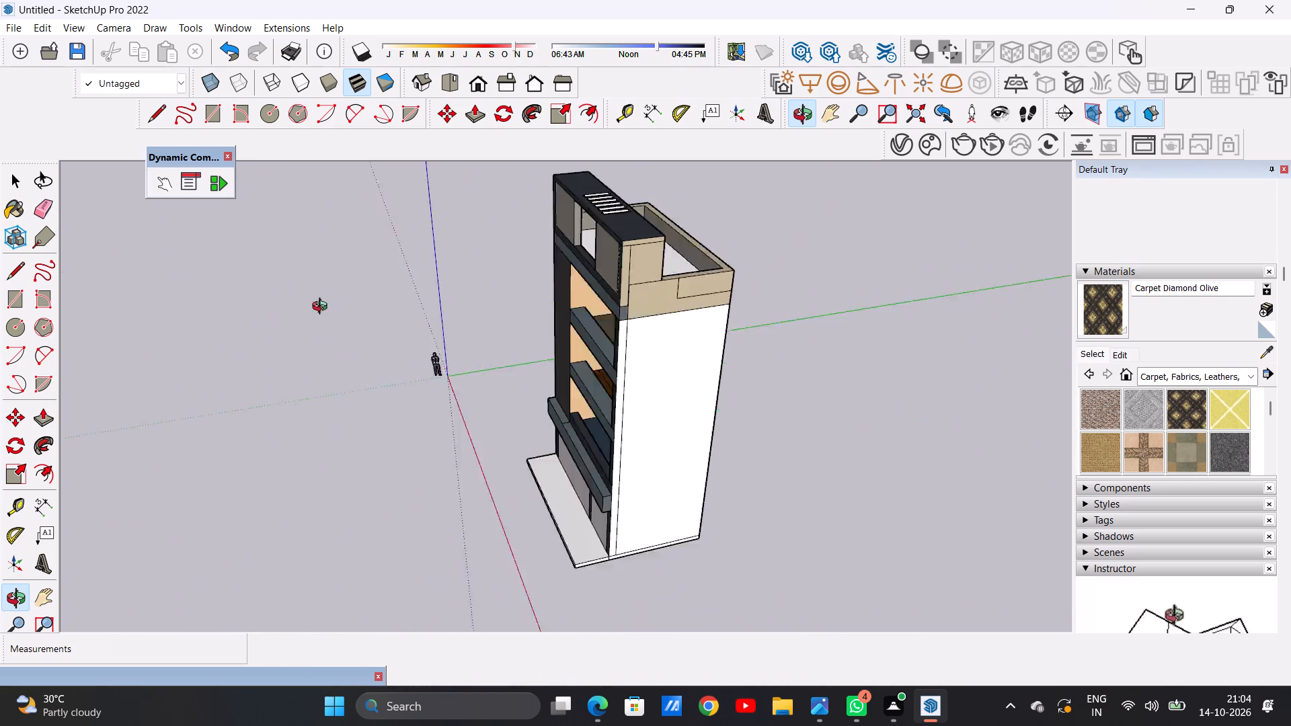
pyautogui.moveTo(323, 308); pyautogui.dragTo(572, 247, button='middle')
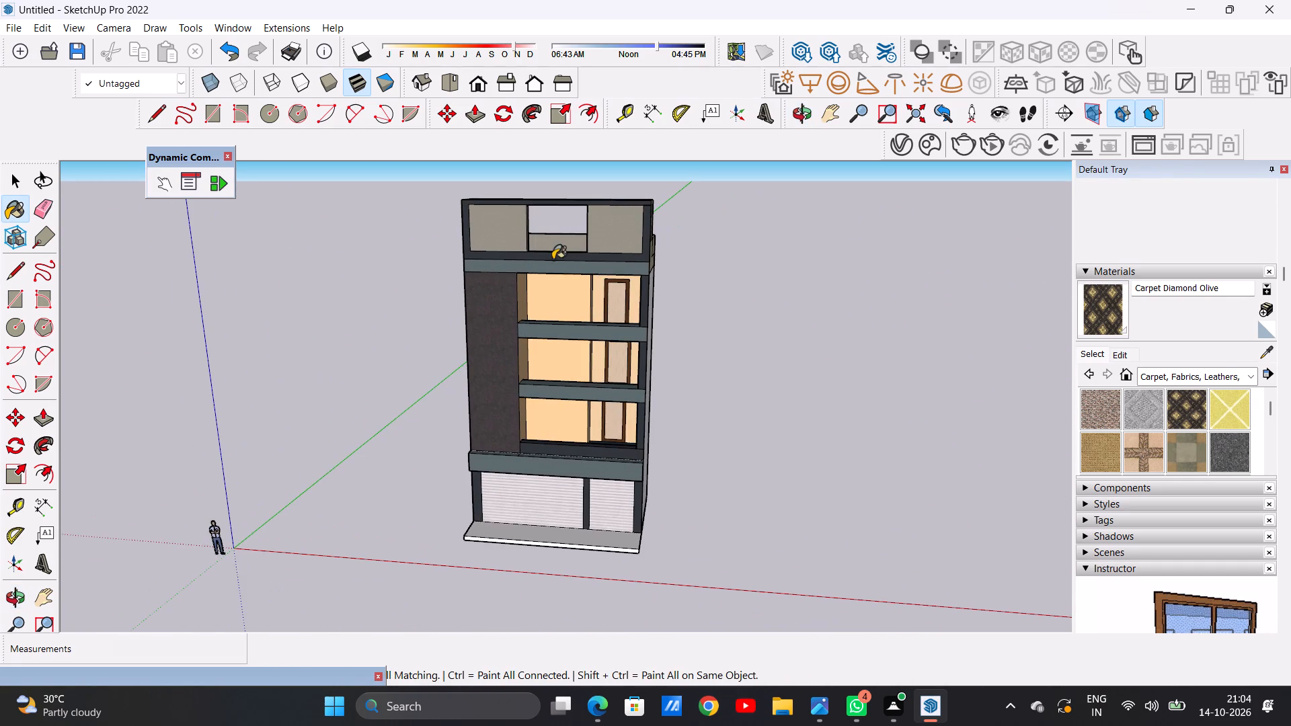
pyautogui.scroll(-8, 578, 258)
pyautogui.scroll(12, 615, 295)
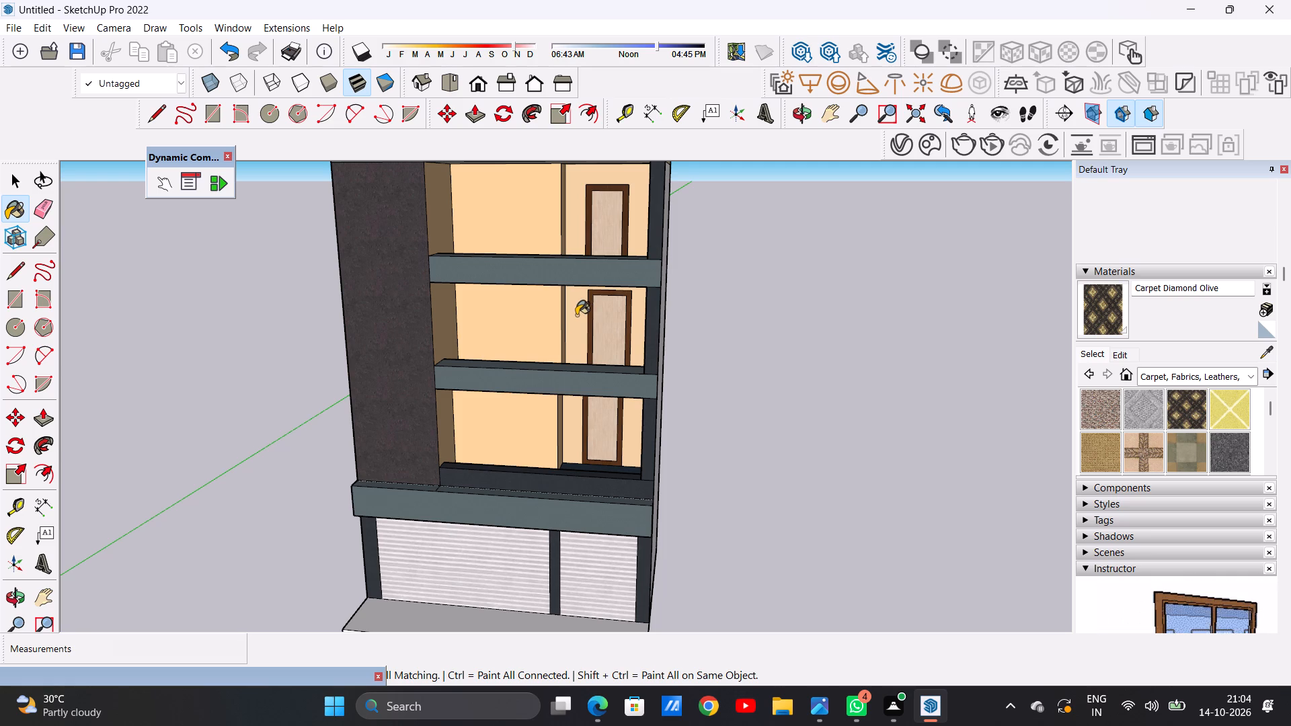
pyautogui.press('space')
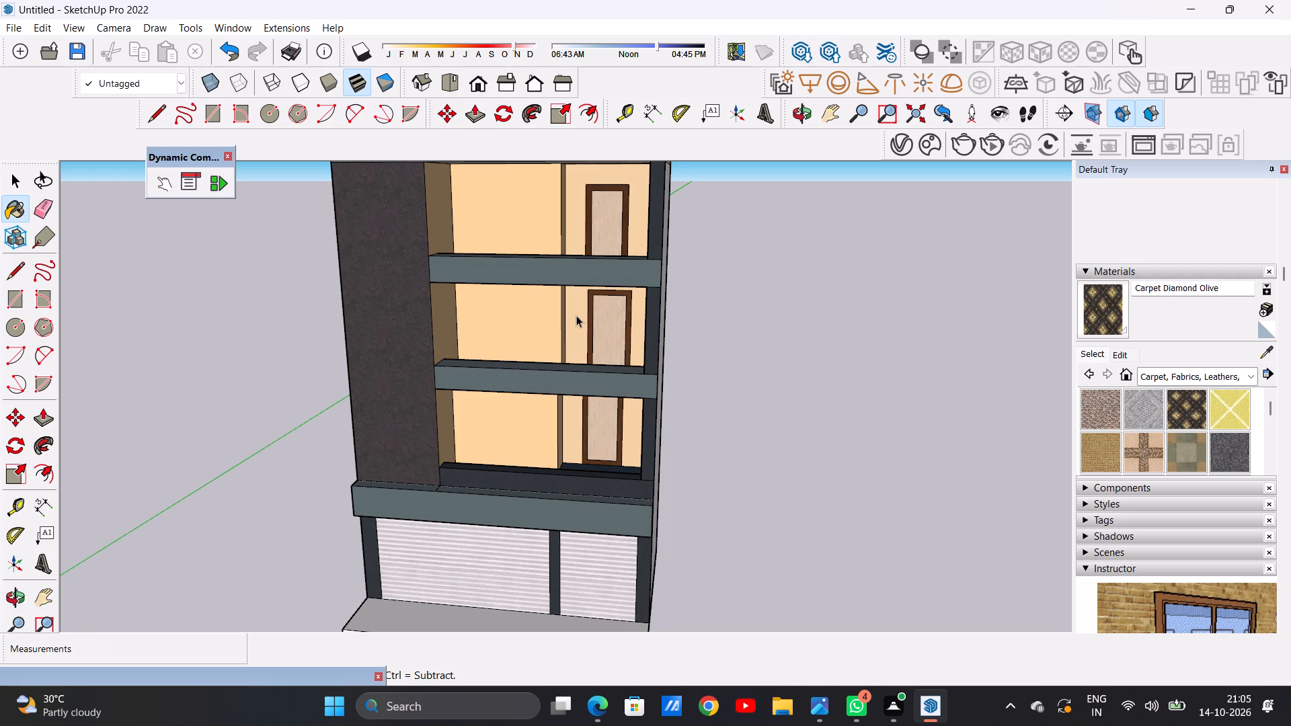
pyautogui.scroll(-8, 496, 358)
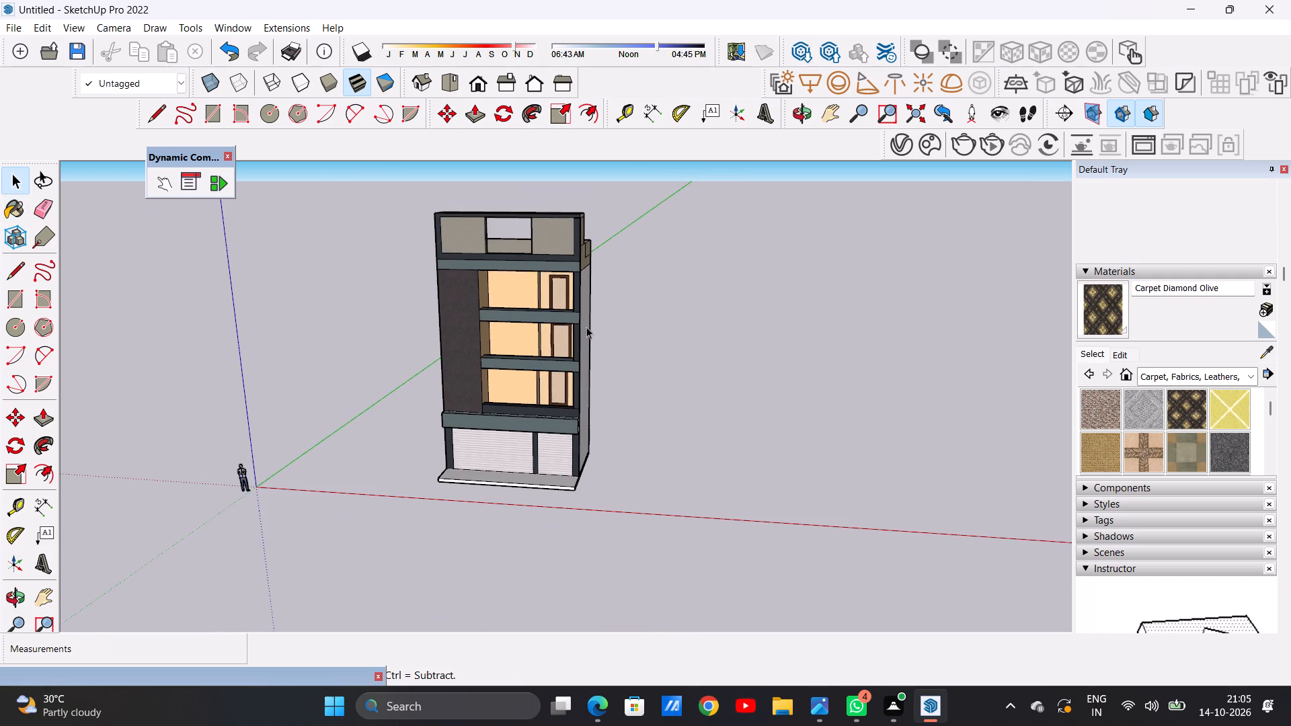
pyautogui.moveTo(564, 319); pyautogui.dragTo(634, 300, button='middle')
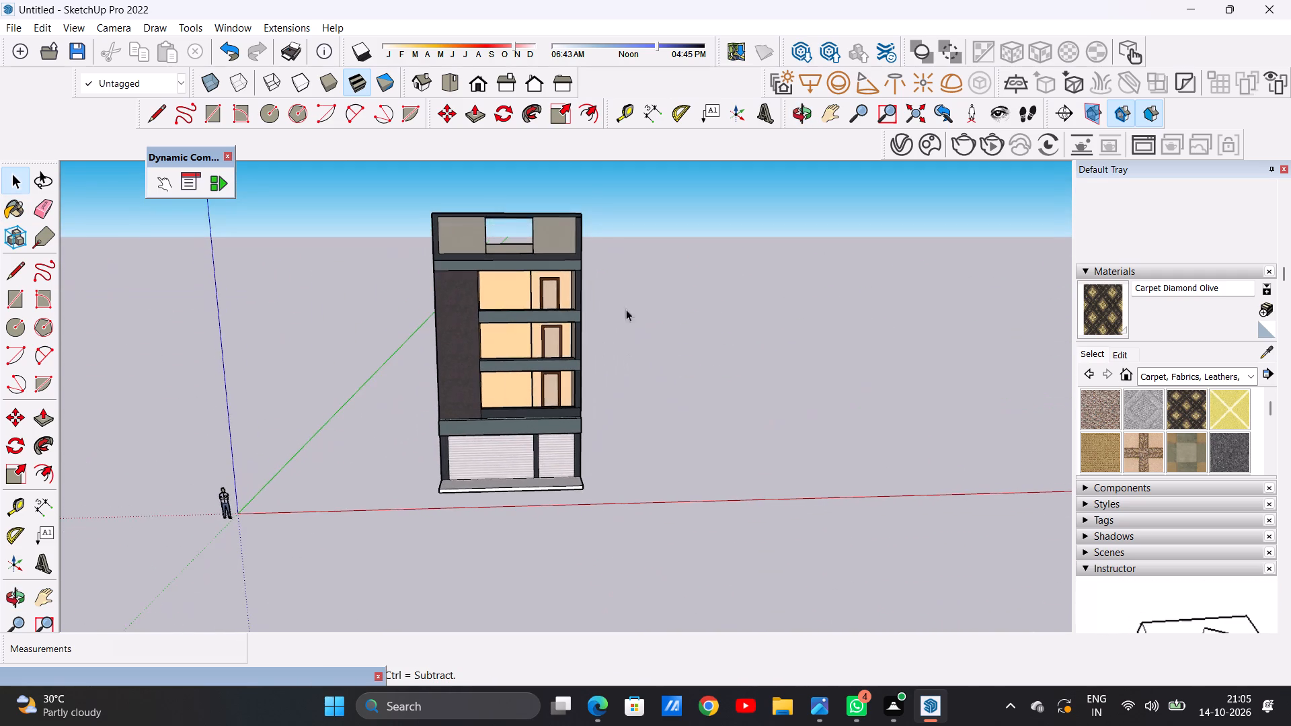
pyautogui.scroll(7, 501, 448)
pyautogui.scroll(-6, 512, 389)
pyautogui.moveTo(517, 456); pyautogui.dragTo(488, 411, button='middle')
pyautogui.scroll(-6, 518, 447)
pyautogui.scroll(6, 510, 308)
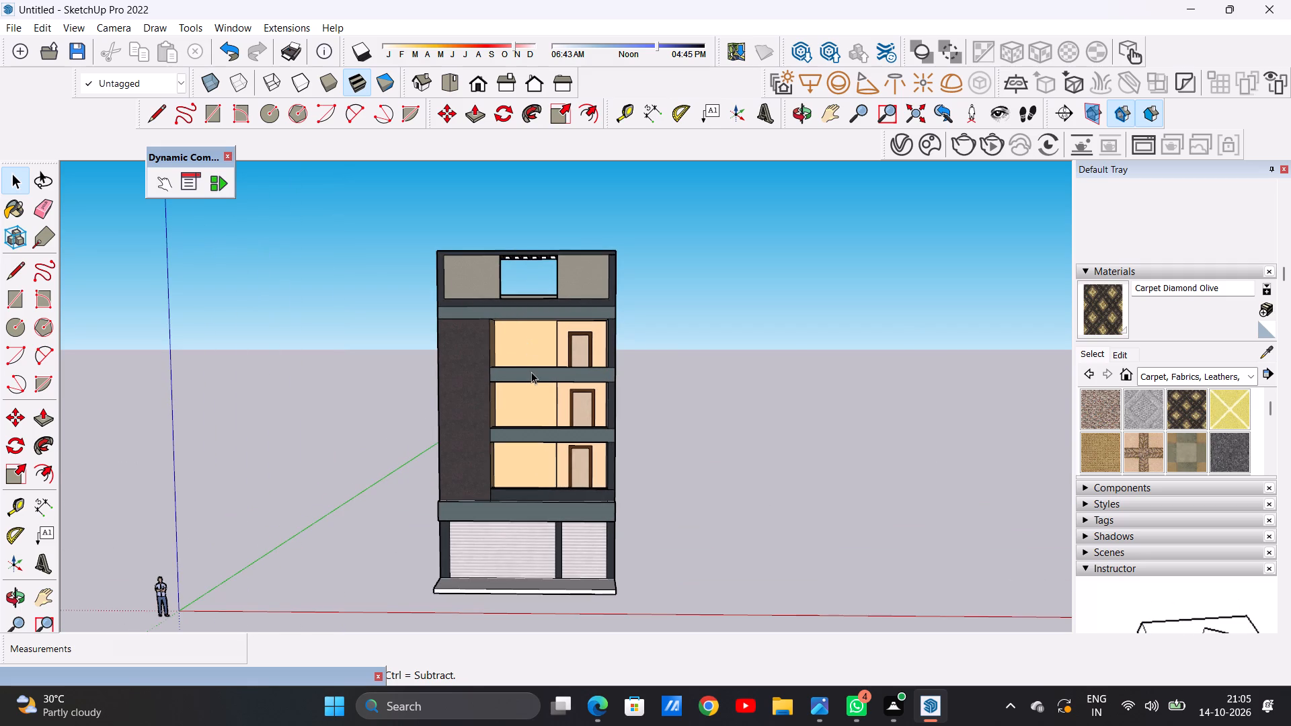
pyautogui.moveTo(641, 294); pyautogui.dragTo(311, 325, button='middle')
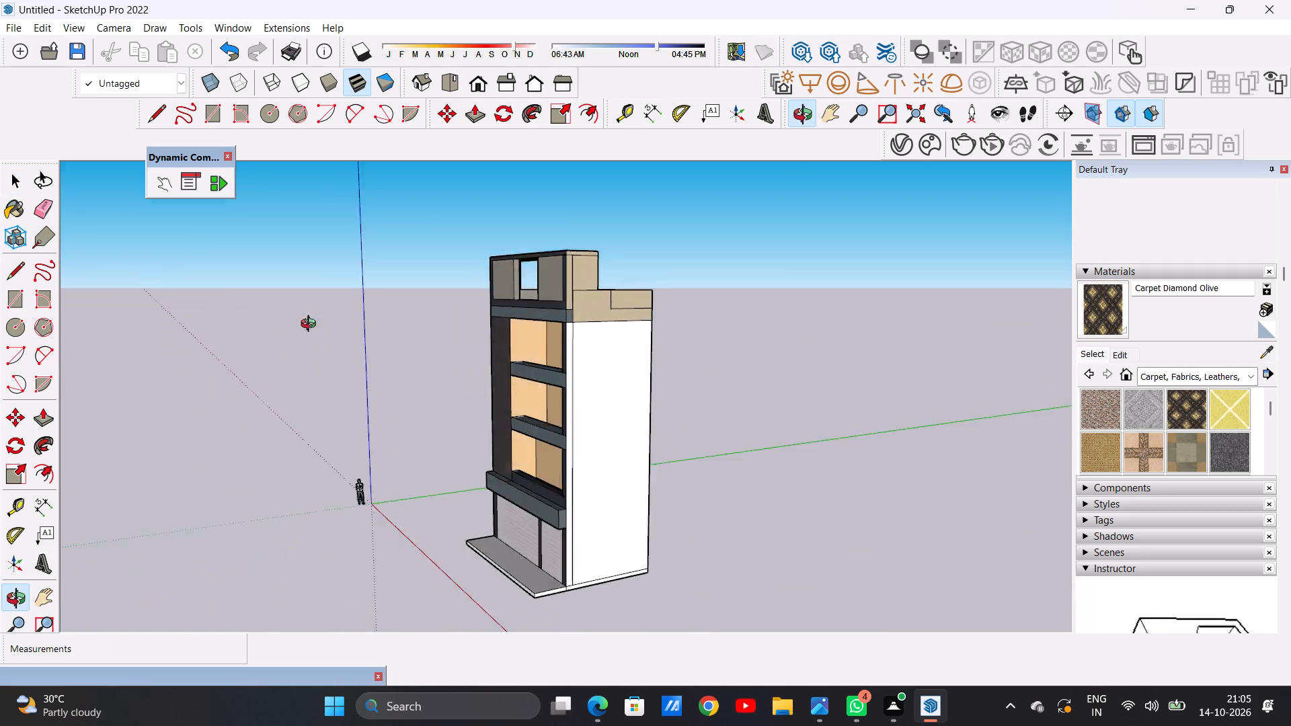
pyautogui.moveTo(311, 325); pyautogui.dragTo(561, 376, button='middle')
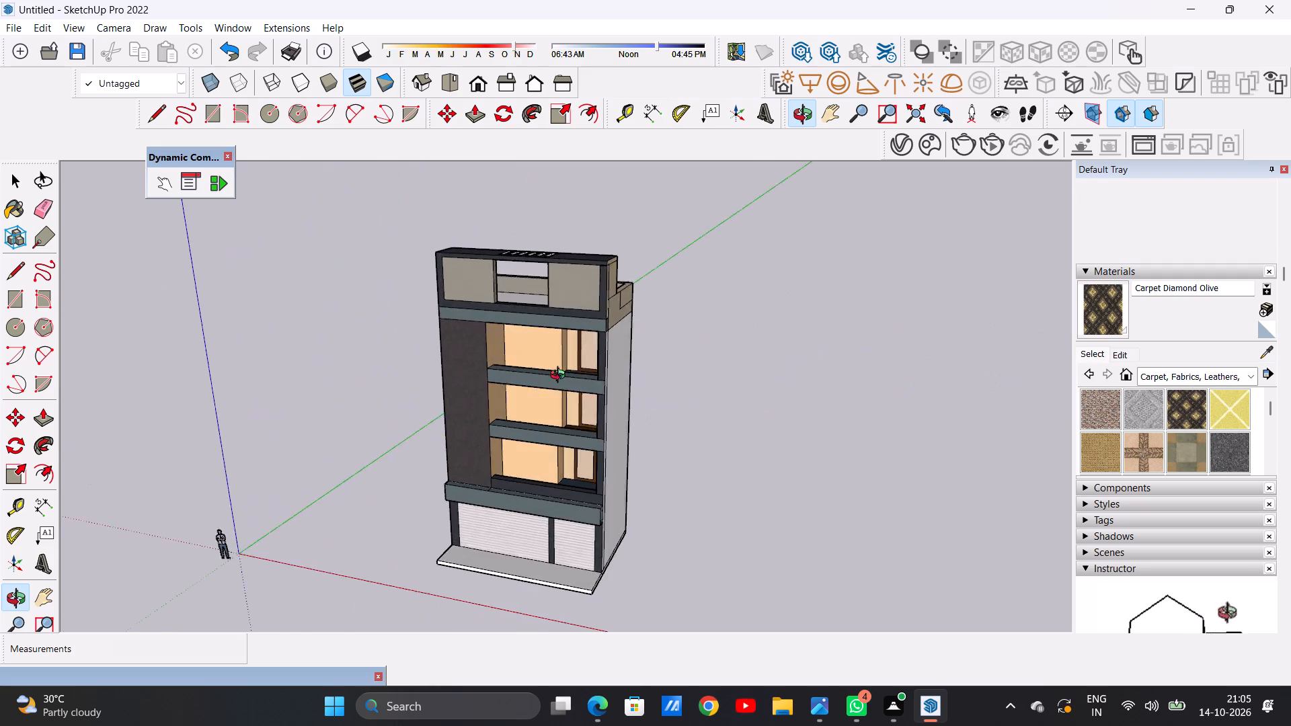
pyautogui.moveTo(561, 376); pyautogui.dragTo(585, 376, button='middle')
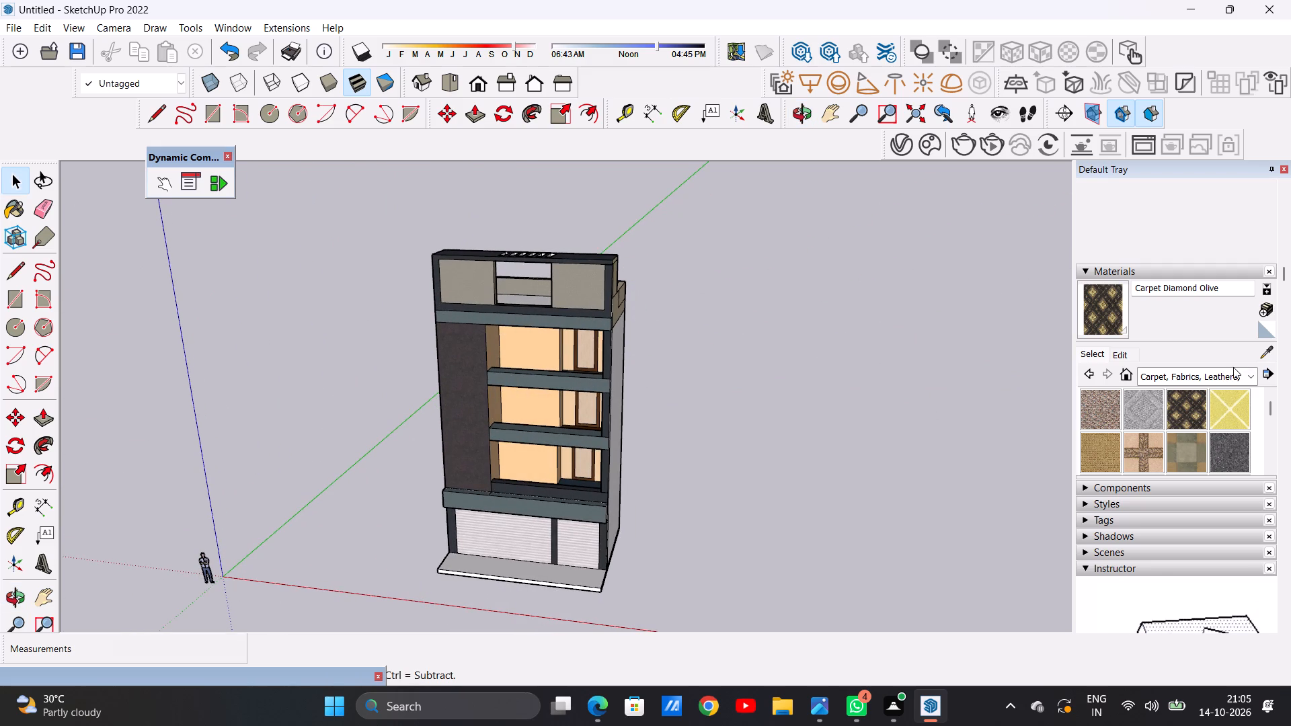
# Paint the building's large right side wall with Basic Tile from the Tile collection and inspect the texture.
pyautogui.click(1244, 376)
pyautogui.click(1191, 559)
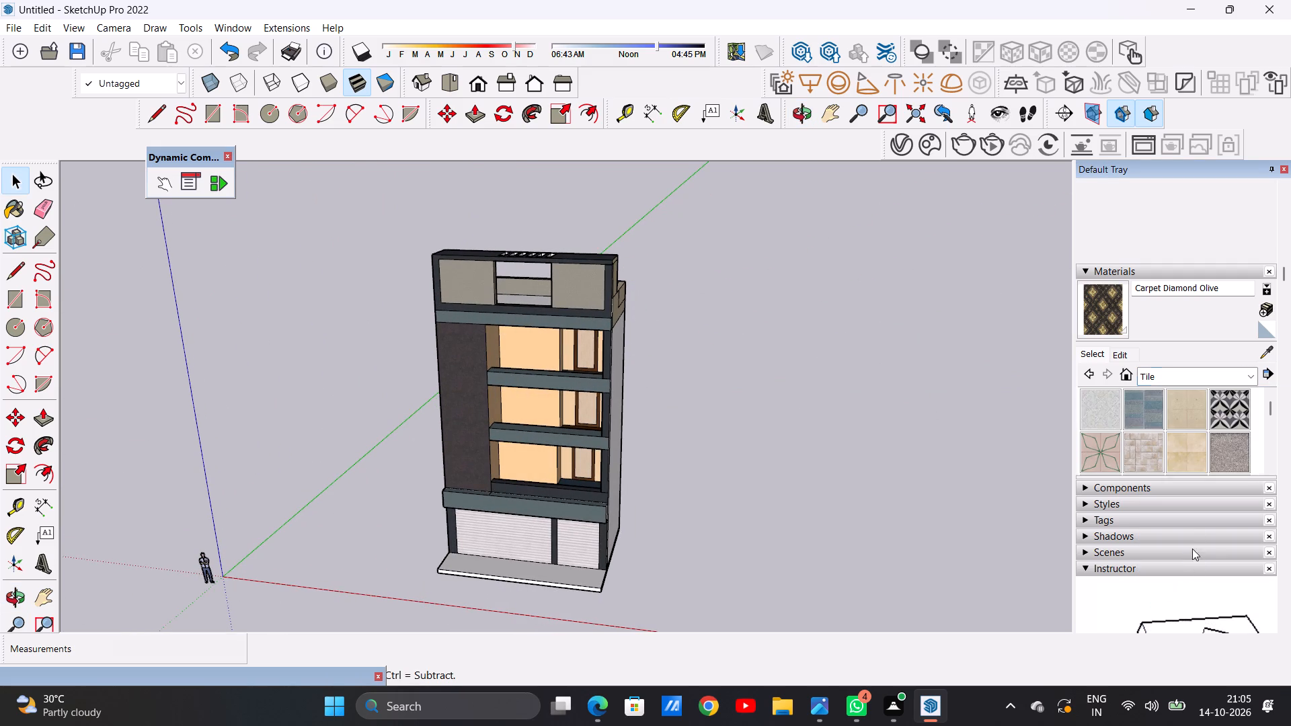
pyautogui.click(1097, 410)
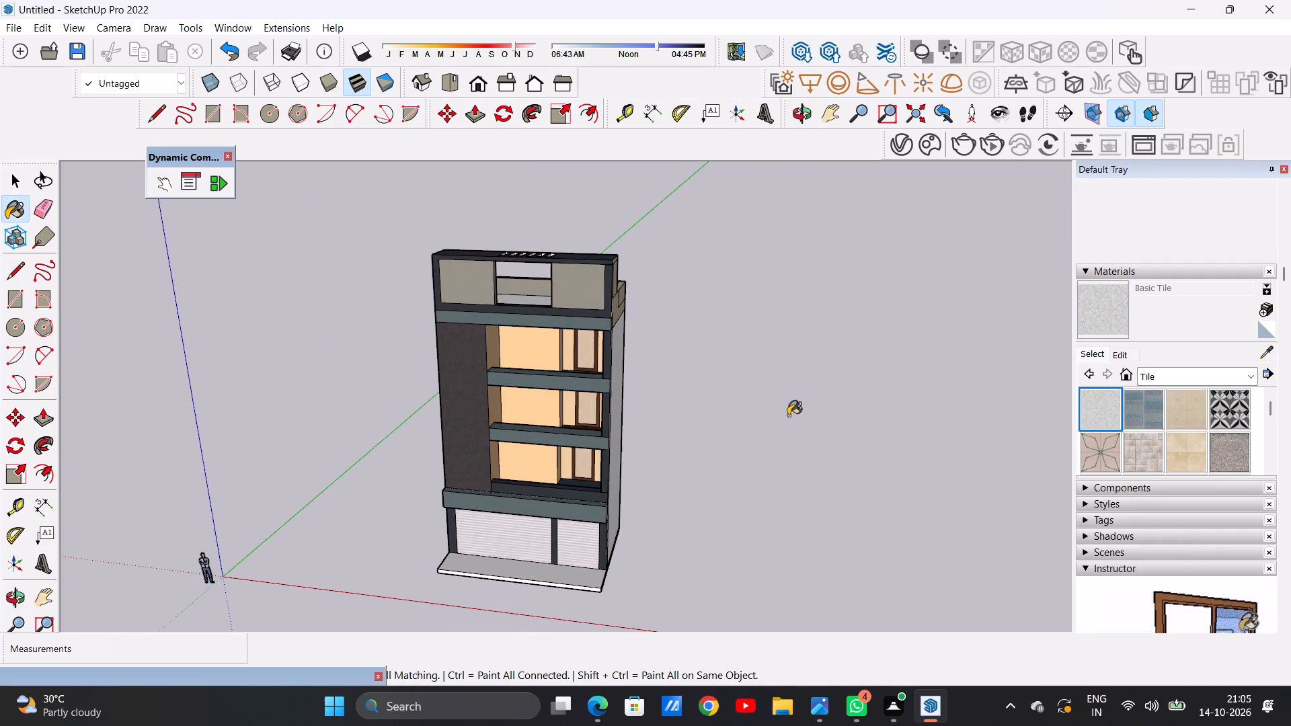
pyautogui.moveTo(713, 428); pyautogui.dragTo(510, 437, button='middle')
pyautogui.click(598, 378)
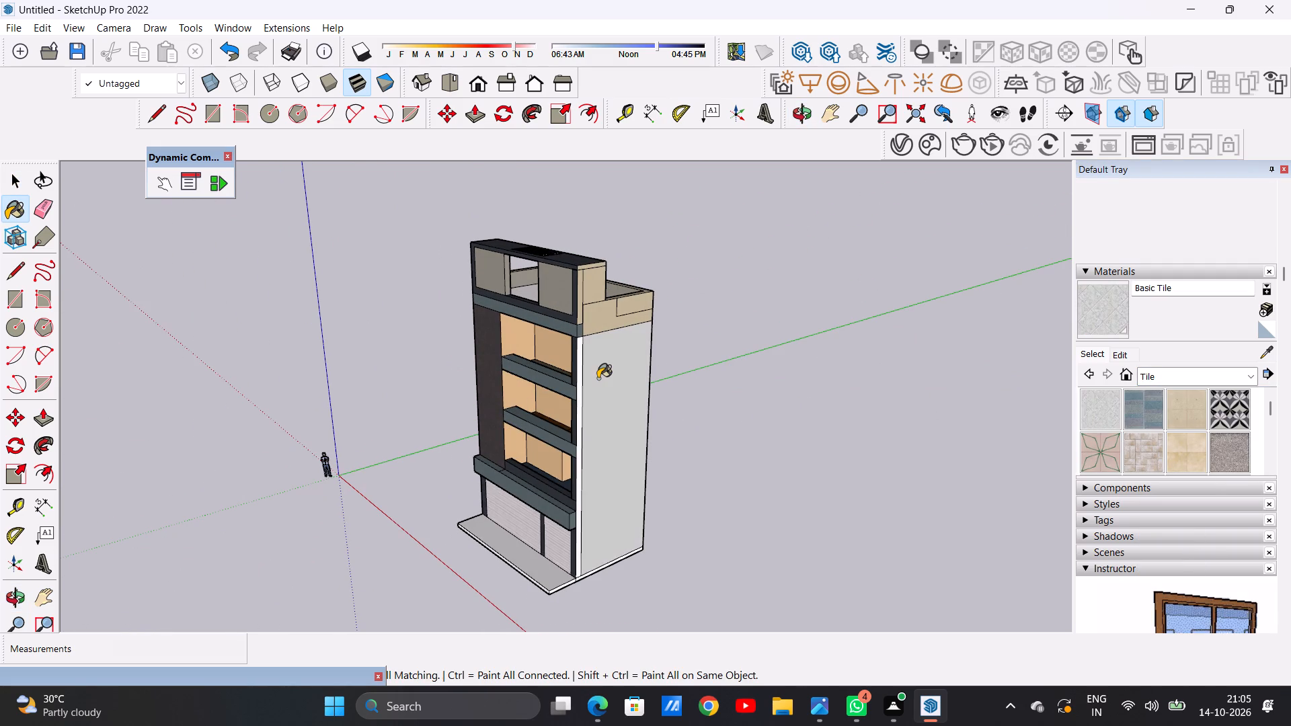
pyautogui.scroll(8, 639, 404)
pyautogui.scroll(5, 509, 391)
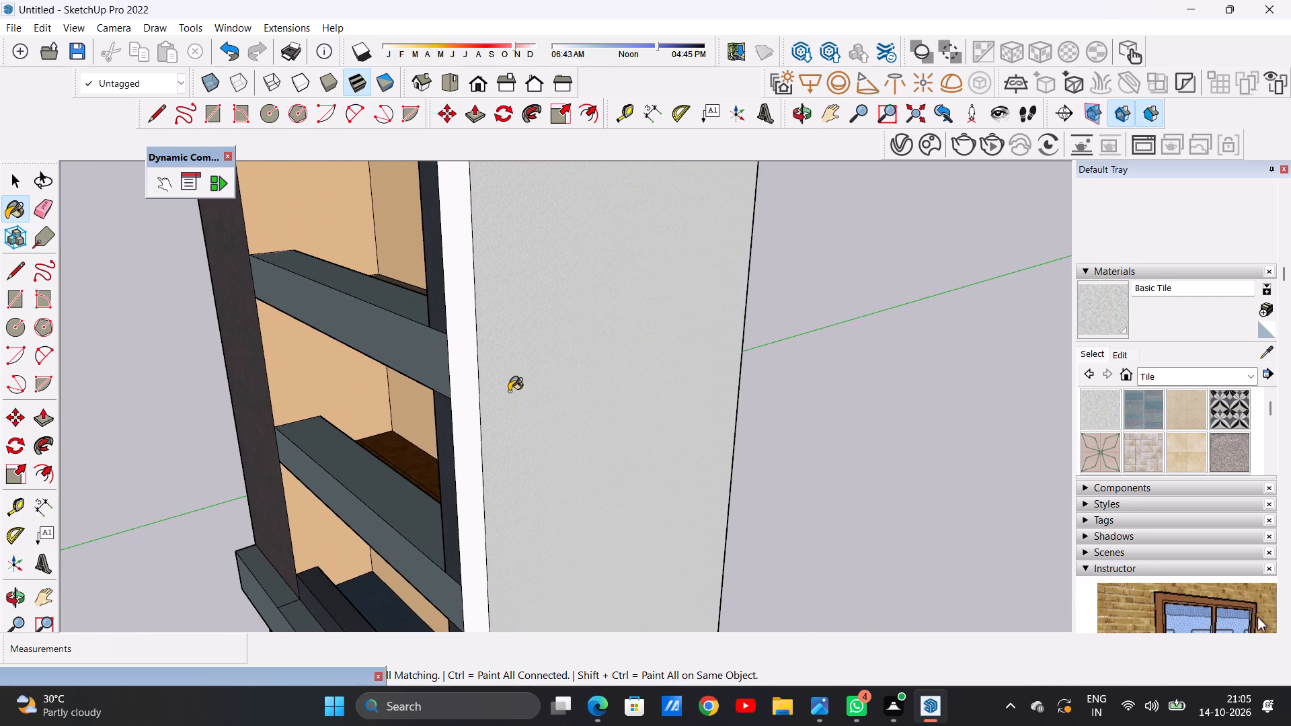
pyautogui.scroll(13, 609, 384)
pyautogui.scroll(-20, 507, 413)
pyautogui.scroll(-2, 507, 413)
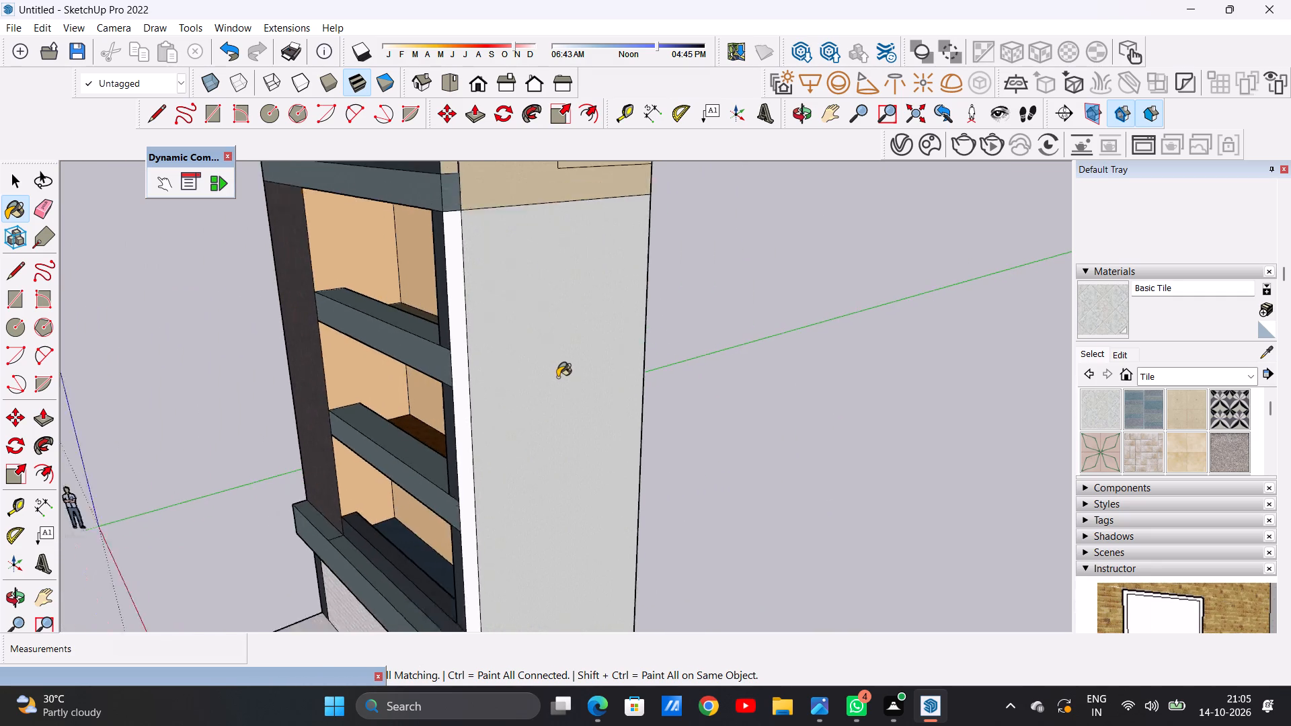
pyautogui.scroll(-2, 557, 377)
# Paint the building's rear wall and the narrow strip just above it with Basic Tile.
pyautogui.moveTo(720, 362); pyautogui.dragTo(497, 365, button='middle')
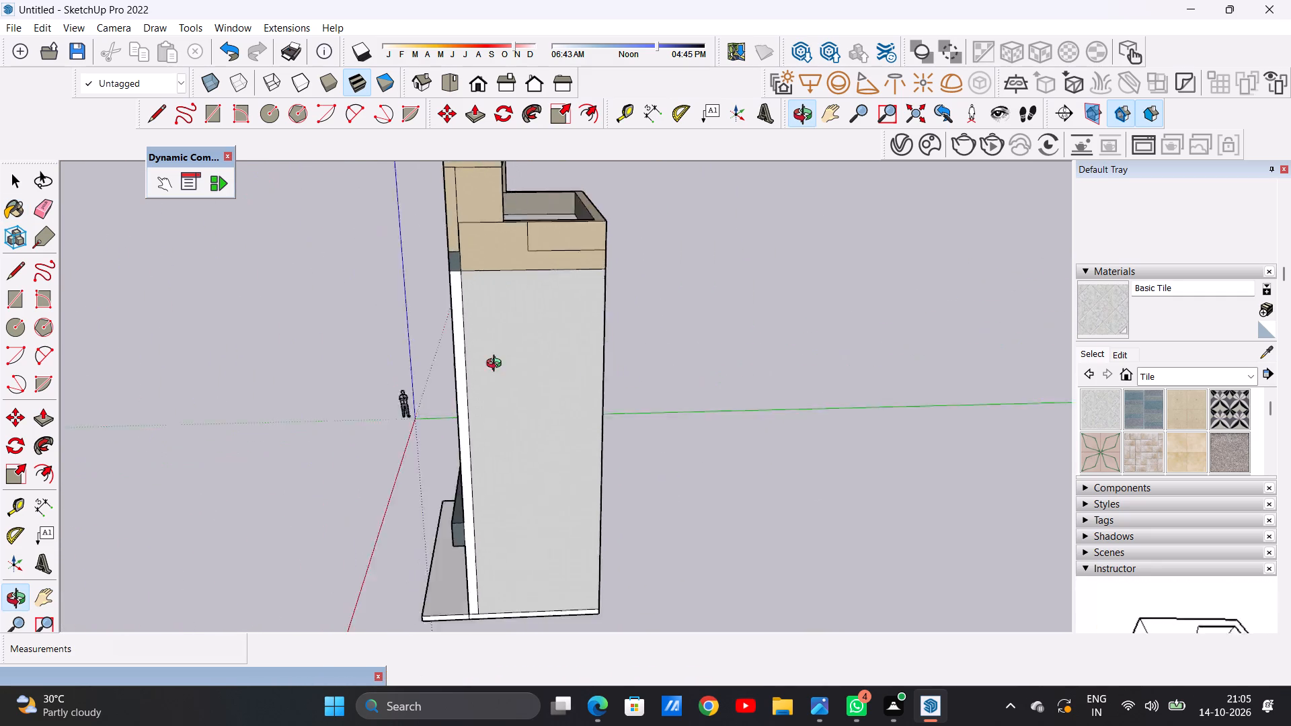
pyautogui.moveTo(497, 365); pyautogui.dragTo(355, 379, button='middle')
pyautogui.scroll(4, 629, 357)
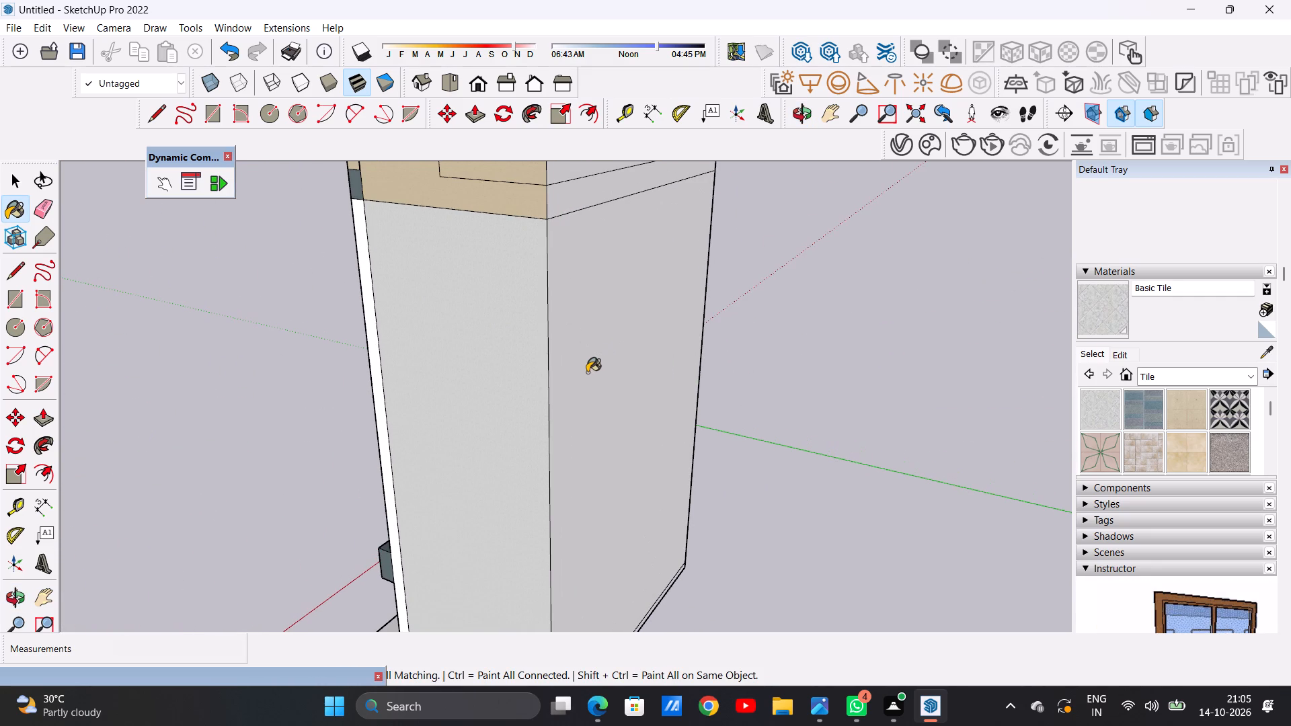
pyautogui.click(587, 372)
pyautogui.scroll(-6, 578, 383)
pyautogui.scroll(5, 573, 245)
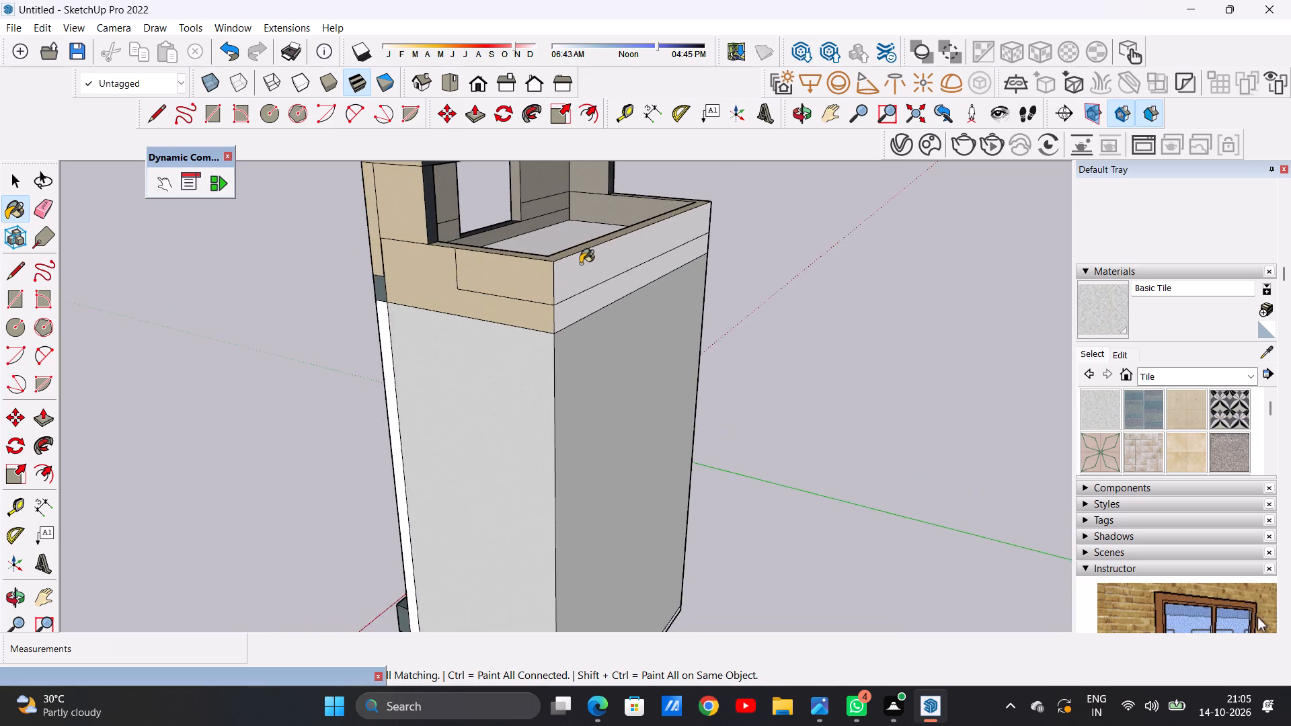
pyautogui.scroll(6, 580, 266)
pyautogui.click(570, 340)
pyautogui.scroll(-6, 568, 340)
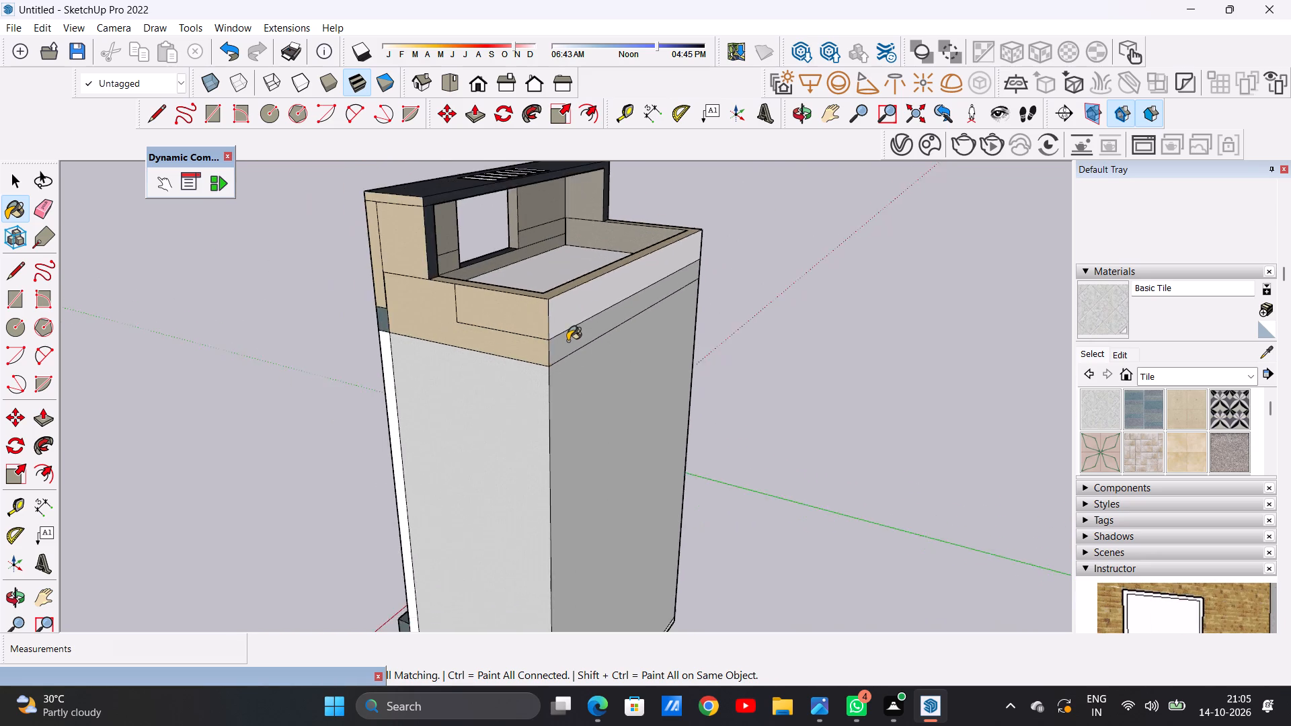
pyautogui.scroll(-5, 568, 341)
# Paint the building's large left side wall with Basic Tile.
pyautogui.moveTo(741, 327); pyautogui.dragTo(133, 325, button='middle')
pyautogui.middleClick(133, 325)
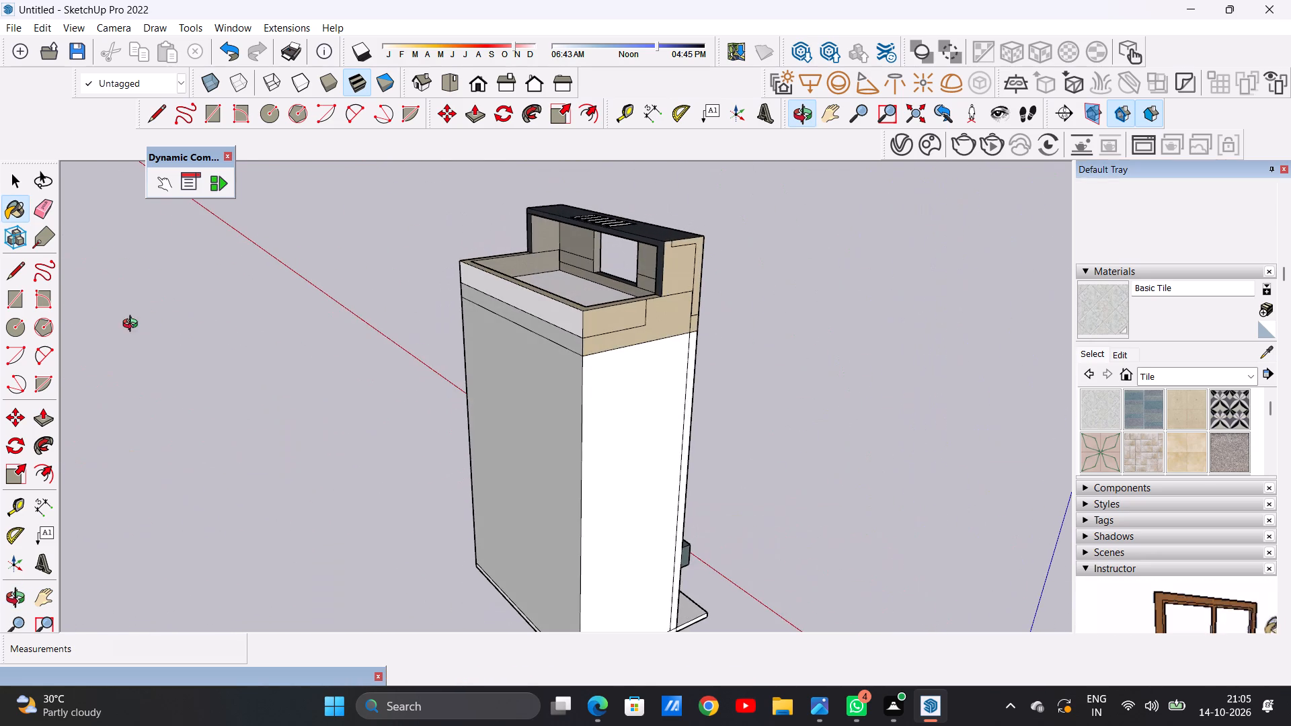
pyautogui.scroll(4, 572, 402)
pyautogui.click(633, 389)
pyautogui.scroll(-5, 635, 392)
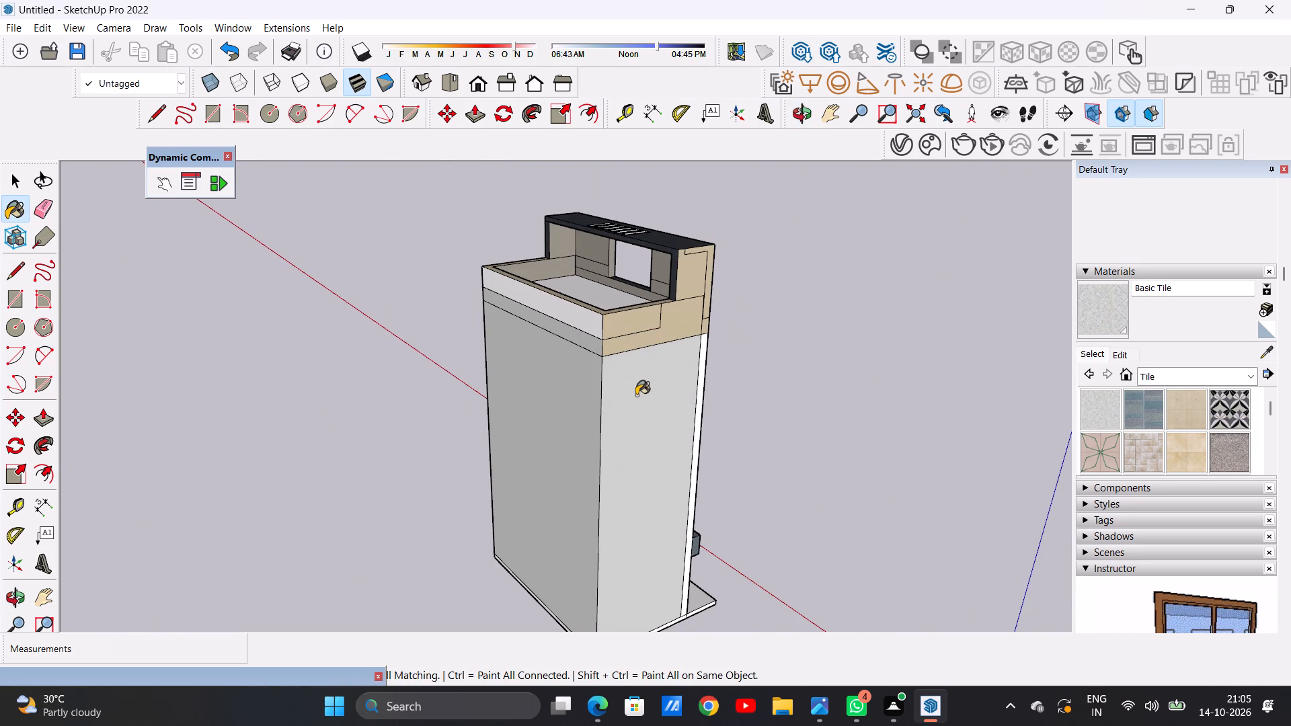
# Paint the upper band of the rear parapet with Quartz Light Brown from the Synthetic Surfaces collection.
pyautogui.click(1200, 372)
pyautogui.click(1180, 541)
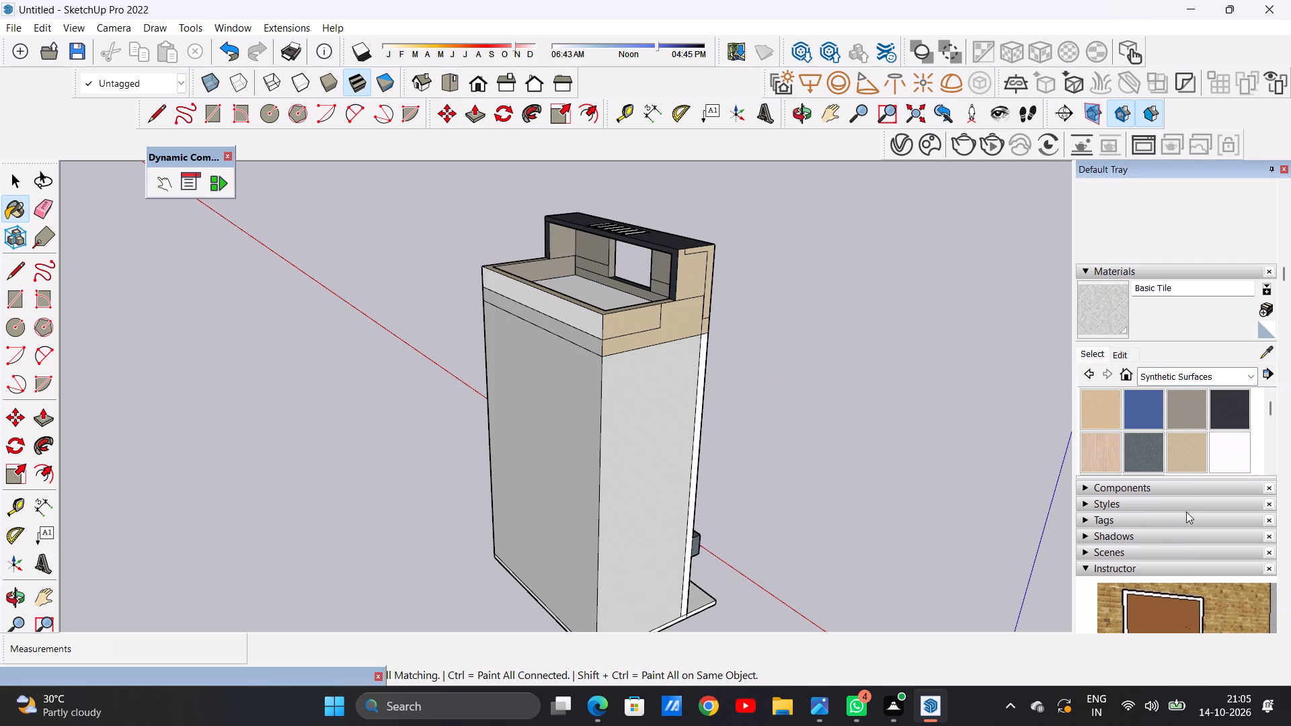
pyautogui.click(1171, 444)
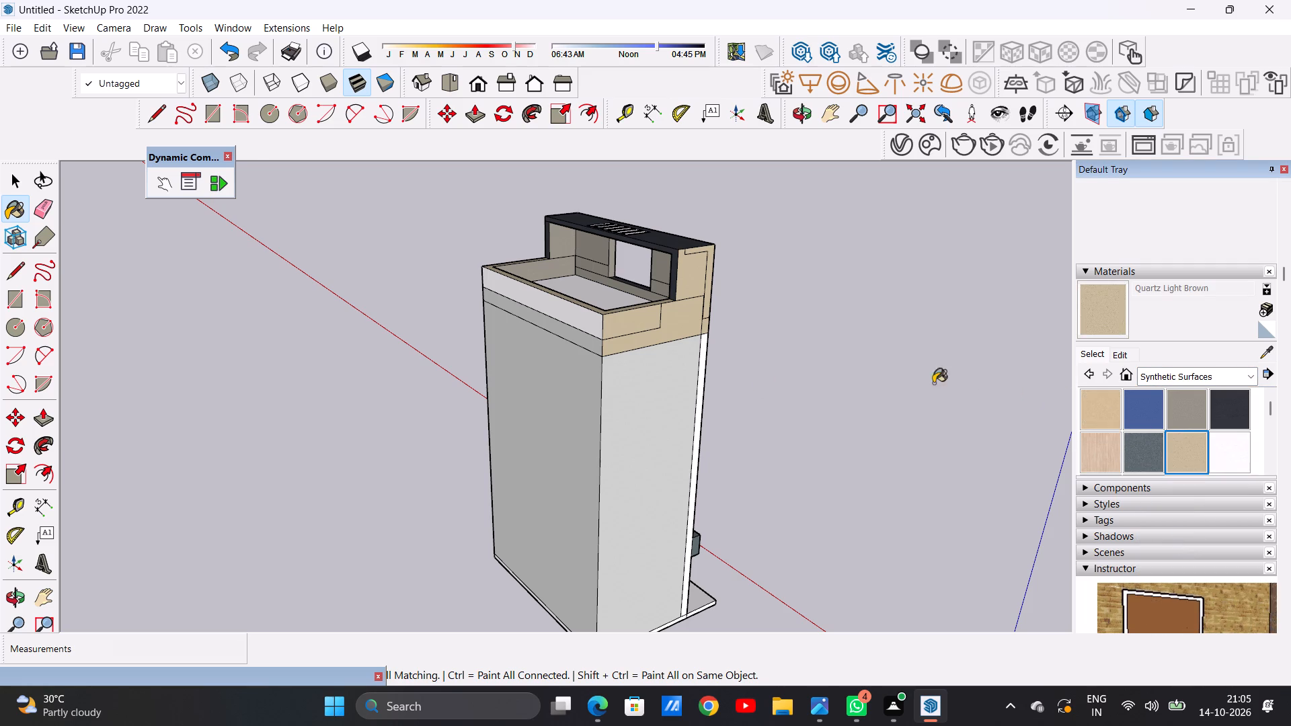
pyautogui.scroll(11, 559, 311)
pyautogui.click(594, 319)
pyautogui.scroll(-12, 661, 350)
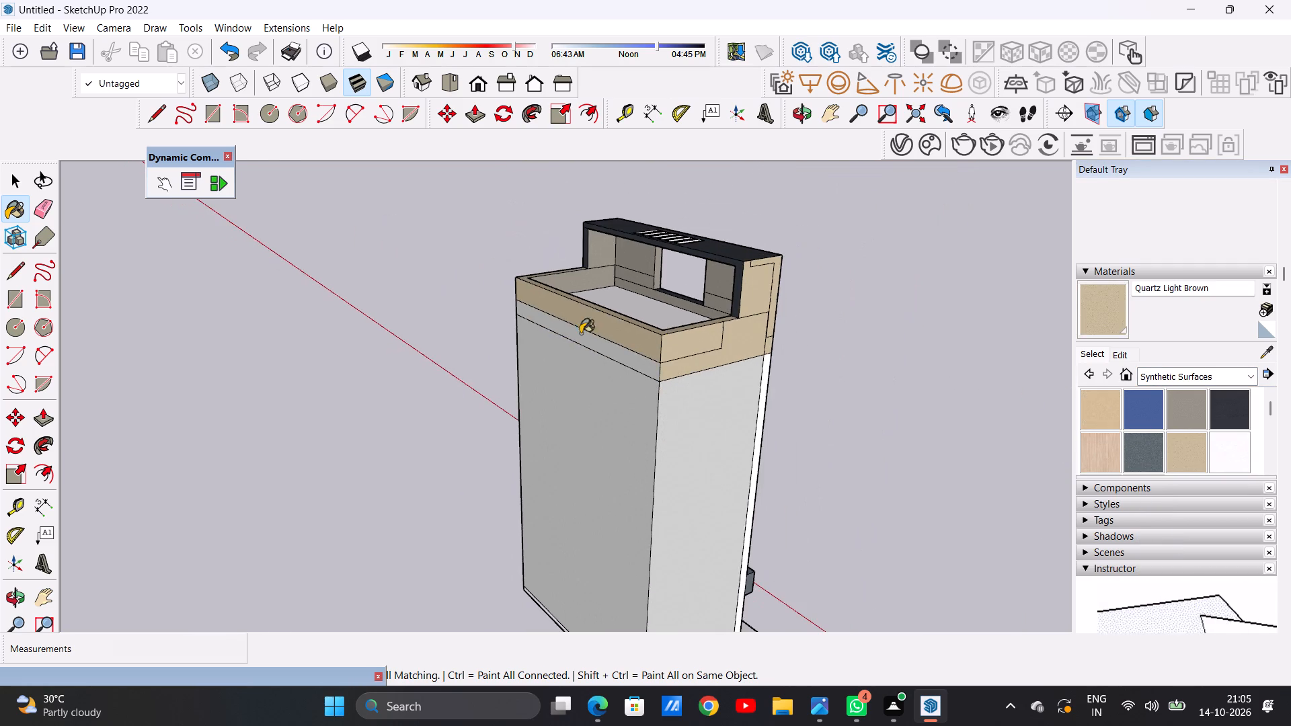
pyautogui.moveTo(522, 326); pyautogui.dragTo(802, 331, button='middle')
pyautogui.moveTo(430, 327); pyautogui.dragTo(861, 313, button='middle')
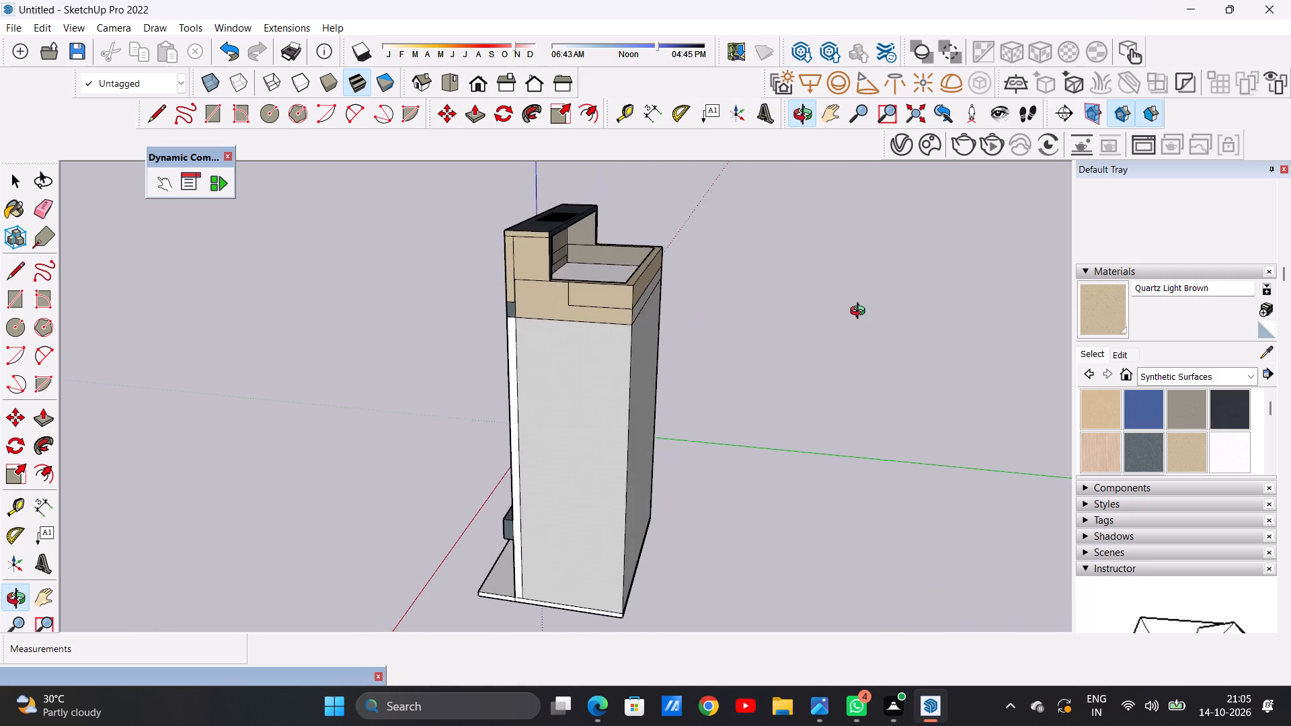
# Paint the white vertical strip along the front edge of the right side wall with Formica Speckled Grey.
pyautogui.moveTo(861, 313); pyautogui.dragTo(1091, 288, button='middle')
pyautogui.moveTo(732, 386); pyautogui.dragTo(824, 386, button='middle')
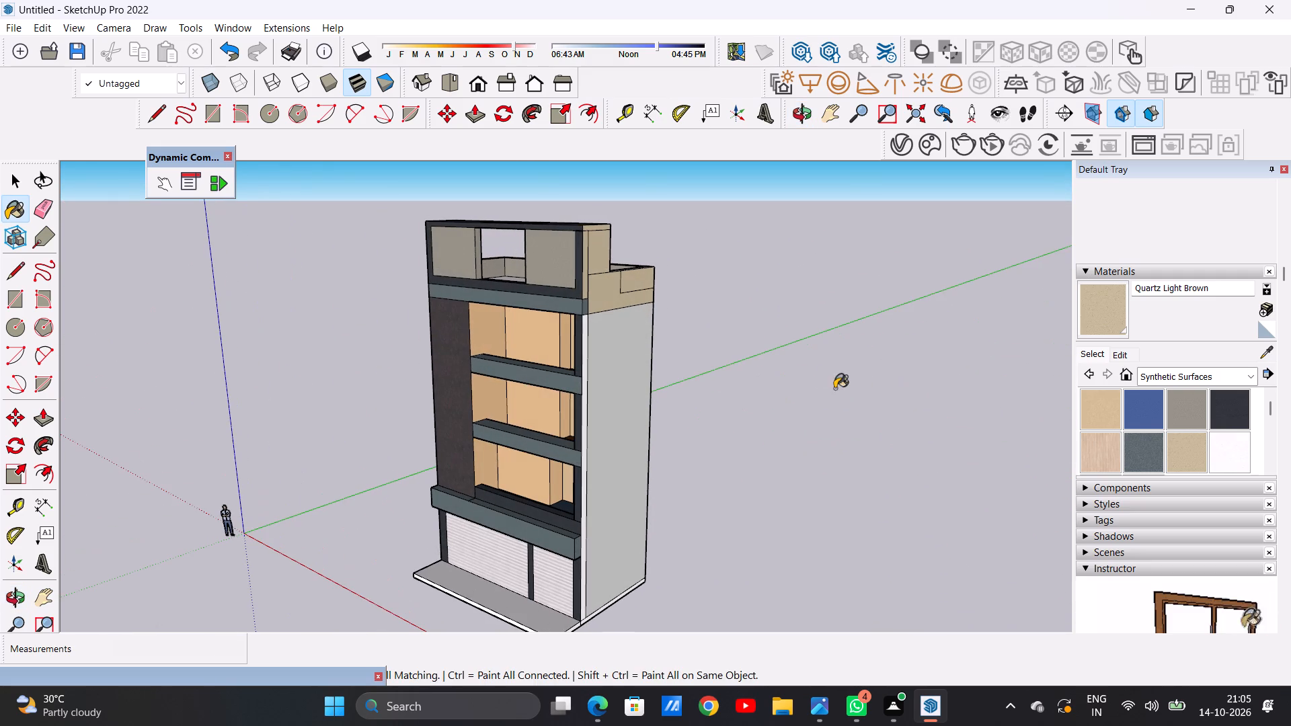
pyautogui.click(1135, 445)
pyautogui.scroll(3, 509, 294)
pyautogui.scroll(-1, 517, 296)
pyautogui.scroll(18, 520, 298)
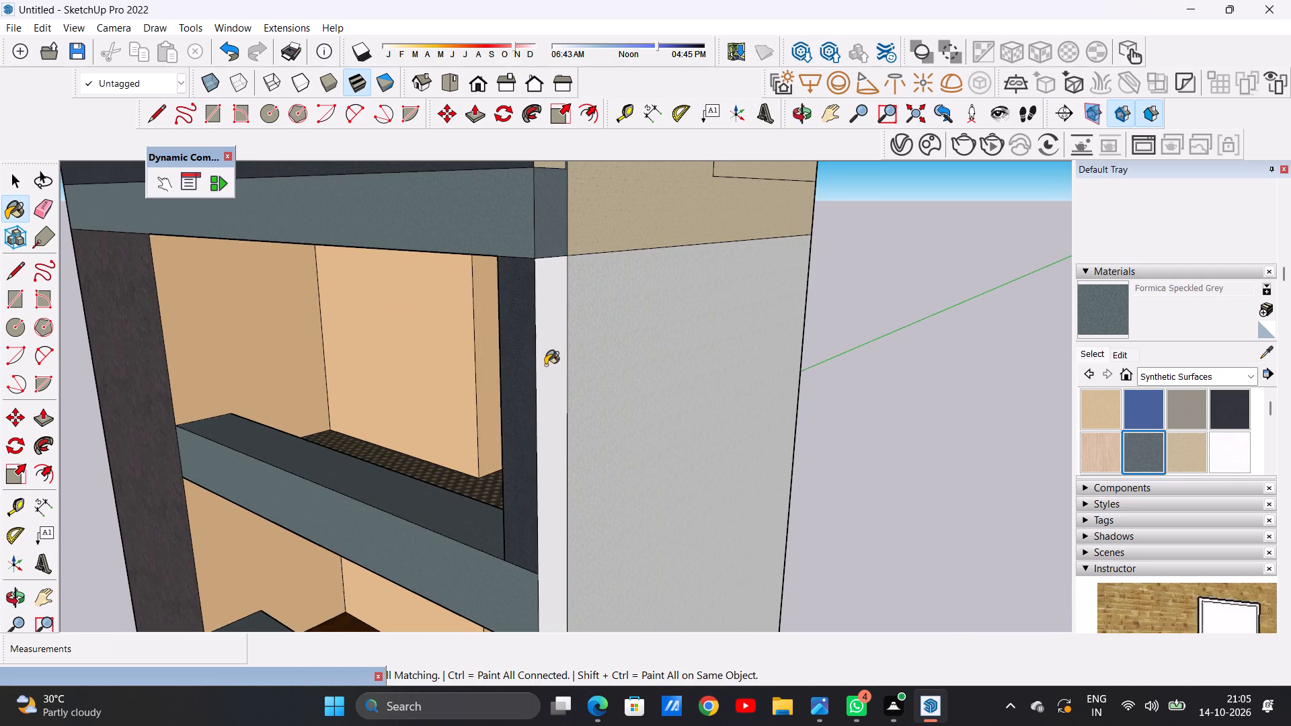
pyautogui.click(545, 365)
pyautogui.scroll(-20, 568, 329)
pyautogui.scroll(-3, 568, 329)
pyautogui.moveTo(377, 354); pyautogui.dragTo(532, 354, button='middle')
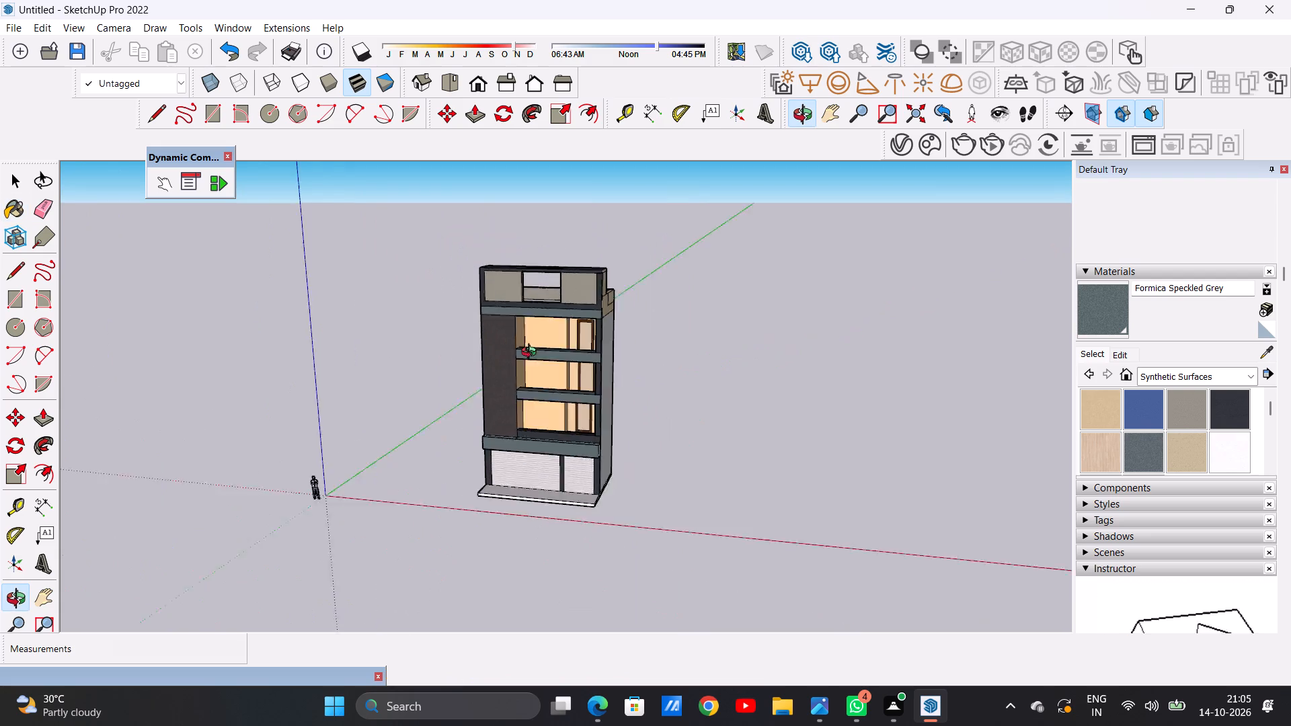
# Paint the white vertical strip along the front edge of the left side wall with Formica Laminate Dark.
pyautogui.moveTo(532, 354); pyautogui.dragTo(834, 354, button='middle')
pyautogui.scroll(5, 518, 410)
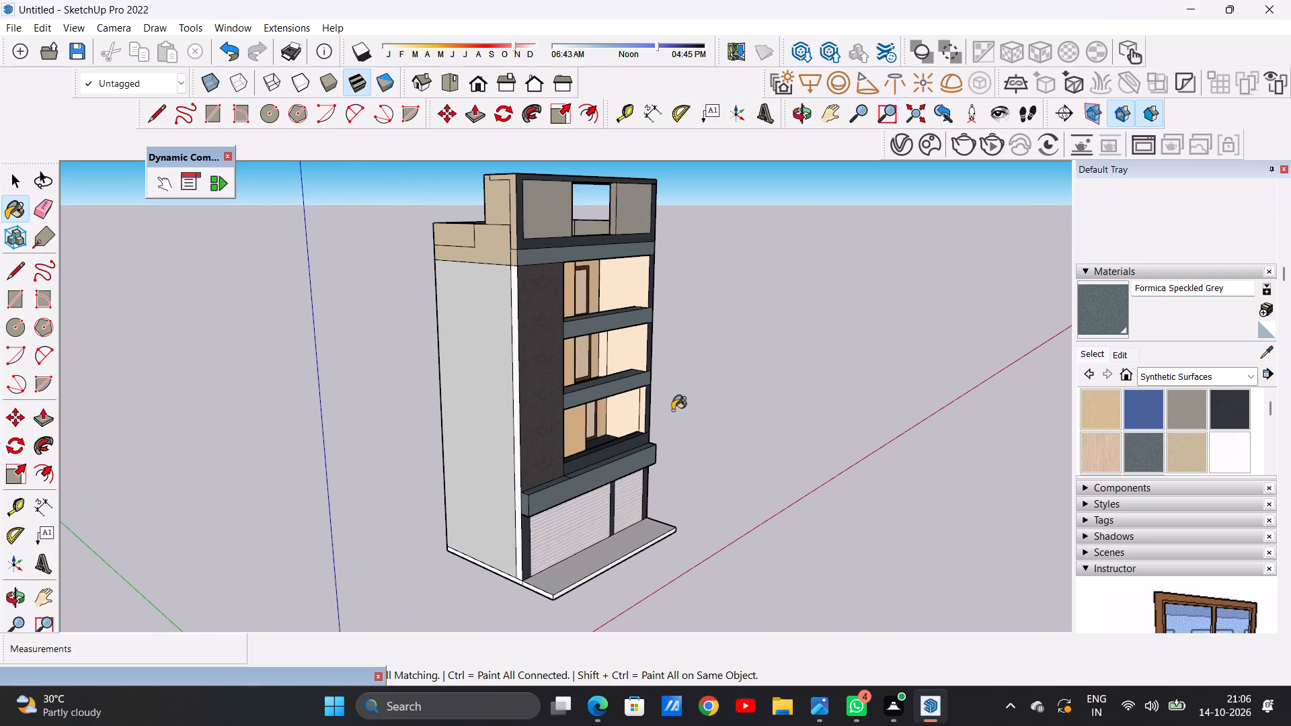
pyautogui.click(1220, 408)
pyautogui.scroll(6, 485, 360)
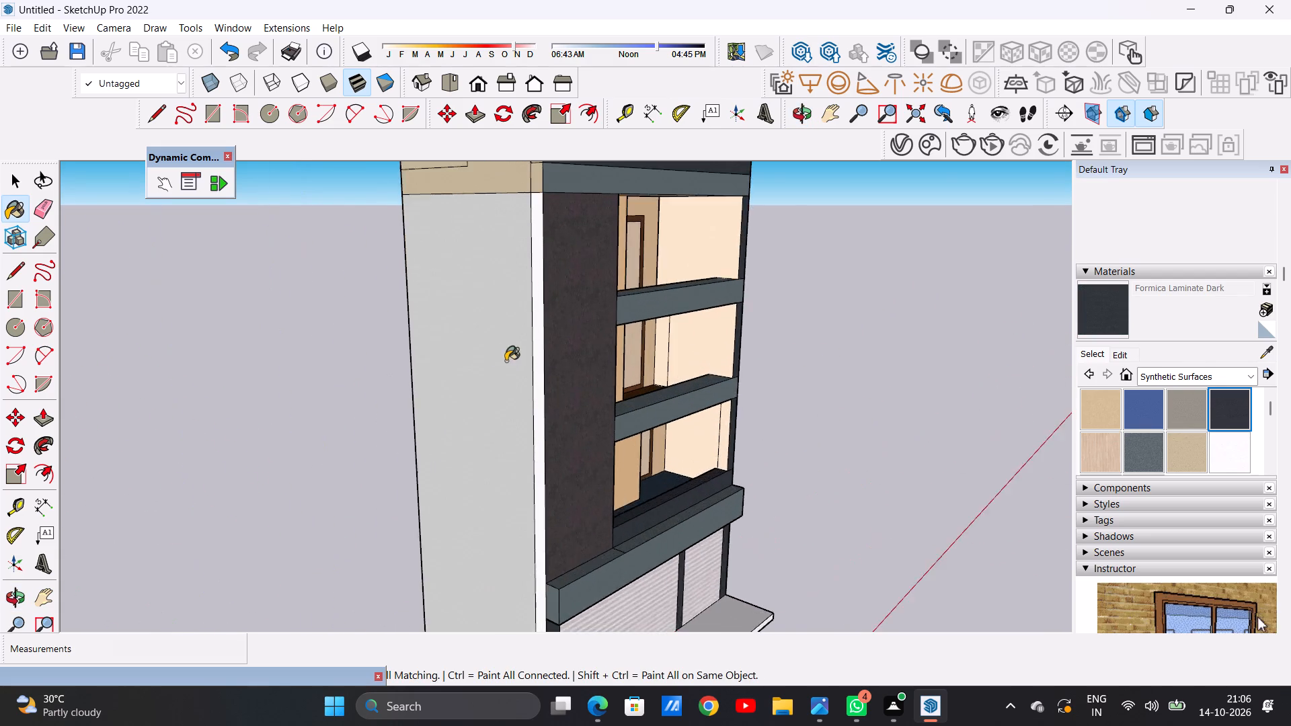
pyautogui.scroll(6, 506, 361)
pyautogui.click(553, 352)
pyautogui.scroll(-9, 502, 282)
pyautogui.scroll(5, 529, 521)
pyautogui.press('space')
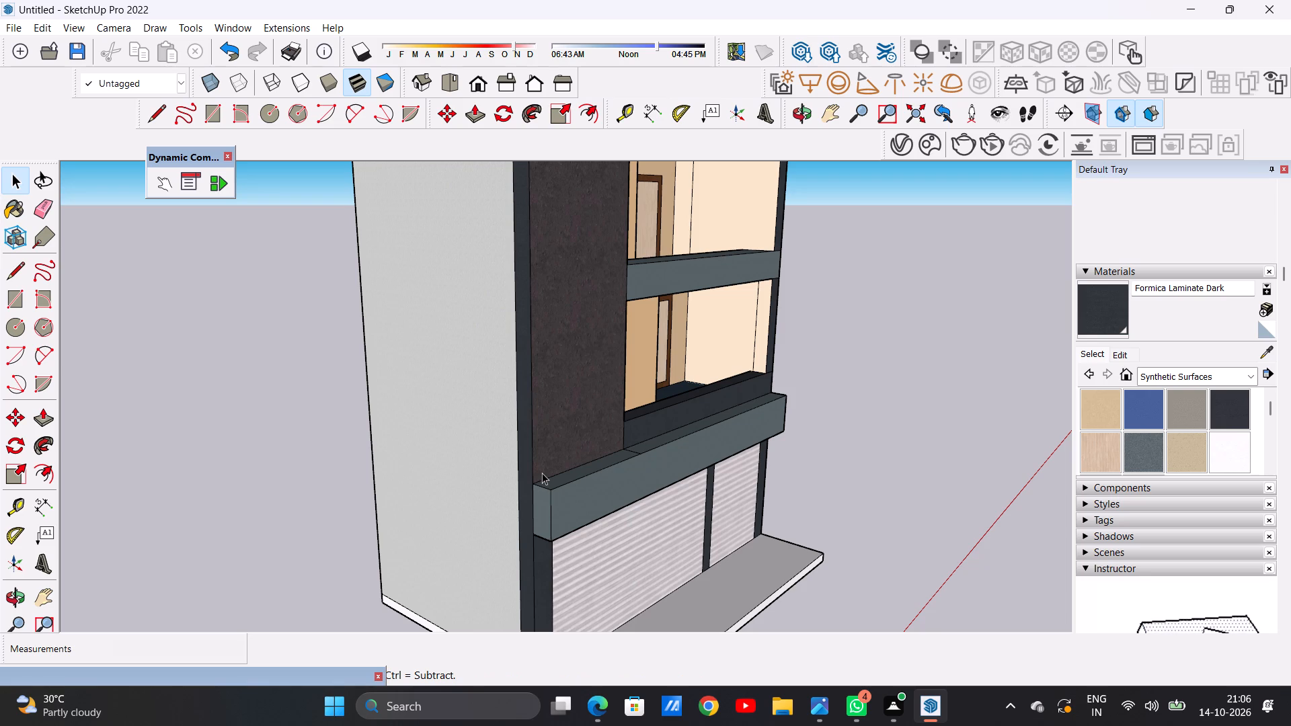
pyautogui.press('space')
pyautogui.scroll(-4, 515, 389)
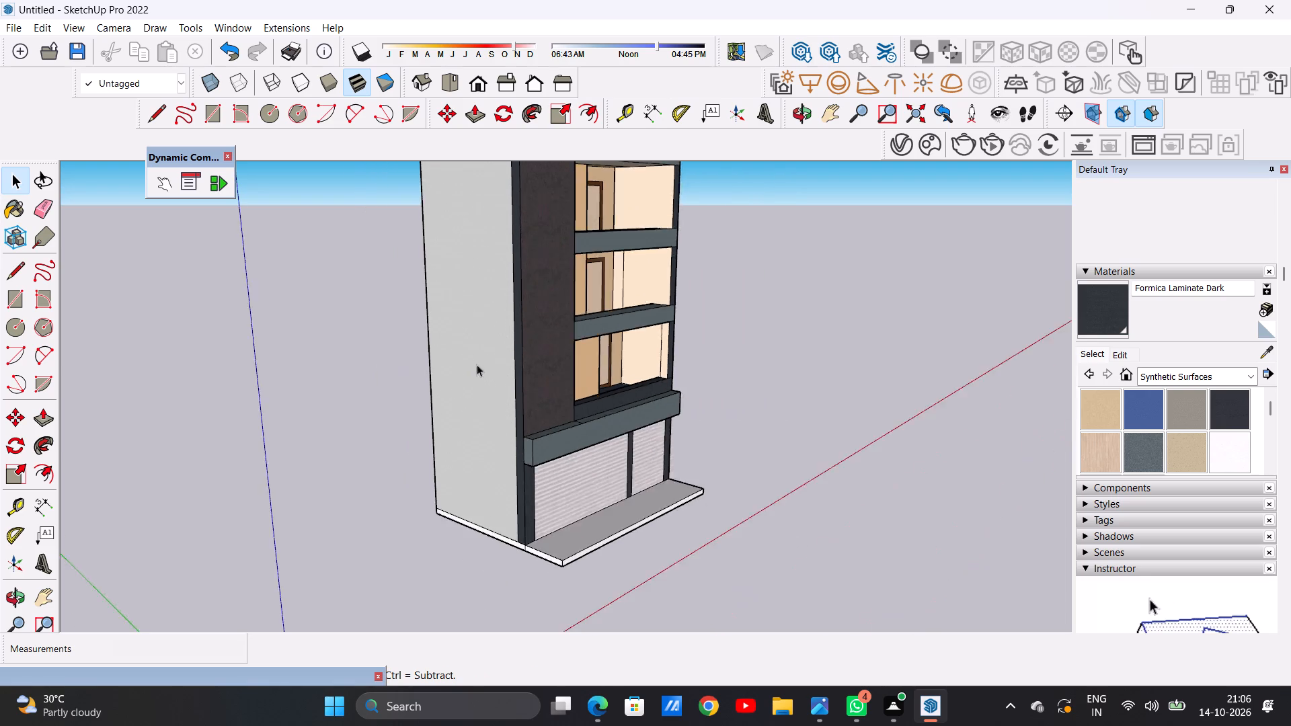
pyautogui.scroll(-12, 477, 364)
# Paint the rooftop terrace floor inside the parapet with Terrazzo Tile Light from the Synthetic Surfaces collection.
pyautogui.moveTo(730, 376); pyautogui.dragTo(115, 354, button='middle')
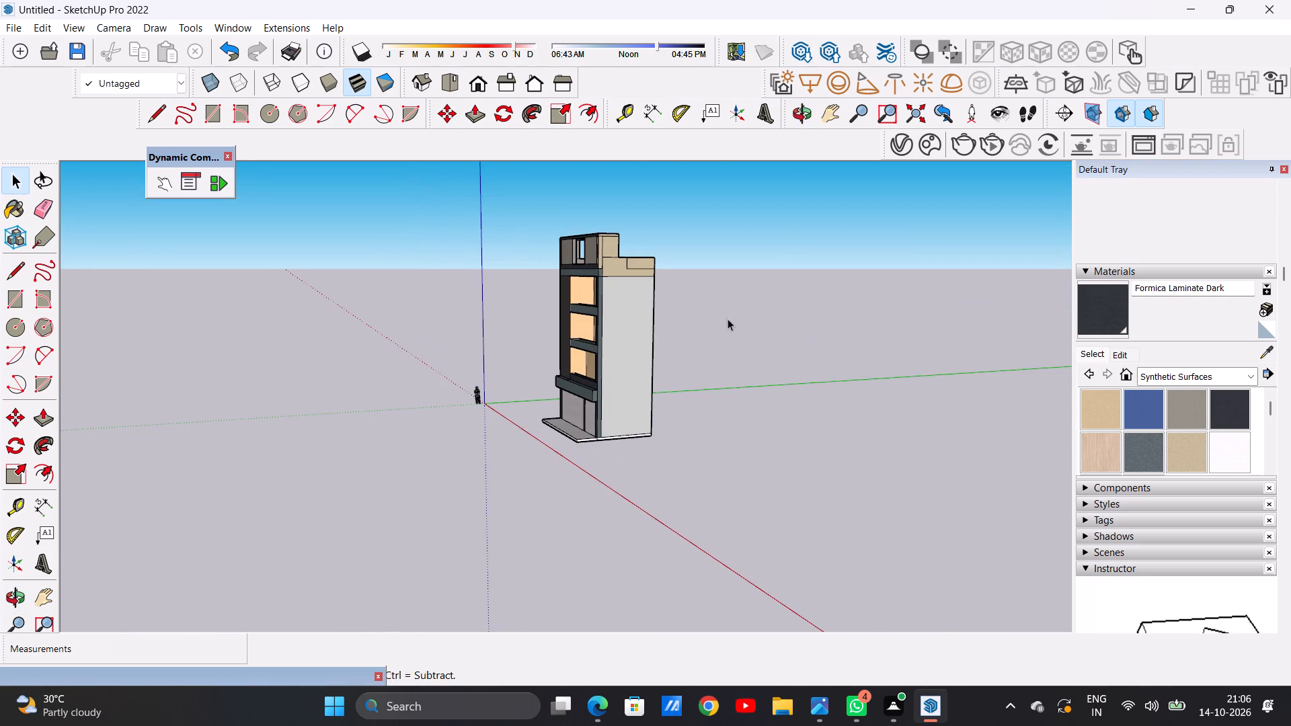
pyautogui.moveTo(737, 317); pyautogui.dragTo(292, 526, button='middle')
pyautogui.scroll(14, 587, 342)
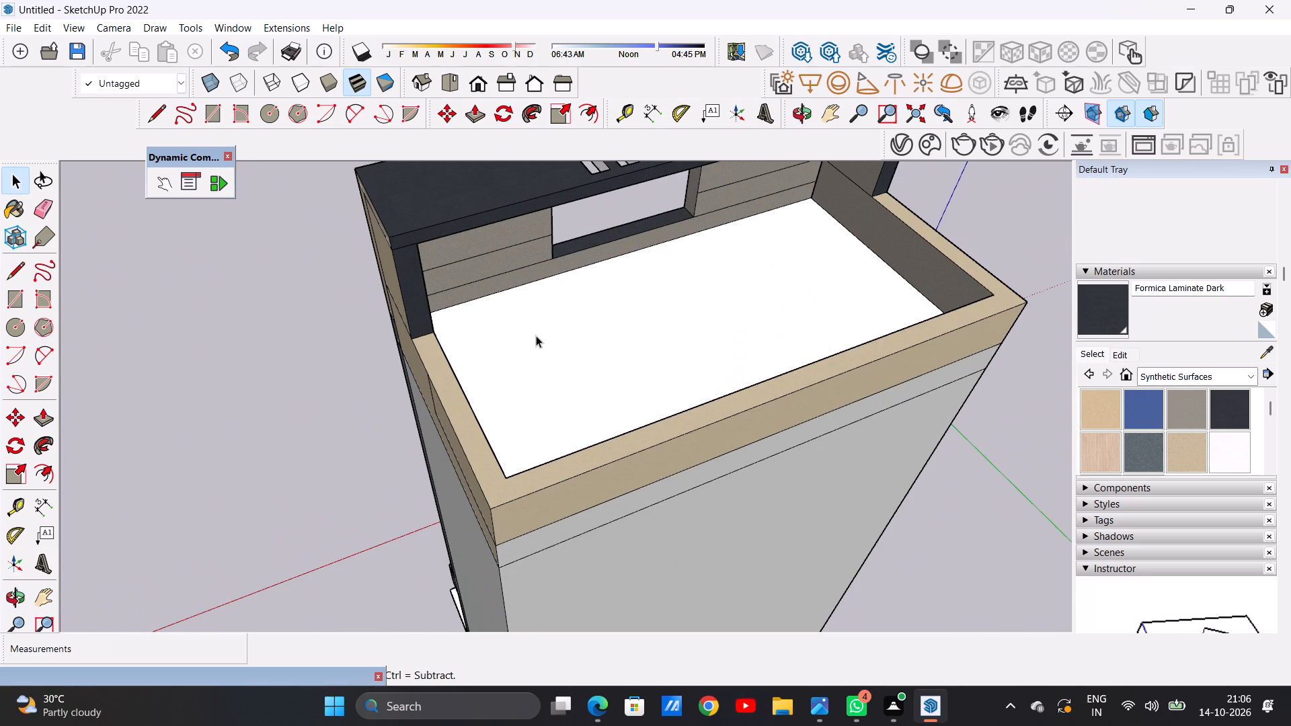
pyautogui.scroll(-1, 1174, 434)
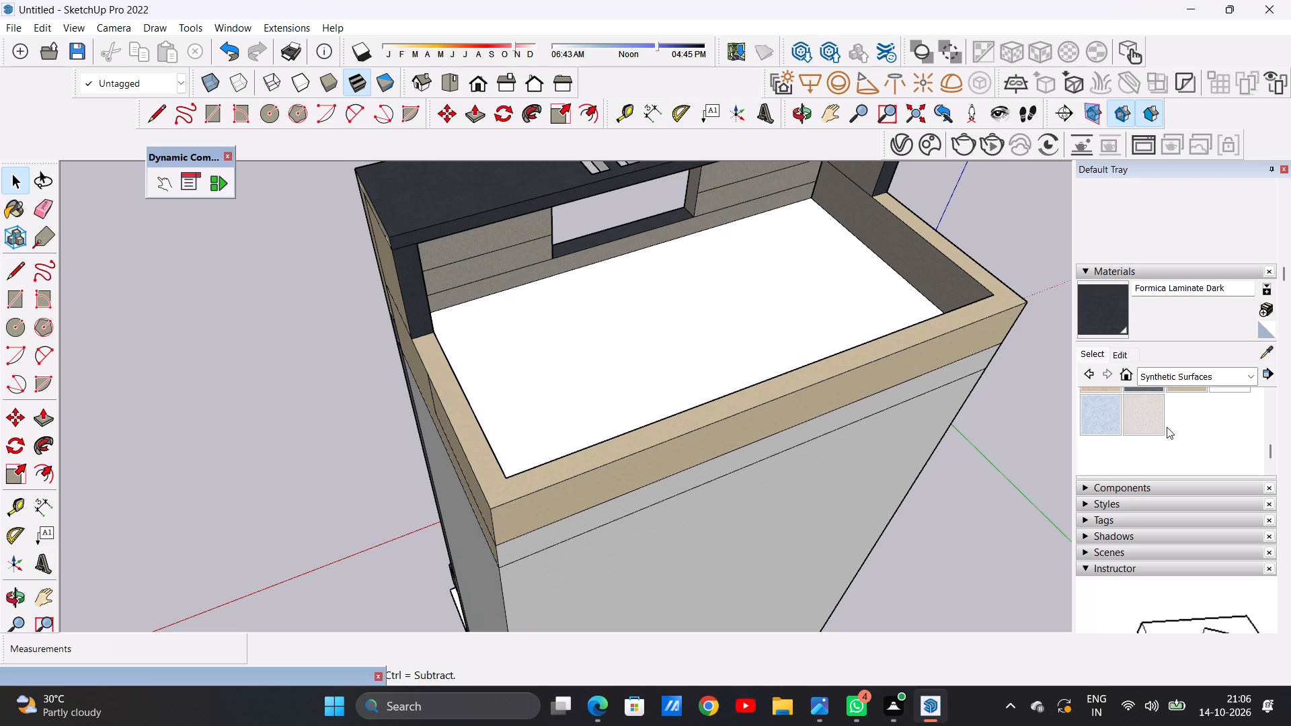
pyautogui.click(1147, 420)
pyautogui.click(737, 352)
pyautogui.scroll(12, 621, 358)
pyautogui.scroll(-3, 636, 382)
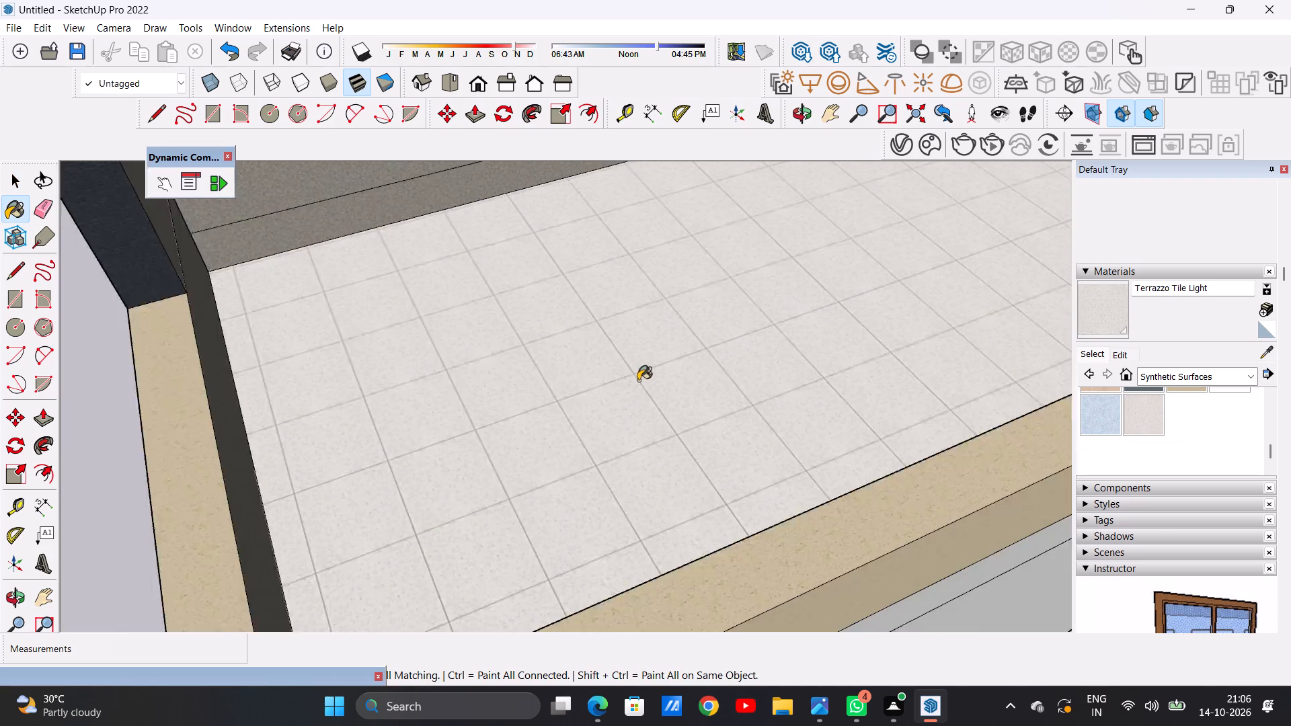
# Look over the painted building from the roof, side and front for faces that still lack a material.
pyautogui.scroll(-17, 638, 380)
pyautogui.moveTo(440, 385); pyautogui.dragTo(746, 391, button='middle')
pyautogui.moveTo(456, 400); pyautogui.dragTo(676, 378, button='middle')
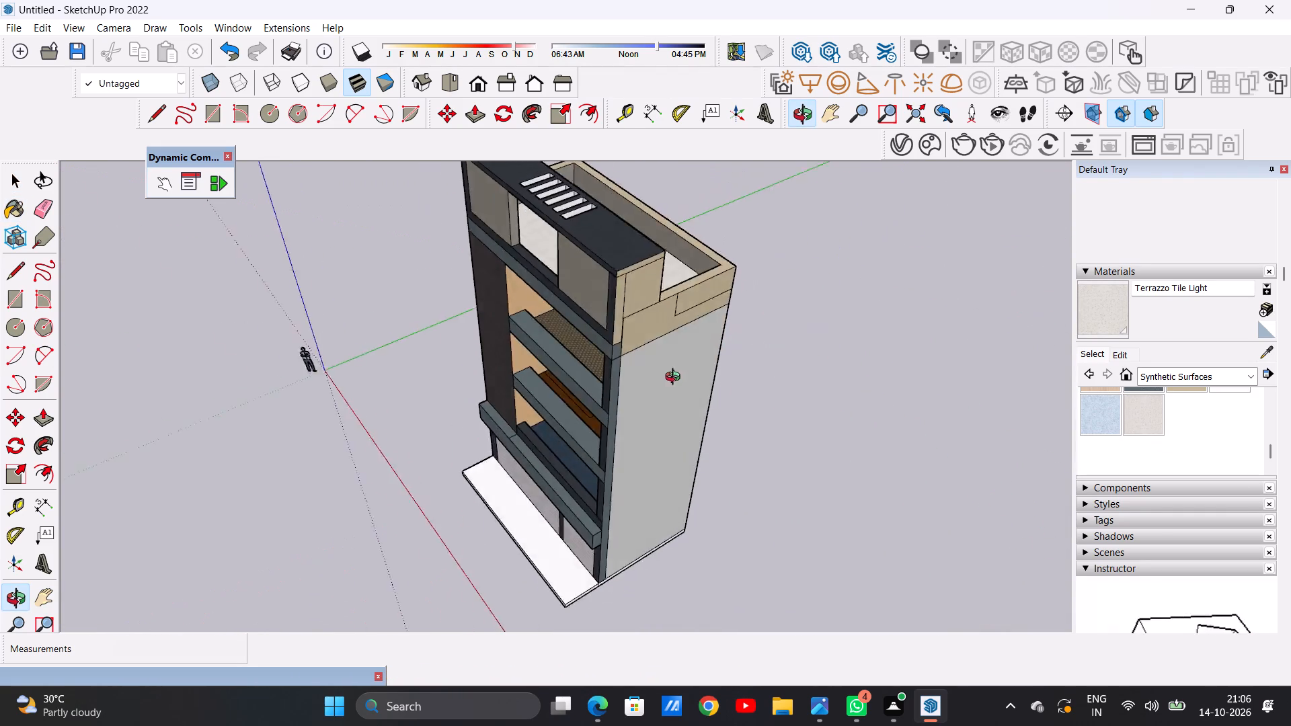
pyautogui.moveTo(676, 378); pyautogui.dragTo(826, 339, button='middle')
pyautogui.moveTo(389, 454); pyautogui.dragTo(468, 288, button='middle')
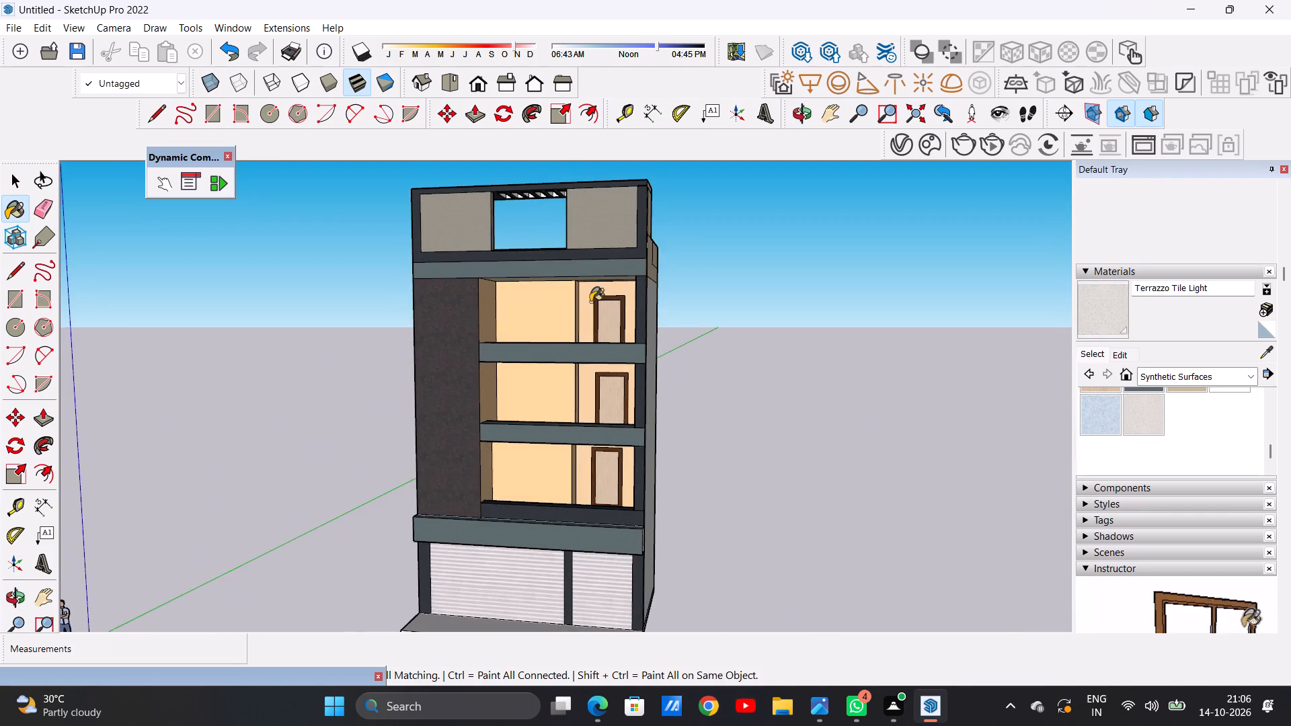
pyautogui.scroll(-8, 650, 335)
pyautogui.moveTo(611, 356); pyautogui.dragTo(654, 402, button='middle')
pyautogui.scroll(2, 537, 419)
pyautogui.scroll(-1, 541, 414)
pyautogui.scroll(4, 545, 413)
pyautogui.press('space')
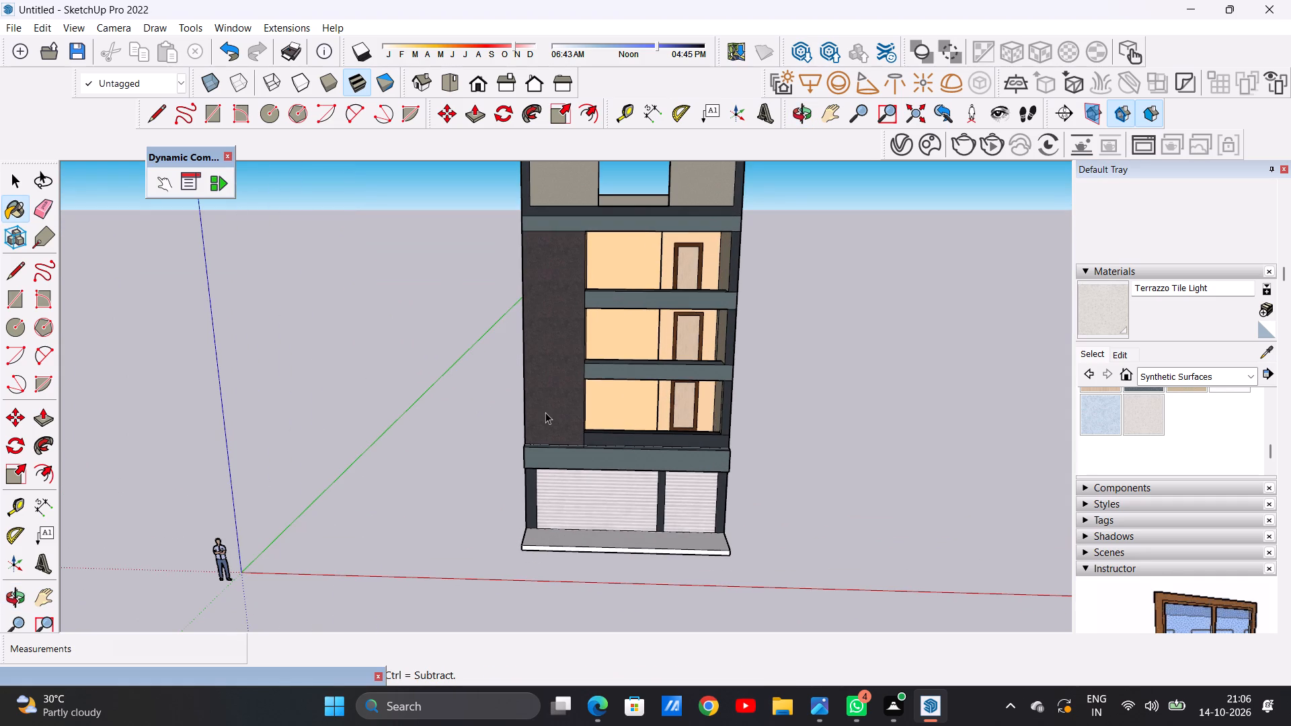
# Paint the top and front edge of the ground-floor entrance slab with Terrazzo Light Blue.
pyautogui.scroll(-6, 623, 415)
pyautogui.scroll(10, 639, 479)
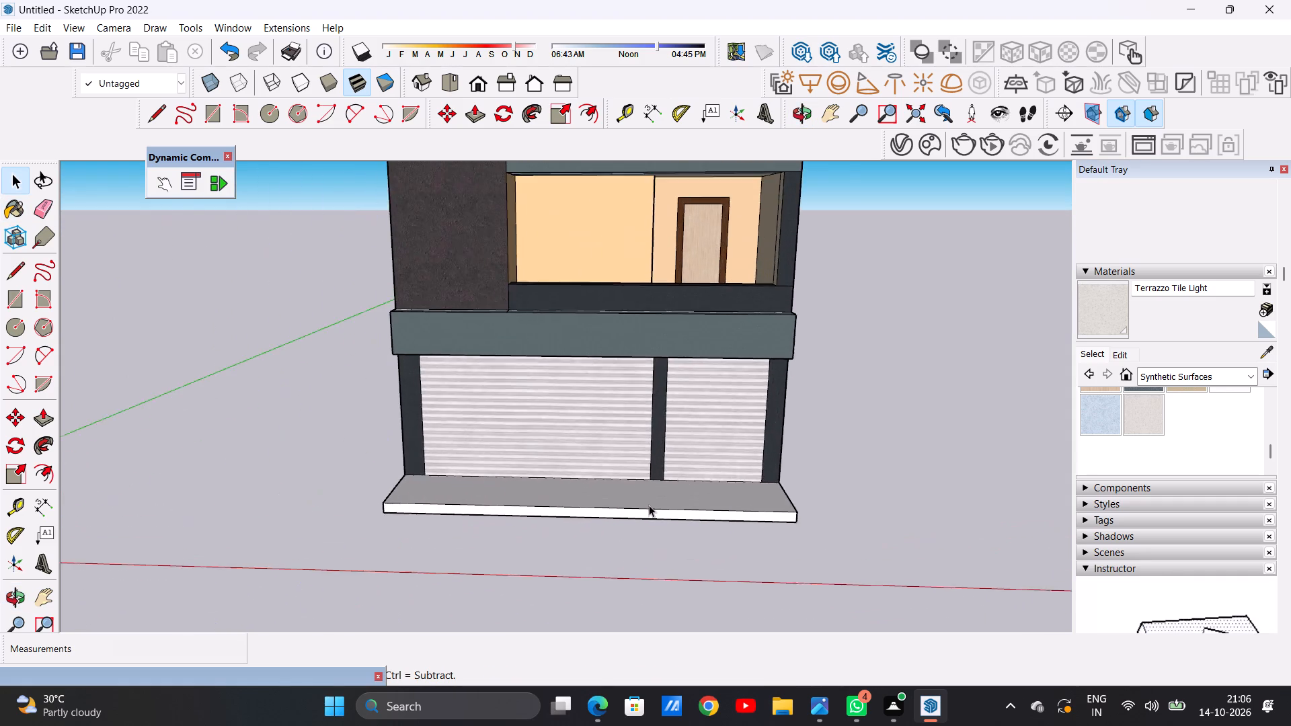
pyautogui.scroll(5, 649, 505)
pyautogui.moveTo(558, 436); pyautogui.dragTo(544, 481, button='middle')
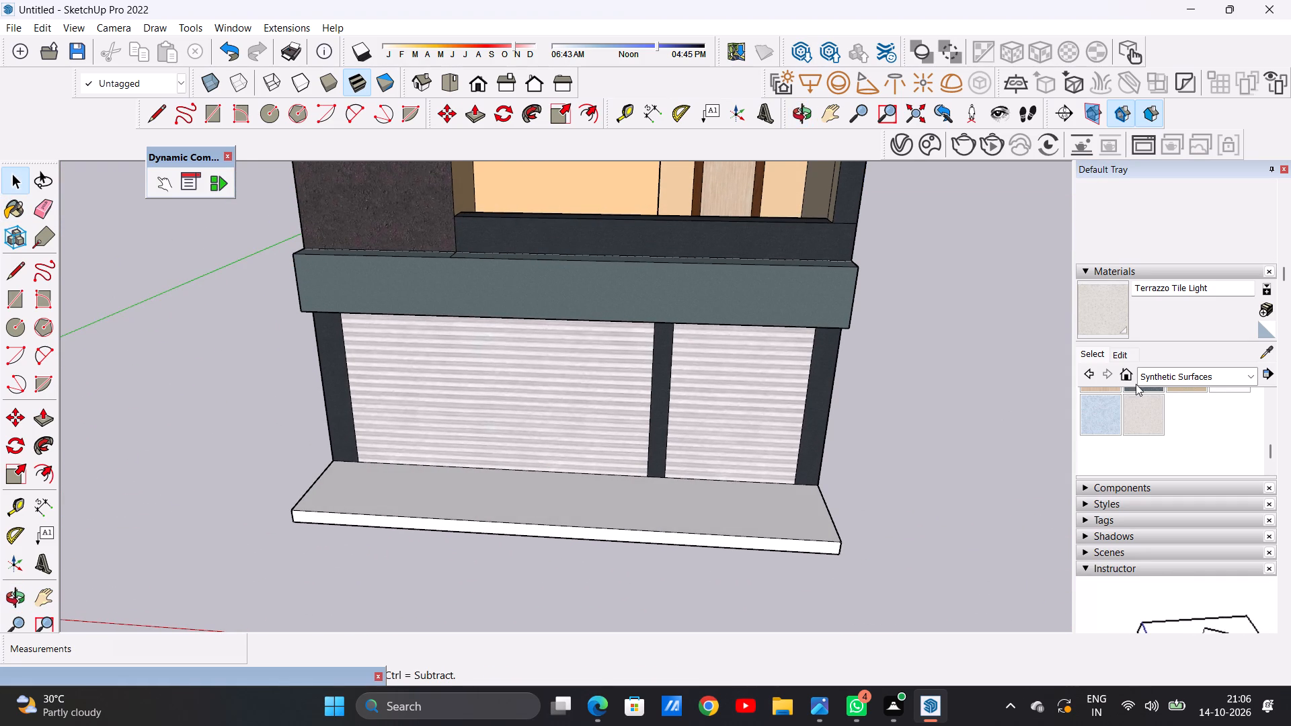
pyautogui.click(1108, 410)
pyautogui.click(750, 513)
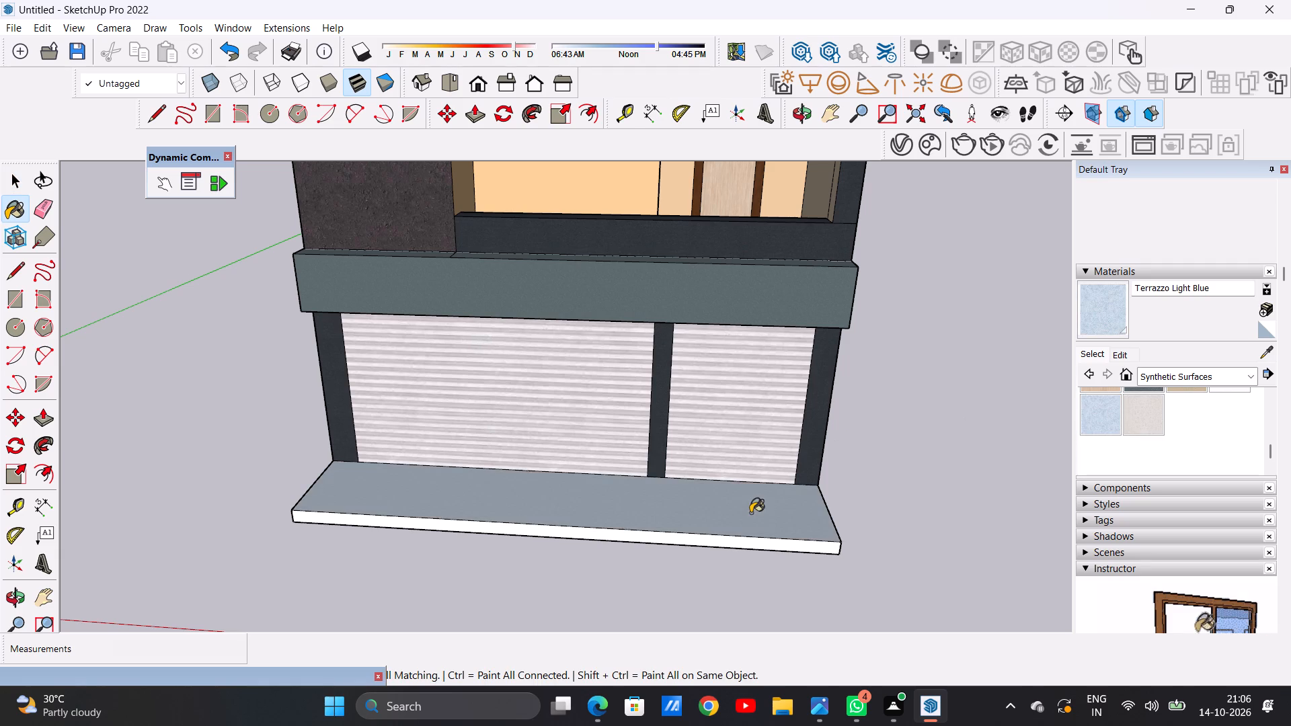
pyautogui.scroll(12, 752, 555)
pyautogui.click(768, 534)
pyautogui.scroll(-9, 688, 490)
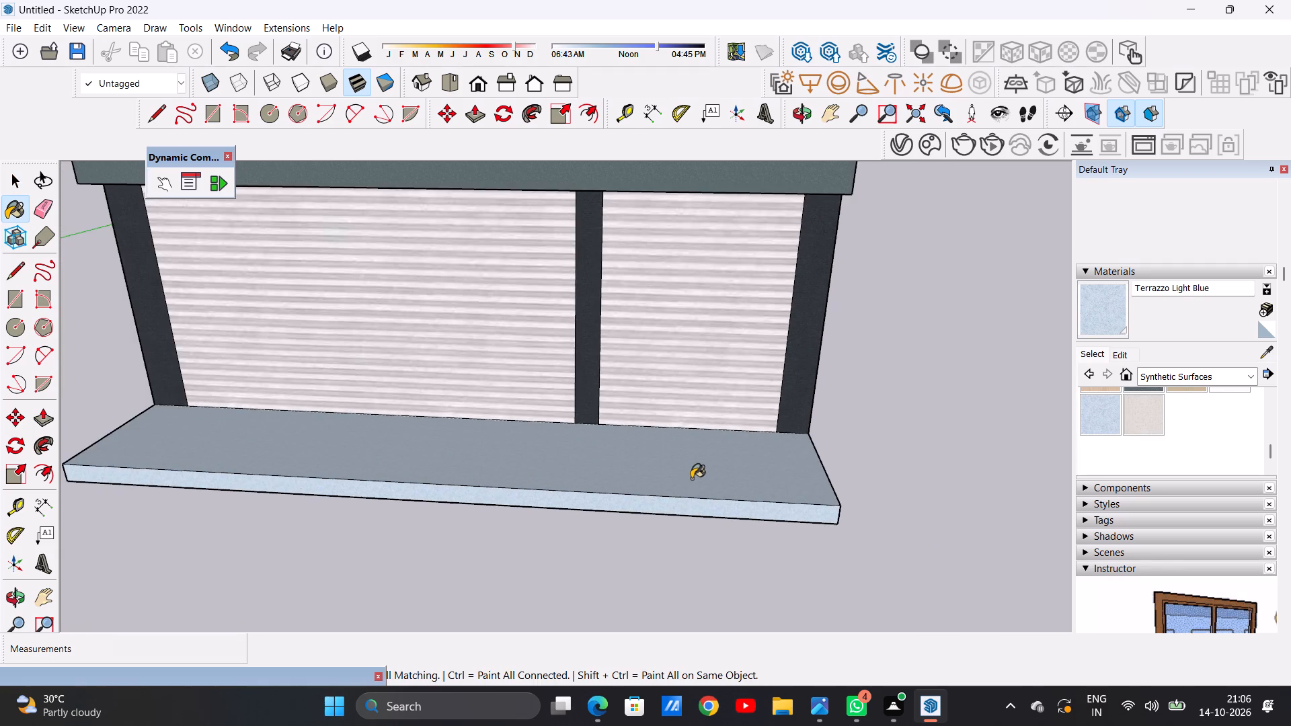
pyautogui.scroll(-3, 693, 477)
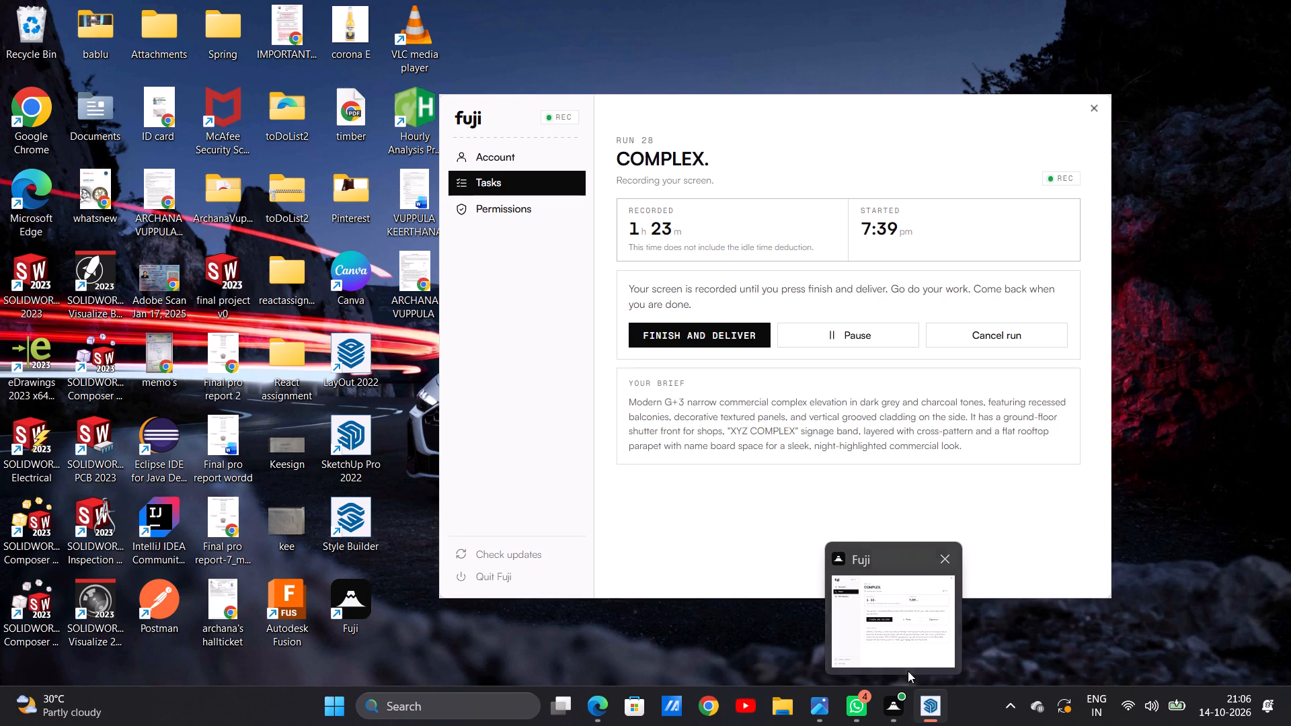
# Return to SketchUp from the Fuji brief and look over the building from the rear and the front.
pyautogui.click(906, 620)
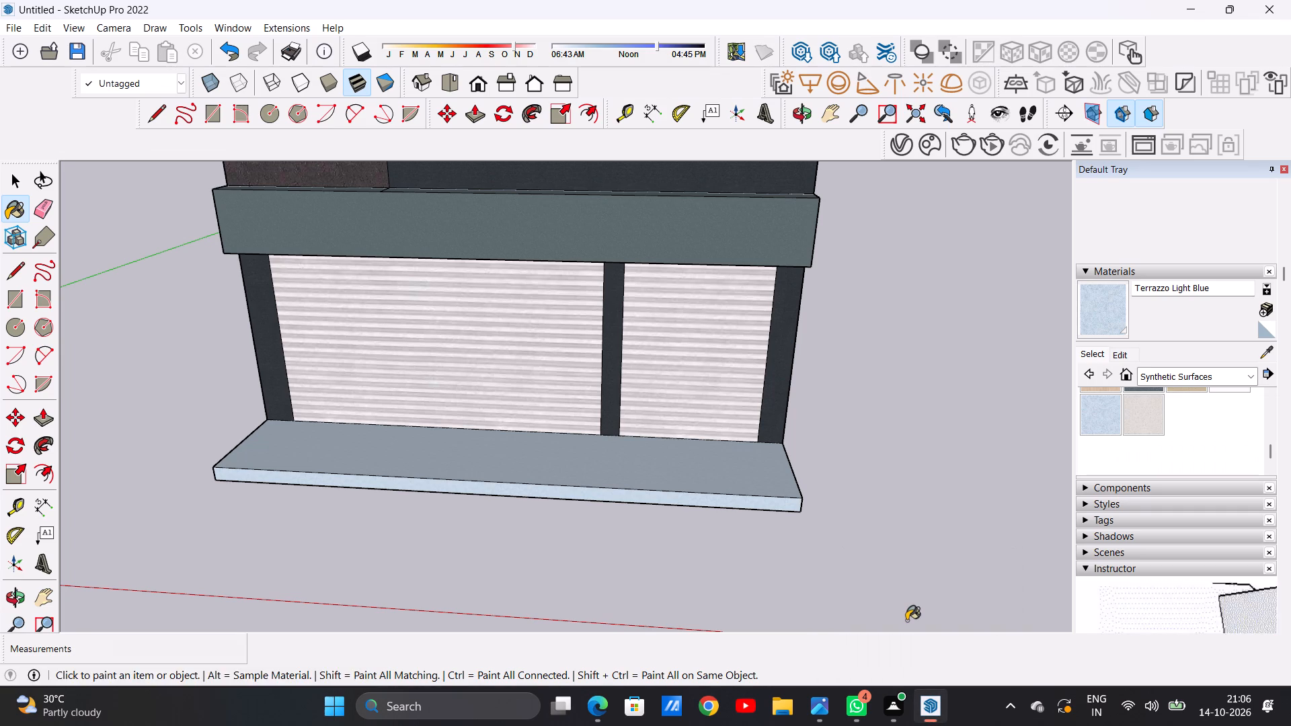
pyautogui.scroll(-7, 386, 259)
pyautogui.scroll(-6, 563, 339)
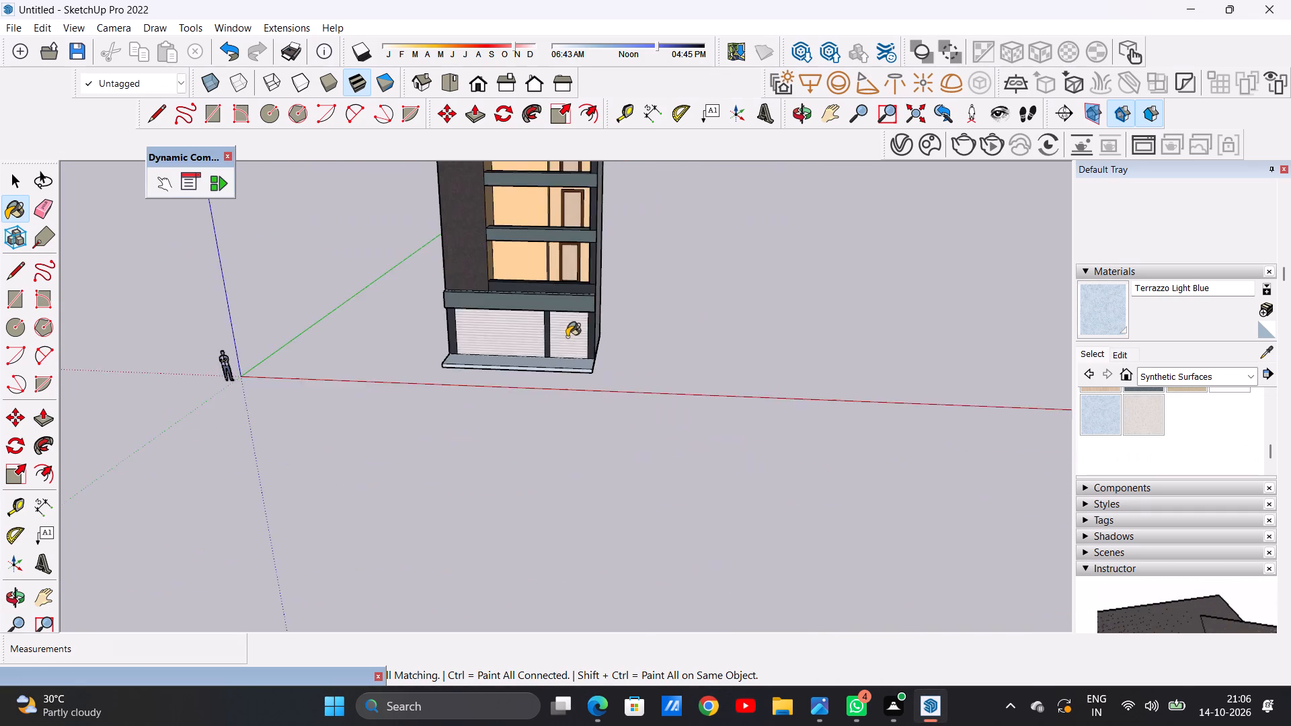
pyautogui.scroll(-7, 567, 337)
pyautogui.moveTo(762, 278); pyautogui.dragTo(116, 307, button='middle')
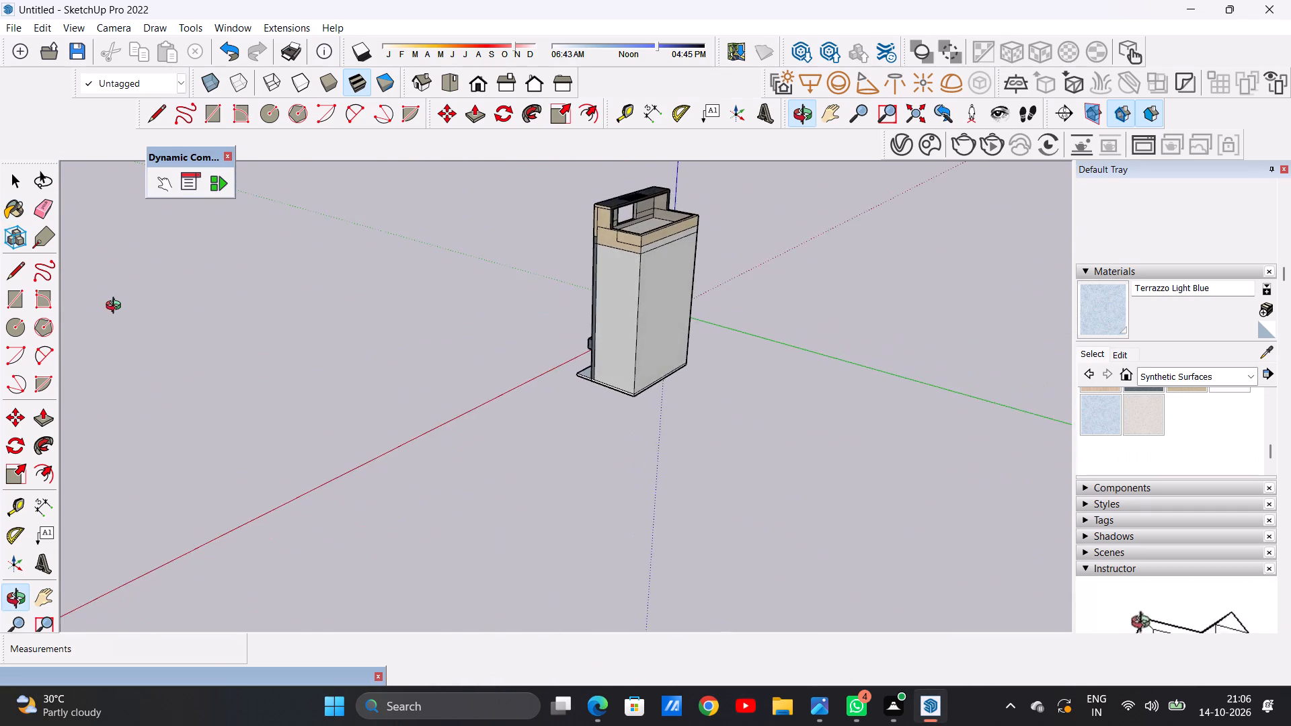
pyautogui.moveTo(116, 307); pyautogui.dragTo(797, 268, button='middle')
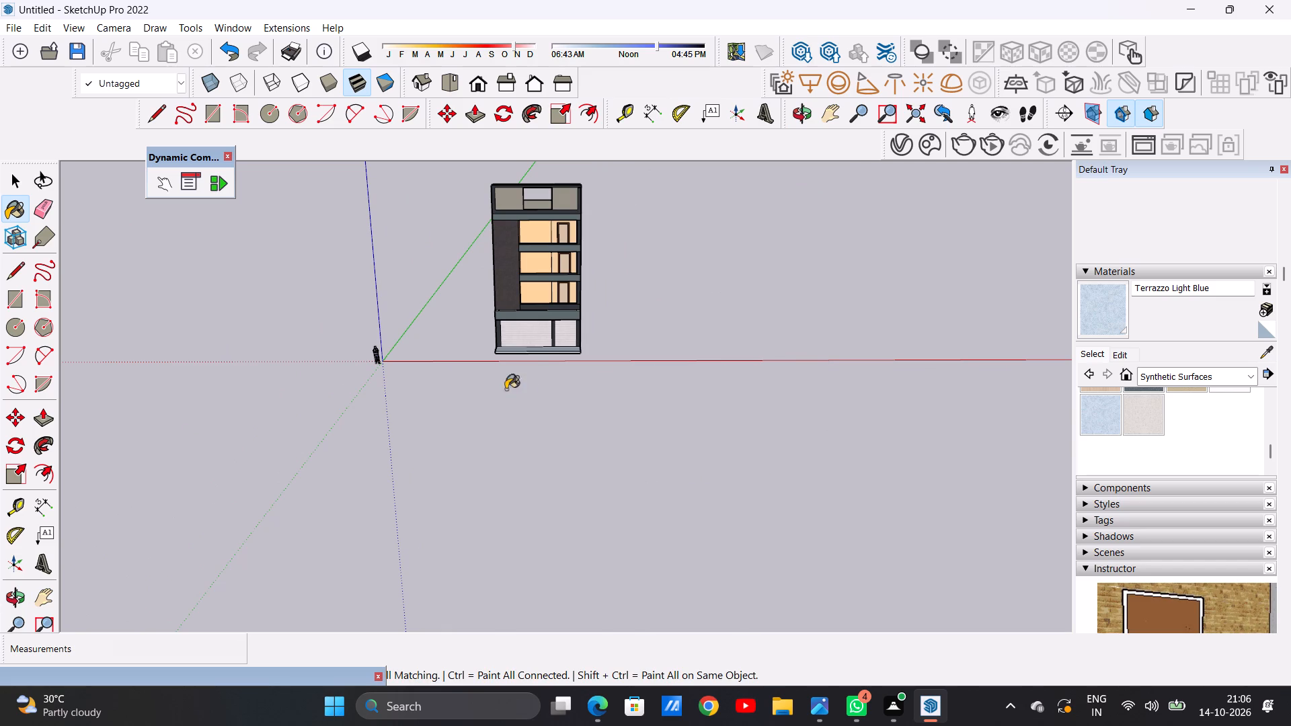
# Paint the left side edge of the base slab, both its front and rear segments, with Terrazzo Light Blue.
pyautogui.scroll(12, 531, 347)
pyautogui.scroll(6, 477, 392)
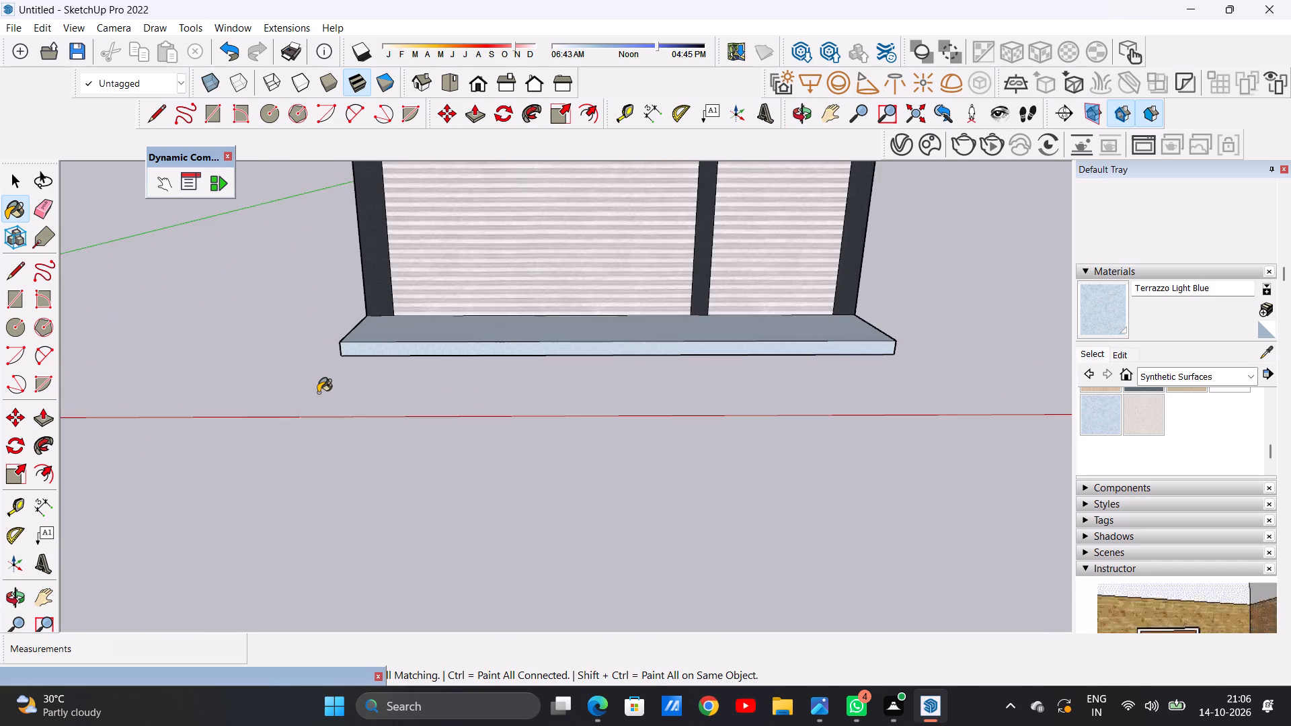
pyautogui.moveTo(329, 394); pyautogui.dragTo(561, 395, button='middle')
pyautogui.scroll(6, 452, 387)
pyautogui.click(453, 376)
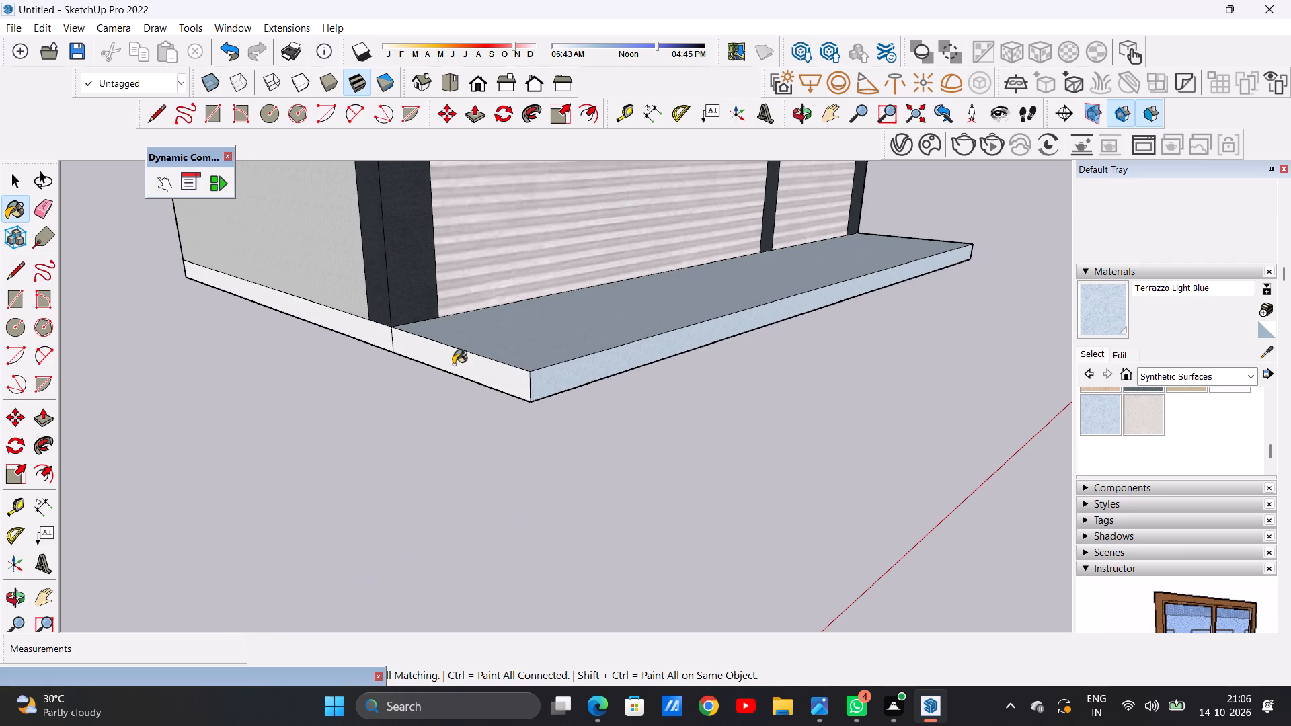
pyautogui.click(453, 364)
pyautogui.click(389, 341)
pyautogui.scroll(-10, 358, 403)
# Paint the right side edge of the base slab, both its rear and front segments, with Terrazzo Light Blue.
pyautogui.moveTo(720, 317); pyautogui.dragTo(520, 370, button='middle')
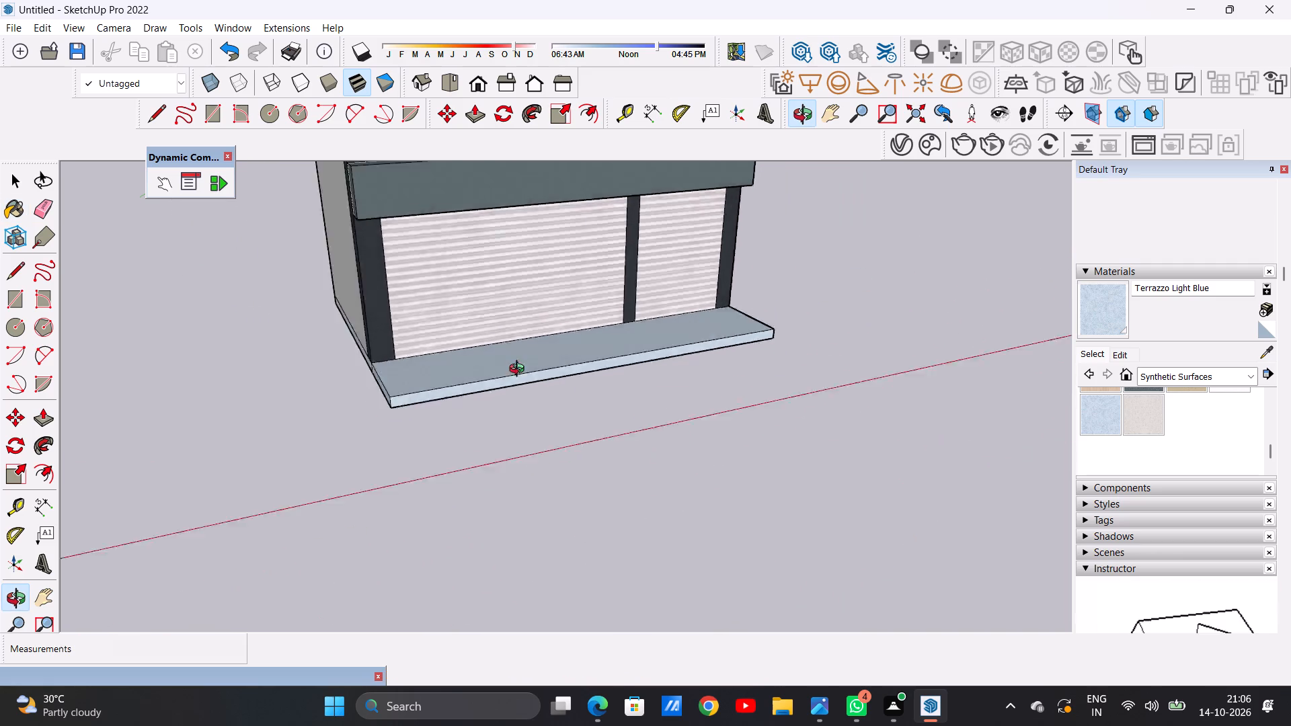
pyautogui.moveTo(520, 370); pyautogui.dragTo(264, 368, button='middle')
pyautogui.scroll(8, 769, 411)
pyautogui.scroll(-1, 758, 402)
pyautogui.scroll(4, 758, 401)
pyautogui.click(744, 396)
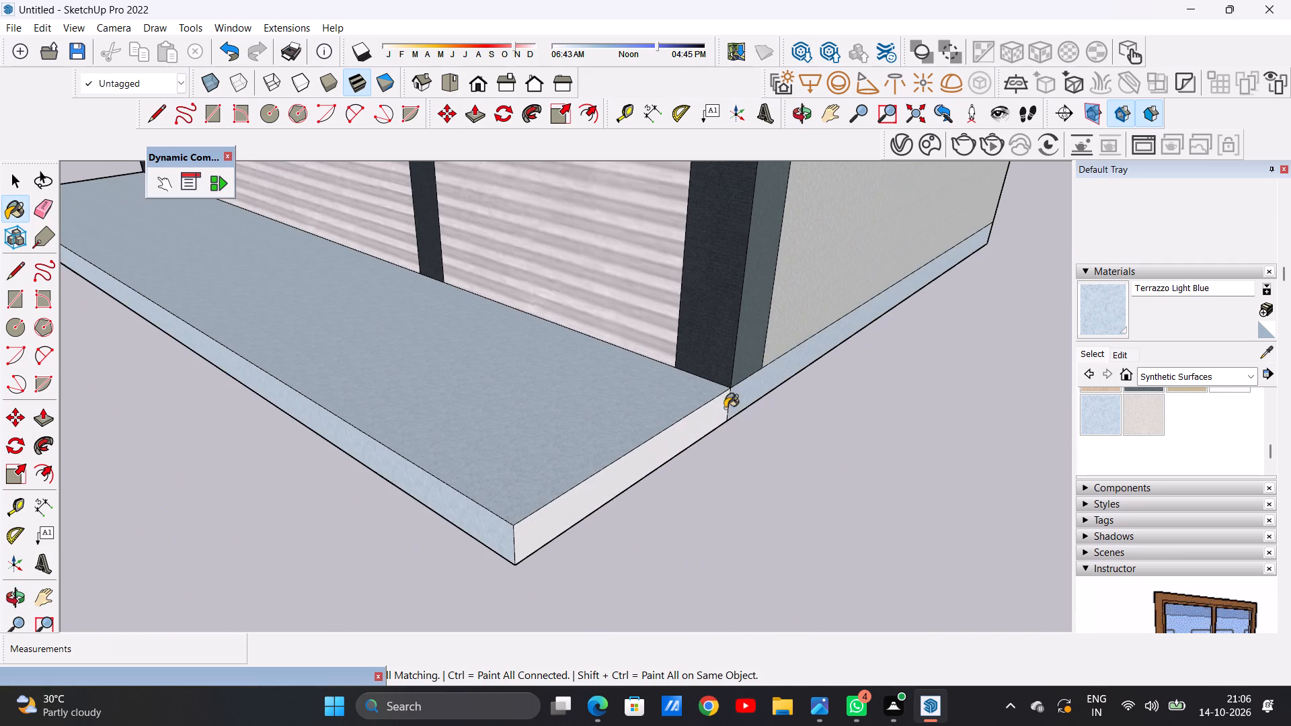
pyautogui.click(658, 446)
pyautogui.scroll(-17, 739, 434)
# Look over the whole building from below, from the front and from both sides.
pyautogui.moveTo(673, 465); pyautogui.dragTo(756, 253, button='middle')
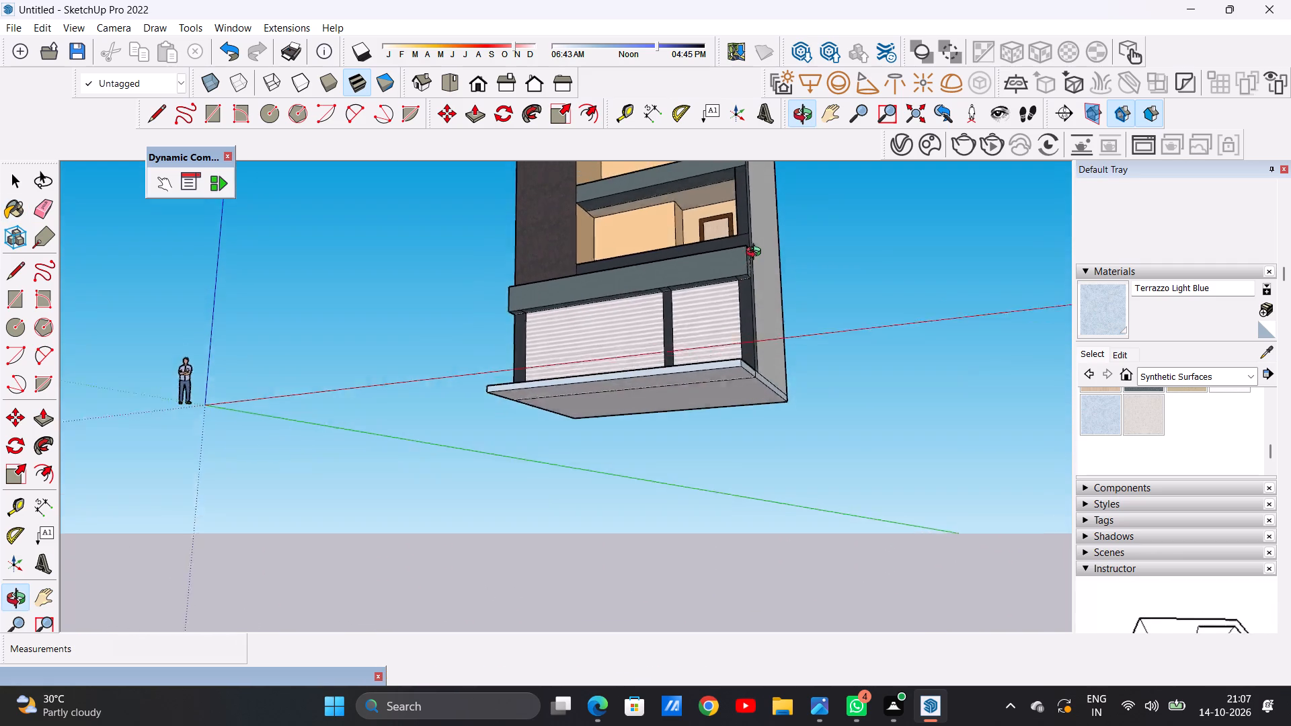
pyautogui.moveTo(756, 253); pyautogui.dragTo(747, 452, button='middle')
pyautogui.scroll(-11, 603, 403)
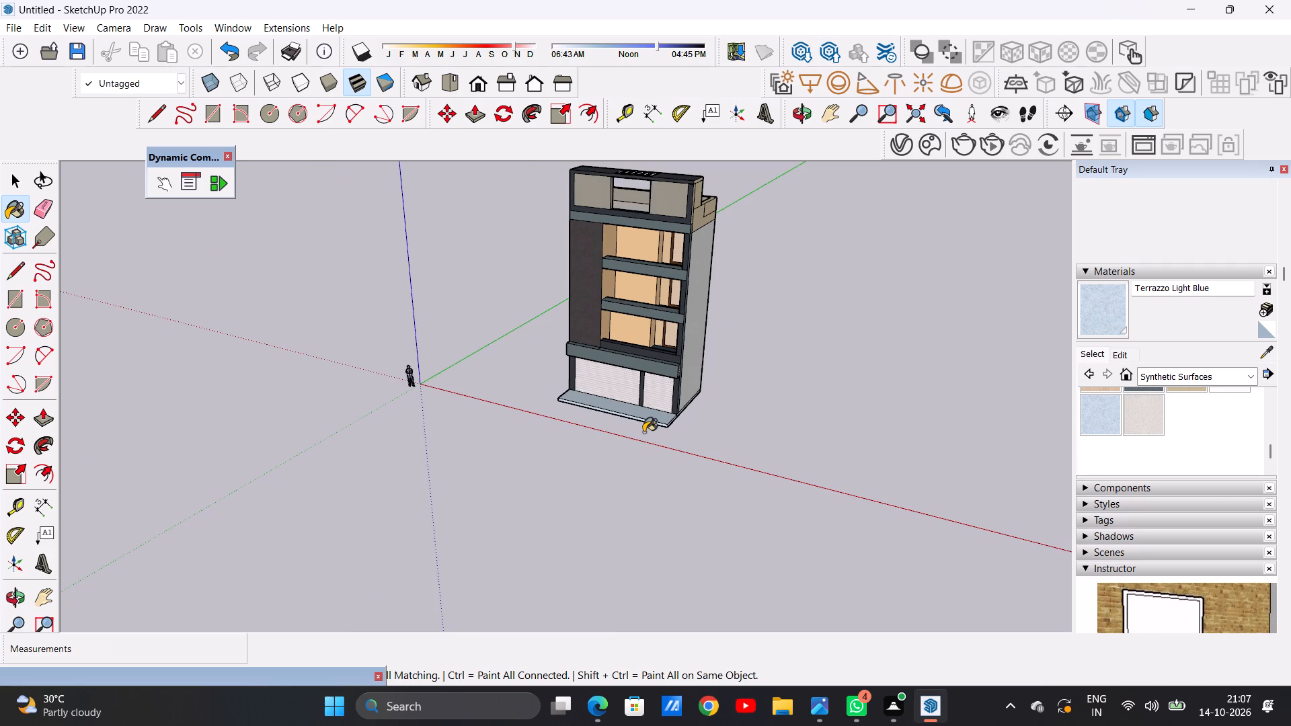
pyautogui.scroll(-8, 664, 346)
pyautogui.moveTo(586, 344); pyautogui.dragTo(867, 302, button='middle')
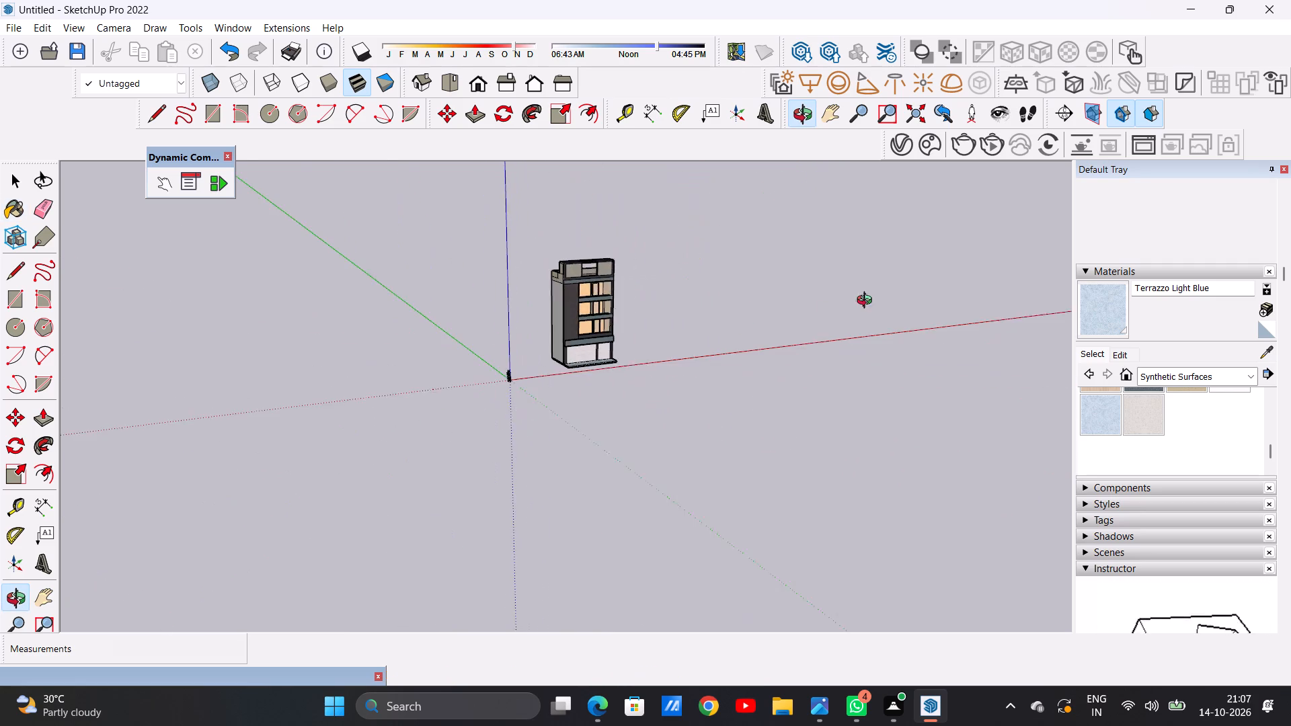
pyautogui.moveTo(867, 302); pyautogui.dragTo(857, 303, button='middle')
pyautogui.moveTo(473, 385); pyautogui.dragTo(274, 393, button='middle')
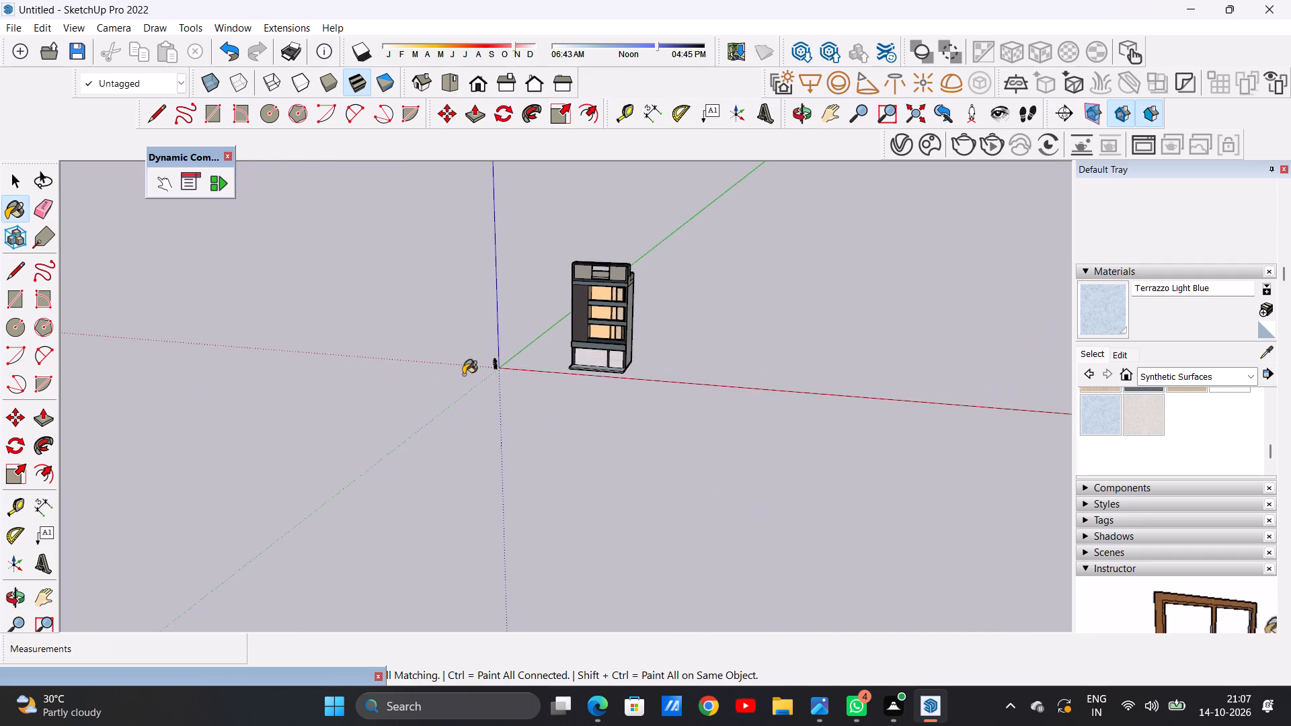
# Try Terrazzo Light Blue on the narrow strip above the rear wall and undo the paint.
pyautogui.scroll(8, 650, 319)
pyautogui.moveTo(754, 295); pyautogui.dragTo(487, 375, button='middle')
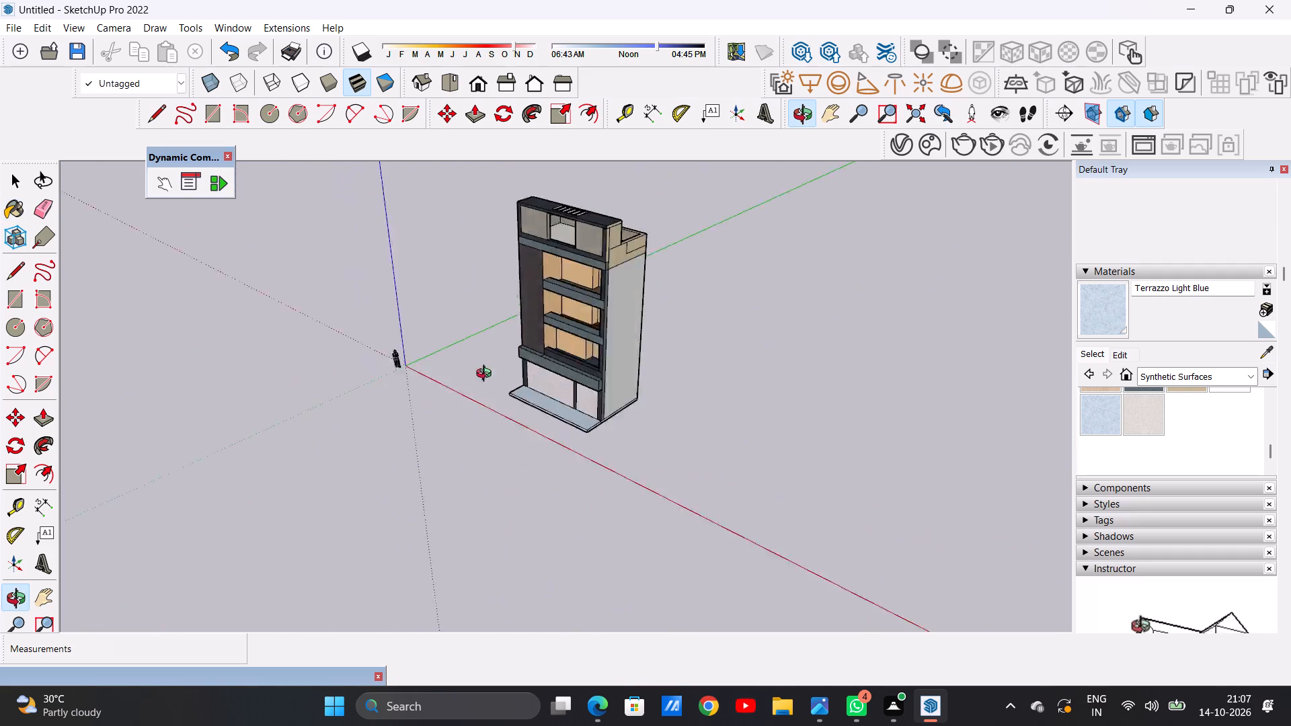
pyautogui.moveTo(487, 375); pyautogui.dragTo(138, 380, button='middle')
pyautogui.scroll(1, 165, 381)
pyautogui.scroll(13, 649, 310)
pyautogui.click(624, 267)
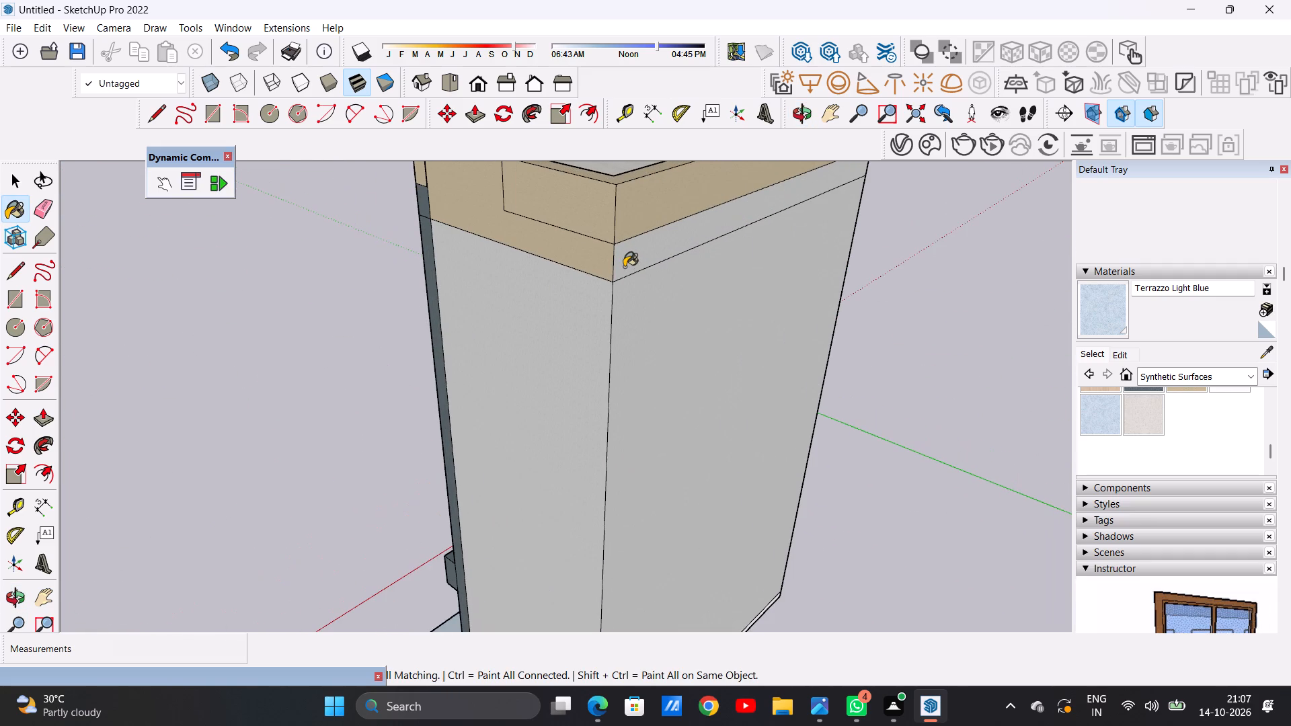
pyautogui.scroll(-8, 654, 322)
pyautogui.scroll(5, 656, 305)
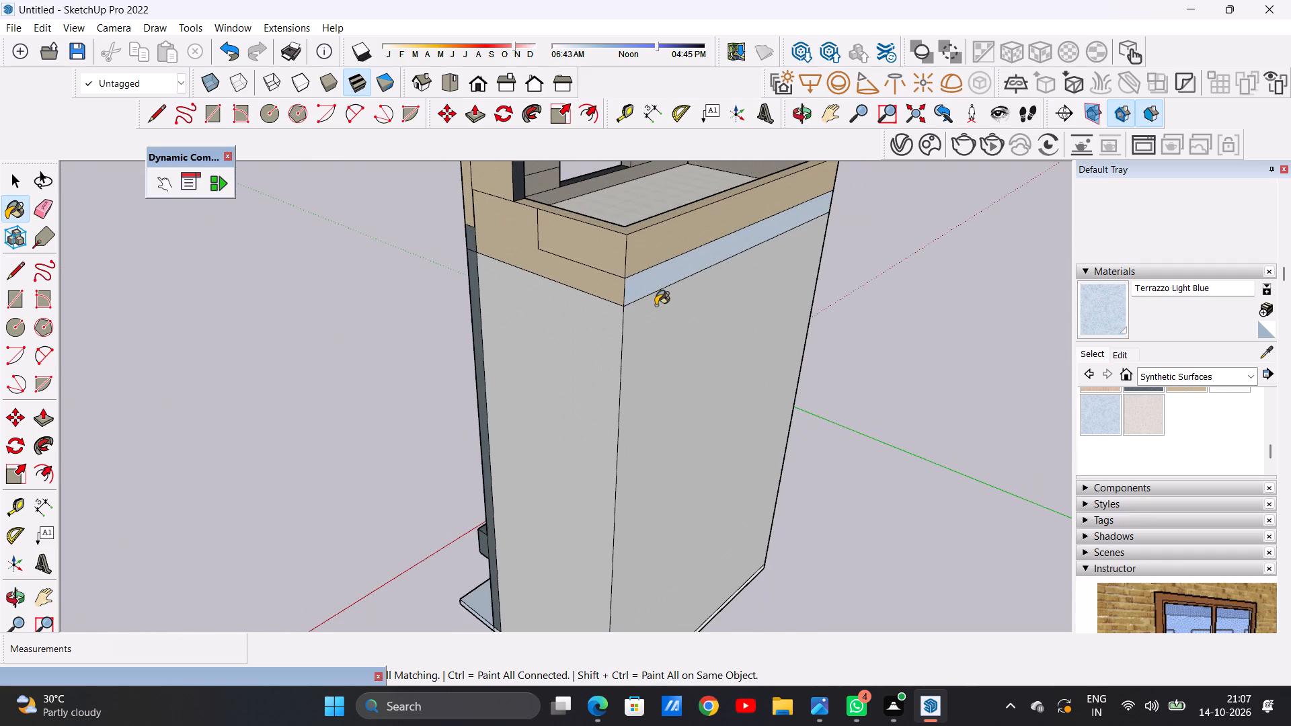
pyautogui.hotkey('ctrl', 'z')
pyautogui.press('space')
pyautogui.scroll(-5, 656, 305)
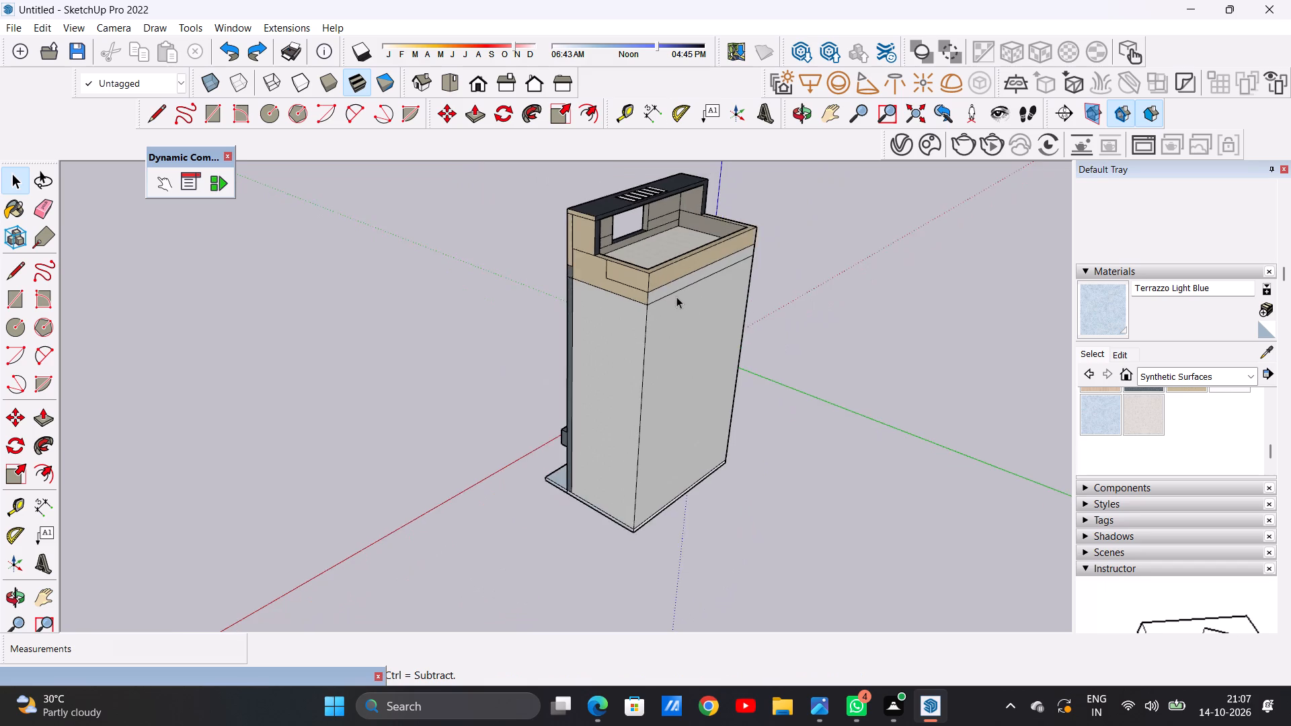
# Paint the narrow strip above the rear wall, just below the parapet, with Quartz Light Brown.
pyautogui.scroll(-9, 676, 296)
pyautogui.moveTo(597, 301); pyautogui.dragTo(830, 290, button='middle')
pyautogui.moveTo(657, 317); pyautogui.dragTo(512, 306, button='middle')
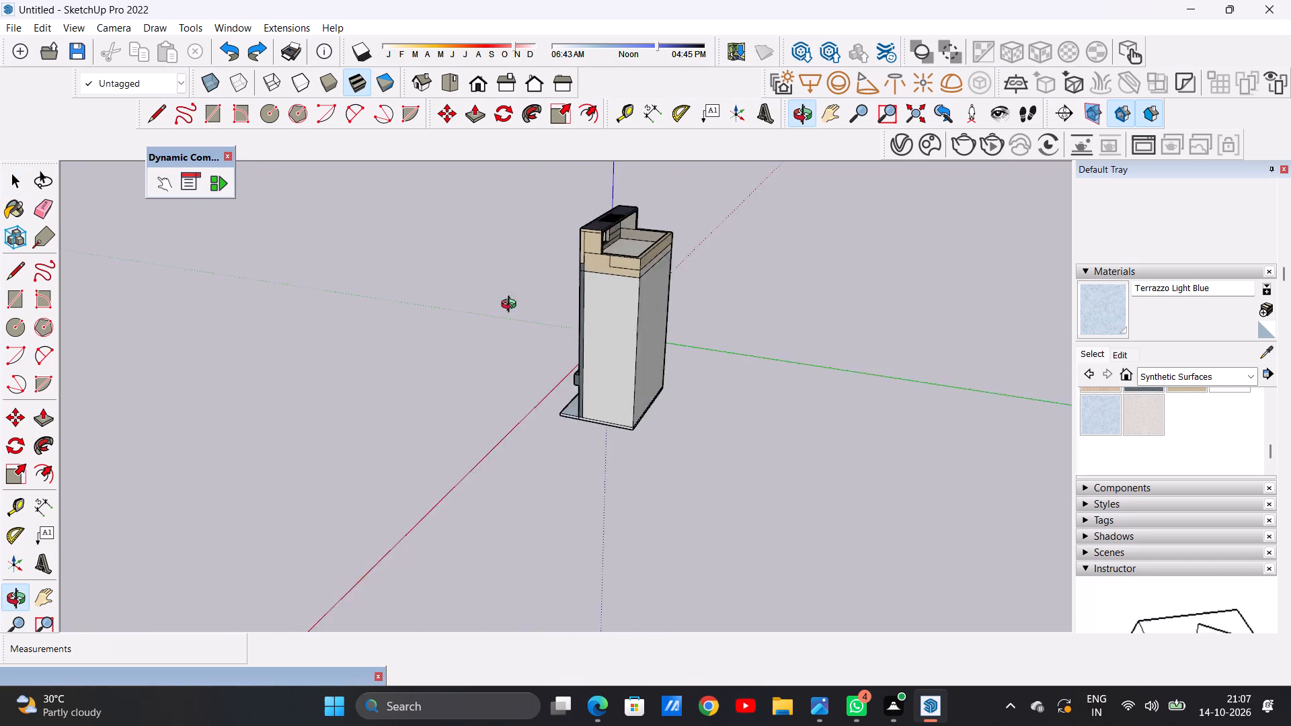
pyautogui.moveTo(512, 306); pyautogui.dragTo(199, 311, button='middle')
pyautogui.moveTo(611, 310); pyautogui.dragTo(502, 344, button='middle')
pyautogui.scroll(1, 1179, 423)
pyautogui.click(1175, 446)
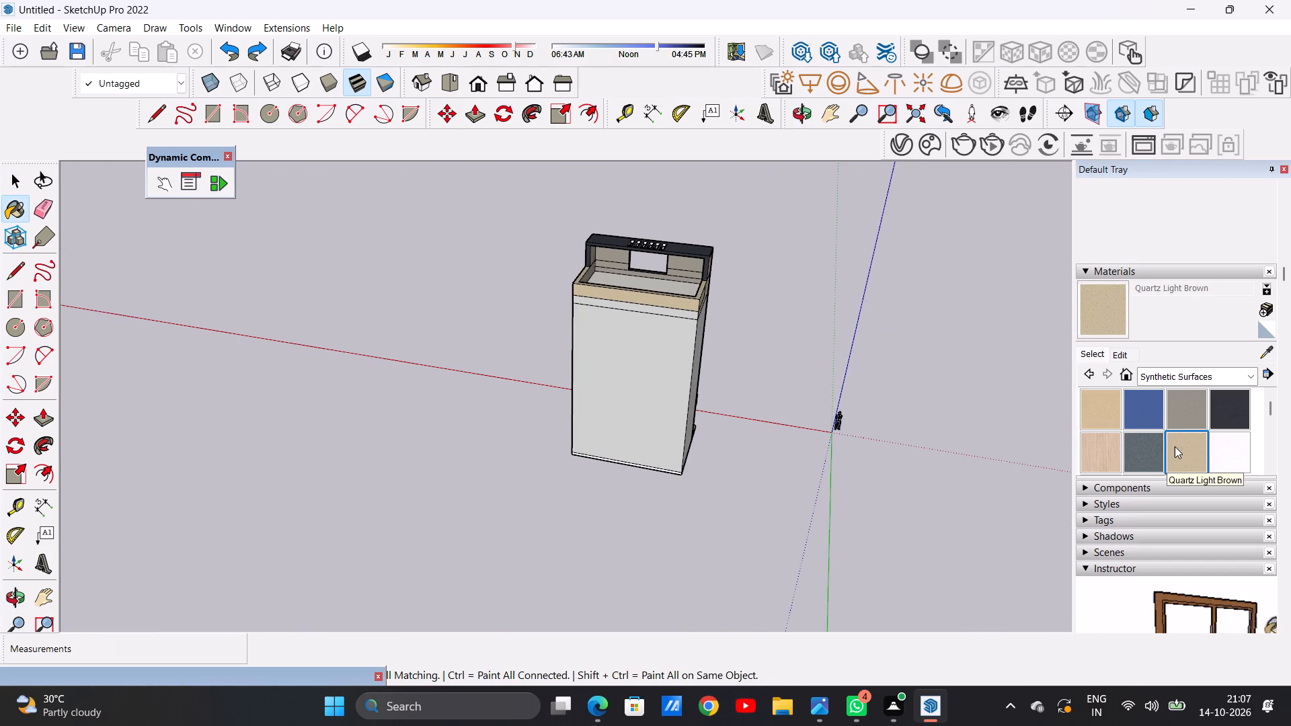
pyautogui.scroll(8, 707, 313)
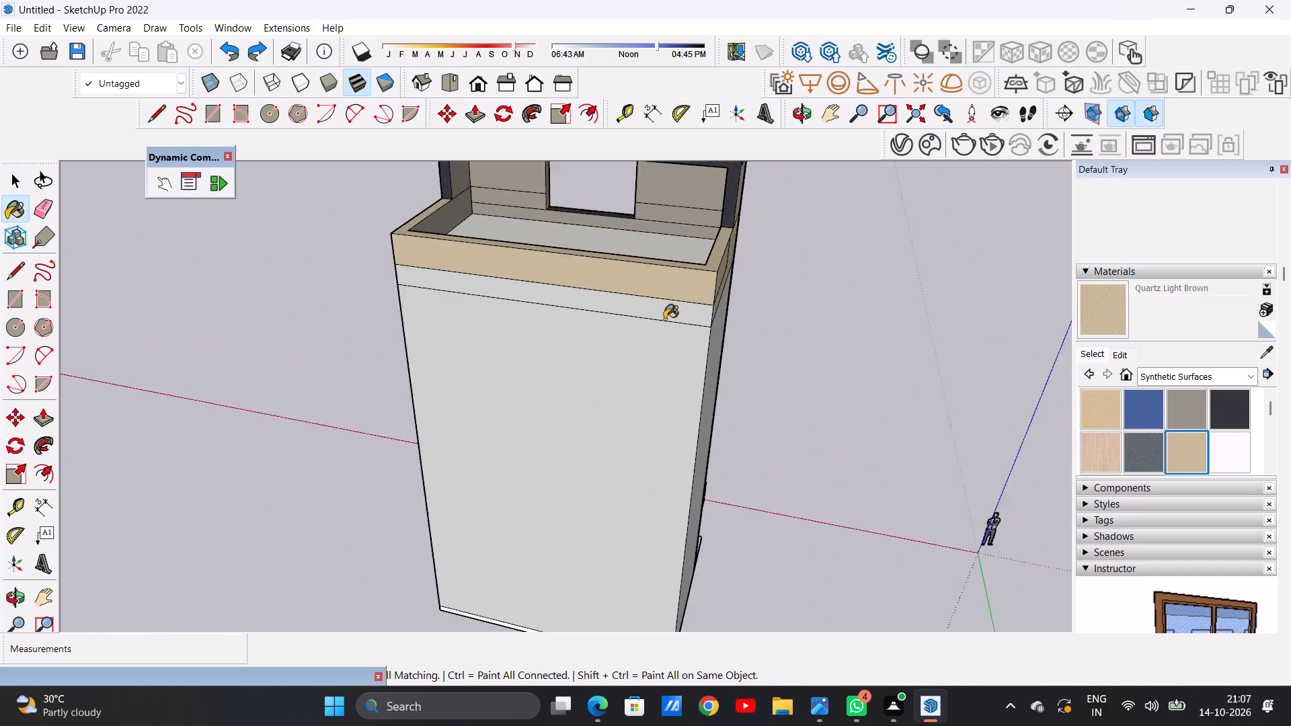
pyautogui.scroll(10, 664, 319)
pyautogui.click(695, 322)
pyautogui.scroll(-14, 734, 344)
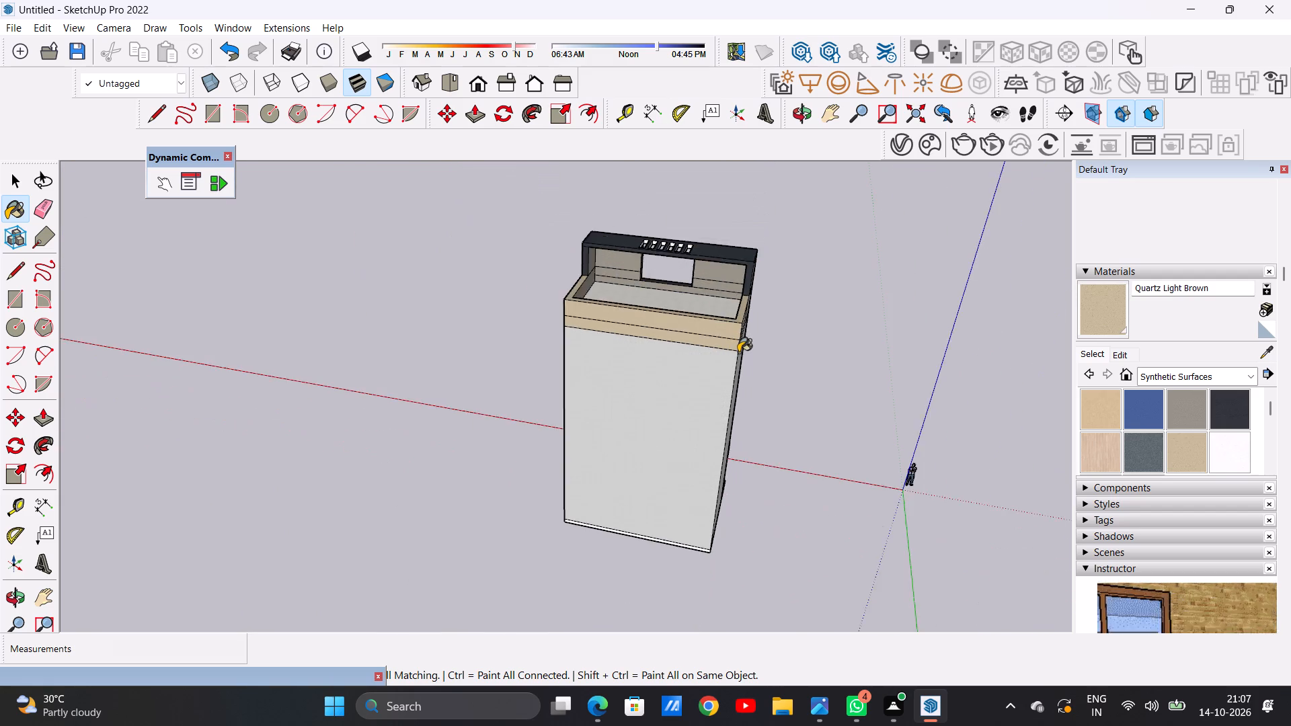
# Look over the building's side, front facade and balconies from eye level and from above.
pyautogui.scroll(-8, 738, 352)
pyautogui.moveTo(575, 362); pyautogui.dragTo(870, 381, button='middle')
pyautogui.moveTo(566, 387); pyautogui.dragTo(861, 356, button='middle')
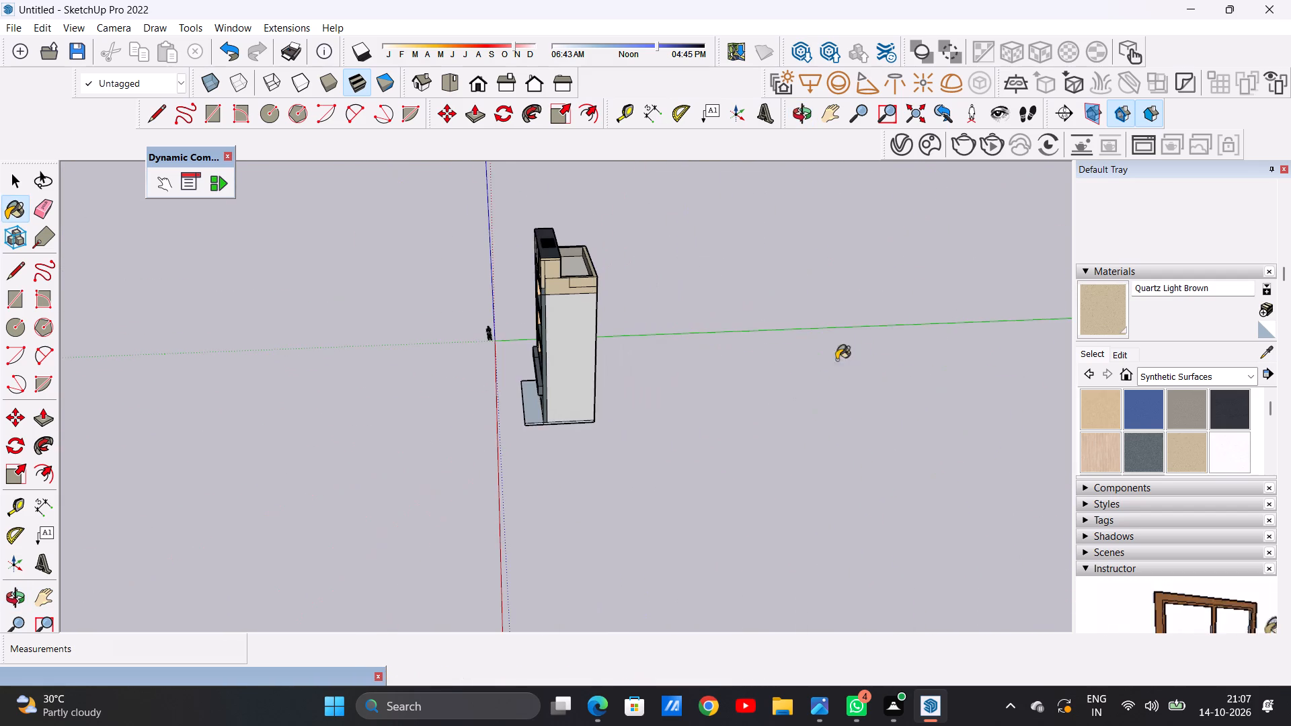
pyautogui.moveTo(450, 408); pyautogui.dragTo(871, 404, button='middle')
pyautogui.moveTo(560, 463); pyautogui.dragTo(505, 350, button='middle')
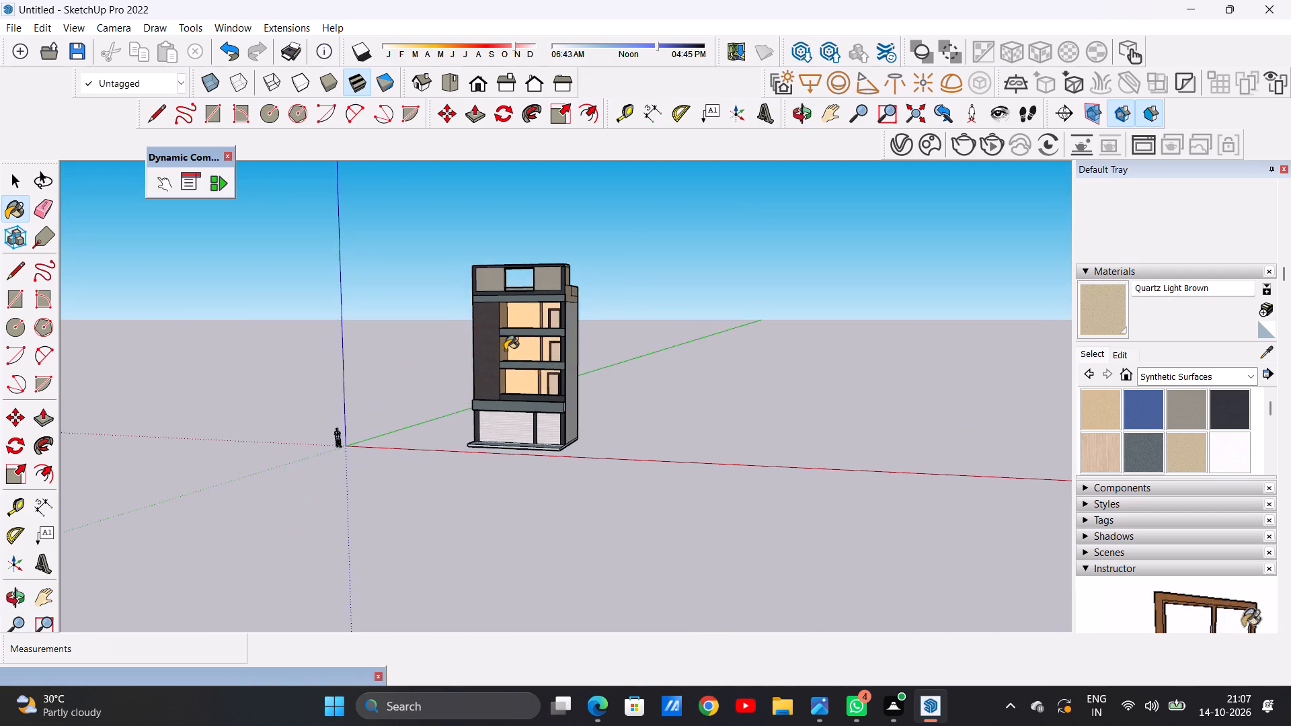
pyautogui.scroll(7, 512, 353)
pyautogui.press('space')
pyautogui.scroll(-8, 546, 345)
pyautogui.moveTo(490, 354); pyautogui.dragTo(561, 342, button='middle')
pyautogui.scroll(13, 572, 312)
pyautogui.moveTo(569, 304); pyautogui.dragTo(539, 363, button='middle')
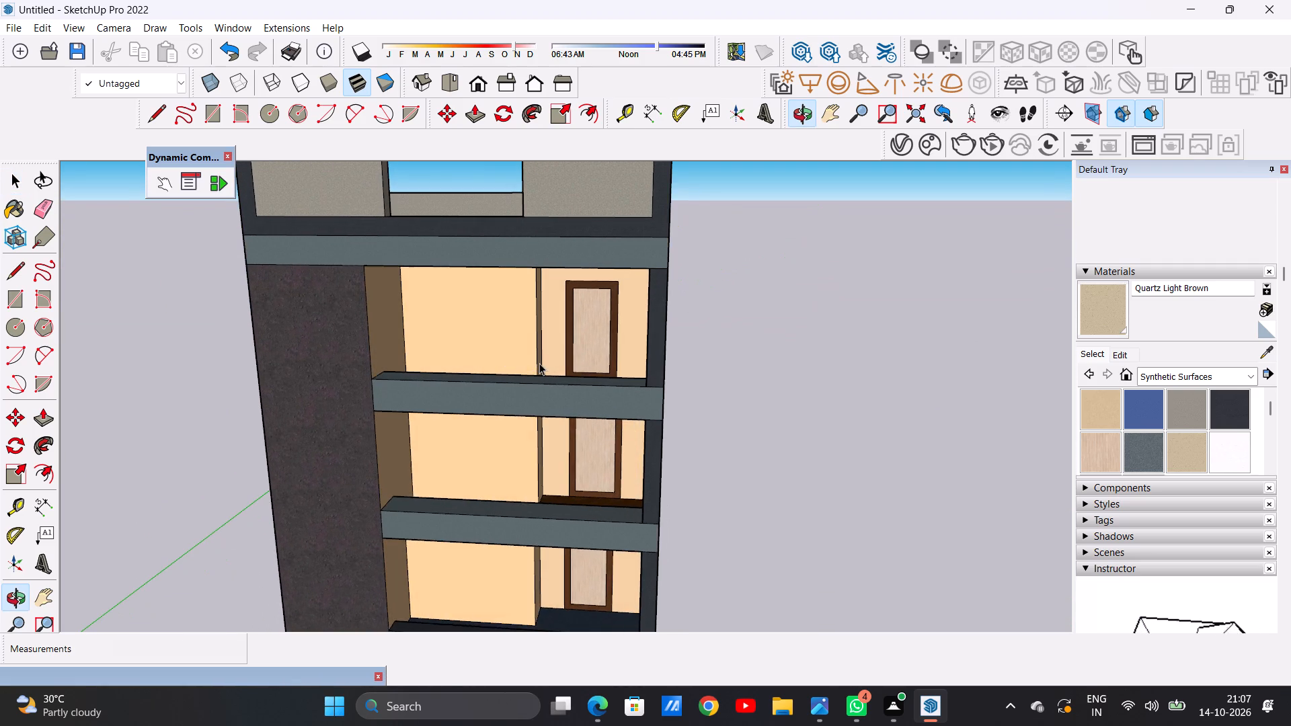
pyautogui.scroll(1, 539, 363)
pyautogui.scroll(-6, 568, 375)
pyautogui.moveTo(580, 370); pyautogui.dragTo(578, 559, button='middle')
pyautogui.scroll(3, 595, 487)
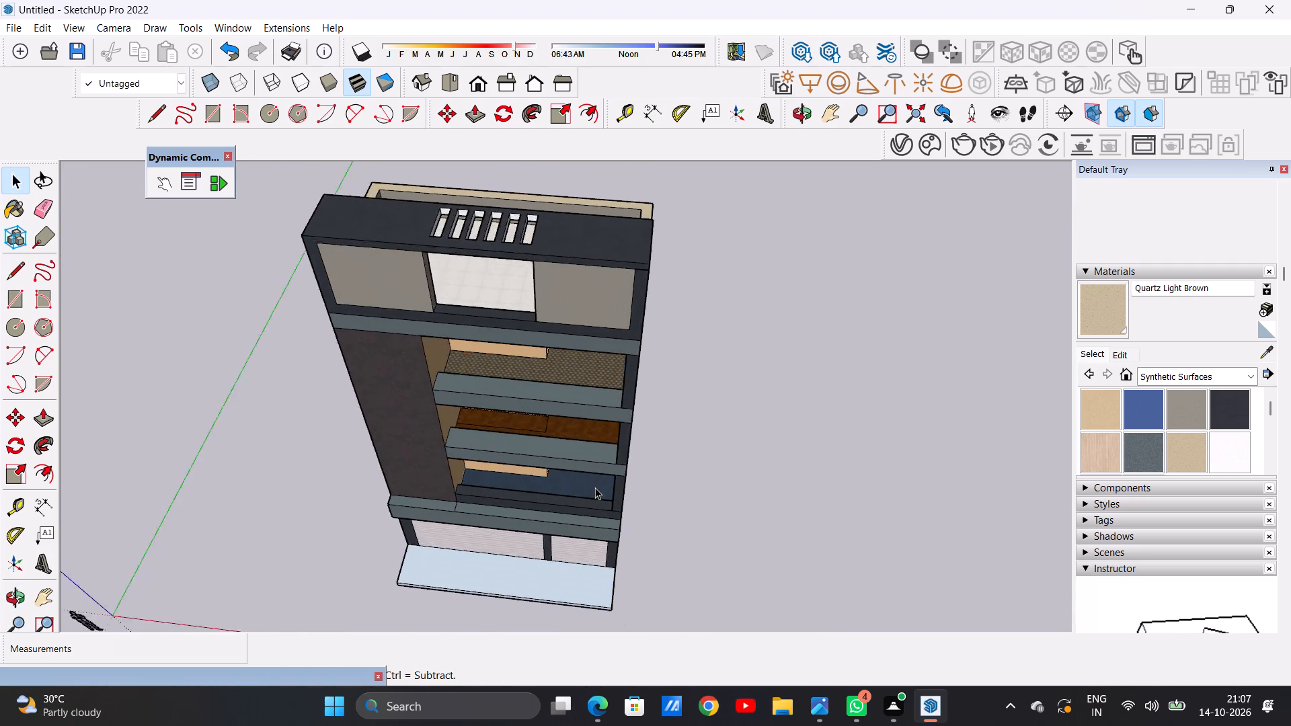
pyautogui.scroll(3, 595, 487)
pyautogui.scroll(-13, 541, 440)
pyautogui.moveTo(458, 497); pyautogui.dragTo(306, 479, button='middle')
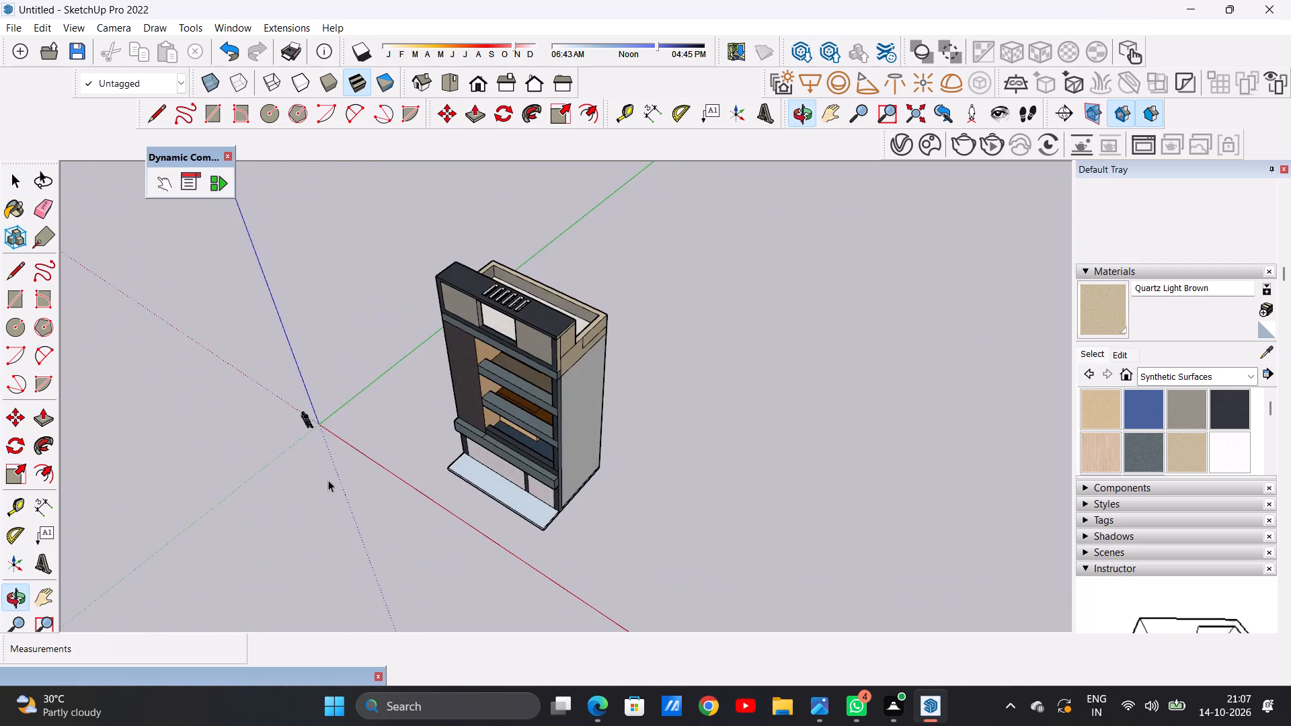
# Paint the inner face of the middle balcony's front parapet, beside the brown floor, with Formica Speckled Grey.
pyautogui.scroll(8, 590, 417)
pyautogui.scroll(-1, 414, 388)
pyautogui.scroll(19, 415, 384)
pyautogui.moveTo(646, 393); pyautogui.dragTo(435, 364, button='middle')
pyautogui.scroll(1, 435, 364)
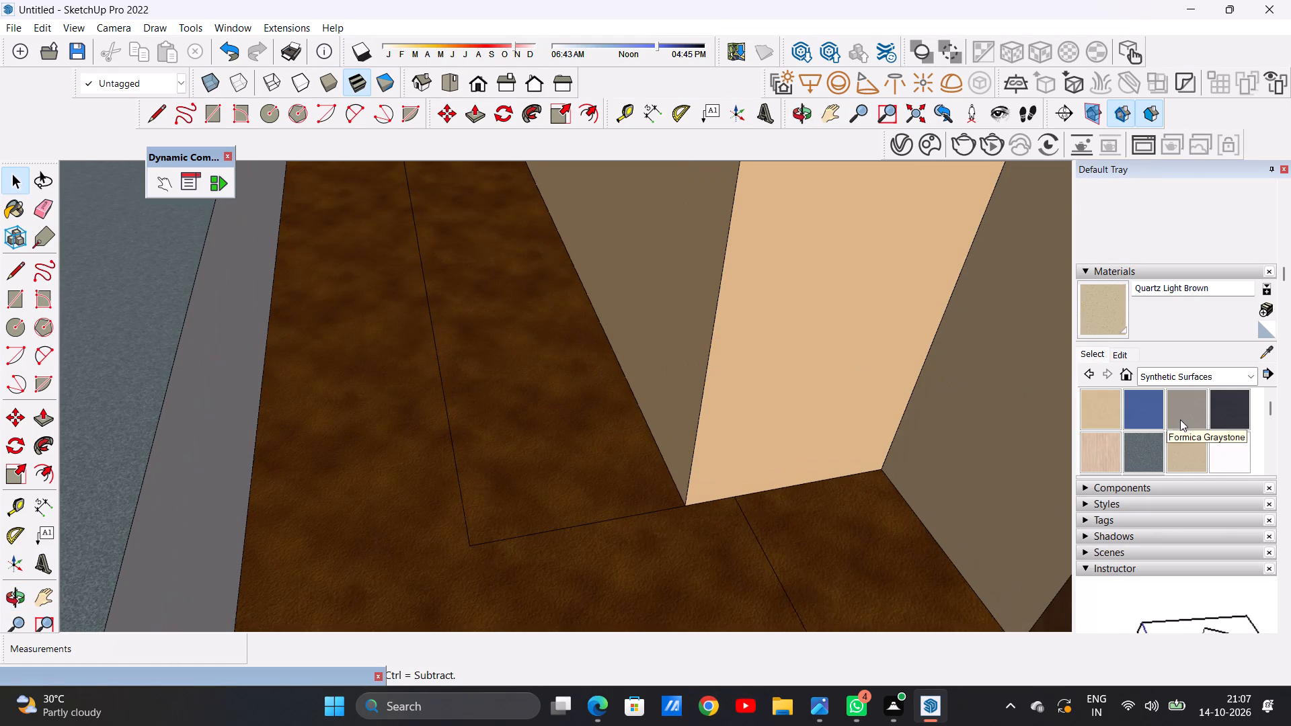
pyautogui.click(1151, 442)
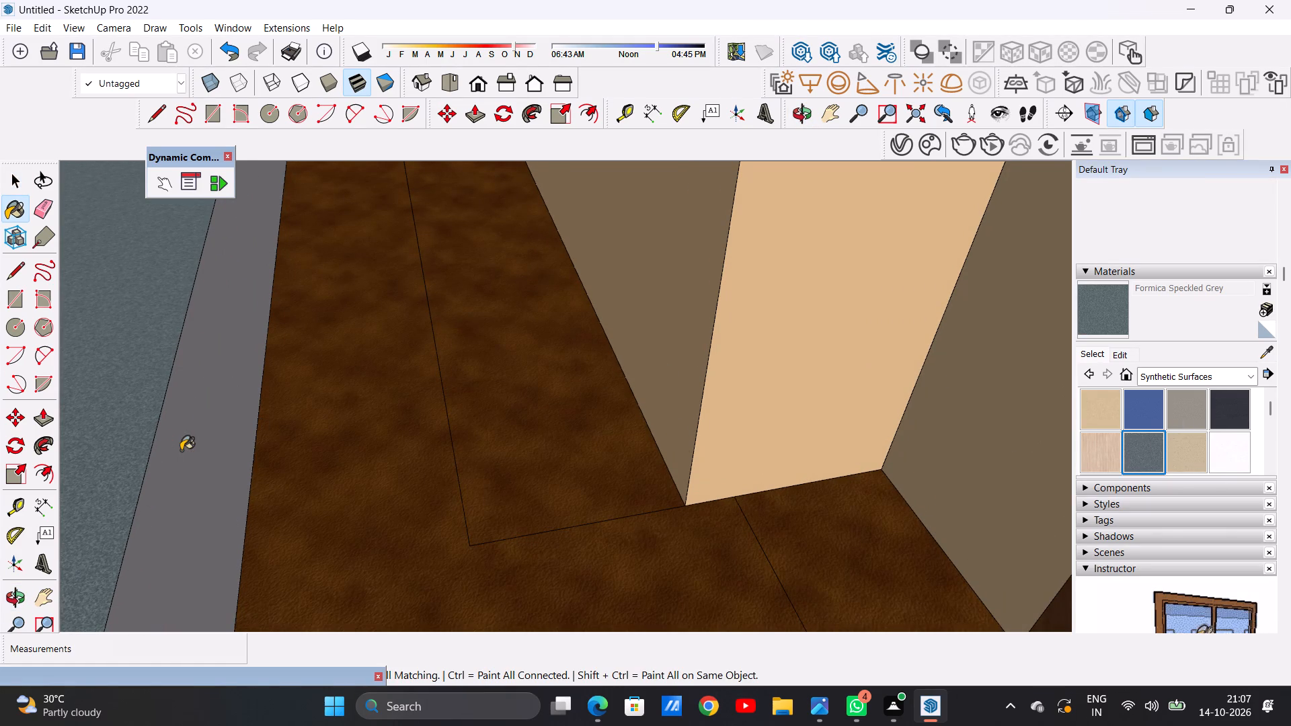
pyautogui.click(181, 450)
# Paint the inner face of the top balcony's front parapet, beside the patterned carpet floor, with Formica Speckled Grey.
pyautogui.scroll(-19, 511, 459)
pyautogui.scroll(1, 547, 449)
pyautogui.scroll(-13, 547, 448)
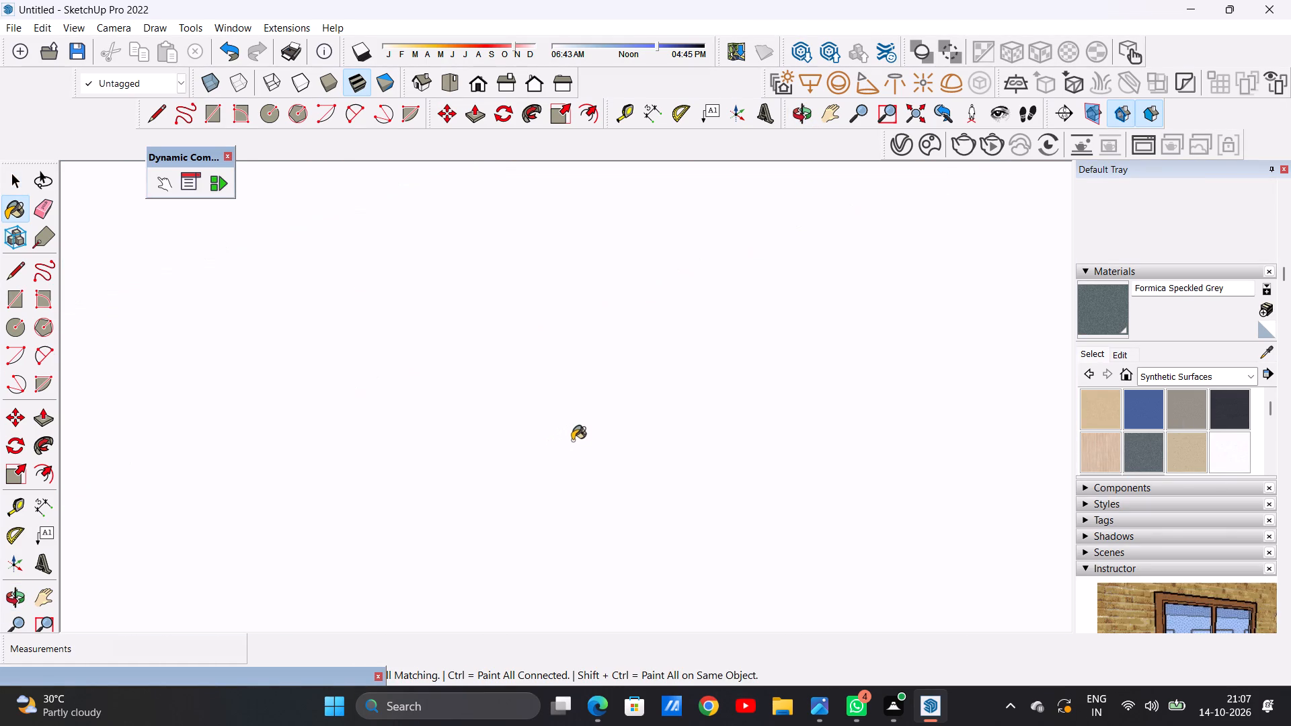
pyautogui.scroll(-16, 572, 440)
pyautogui.scroll(1, 581, 449)
pyautogui.scroll(-20, 581, 449)
pyautogui.scroll(-16, 581, 449)
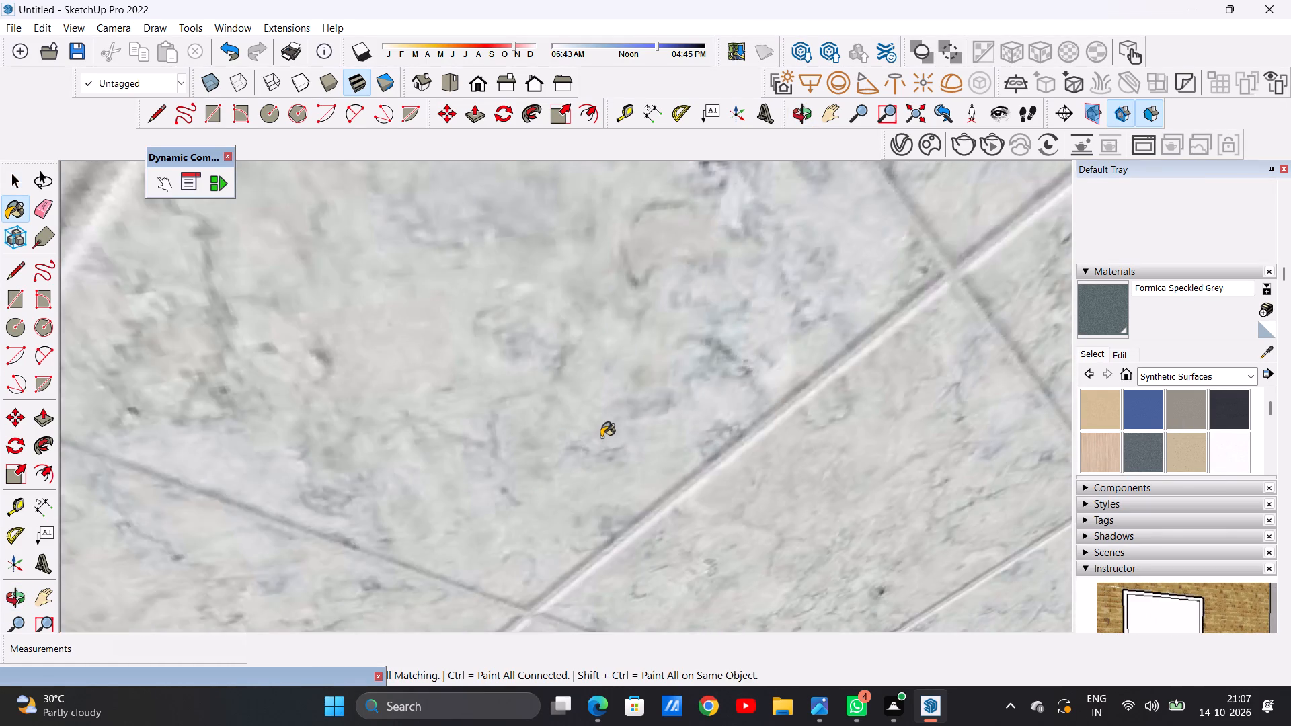
pyautogui.scroll(-20, 601, 437)
pyautogui.scroll(-19, 601, 437)
pyautogui.scroll(1, 580, 436)
pyautogui.scroll(-12, 580, 435)
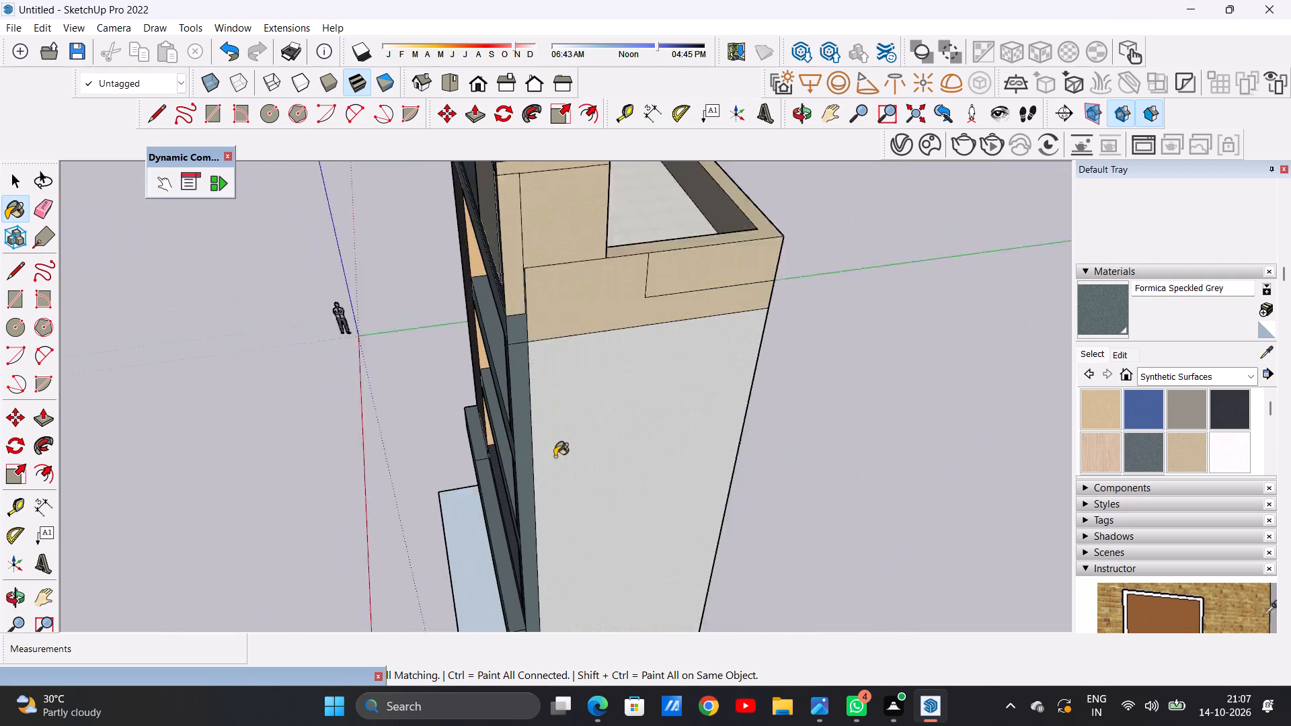
pyautogui.scroll(-1, 555, 456)
pyautogui.moveTo(445, 453); pyautogui.dragTo(552, 352, button='middle')
pyautogui.scroll(6, 513, 334)
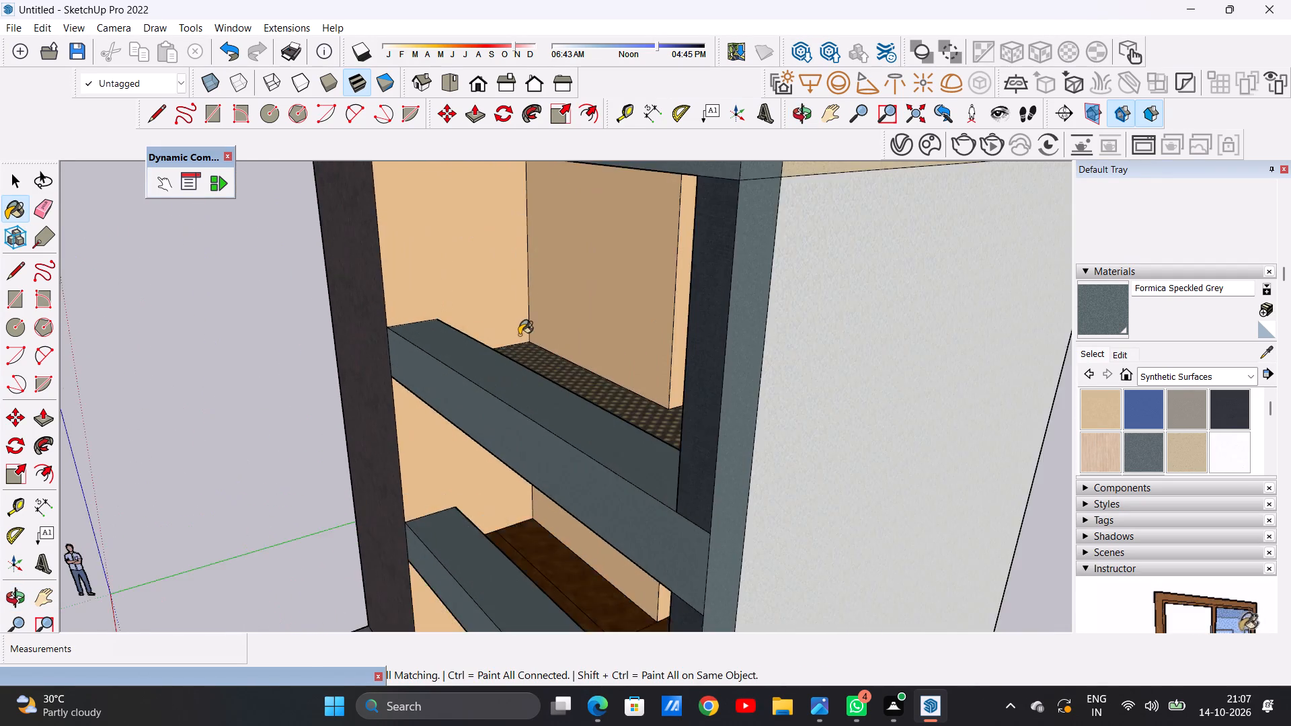
pyautogui.scroll(8, 519, 335)
pyautogui.moveTo(563, 366); pyautogui.dragTo(441, 366, button='middle')
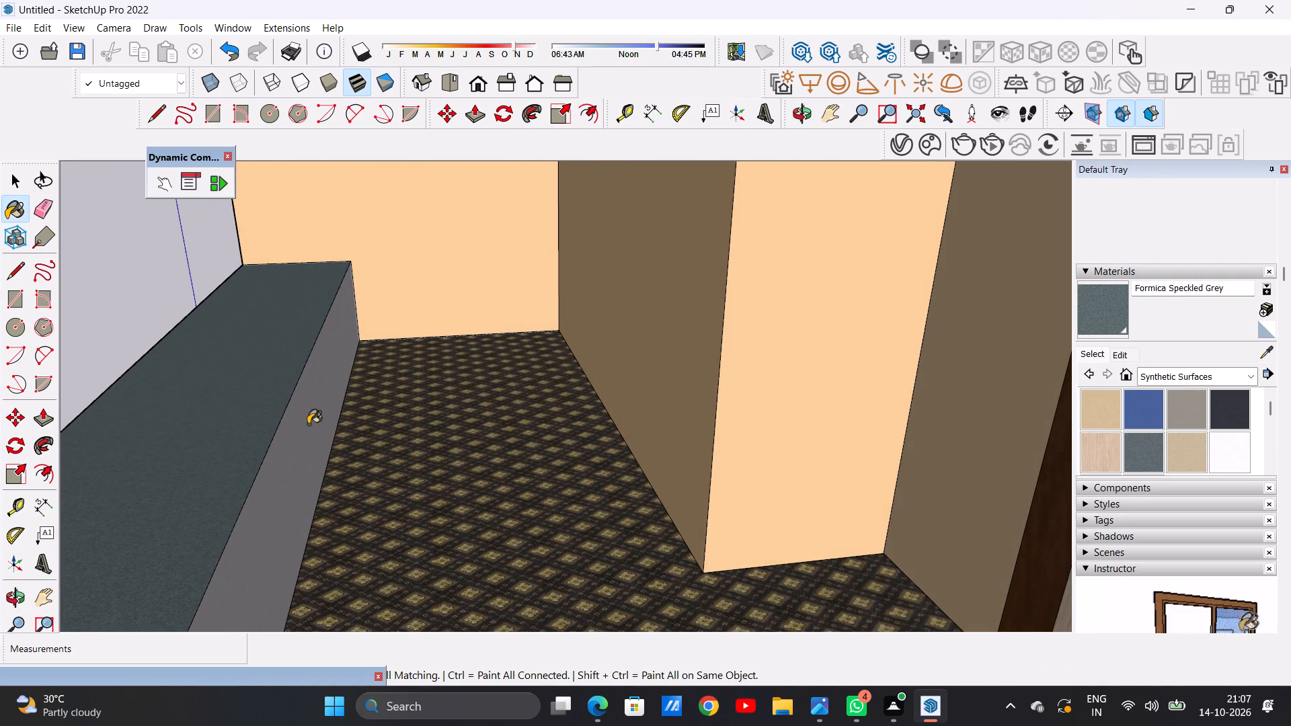
pyautogui.click(297, 428)
# Paint the inner face of the lowest balcony's parapet, beside the dark blue floor, with Formica Speckled Grey.
pyautogui.moveTo(195, 387); pyautogui.dragTo(539, 360, button='middle')
pyautogui.scroll(-4, 431, 401)
pyautogui.scroll(-20, 413, 394)
pyautogui.scroll(-3, 413, 394)
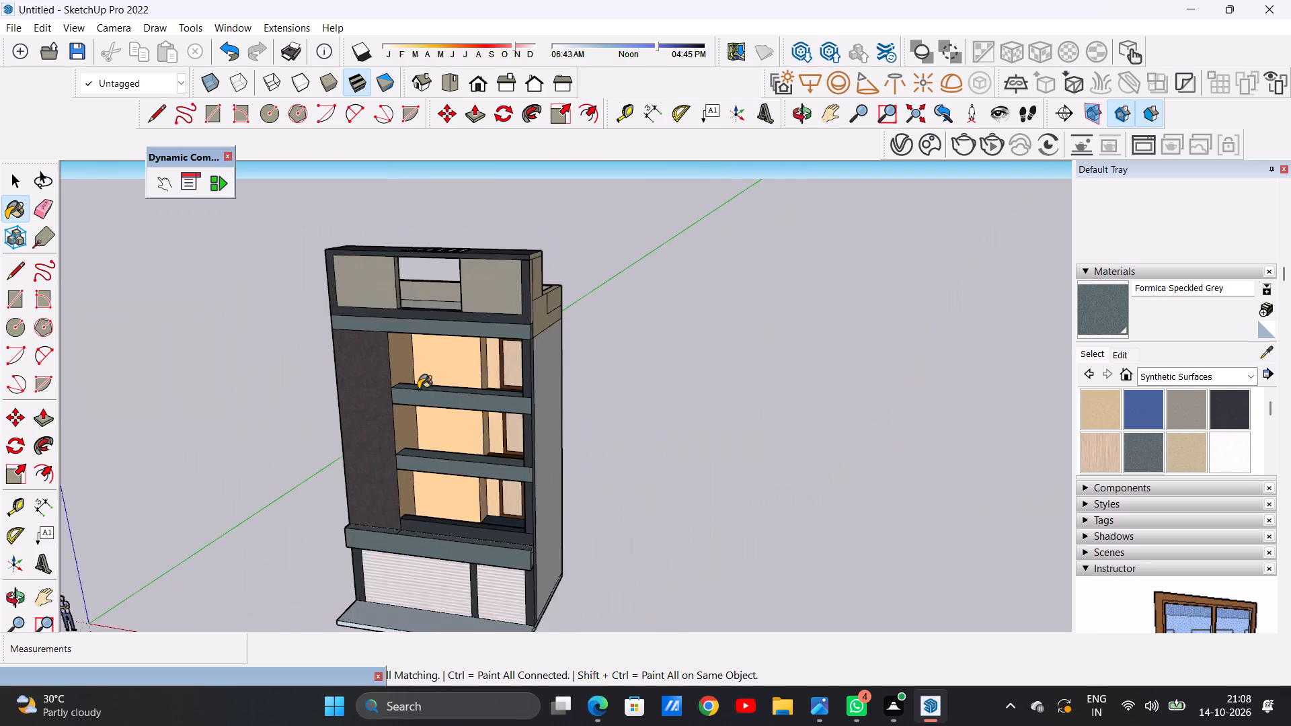
pyautogui.scroll(-3, 418, 389)
pyautogui.scroll(-1, 477, 511)
pyautogui.scroll(15, 477, 511)
pyautogui.scroll(8, 460, 479)
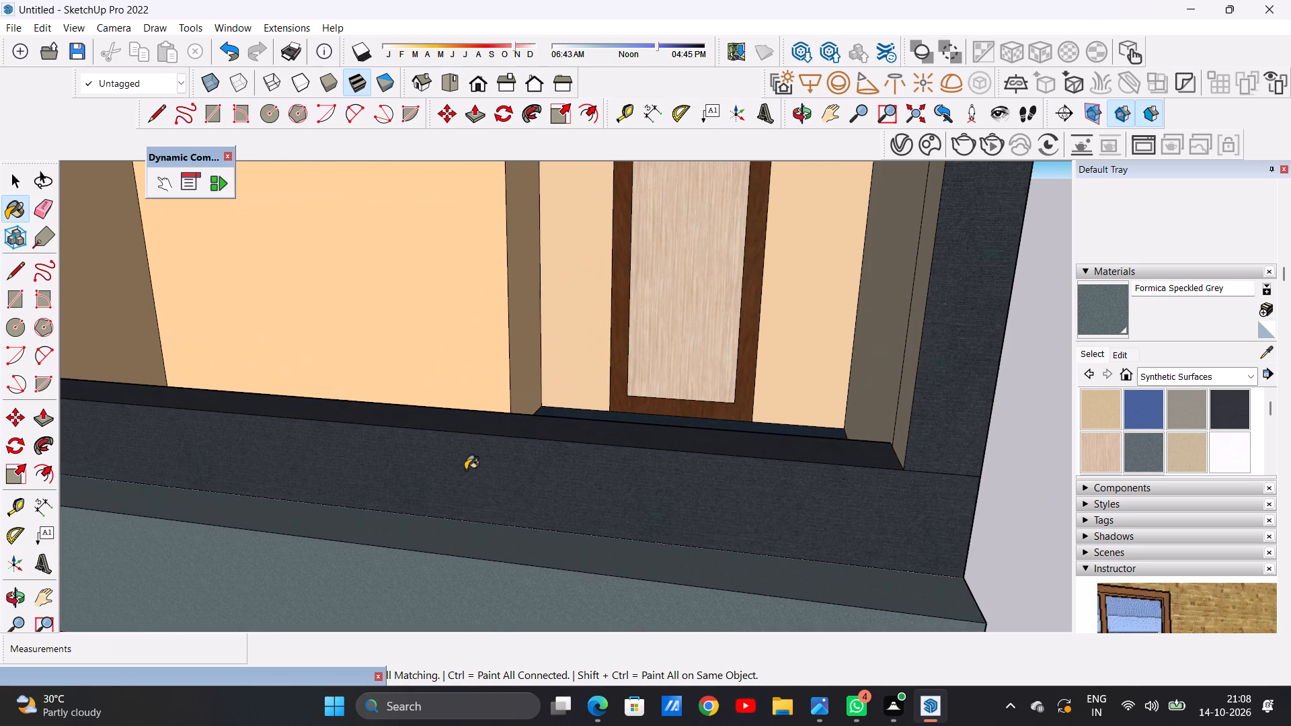
pyautogui.moveTo(615, 393); pyautogui.dragTo(451, 466, button='middle')
pyautogui.scroll(8, 329, 425)
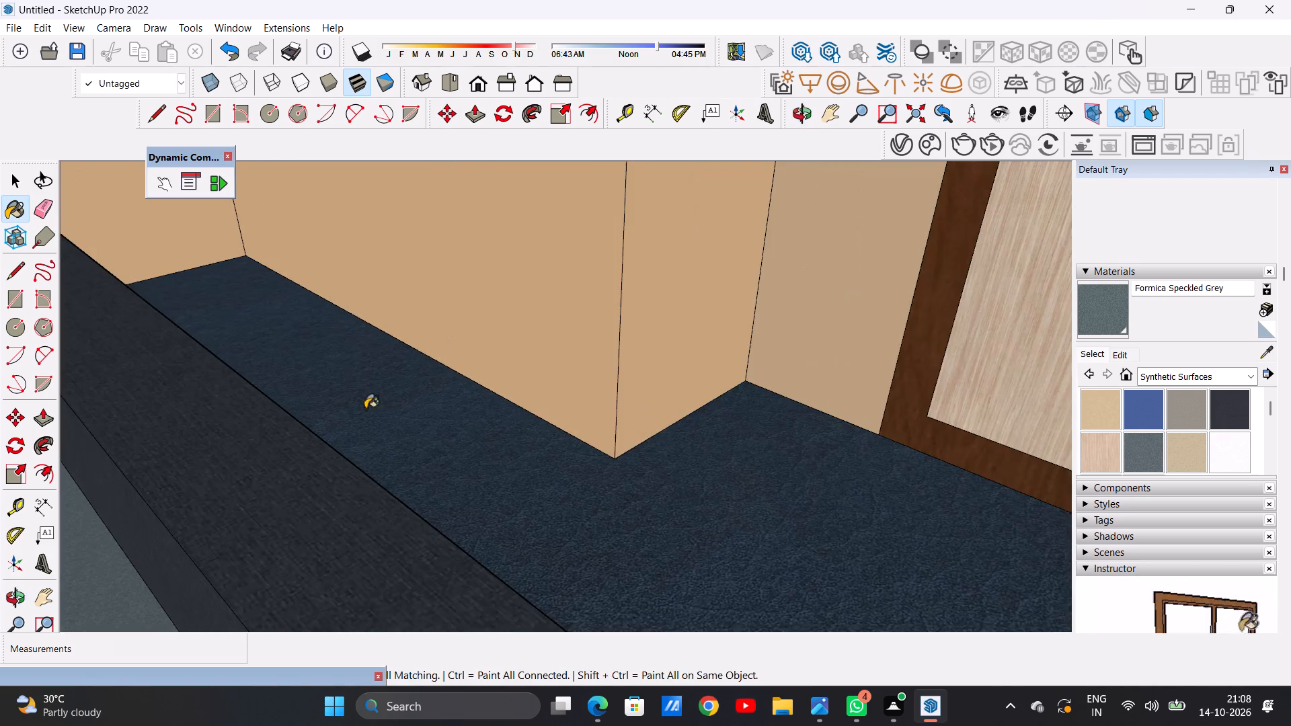
pyautogui.moveTo(388, 398); pyautogui.dragTo(253, 441, button='middle')
pyautogui.click(163, 460)
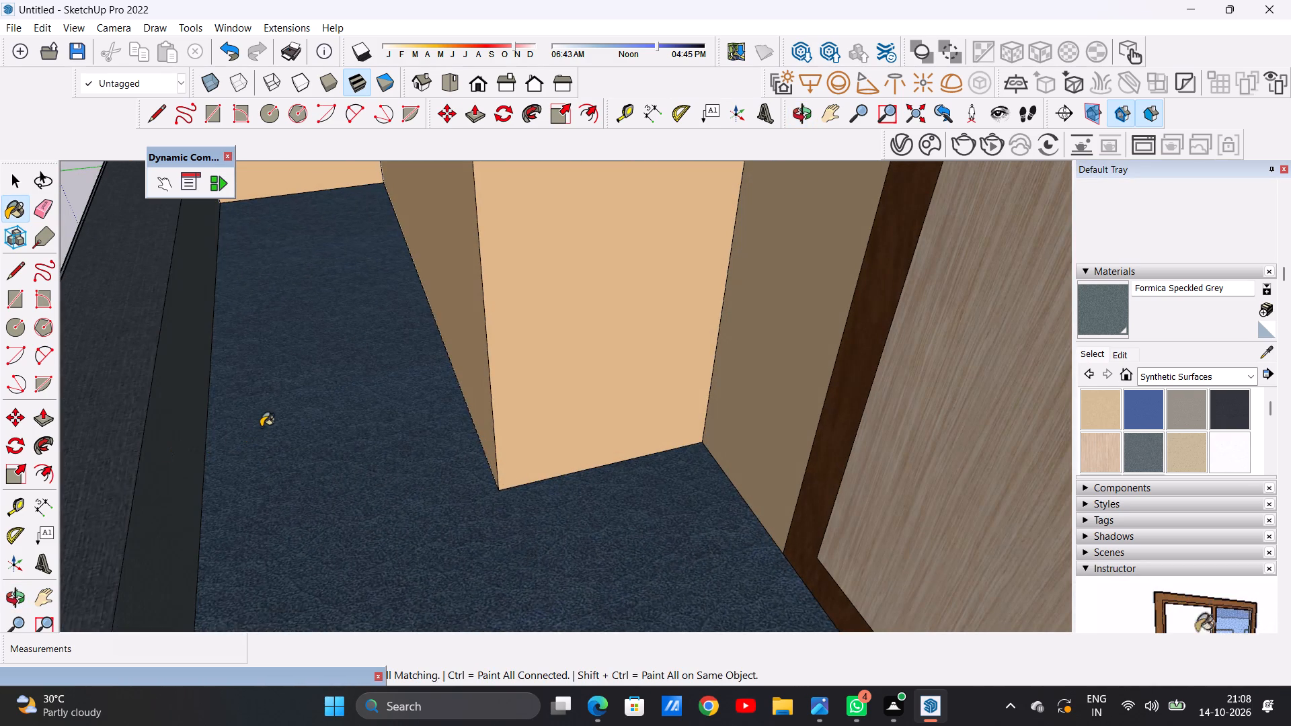
# Look over the building from the side and front, down to the shutters and the band above them.
pyautogui.moveTo(258, 426); pyautogui.dragTo(572, 370, button='middle')
pyautogui.scroll(-16, 516, 438)
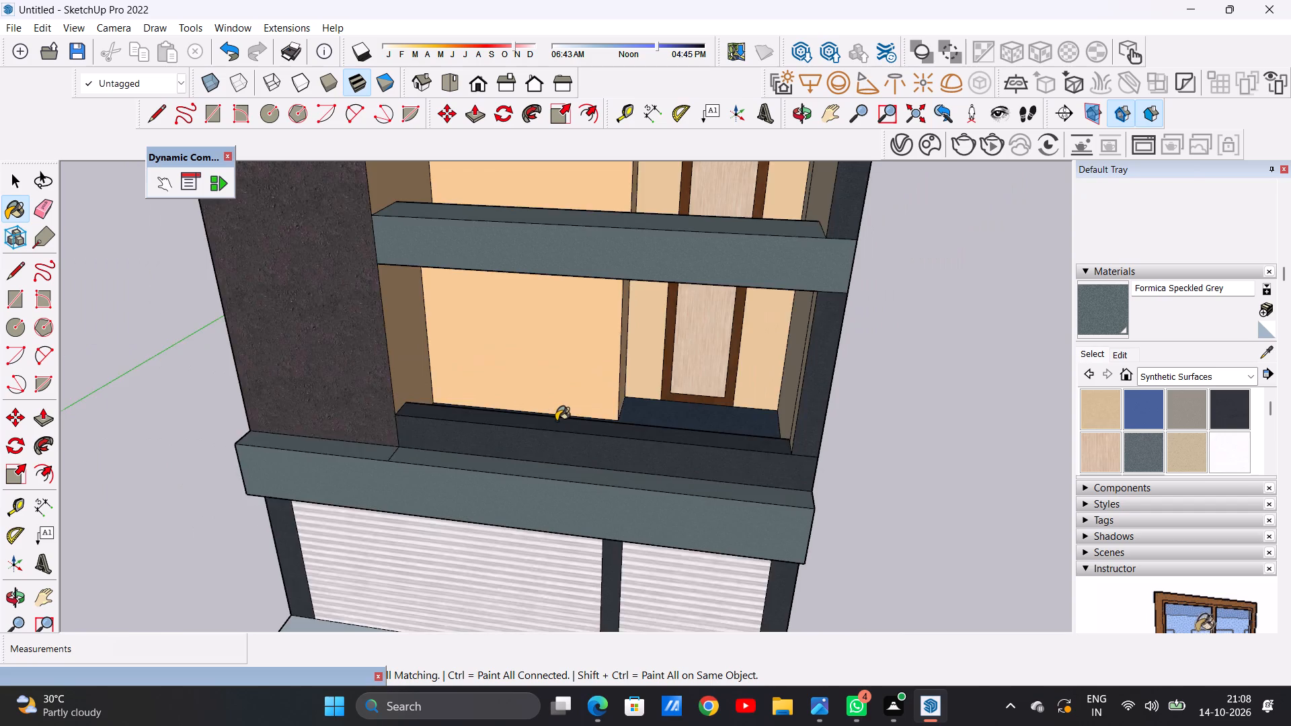
pyautogui.scroll(-19, 556, 421)
pyautogui.moveTo(678, 404); pyautogui.dragTo(261, 331, button='middle')
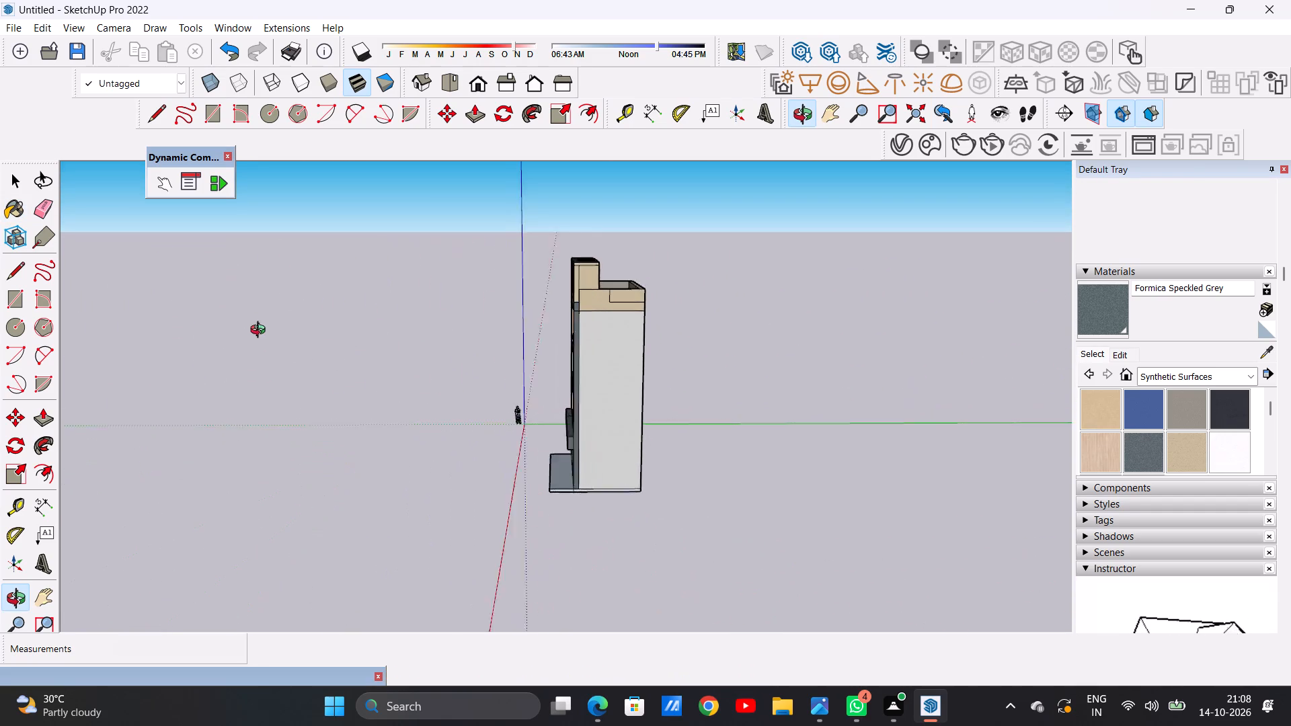
pyautogui.moveTo(261, 331); pyautogui.dragTo(806, 315, button='middle')
pyautogui.moveTo(503, 381); pyautogui.dragTo(496, 394, button='middle')
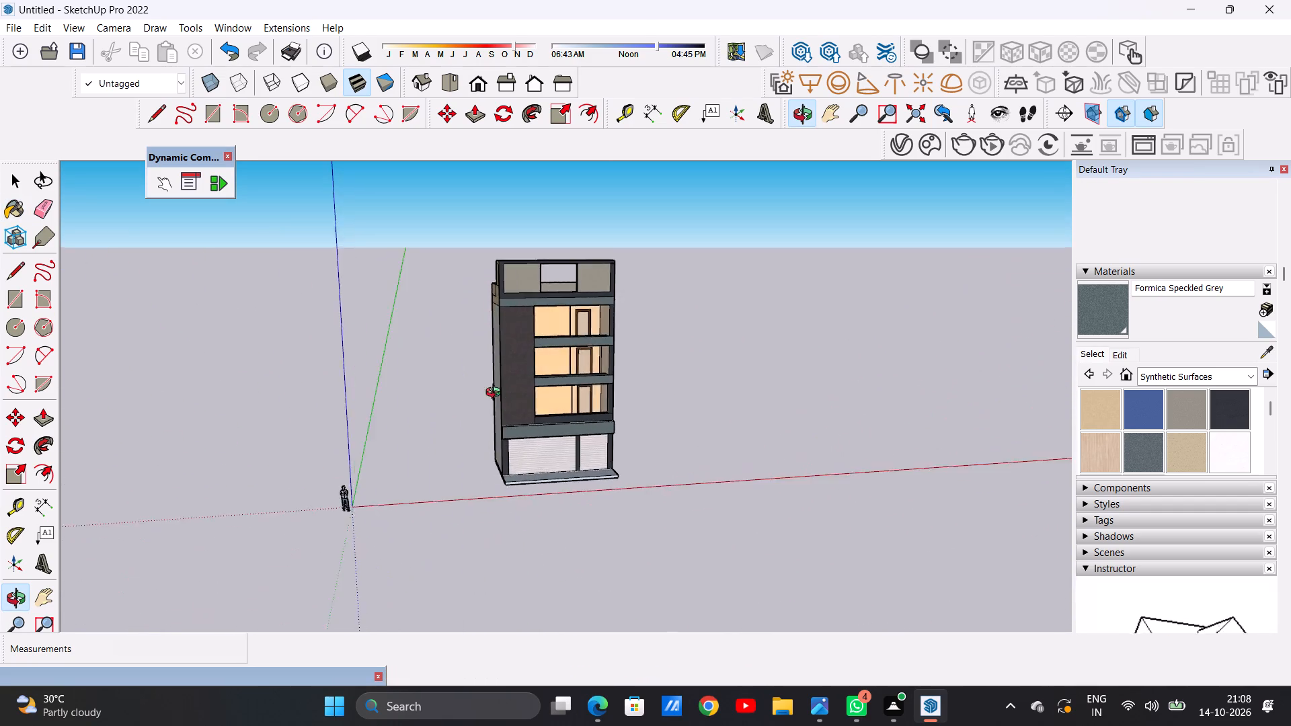
pyautogui.moveTo(496, 394); pyautogui.dragTo(448, 345, button='middle')
pyautogui.scroll(16, 549, 444)
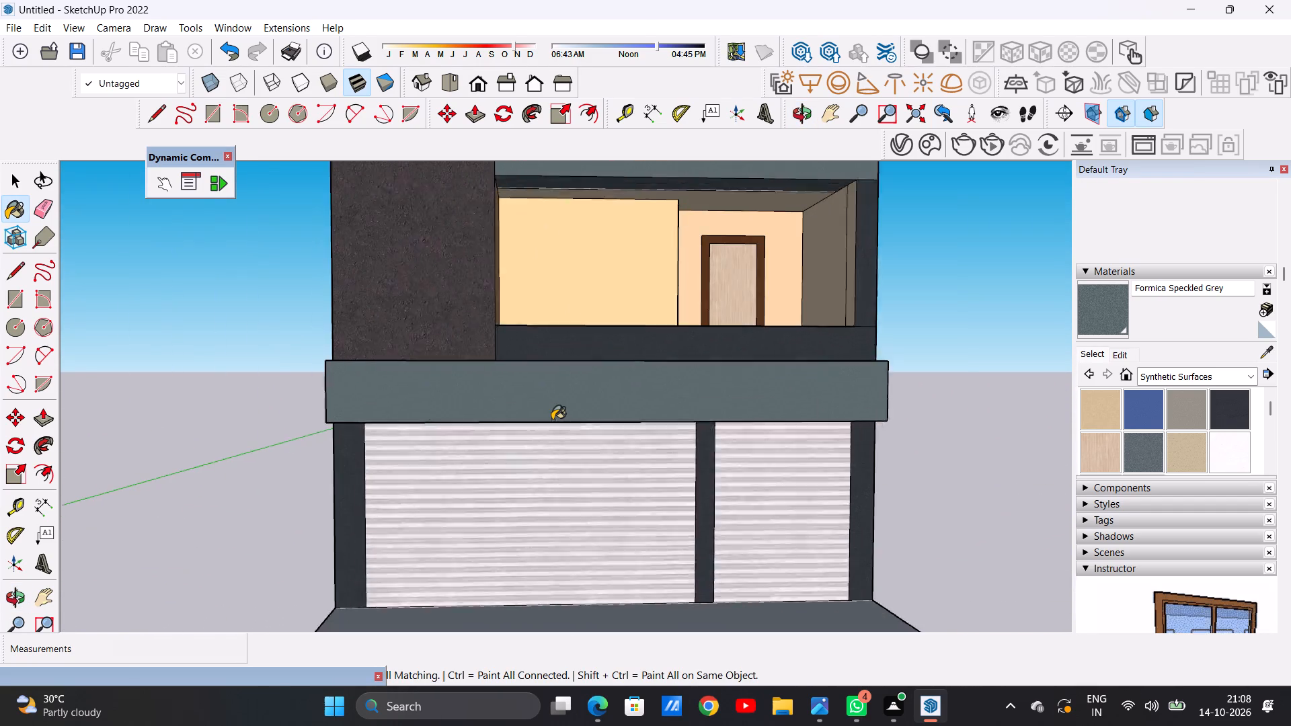
pyautogui.scroll(1, 552, 420)
pyautogui.press('space')
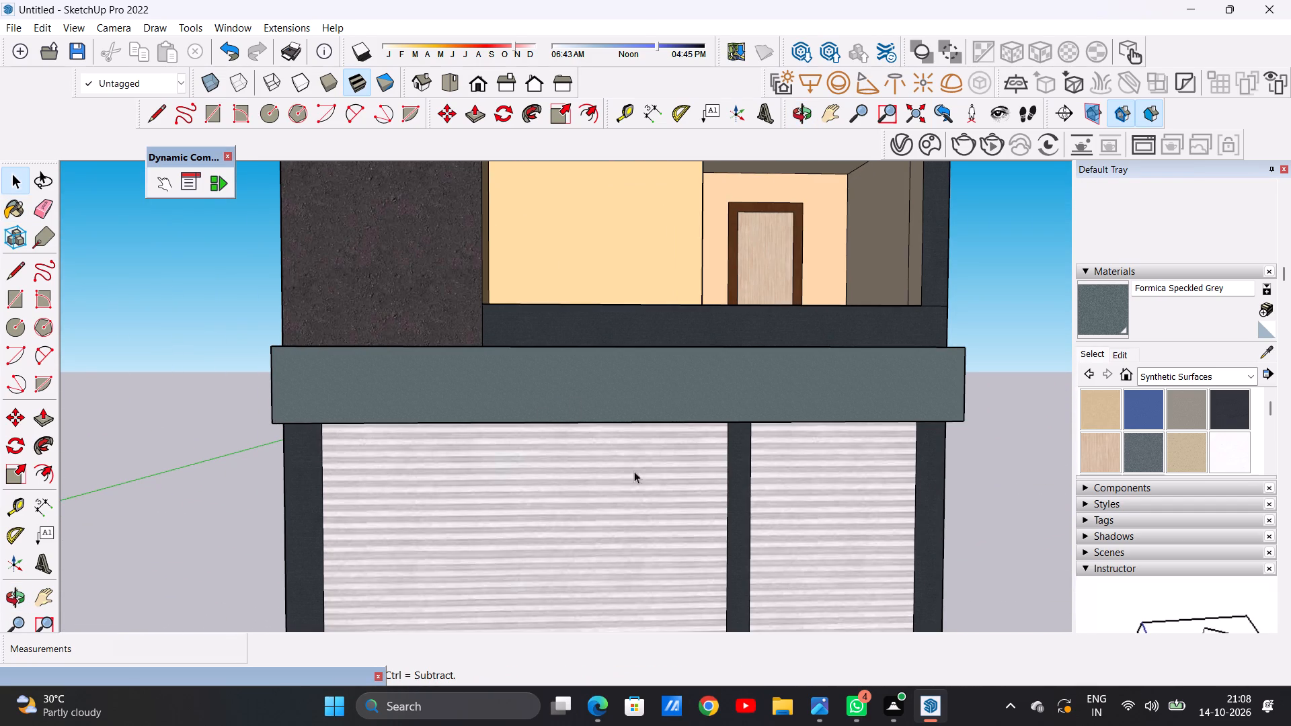
# Draw a small two-point arc with a bulge of about 8 3/8" near the top of the dark front wall panel.
pyautogui.scroll(-20, 514, 421)
pyautogui.scroll(-1, 514, 421)
pyautogui.scroll(11, 490, 355)
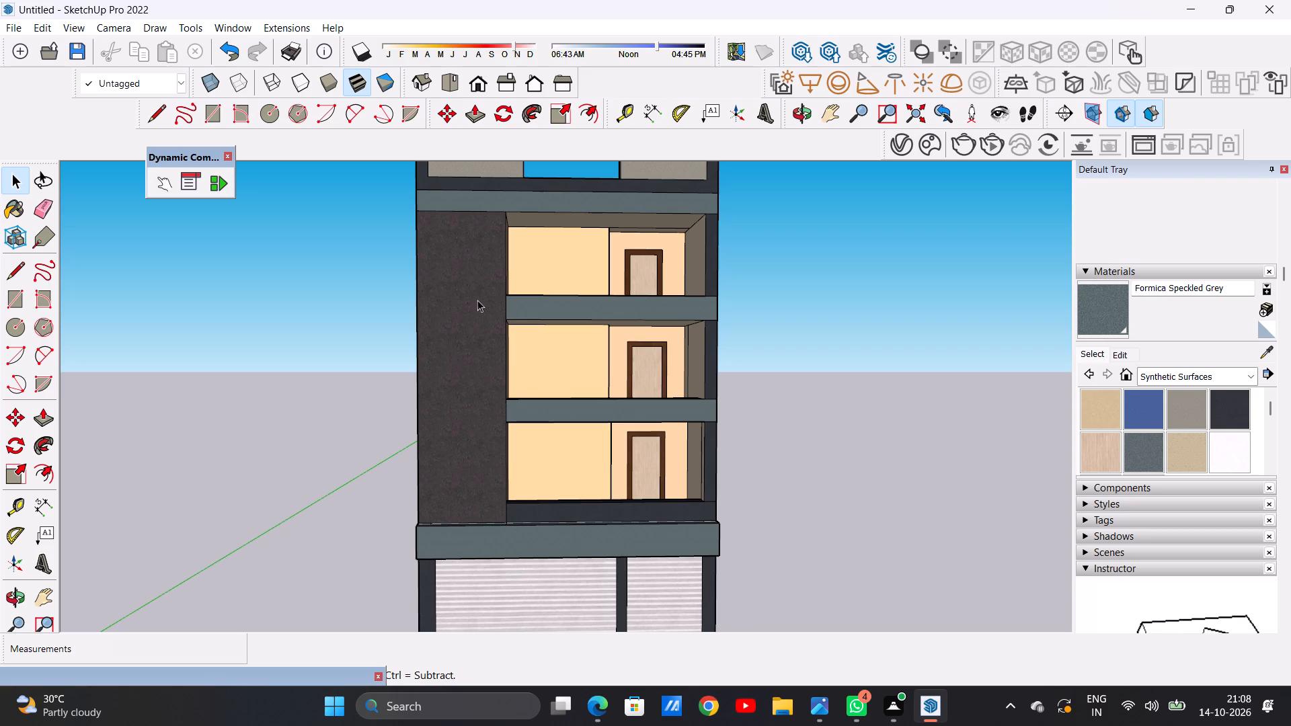
pyautogui.scroll(3, 473, 264)
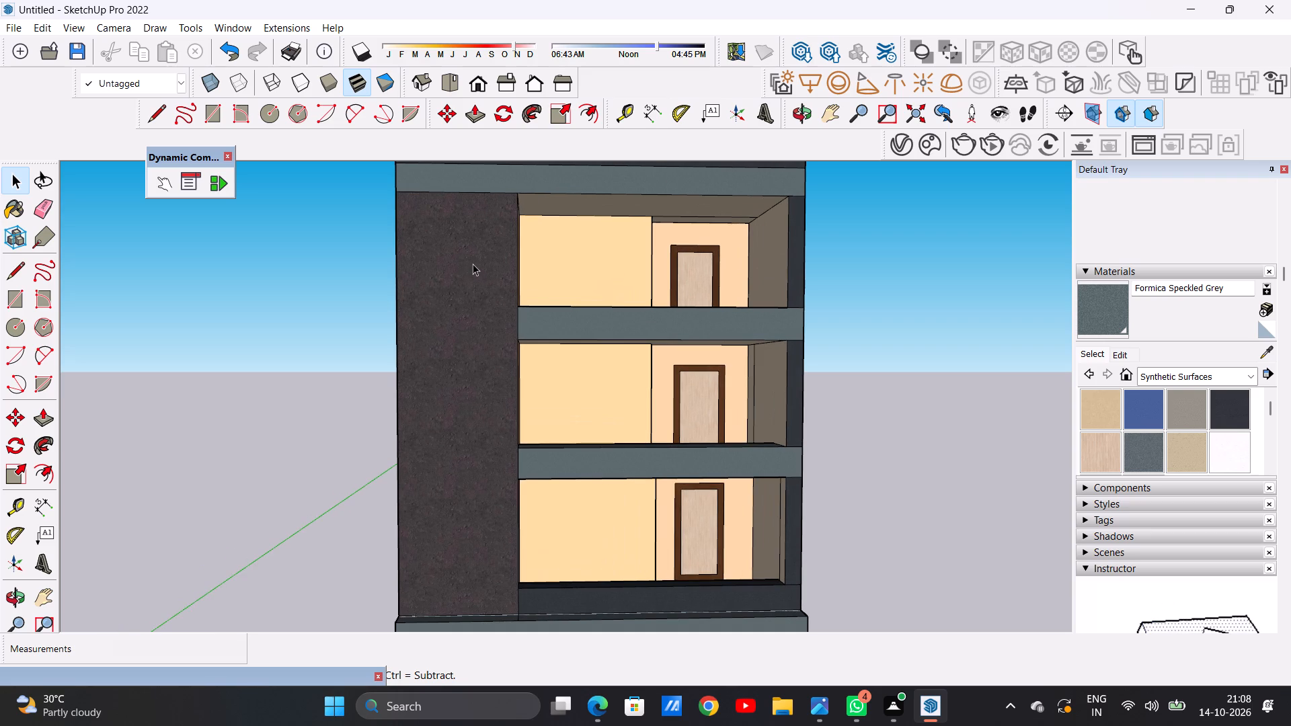
pyautogui.click(351, 116)
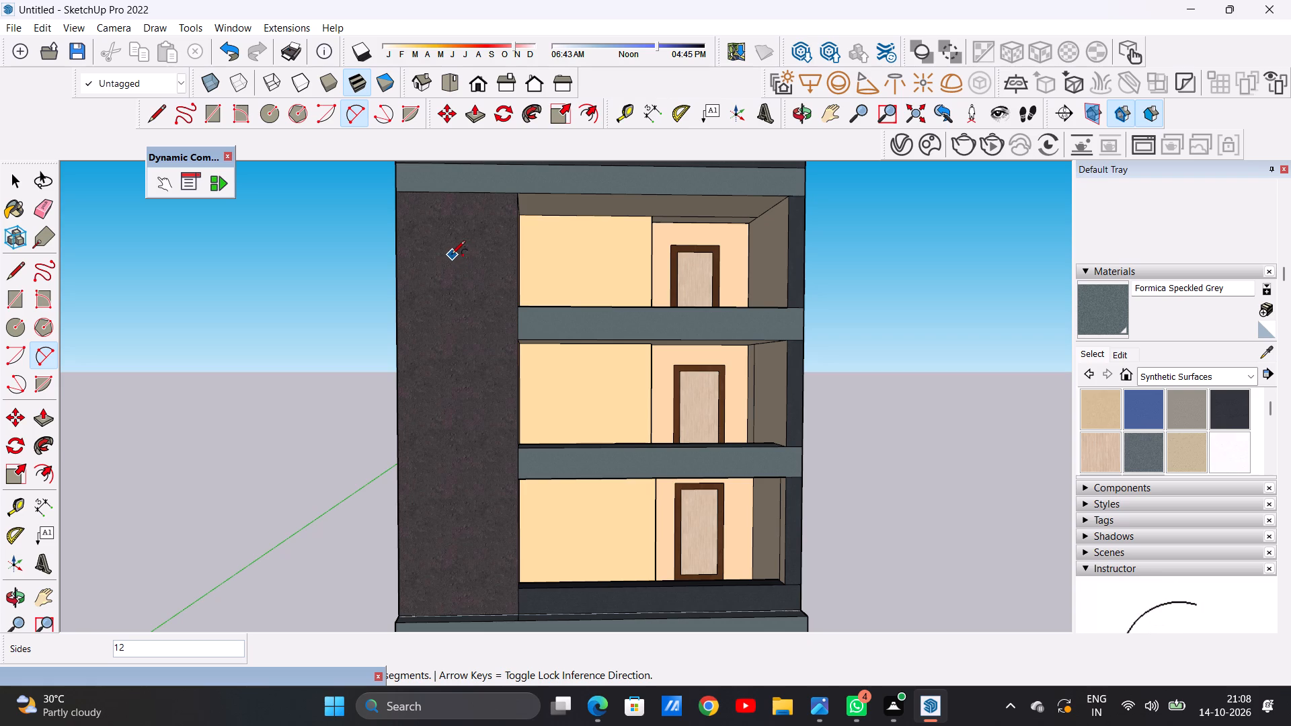
pyautogui.click(446, 255)
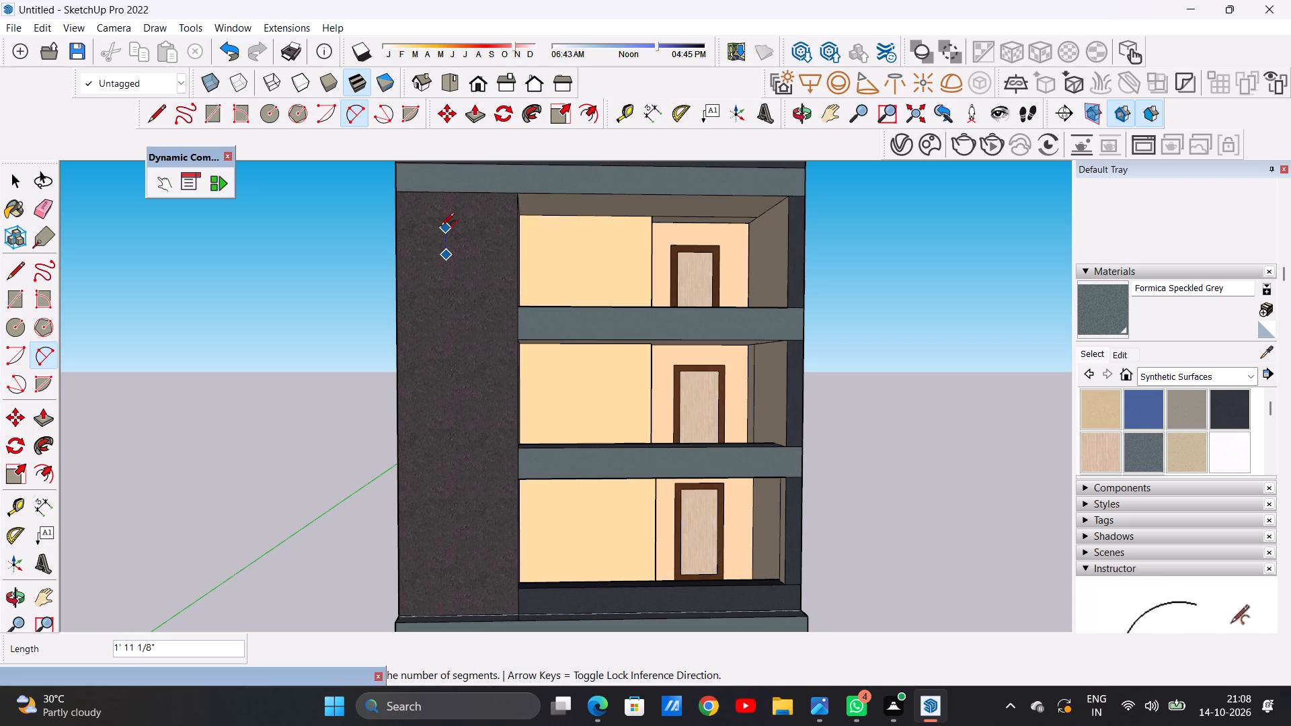
pyautogui.click(442, 225)
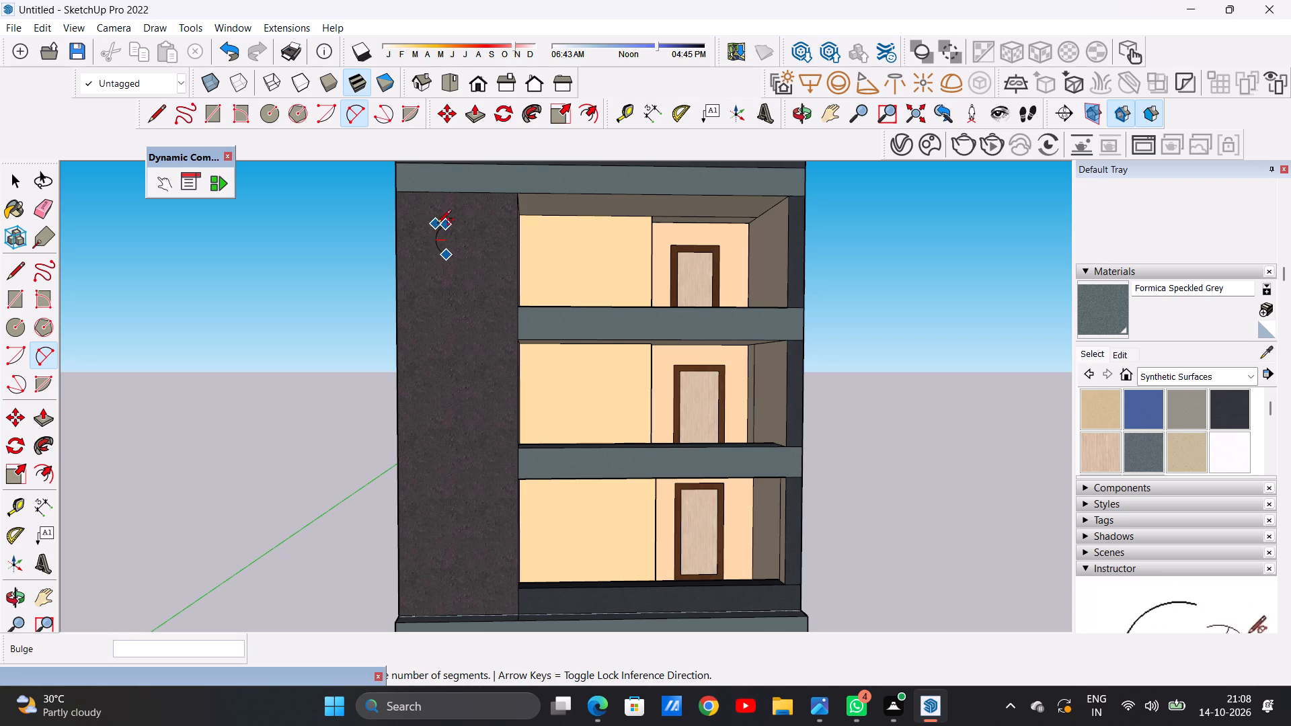
pyautogui.click(436, 222)
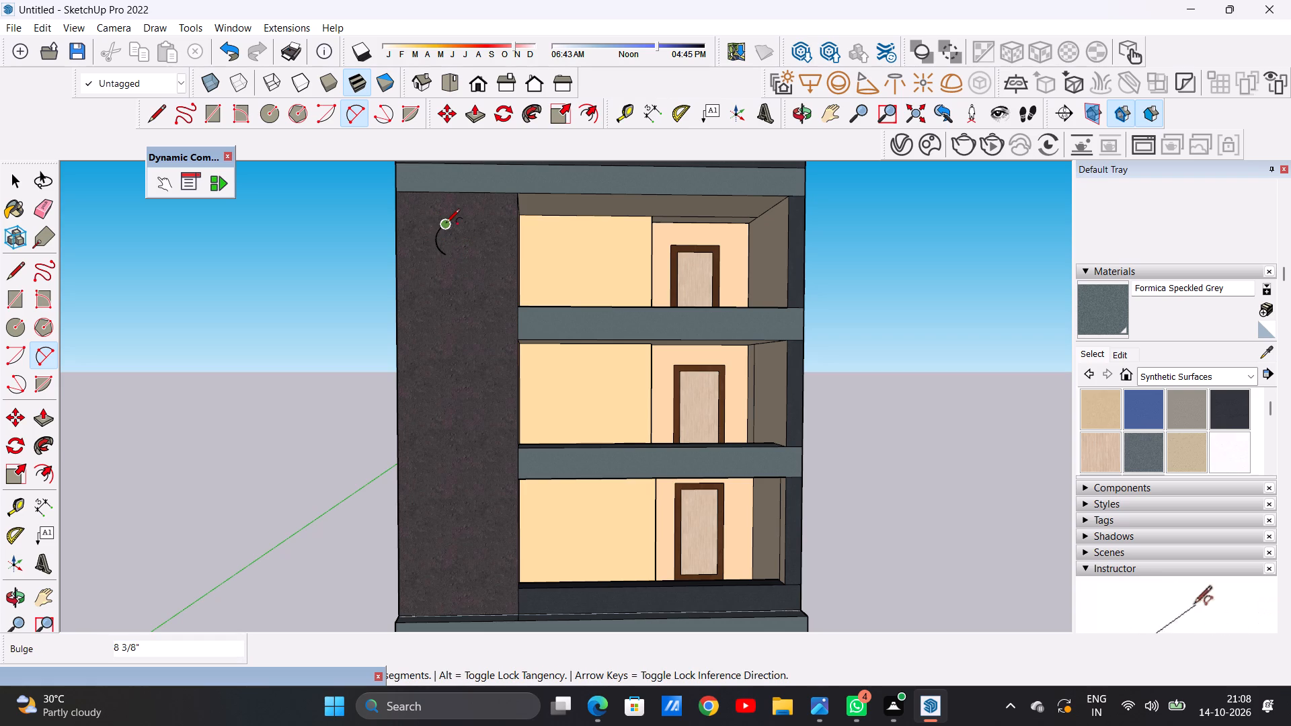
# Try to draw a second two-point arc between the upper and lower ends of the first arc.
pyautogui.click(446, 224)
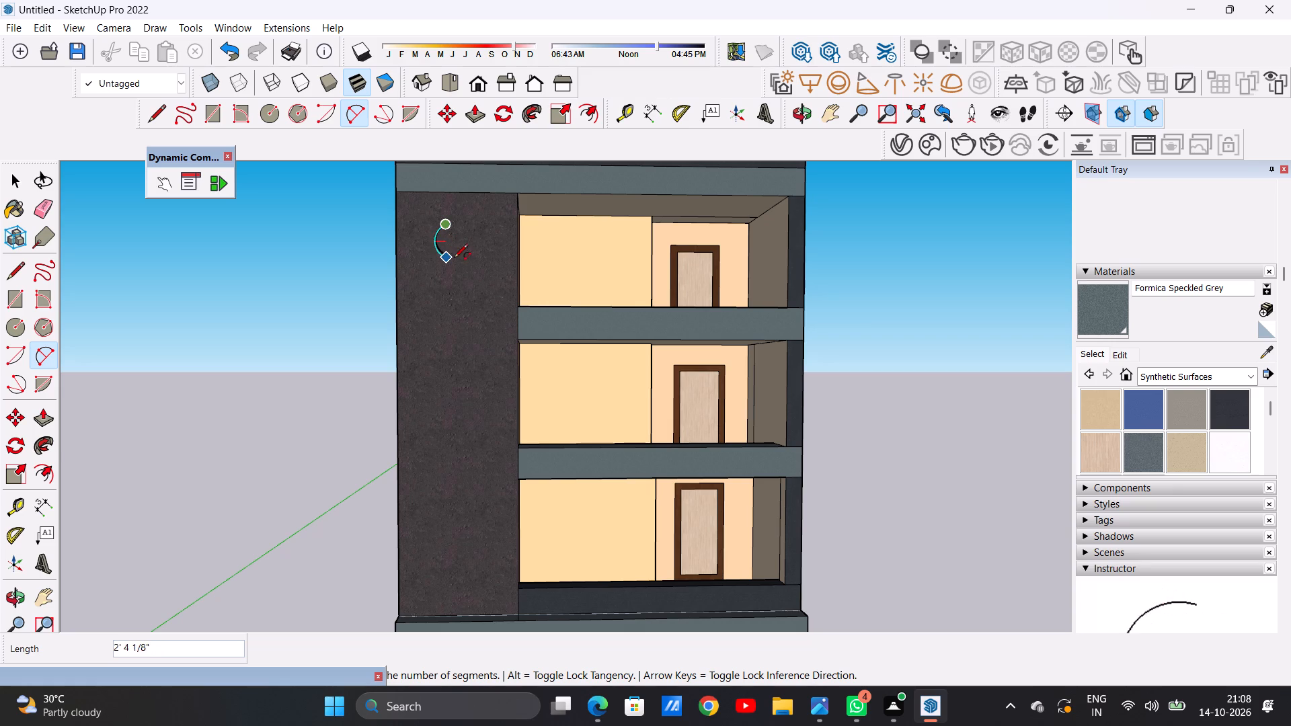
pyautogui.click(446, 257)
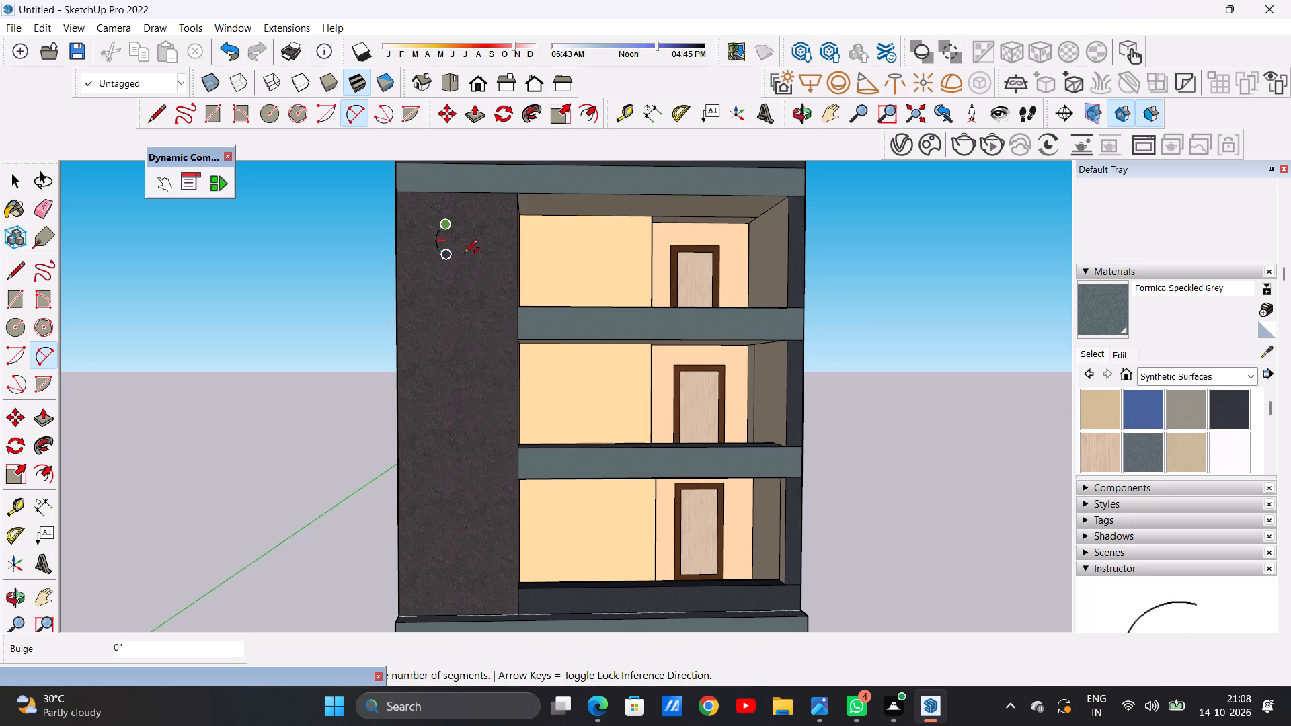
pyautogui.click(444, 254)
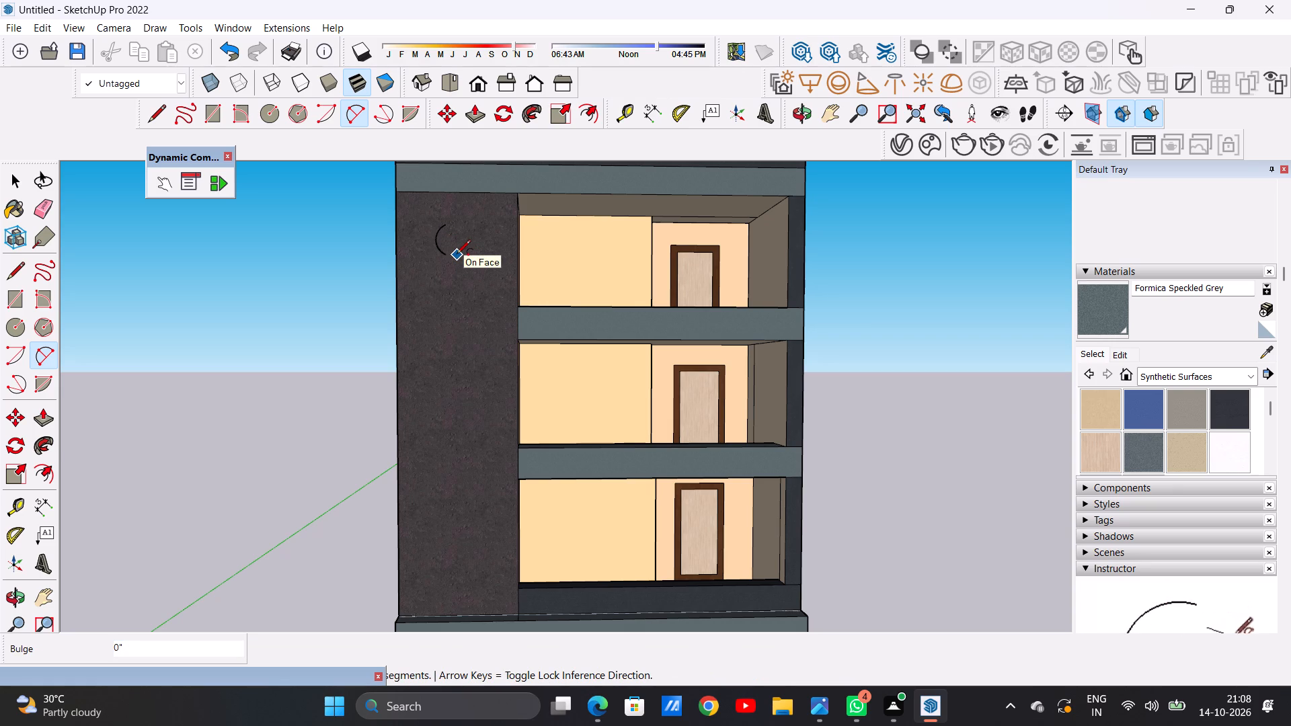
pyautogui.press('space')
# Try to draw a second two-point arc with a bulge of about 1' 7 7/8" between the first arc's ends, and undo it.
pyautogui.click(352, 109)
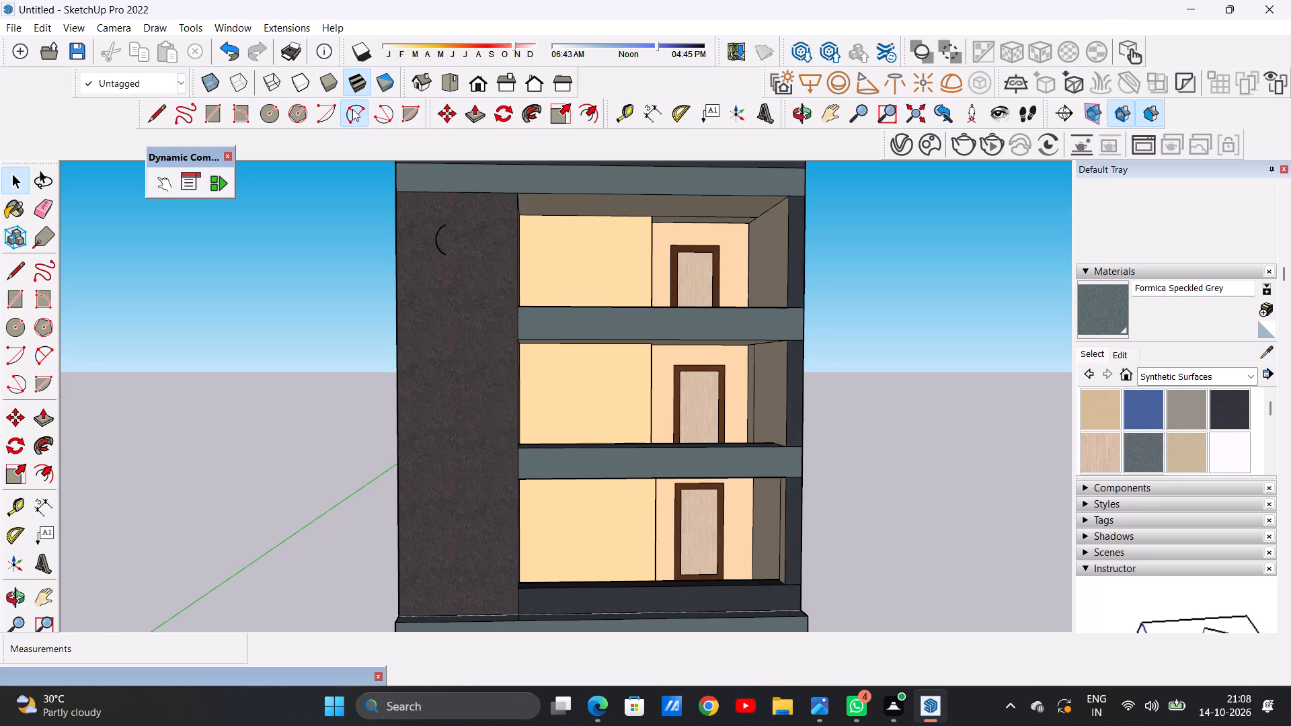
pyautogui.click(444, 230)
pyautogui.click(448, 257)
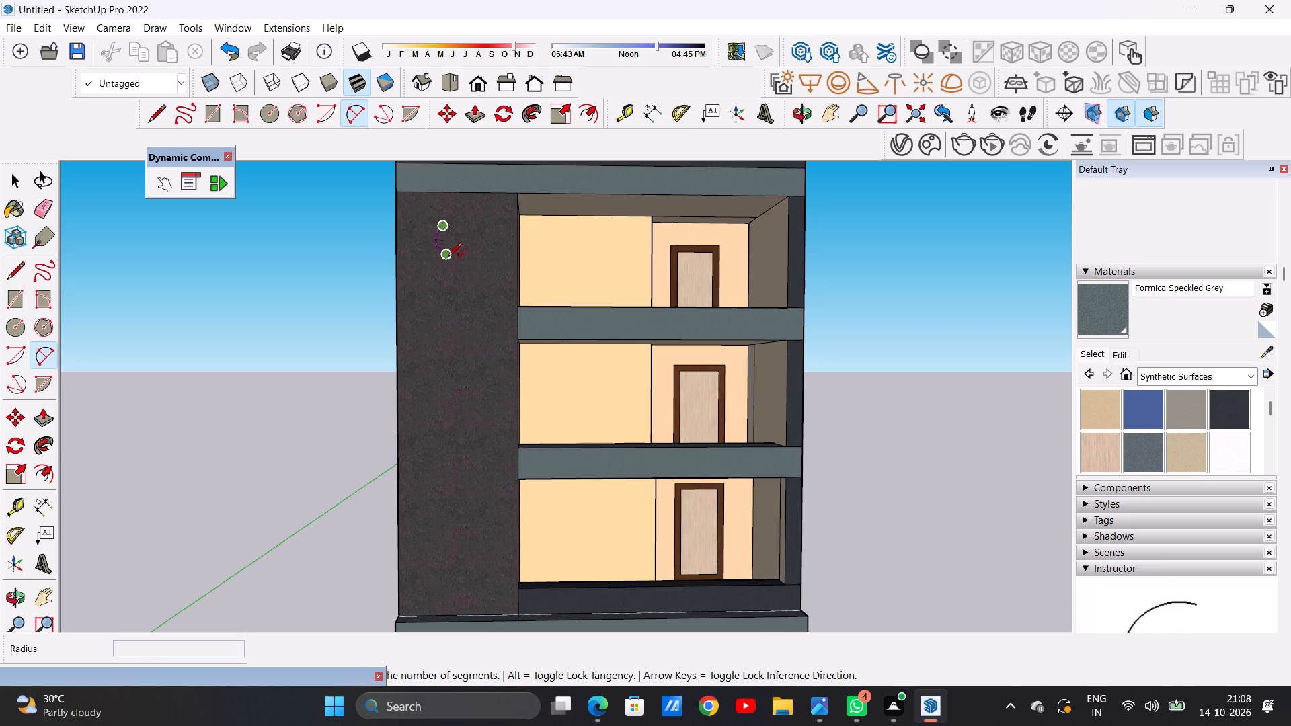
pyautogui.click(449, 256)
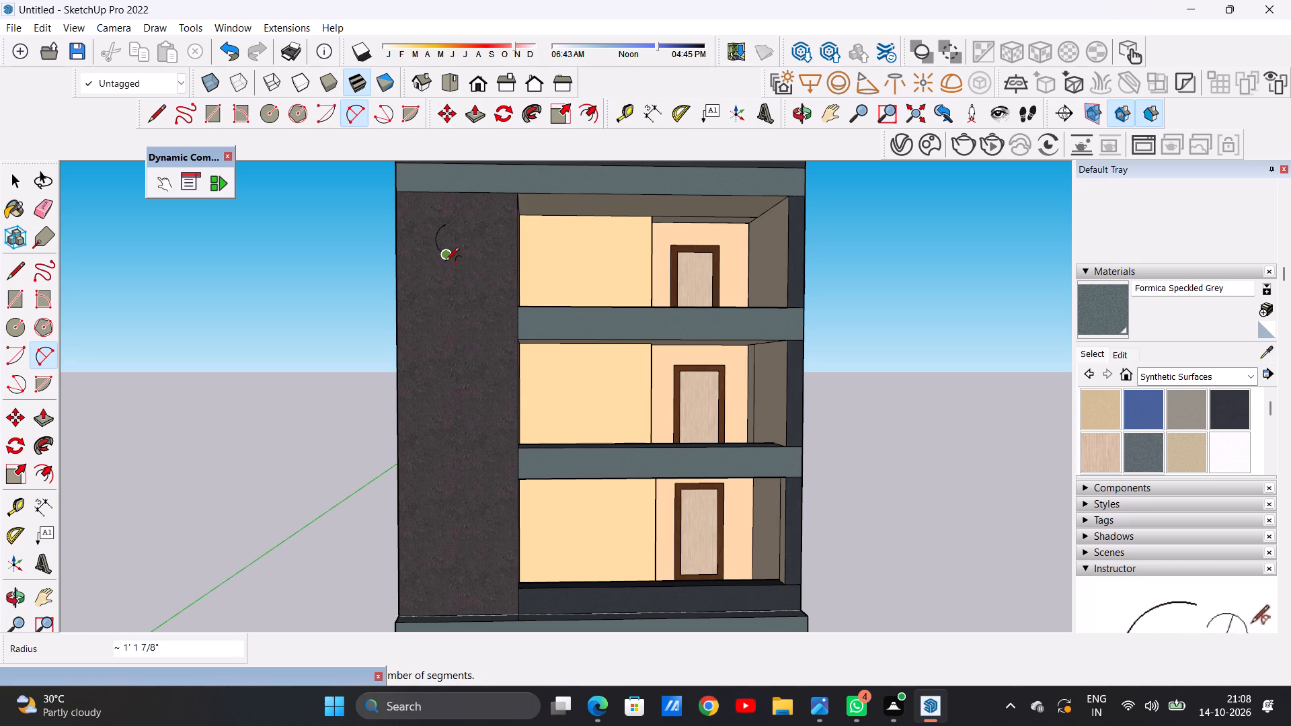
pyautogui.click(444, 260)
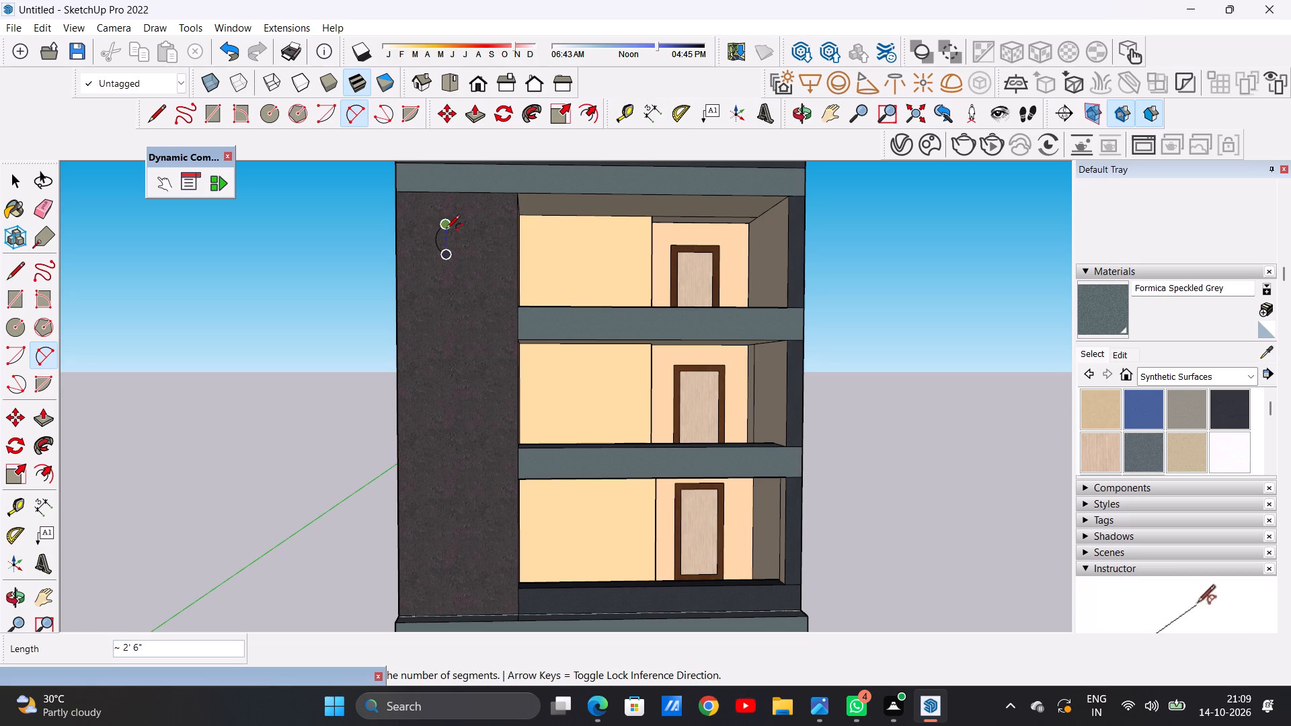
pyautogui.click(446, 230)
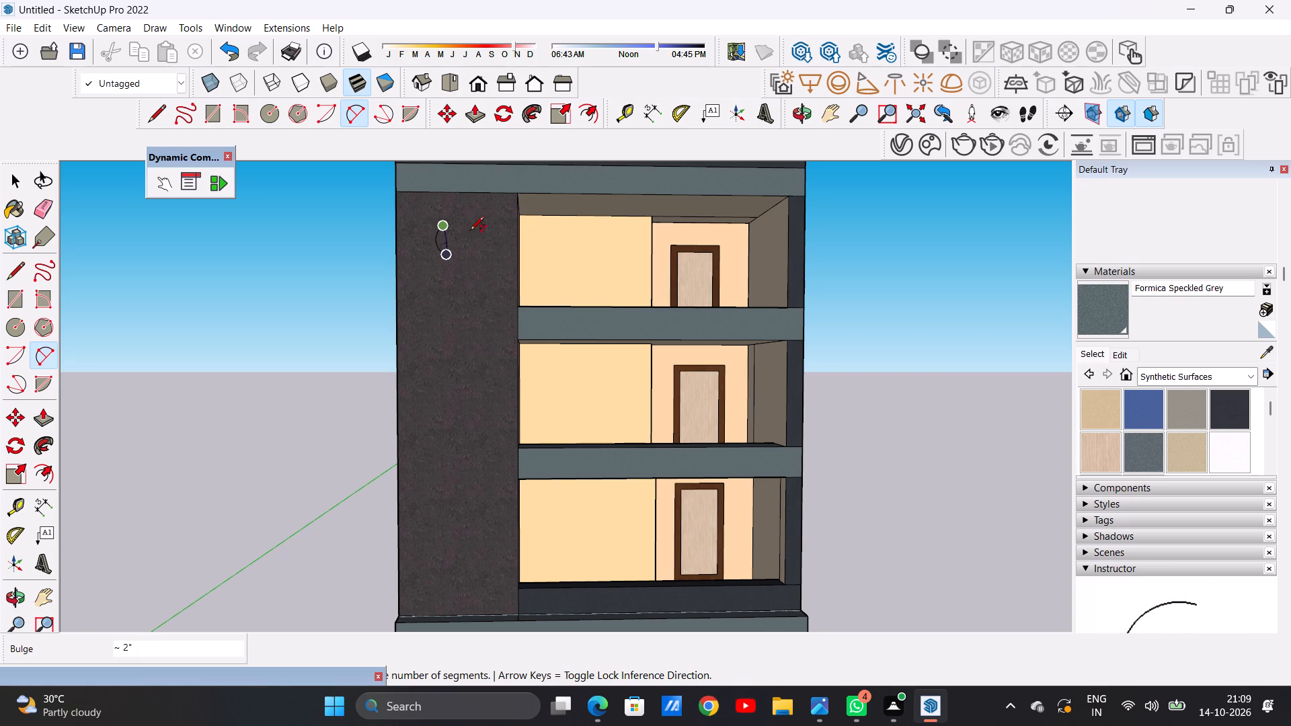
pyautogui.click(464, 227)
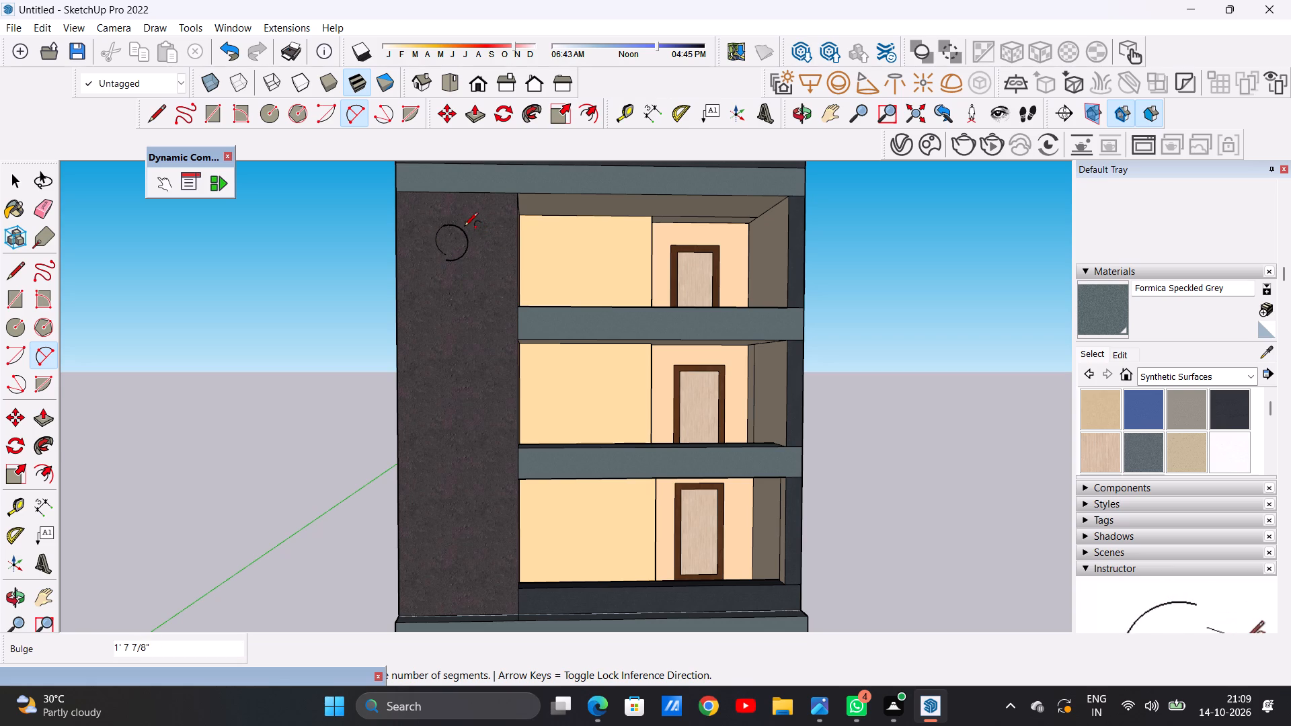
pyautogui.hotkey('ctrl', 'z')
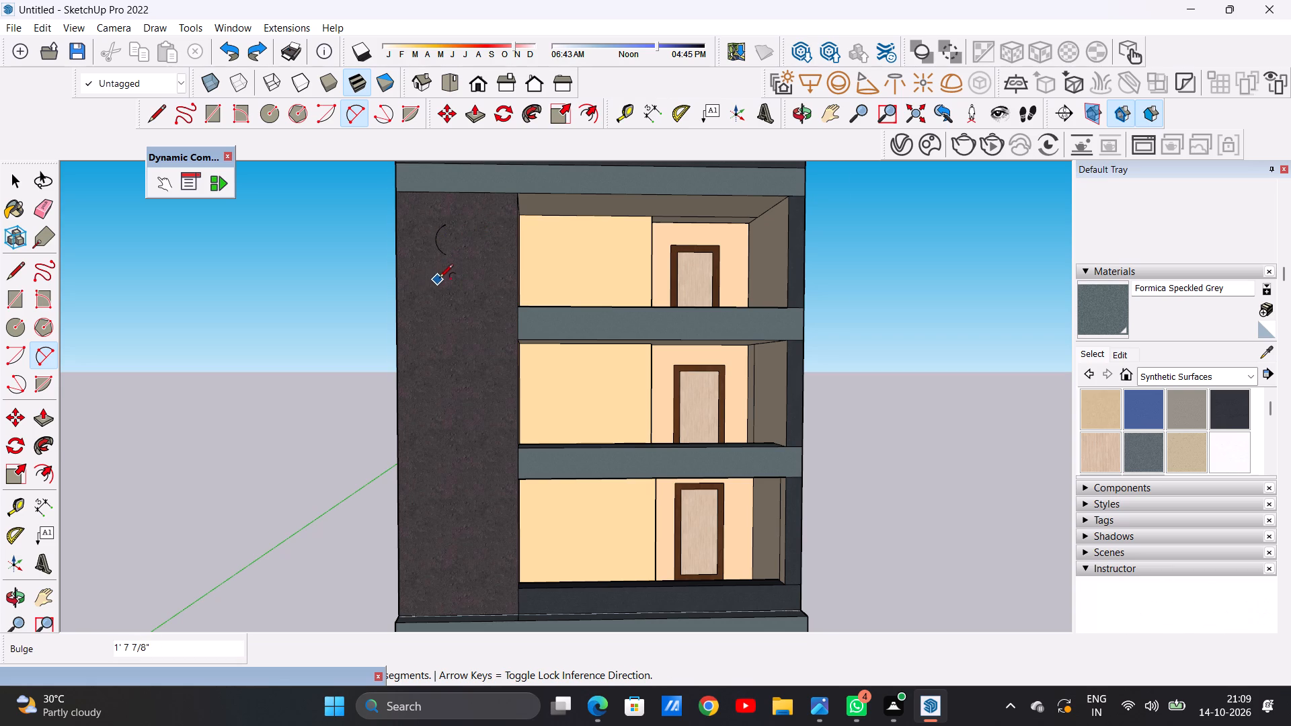
# Close the first arc into a vertical leaf shape with a two-point arc between its ends, bulging about 8 7/16" to the opposite side.
pyautogui.scroll(7, 439, 278)
pyautogui.scroll(-7, 448, 274)
pyautogui.scroll(13, 453, 225)
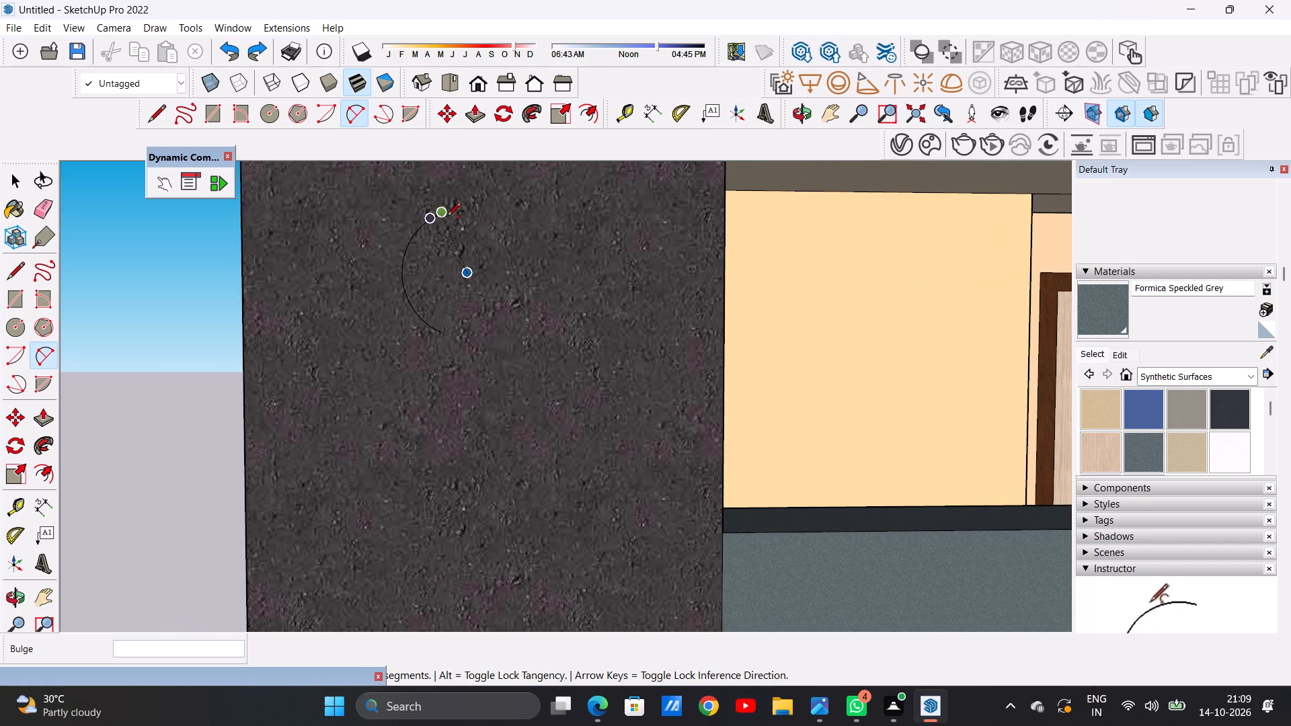
pyautogui.click(438, 214)
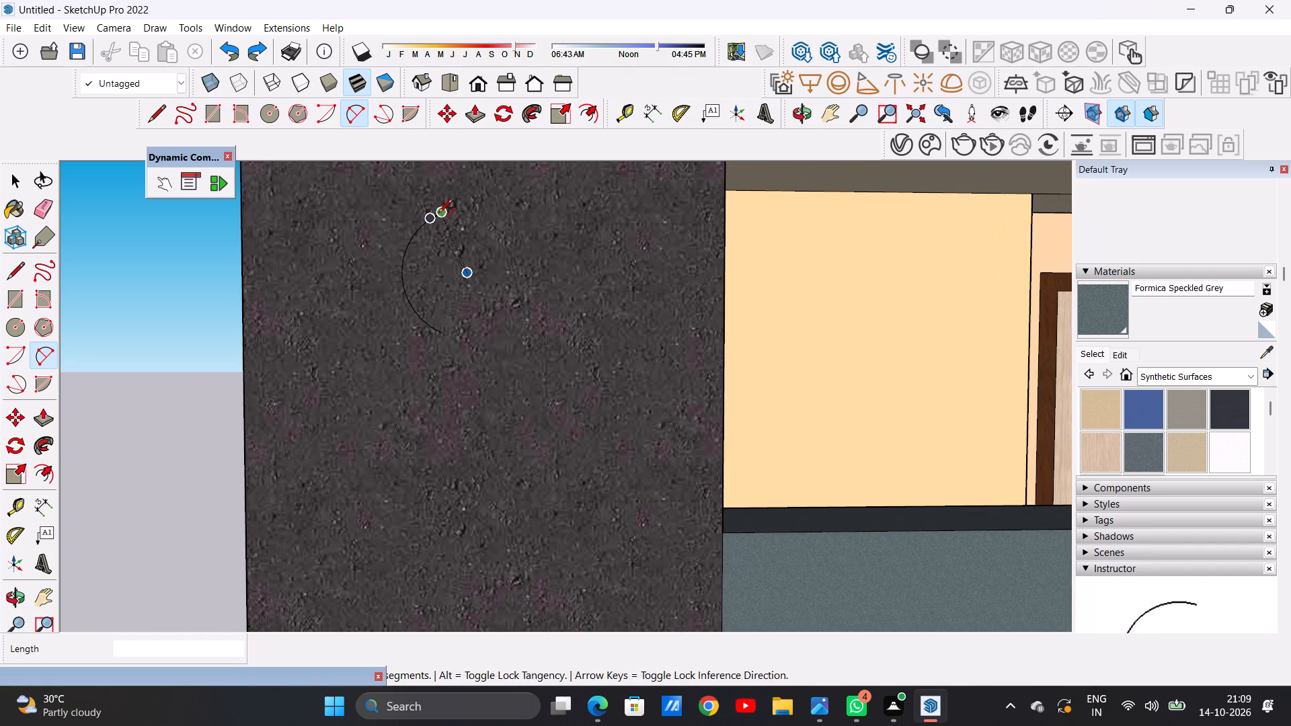
pyautogui.click(442, 336)
pyautogui.click(481, 324)
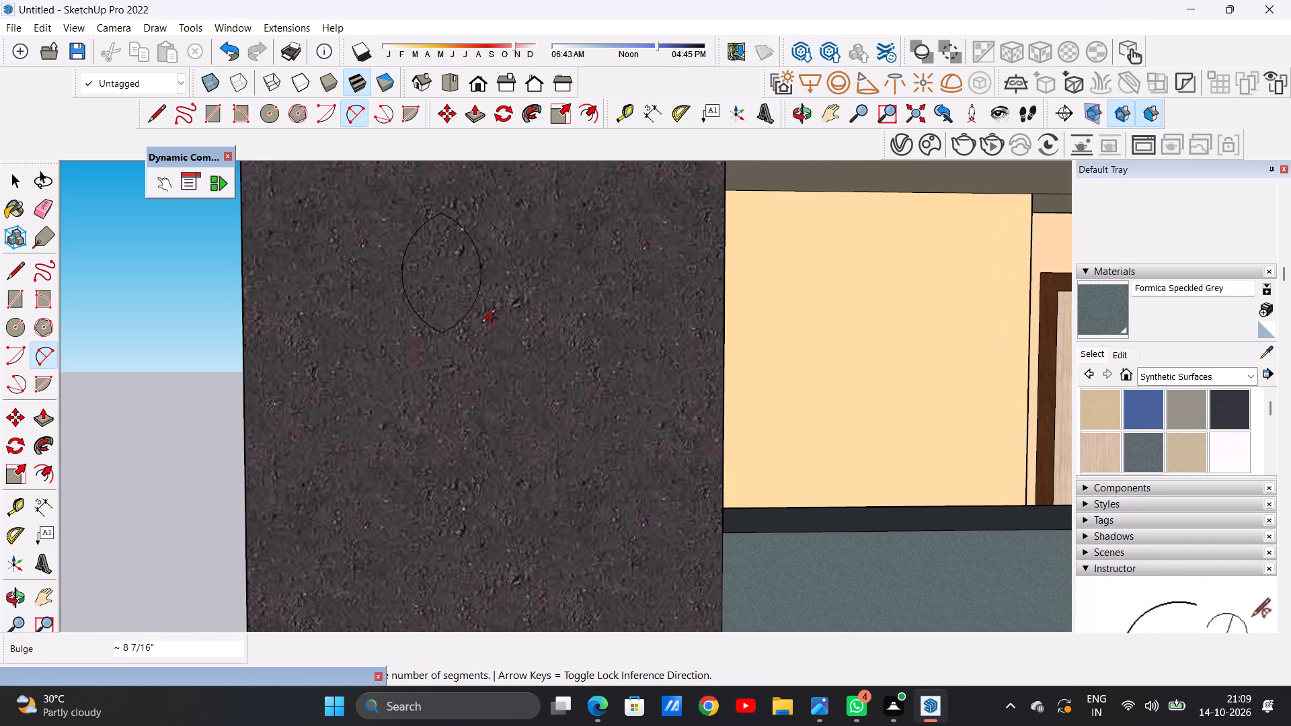
pyautogui.press('space')
# Paint the dark front wall panel around the leaf outline with Quartz Light Grey.
pyautogui.scroll(-16, 460, 290)
pyautogui.scroll(5, 465, 287)
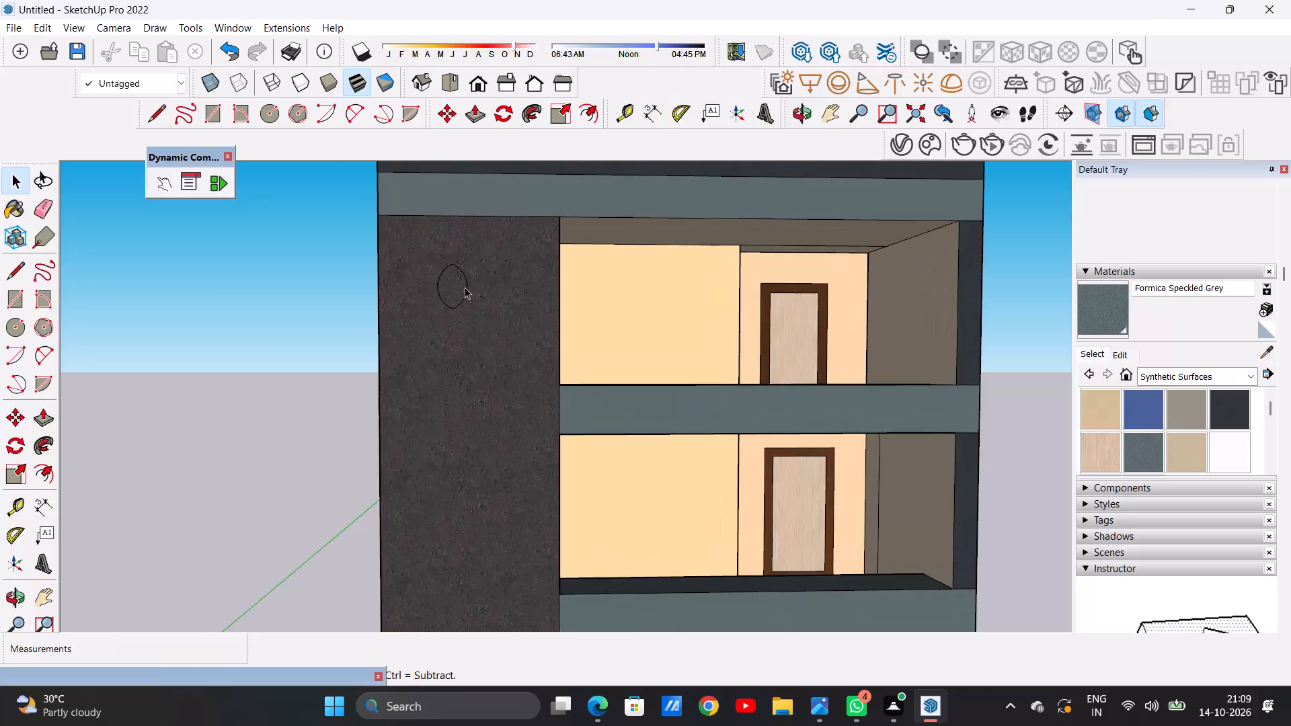
pyautogui.scroll(6, 465, 296)
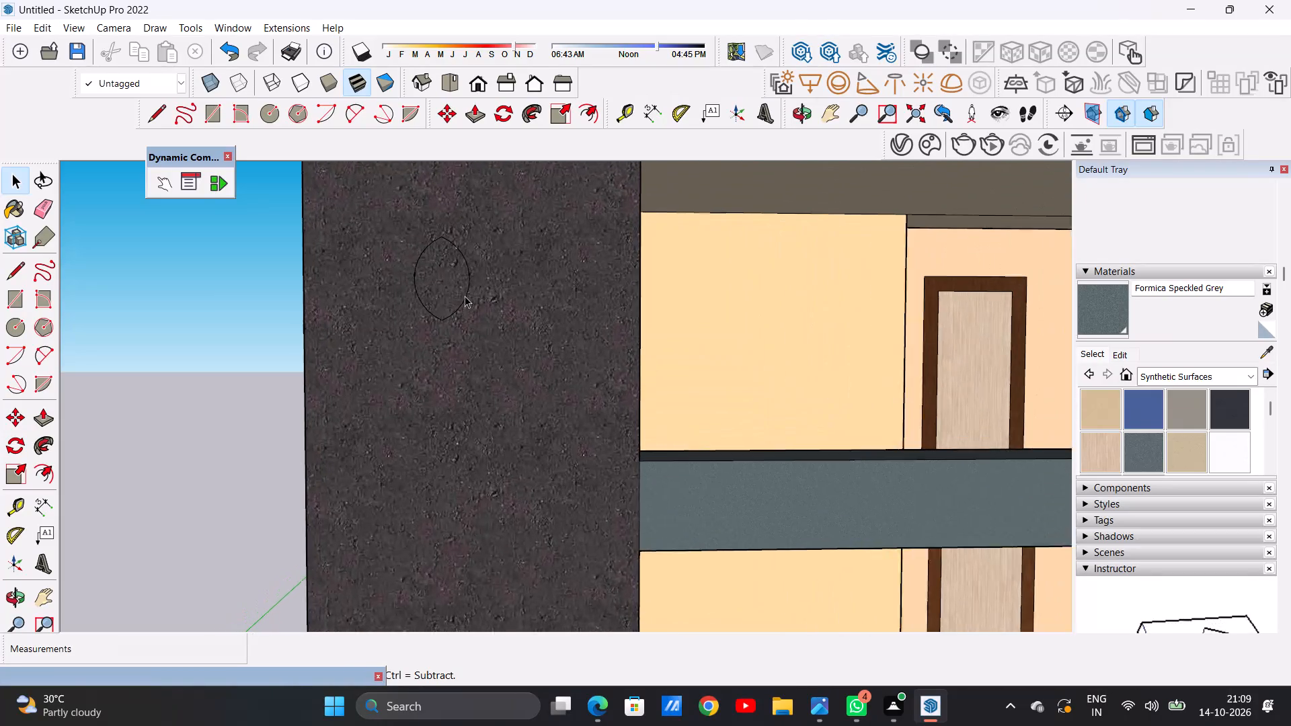
pyautogui.scroll(1, 465, 296)
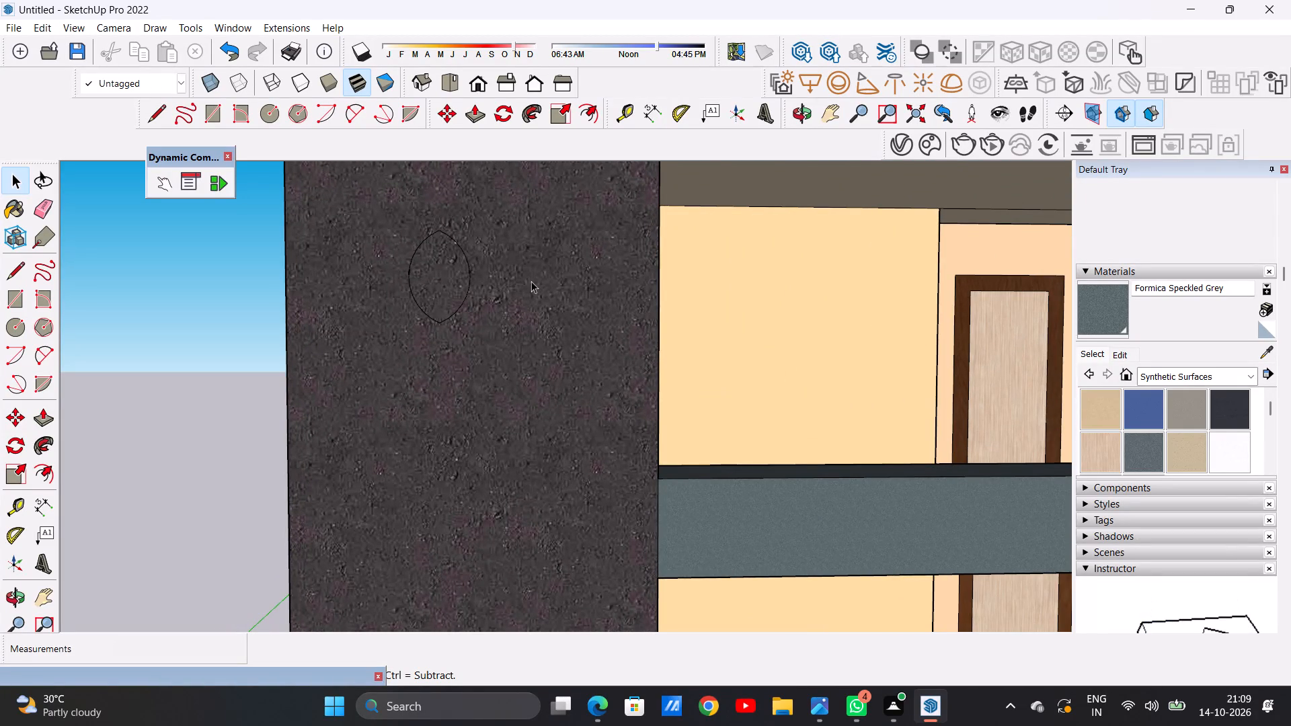
pyautogui.click(1217, 448)
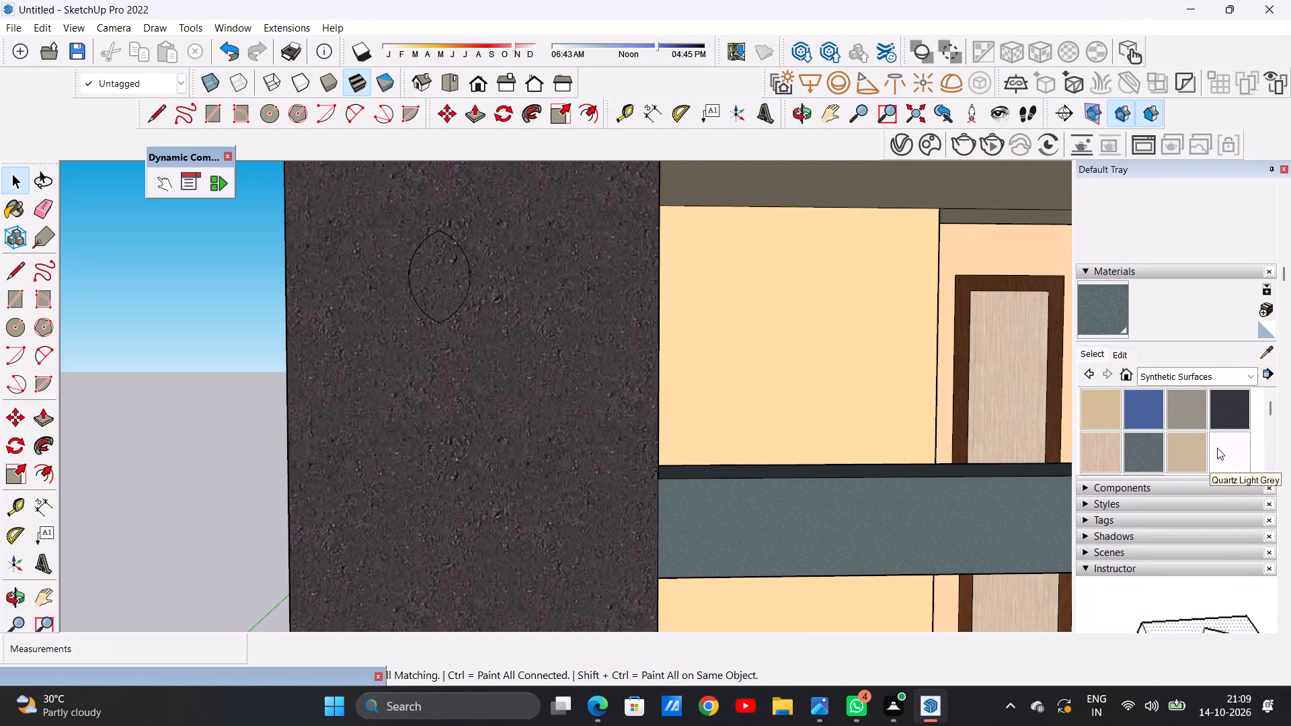
pyautogui.click(588, 449)
pyautogui.press('space')
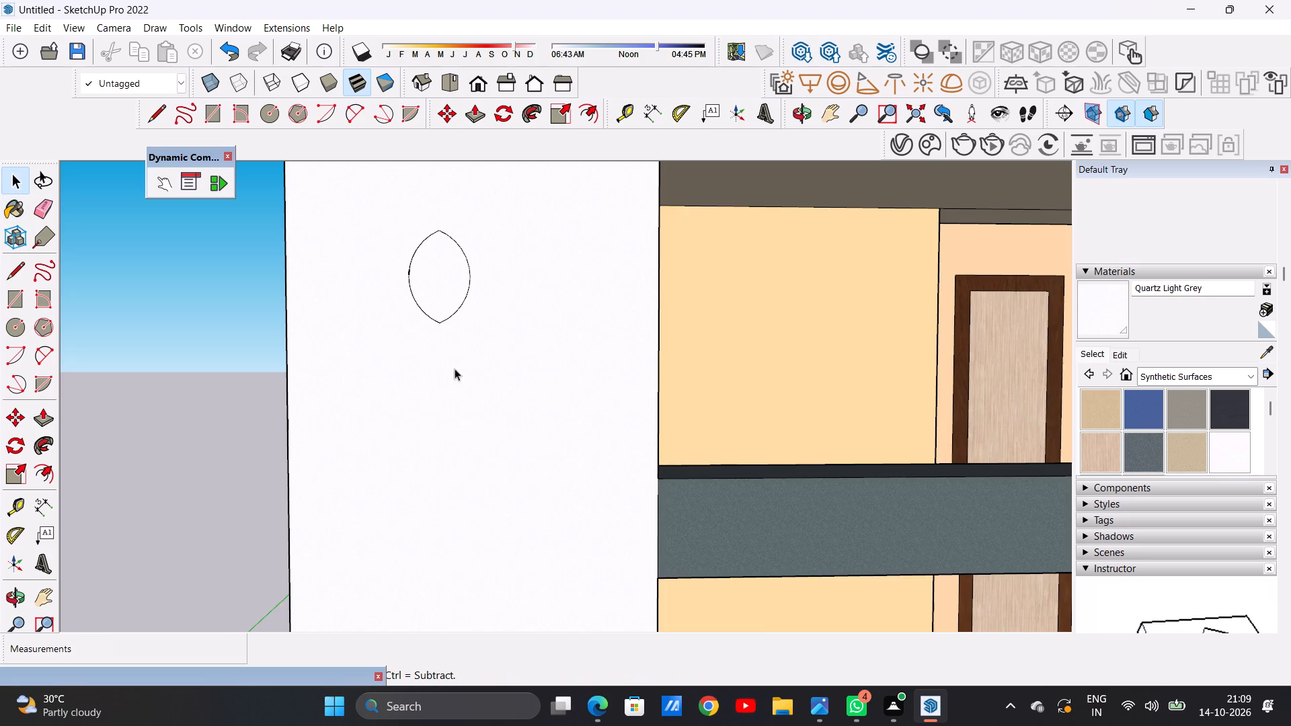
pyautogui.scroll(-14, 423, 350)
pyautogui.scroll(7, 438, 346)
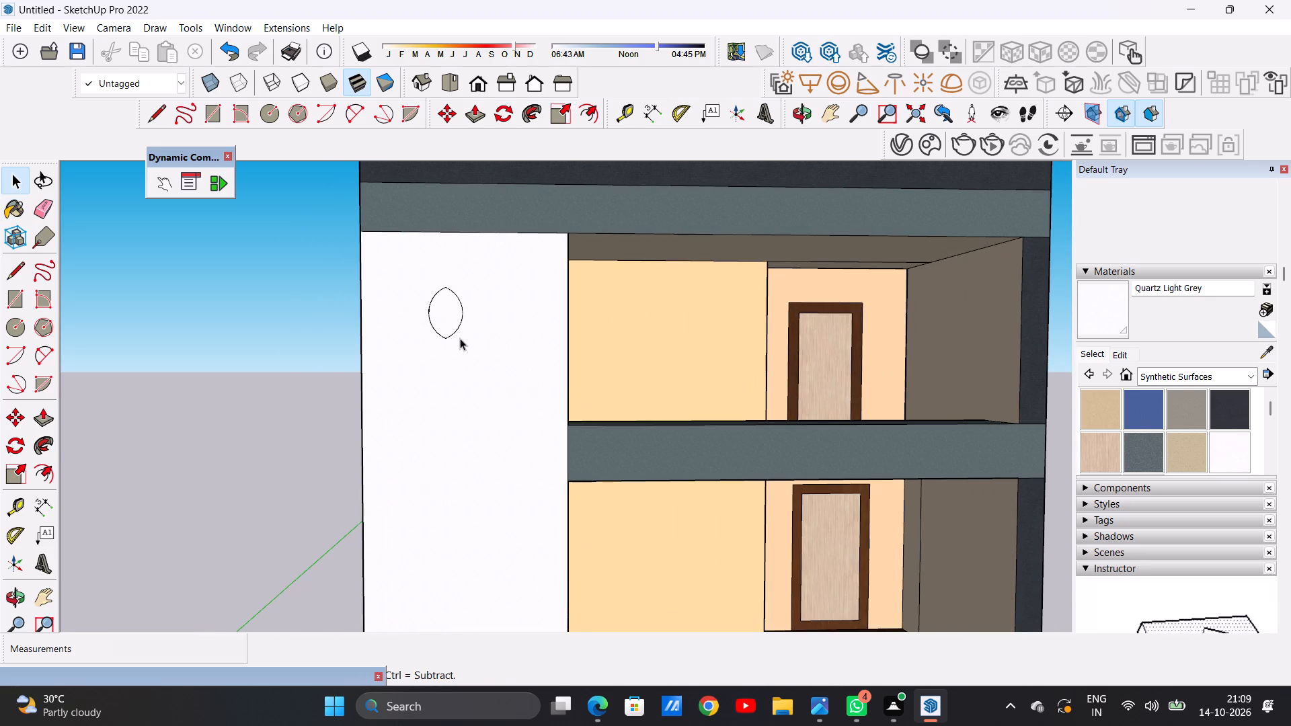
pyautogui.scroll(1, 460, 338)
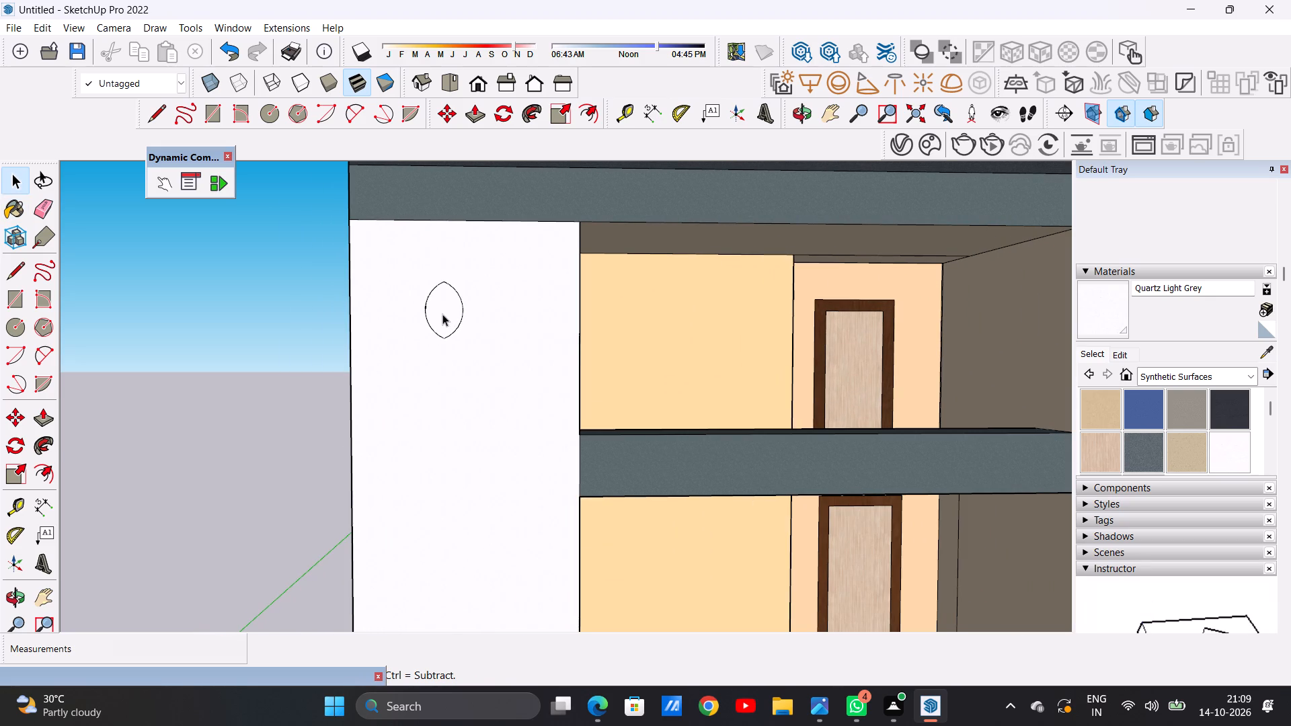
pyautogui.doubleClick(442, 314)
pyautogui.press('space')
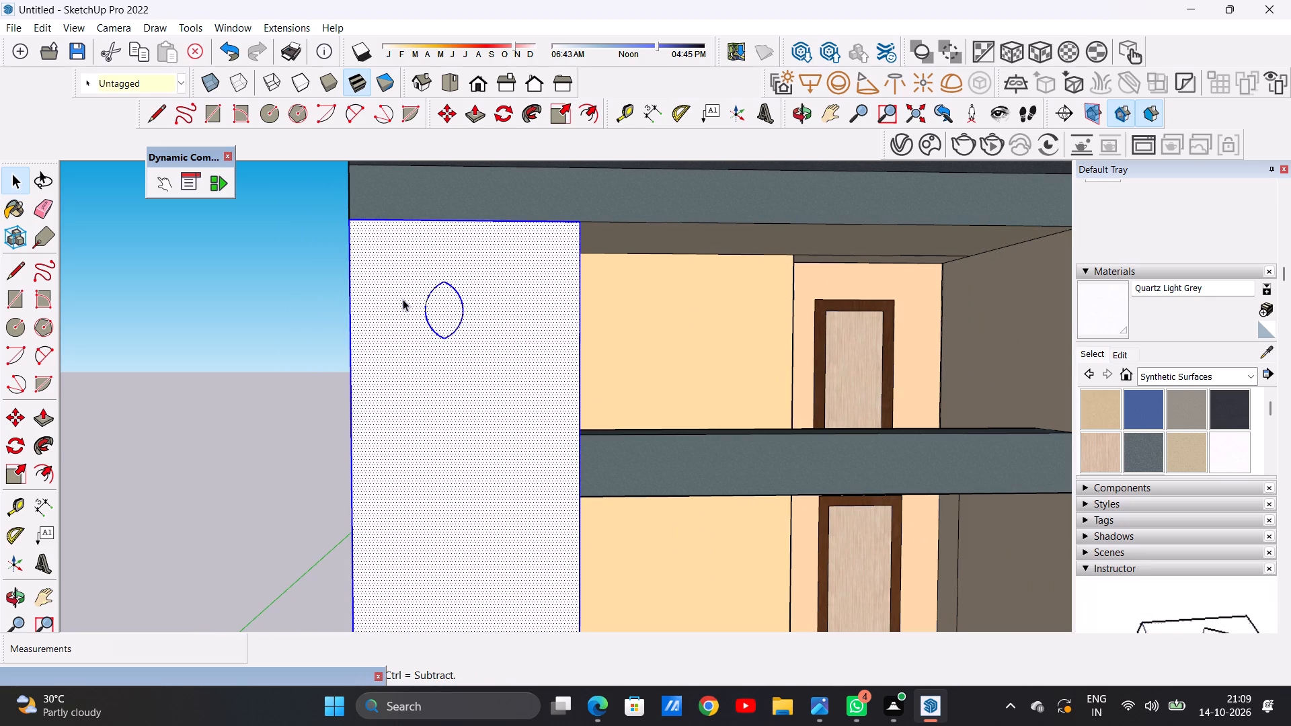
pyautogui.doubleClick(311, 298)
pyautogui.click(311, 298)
# Draw a horizontal leaf about 2' long from two opposing two-point arcs just below the vertical leaf, with the upper arc bulging about 9".
pyautogui.scroll(-4, 433, 292)
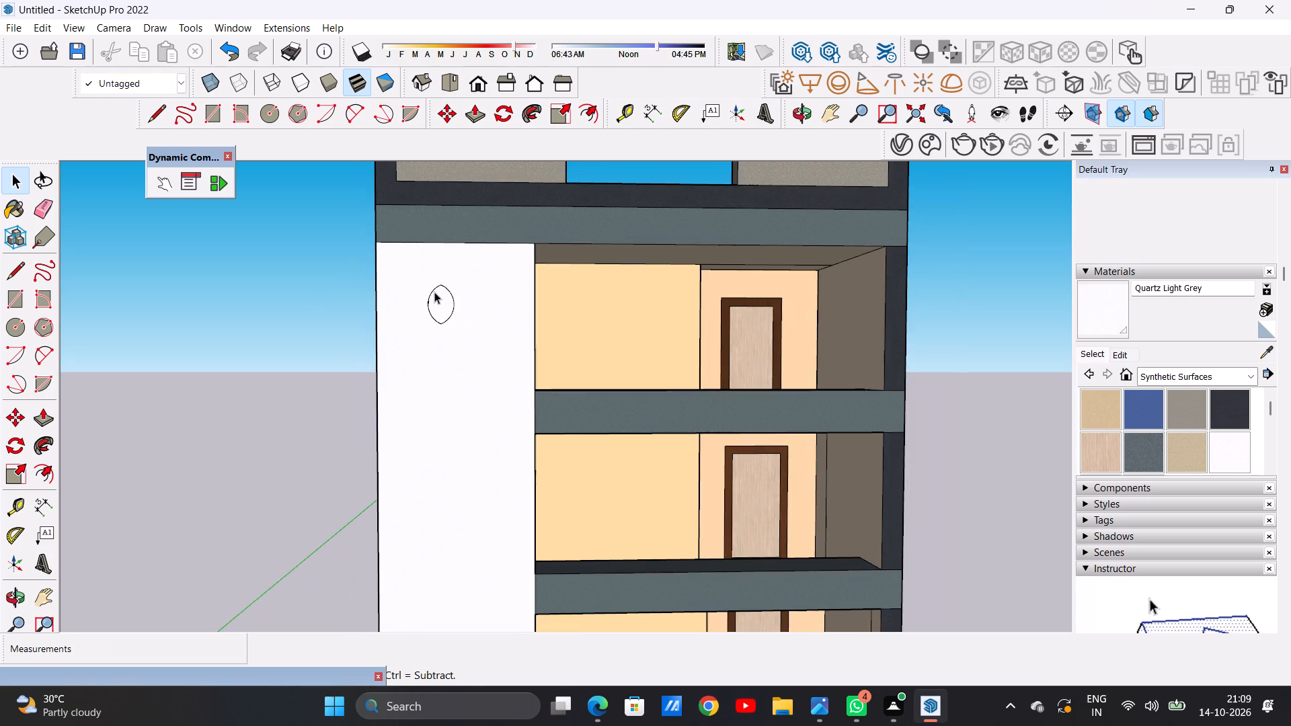
pyautogui.scroll(2, 472, 354)
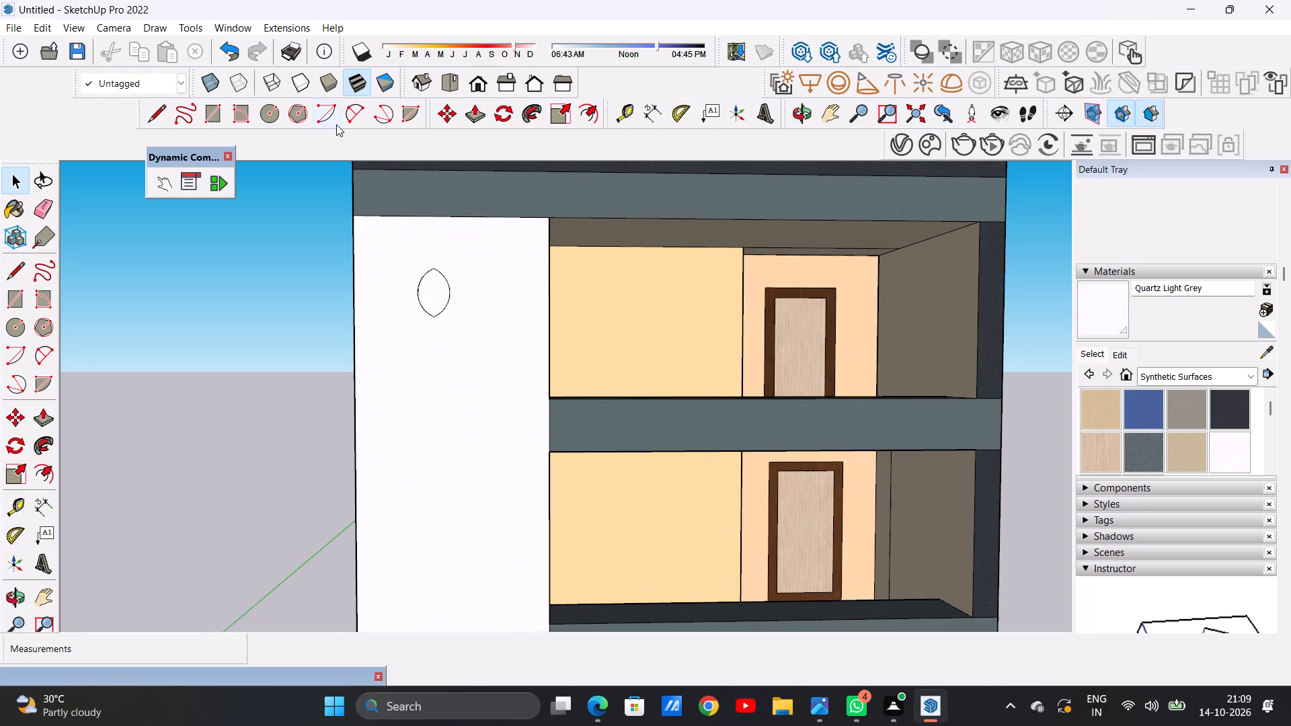
pyautogui.click(357, 112)
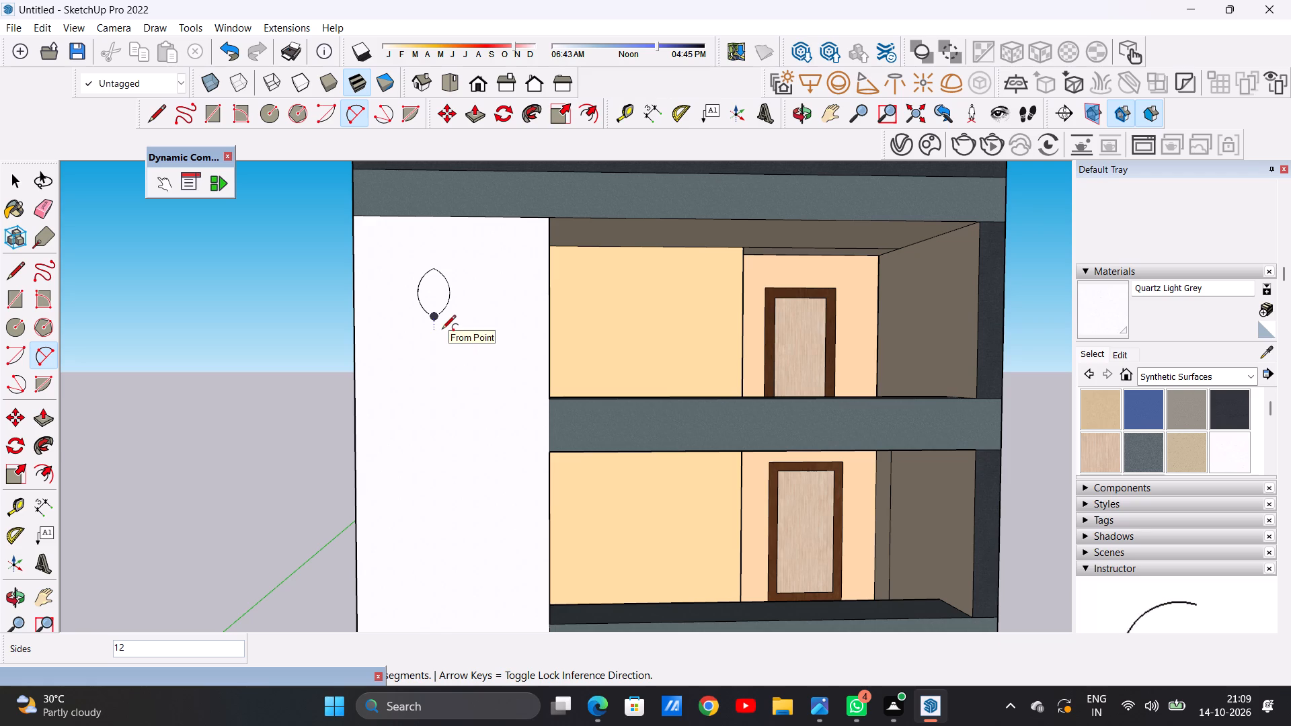
pyautogui.click(442, 334)
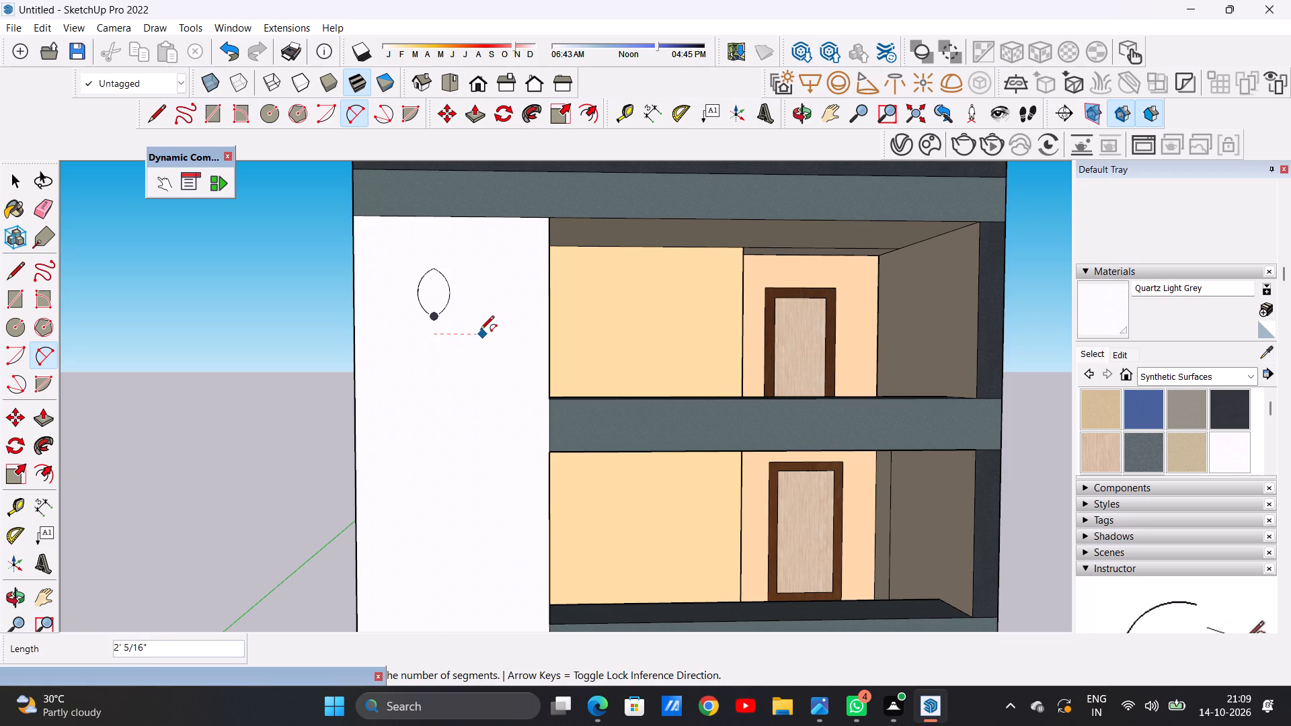
pyautogui.click(479, 330)
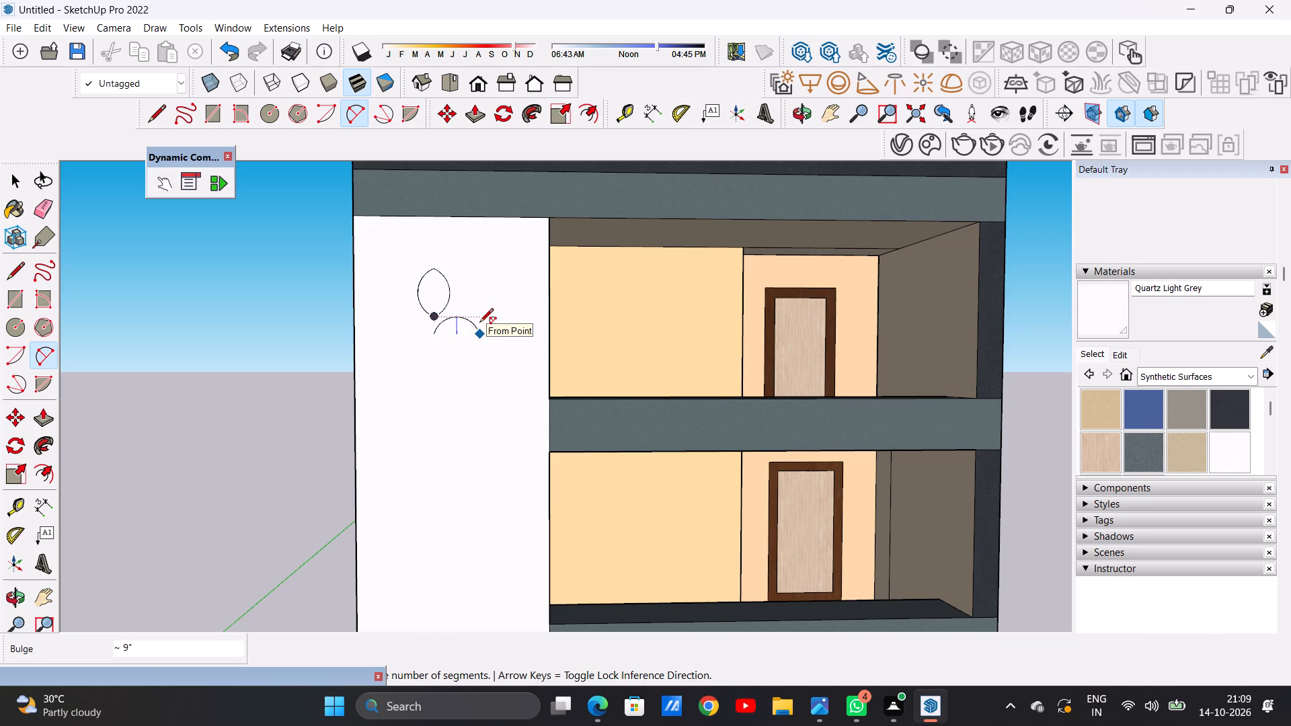
pyautogui.click(481, 324)
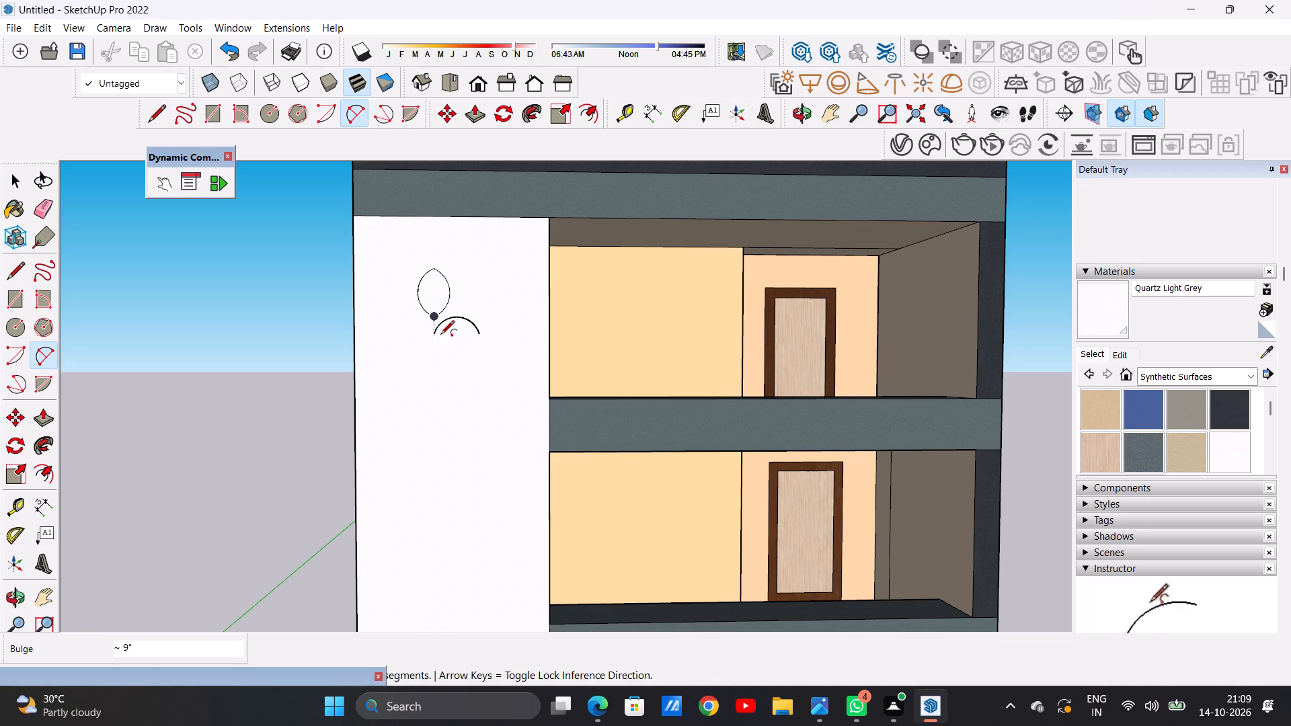
pyautogui.click(438, 335)
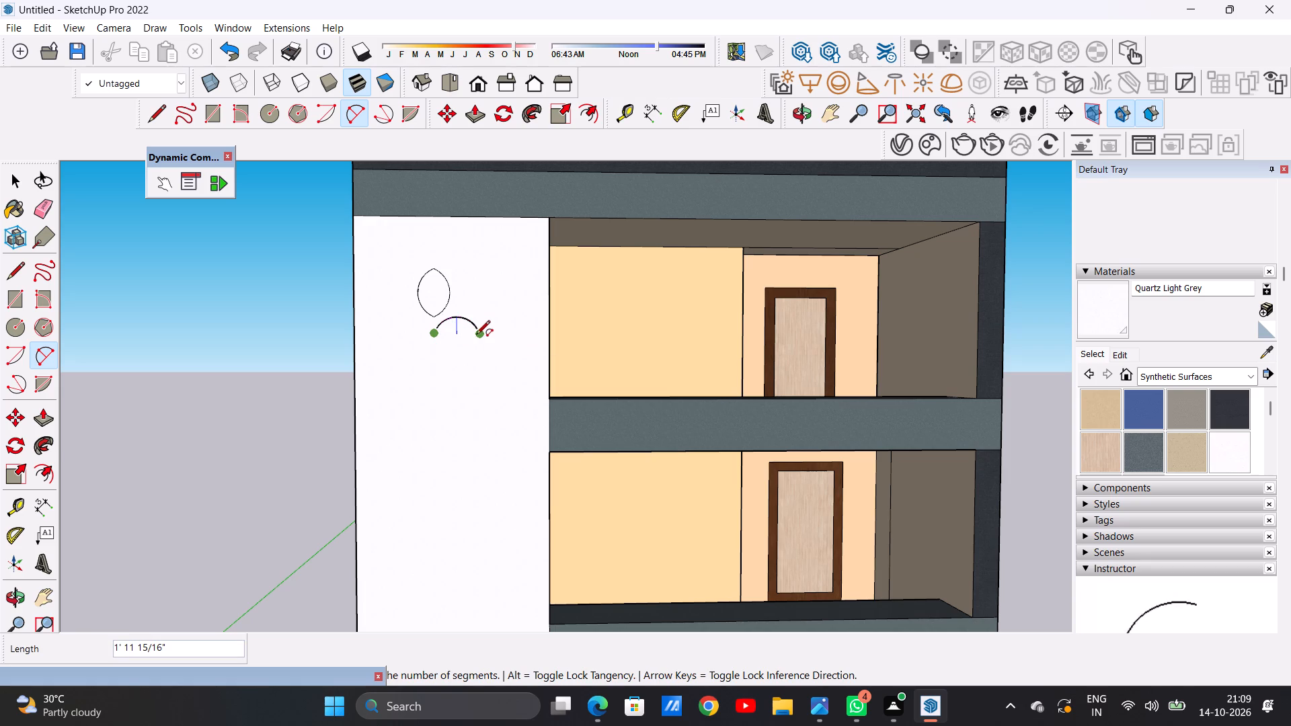
pyautogui.click(479, 335)
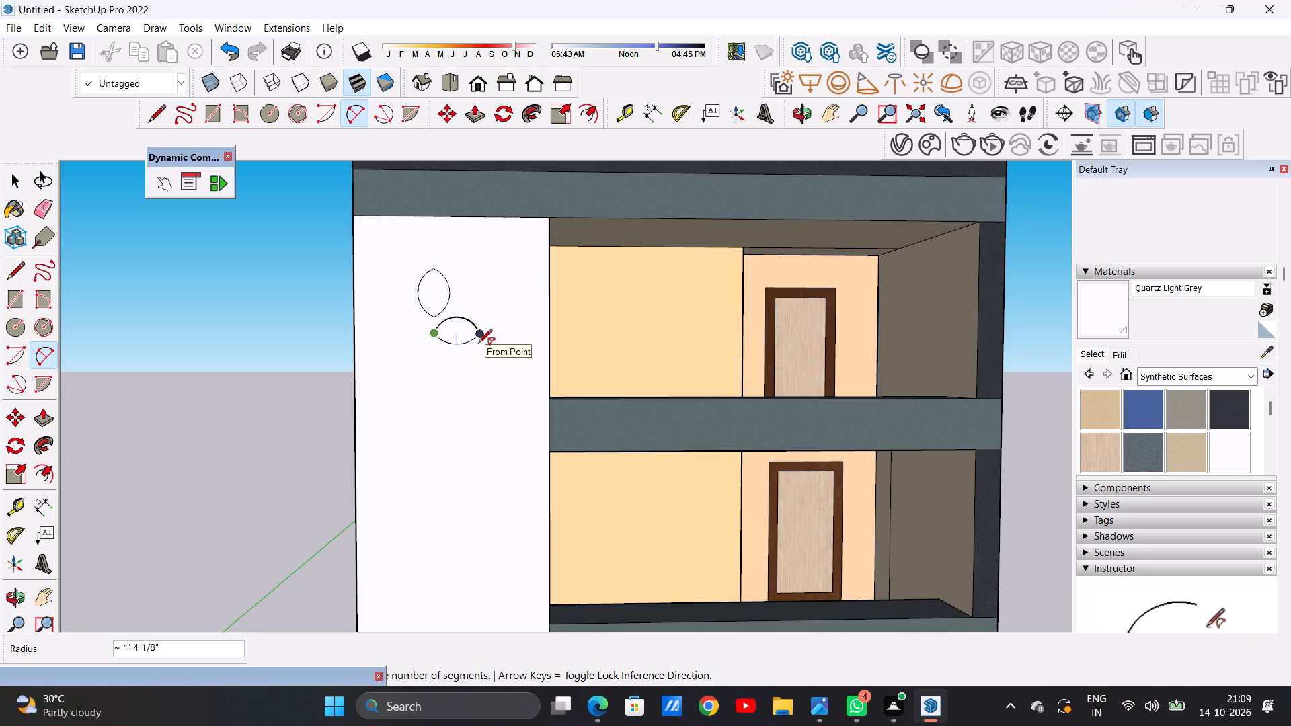
pyautogui.click(478, 344)
pyautogui.press('space')
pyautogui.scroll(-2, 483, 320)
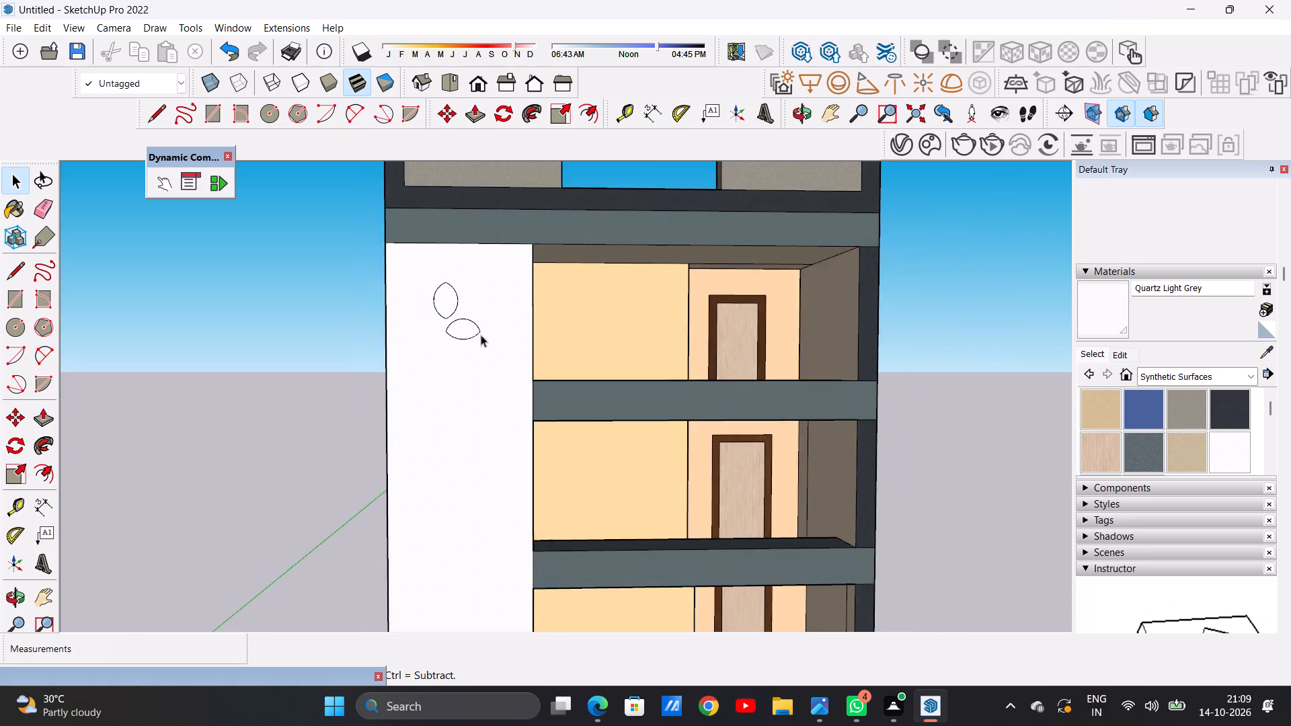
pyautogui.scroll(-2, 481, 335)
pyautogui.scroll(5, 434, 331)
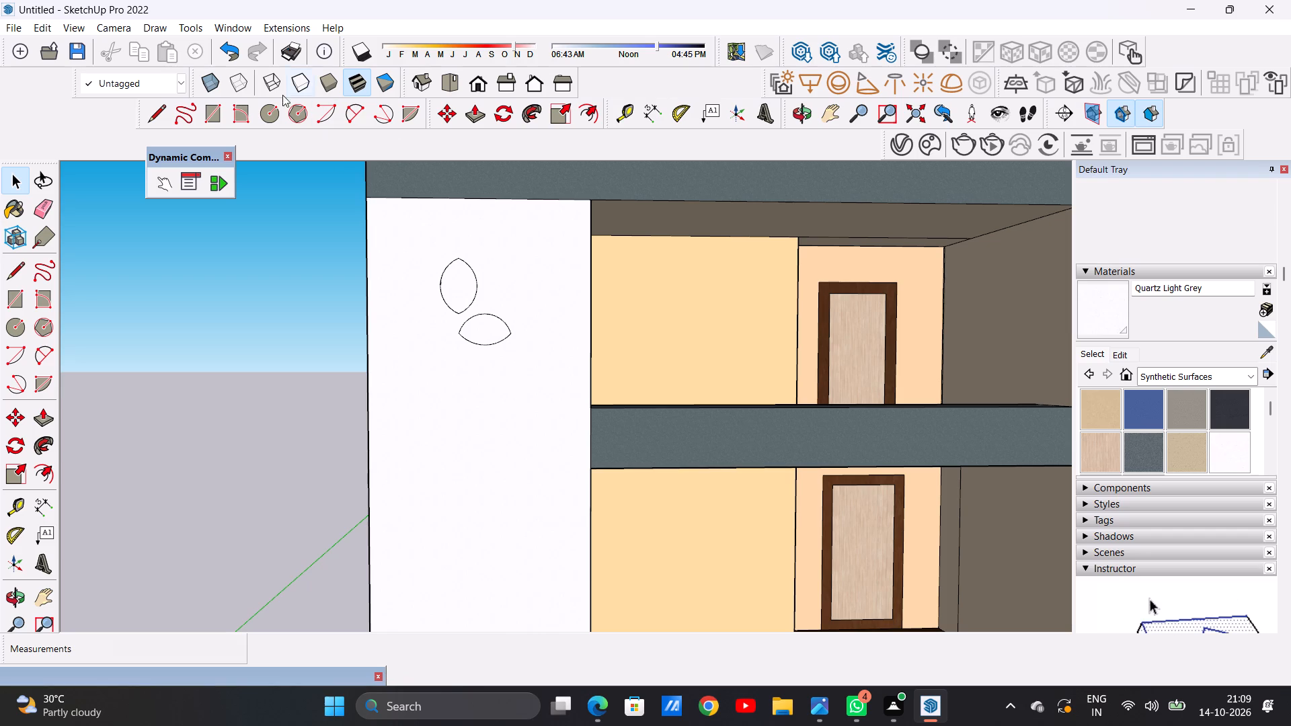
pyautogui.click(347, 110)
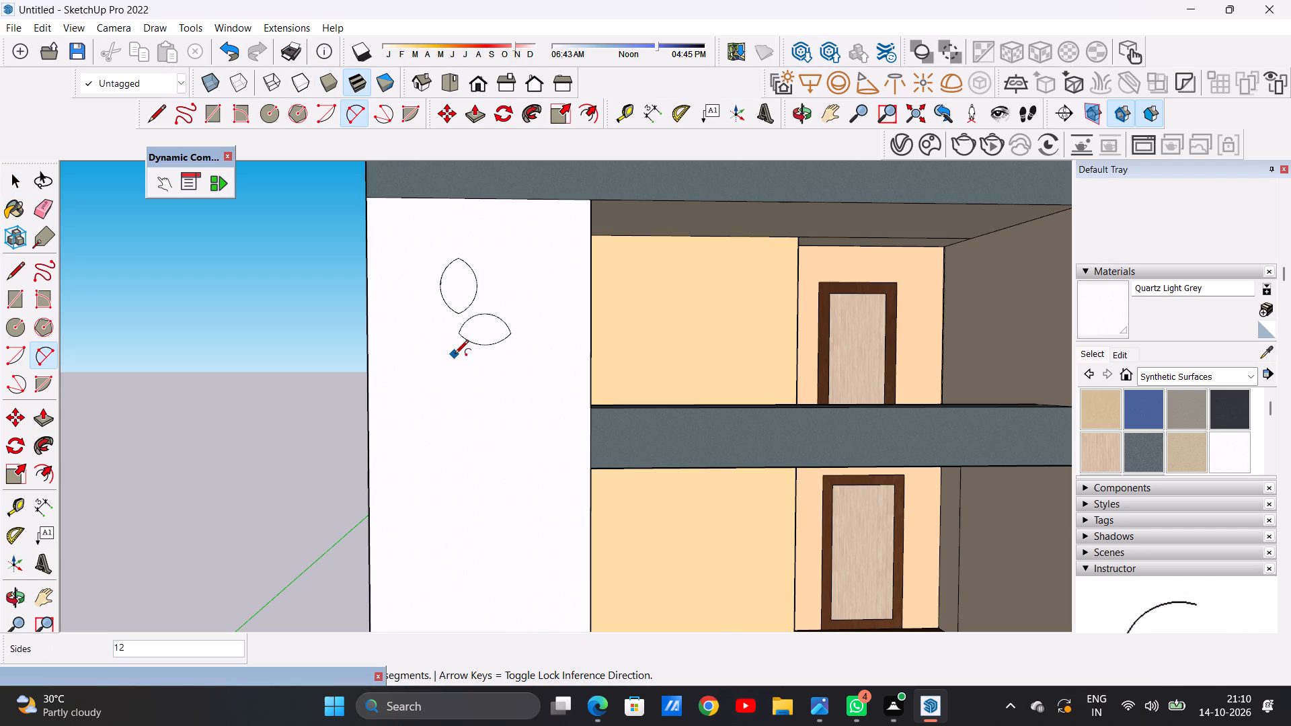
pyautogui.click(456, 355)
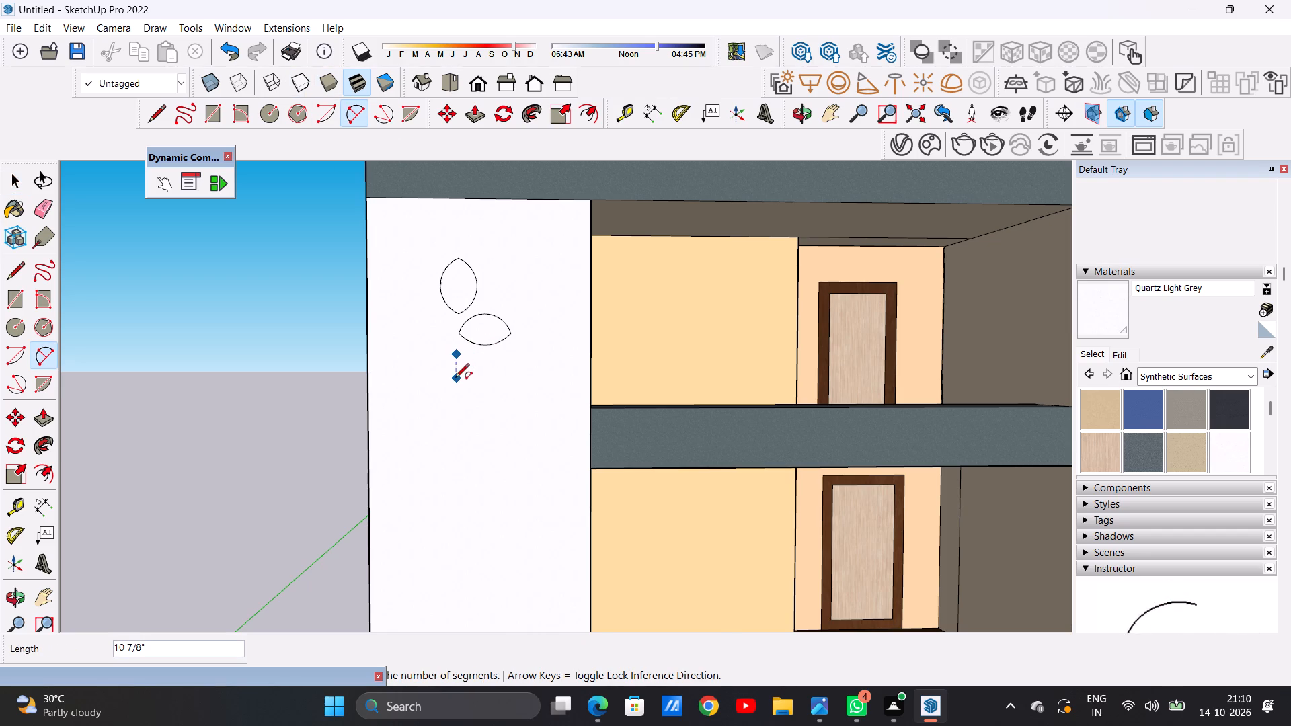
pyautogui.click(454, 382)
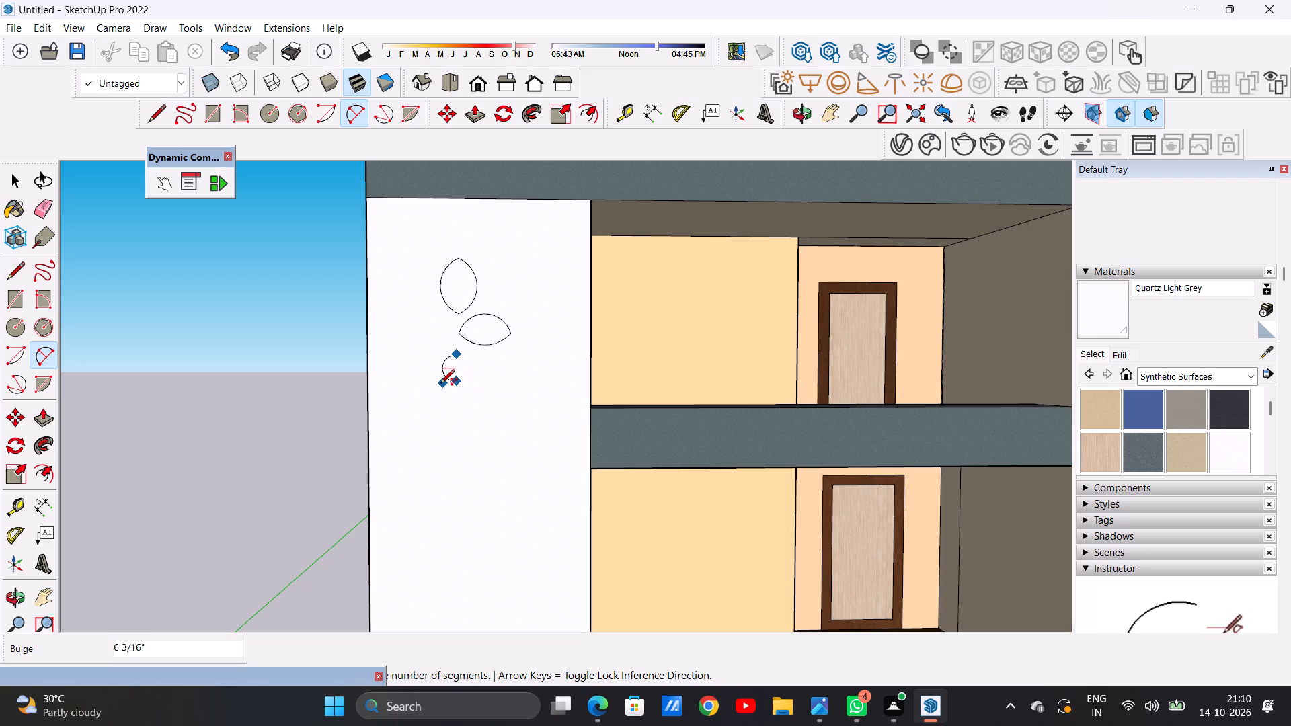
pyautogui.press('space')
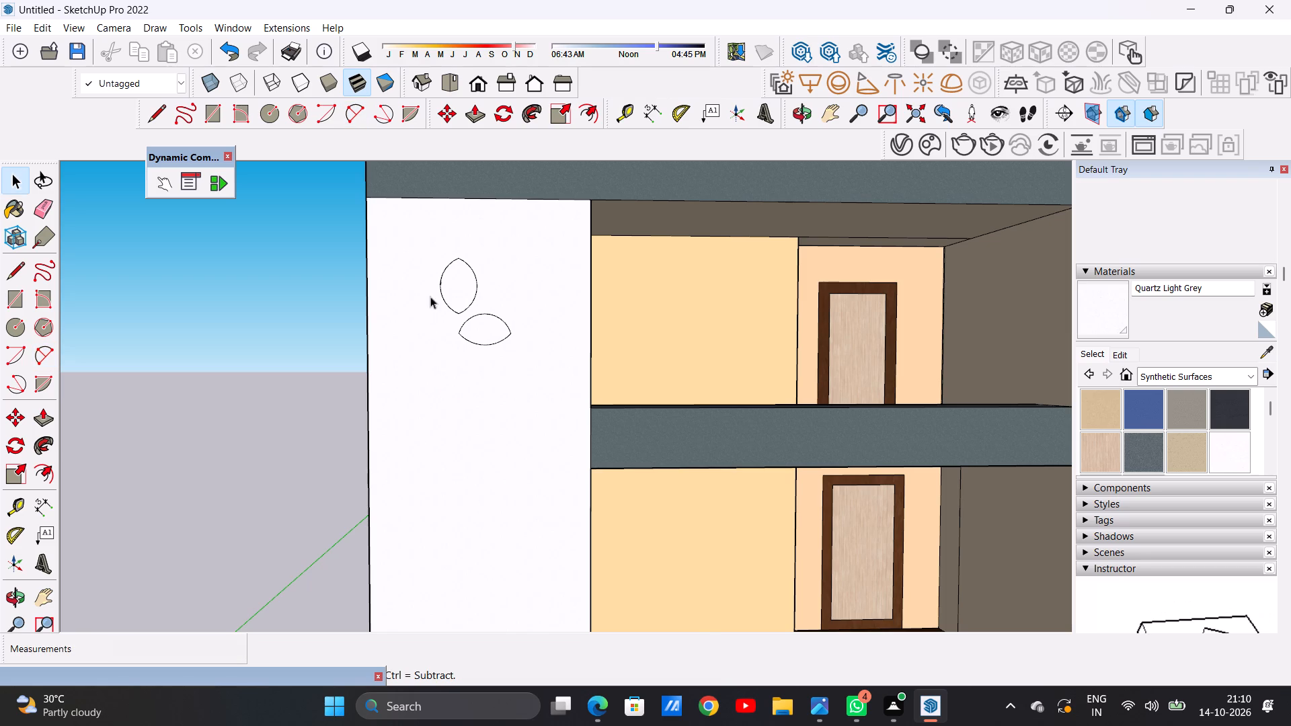
# Draw a second horizontal leaf level with the first, from two opposing two-point arcs bulging about 11 1/16" upward and 4 3/8" downward.
pyautogui.click(346, 122)
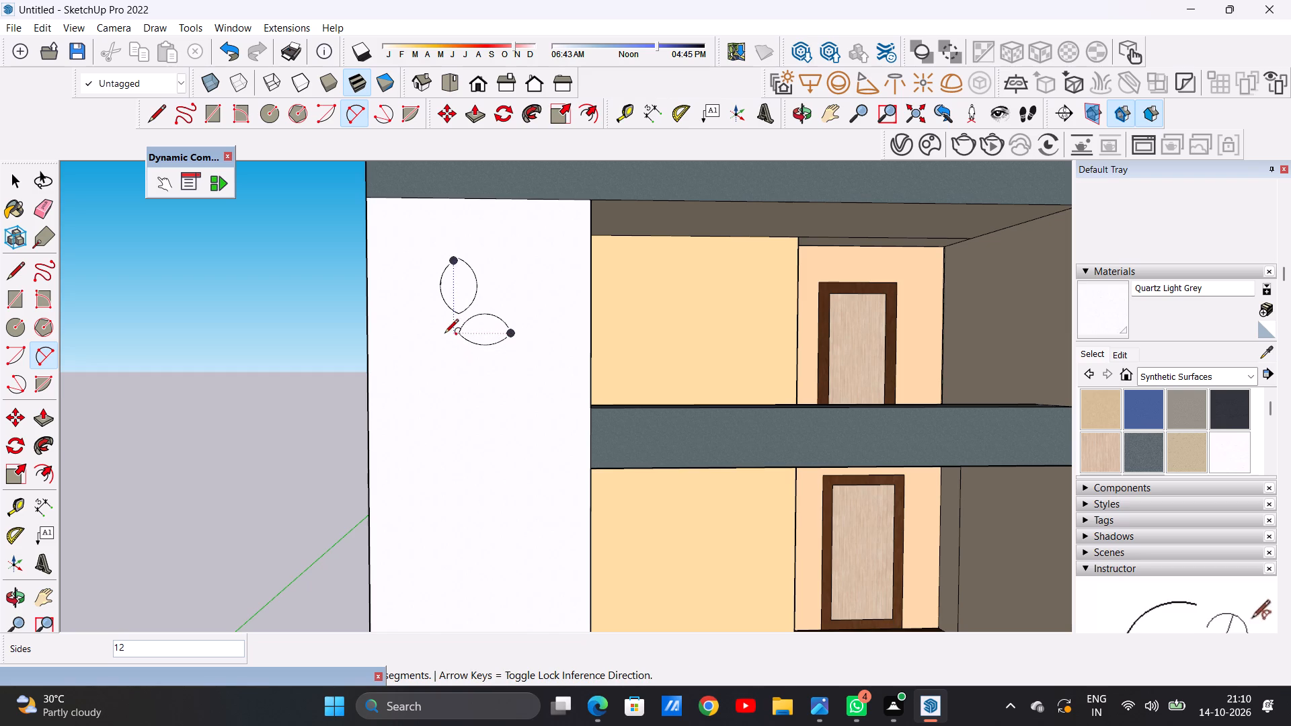
pyautogui.click(443, 335)
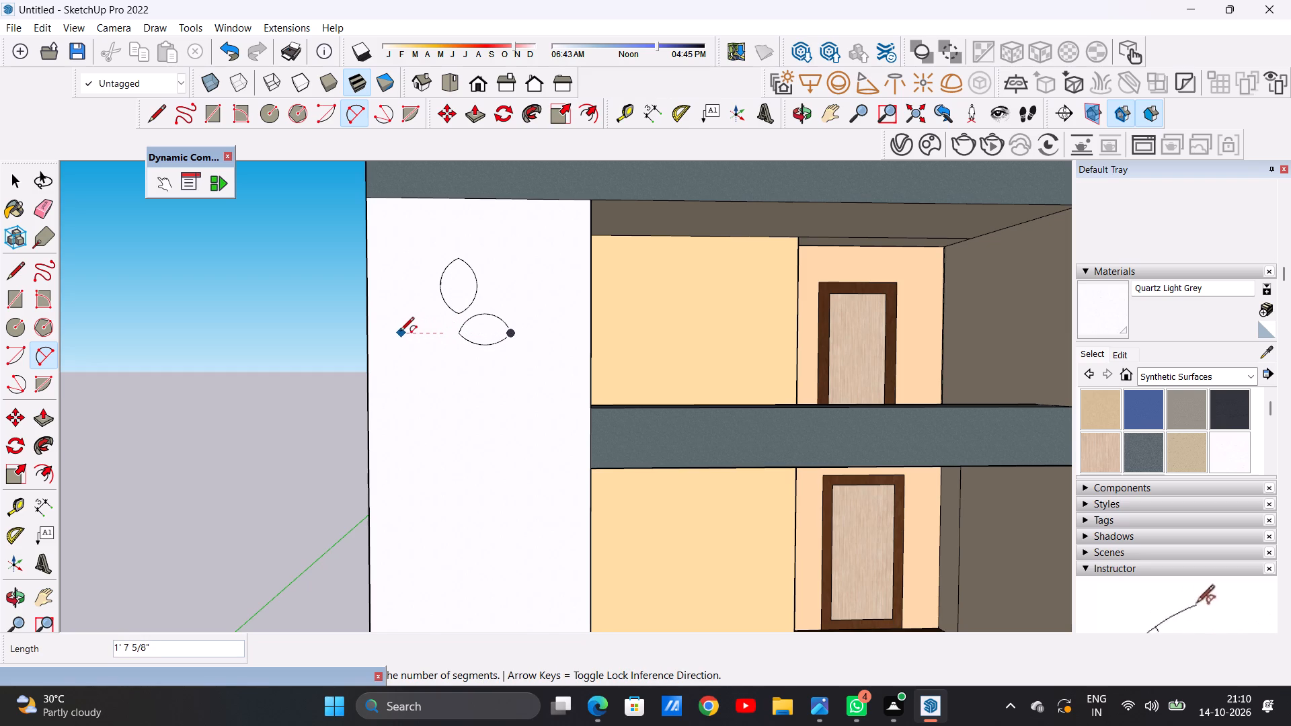
pyautogui.click(395, 331)
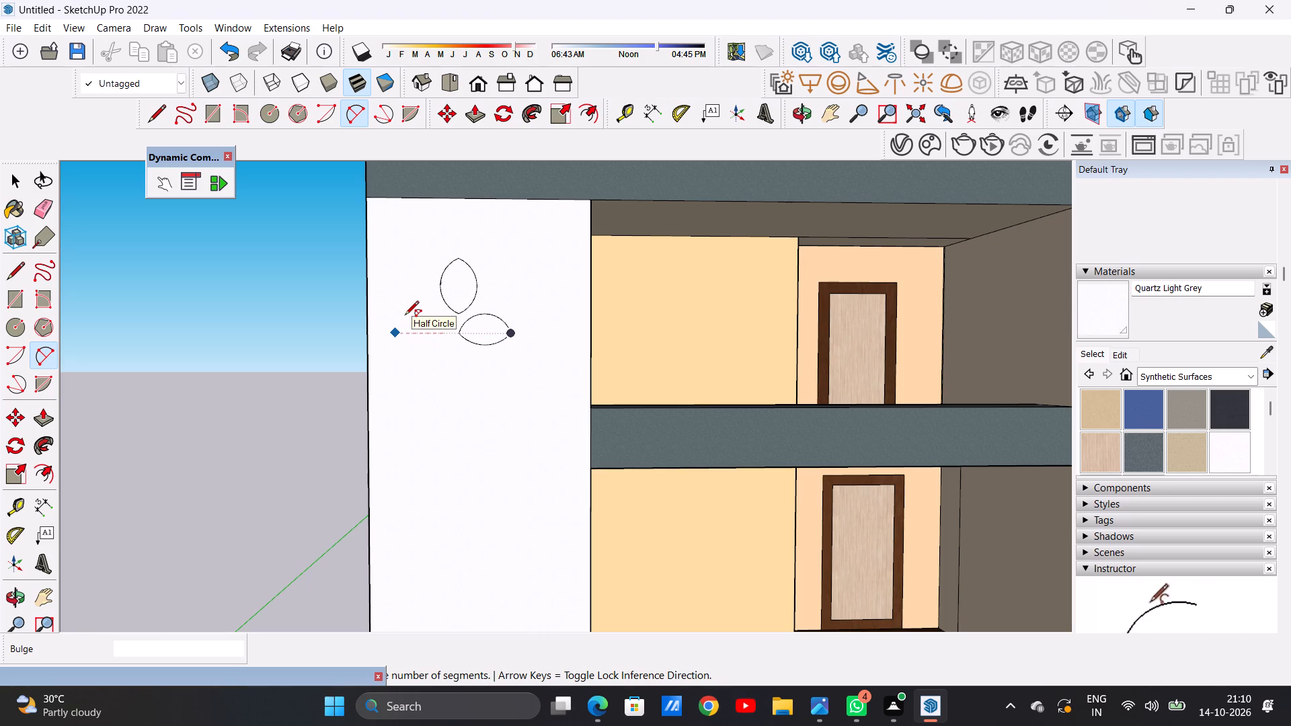
pyautogui.click(407, 313)
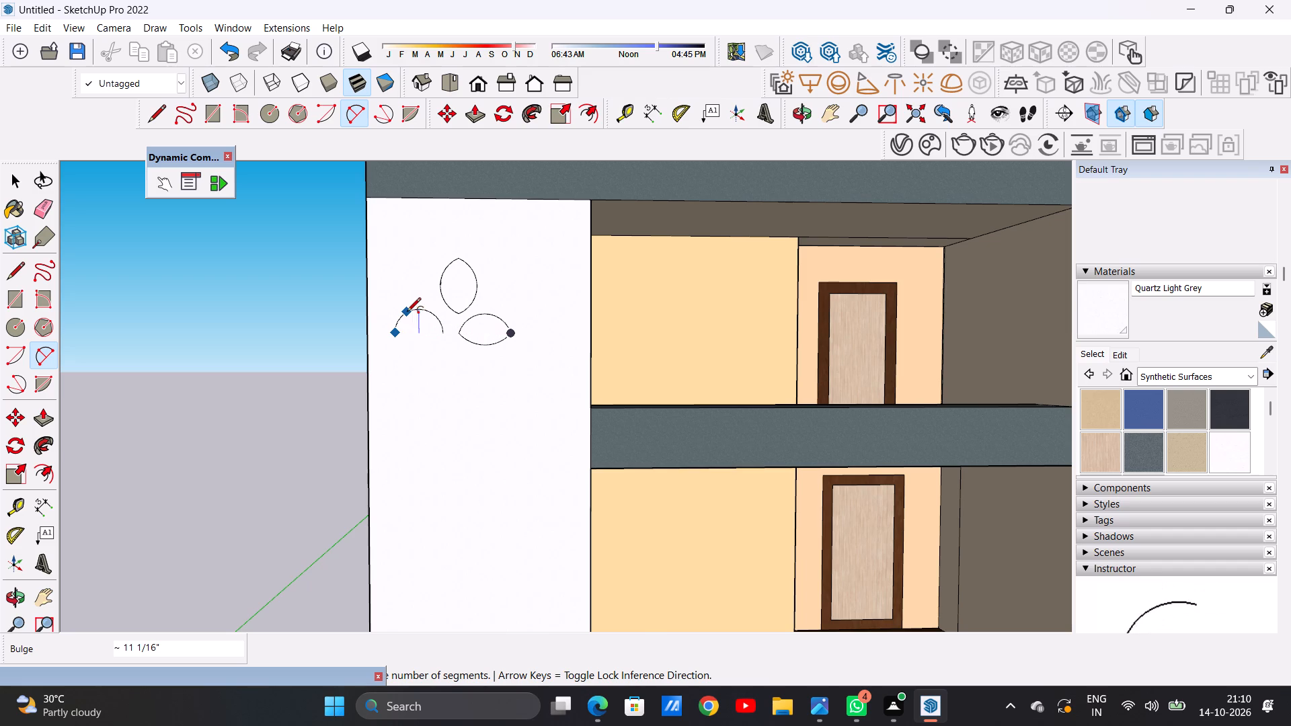
pyautogui.click(398, 332)
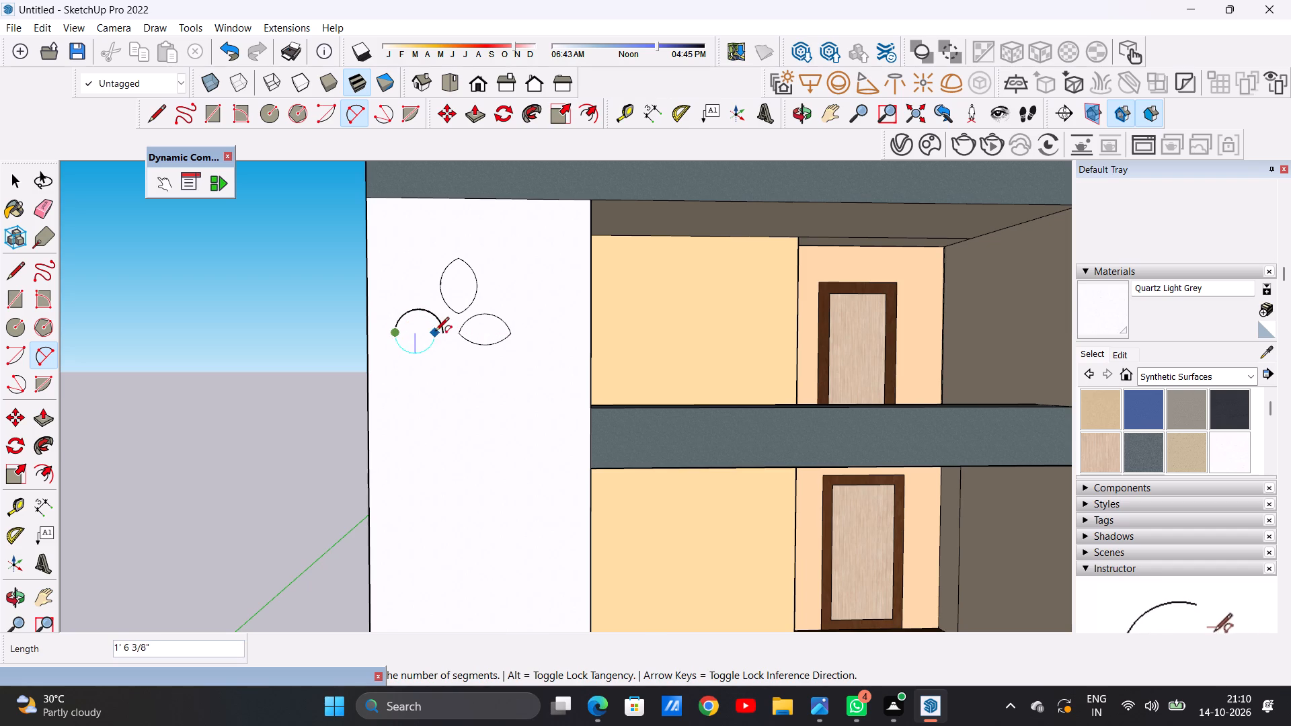
pyautogui.click(440, 332)
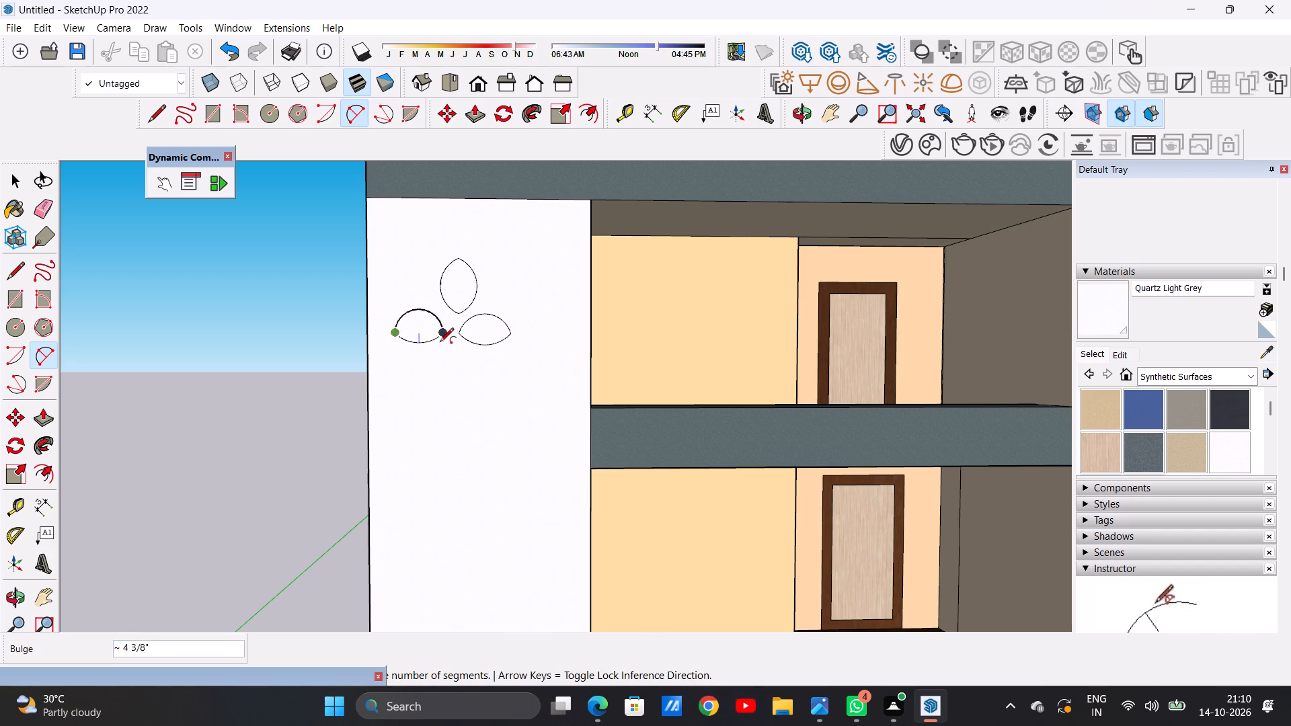
pyautogui.click(440, 343)
pyautogui.press('space')
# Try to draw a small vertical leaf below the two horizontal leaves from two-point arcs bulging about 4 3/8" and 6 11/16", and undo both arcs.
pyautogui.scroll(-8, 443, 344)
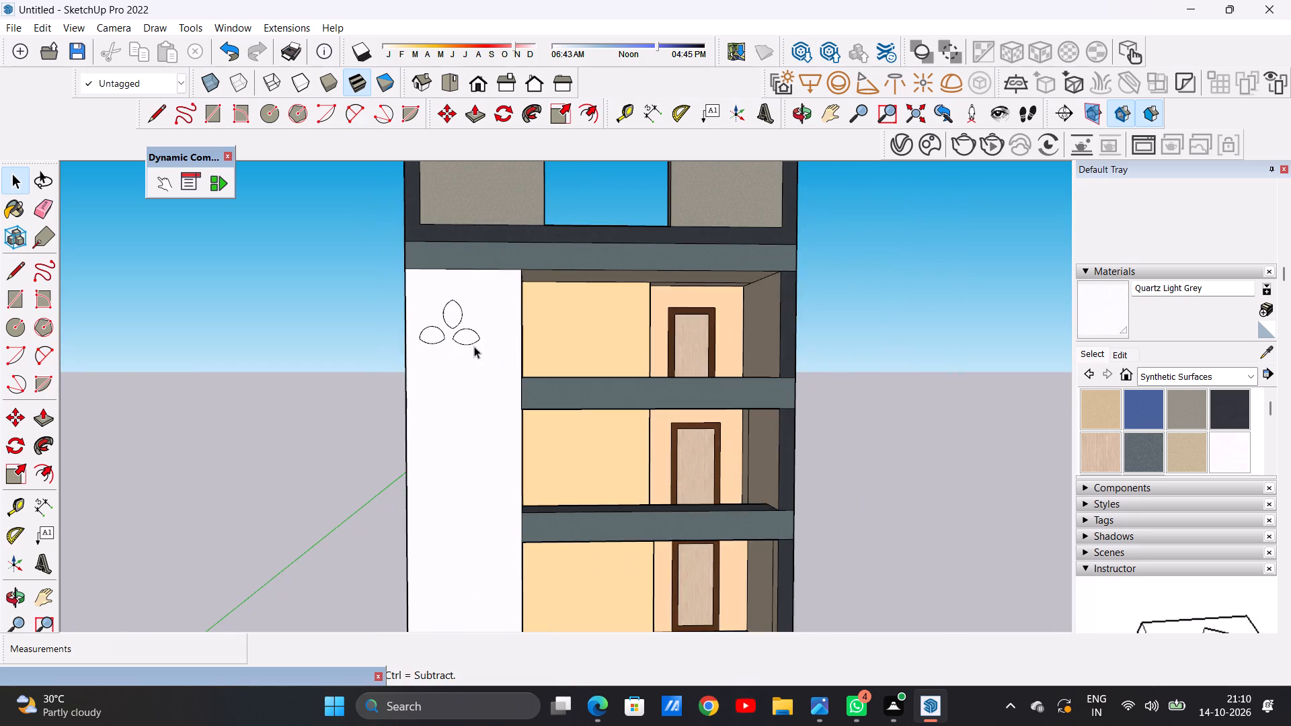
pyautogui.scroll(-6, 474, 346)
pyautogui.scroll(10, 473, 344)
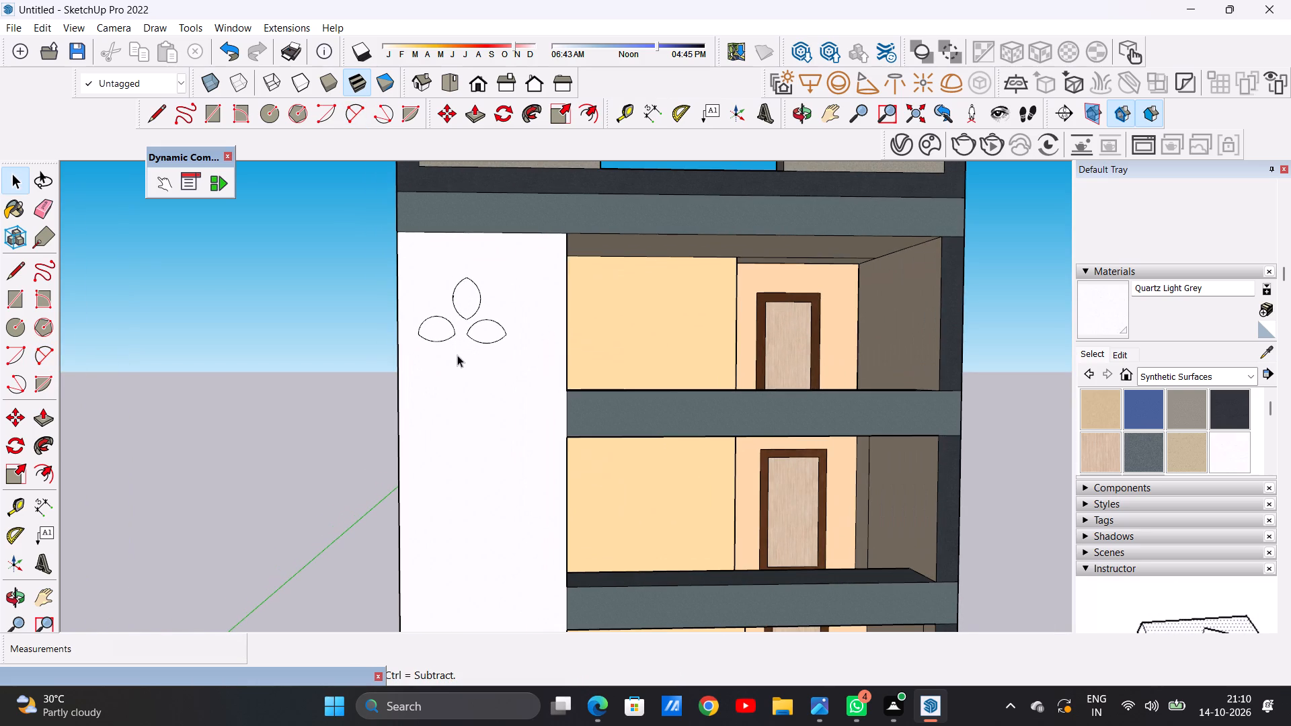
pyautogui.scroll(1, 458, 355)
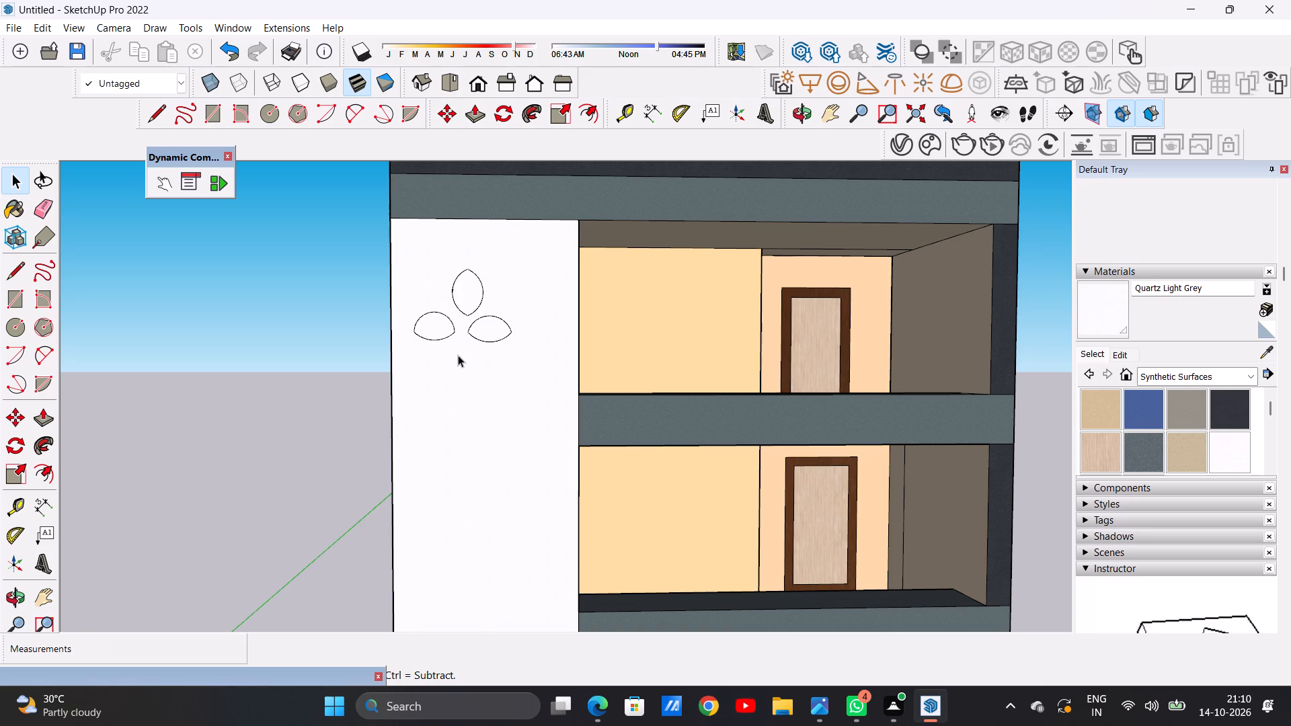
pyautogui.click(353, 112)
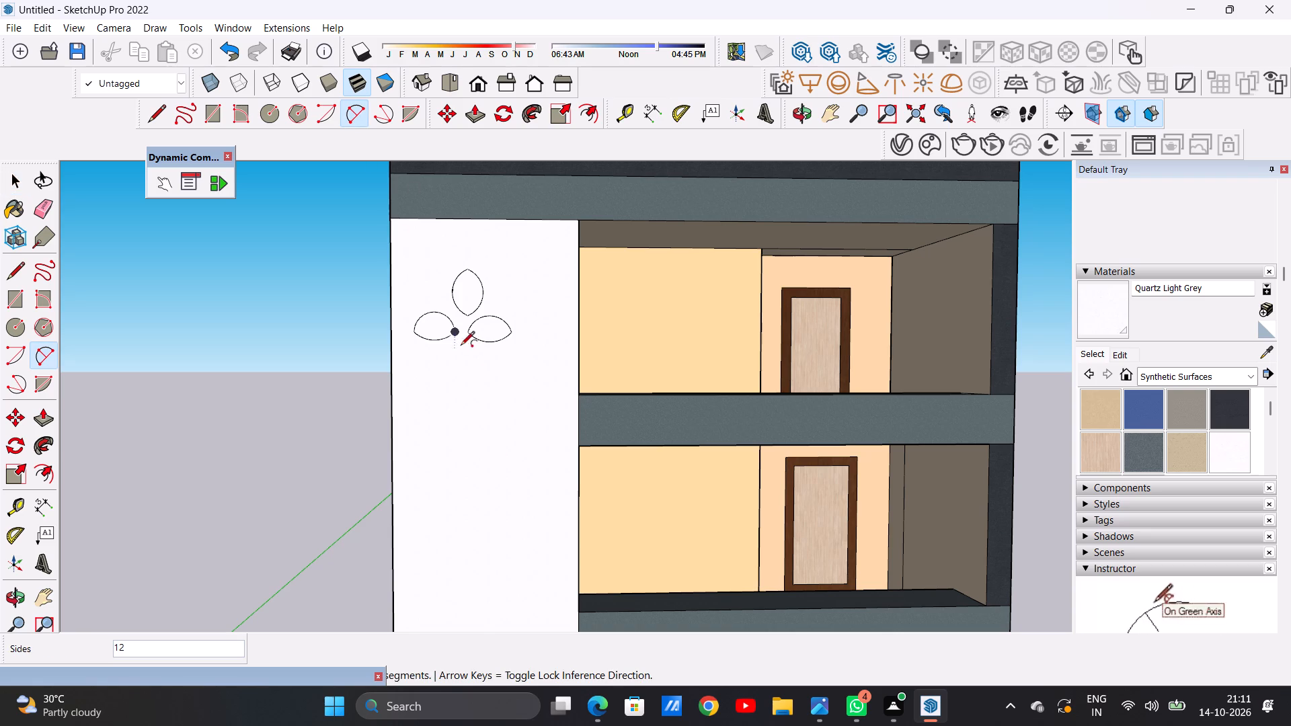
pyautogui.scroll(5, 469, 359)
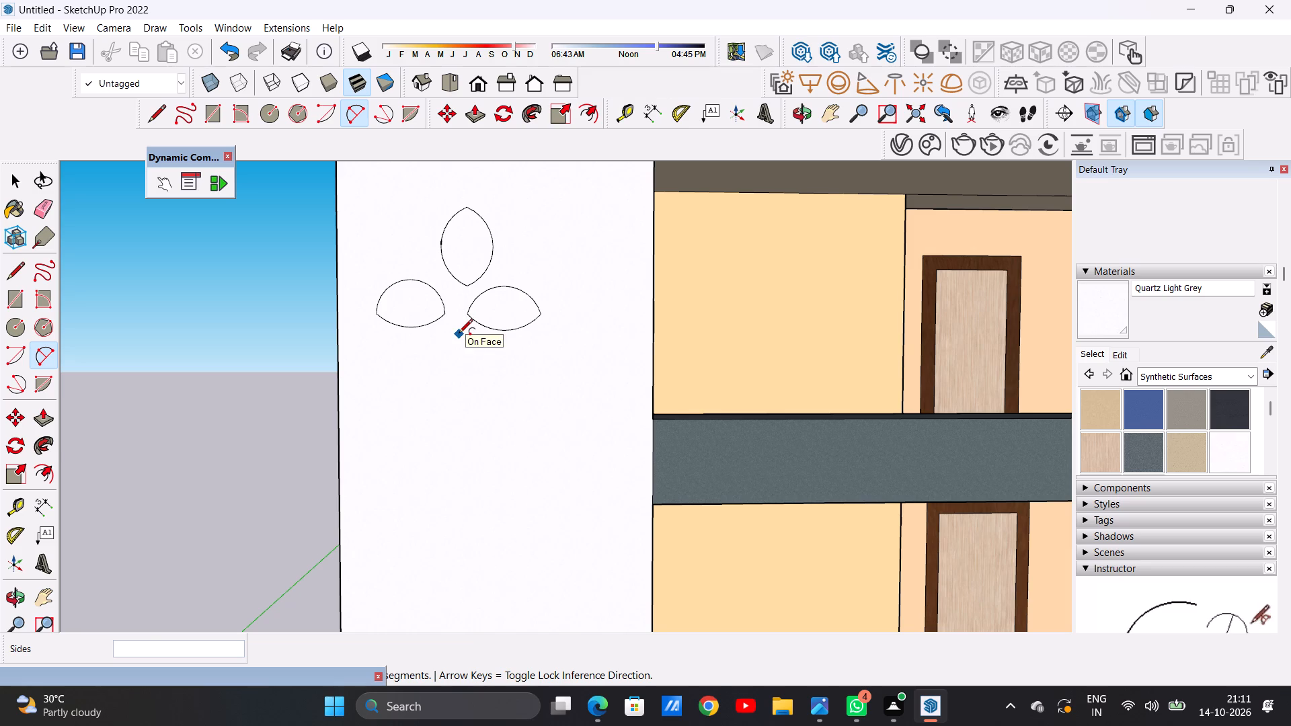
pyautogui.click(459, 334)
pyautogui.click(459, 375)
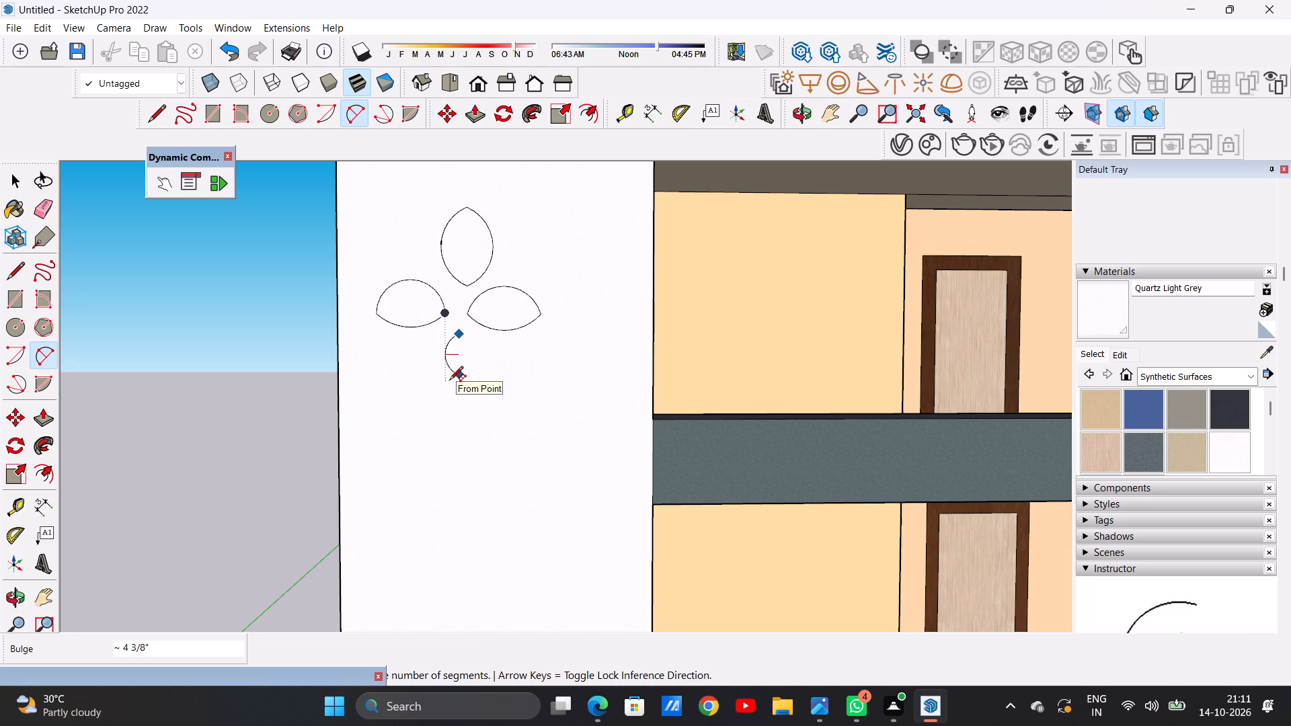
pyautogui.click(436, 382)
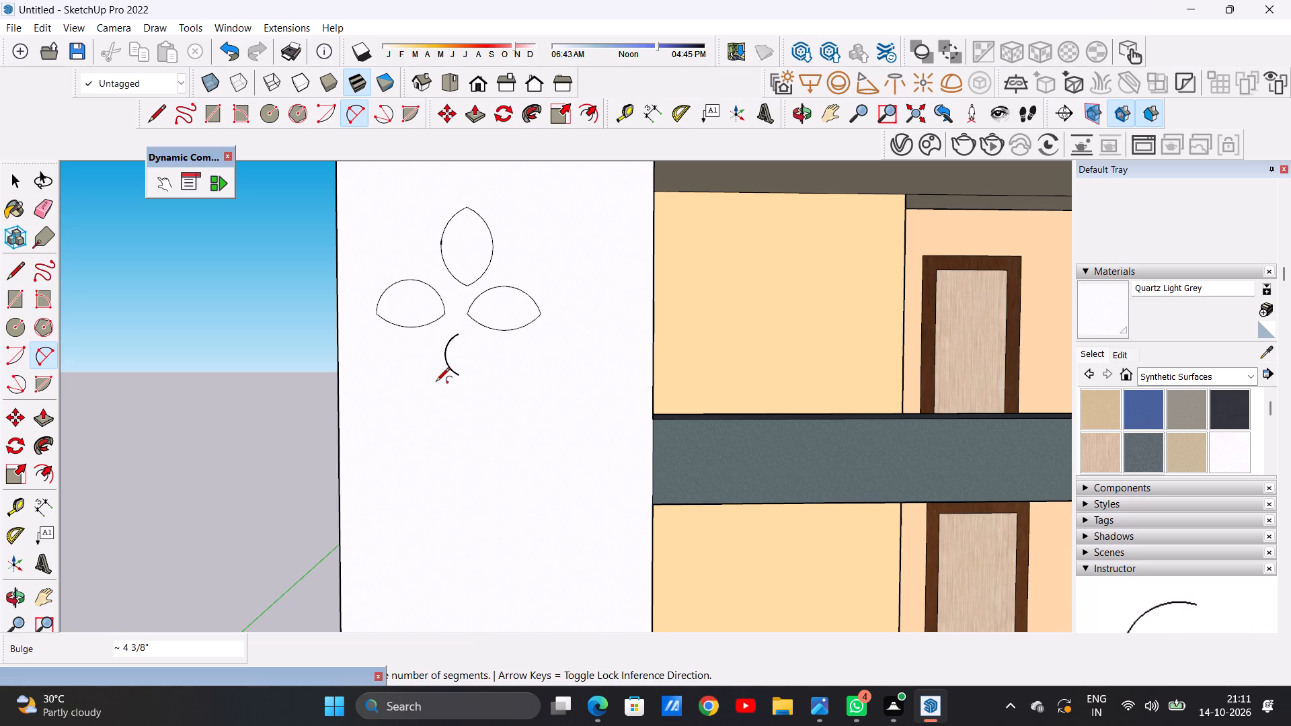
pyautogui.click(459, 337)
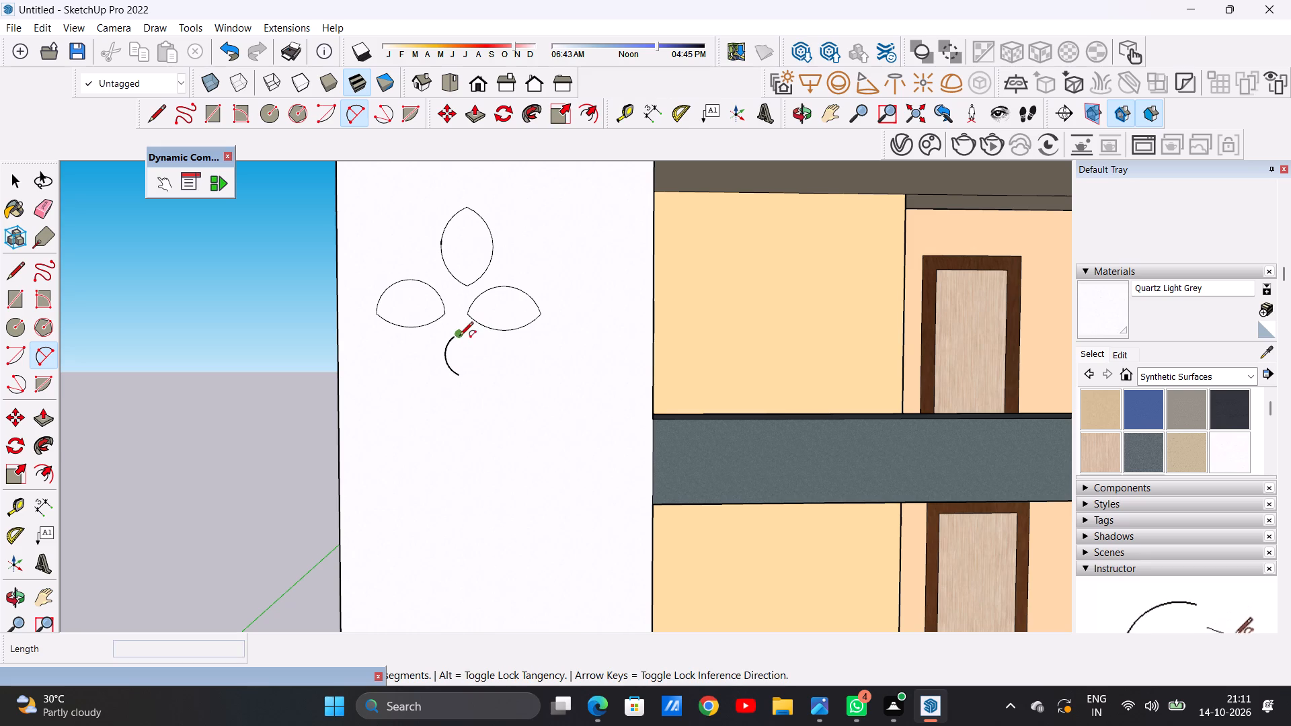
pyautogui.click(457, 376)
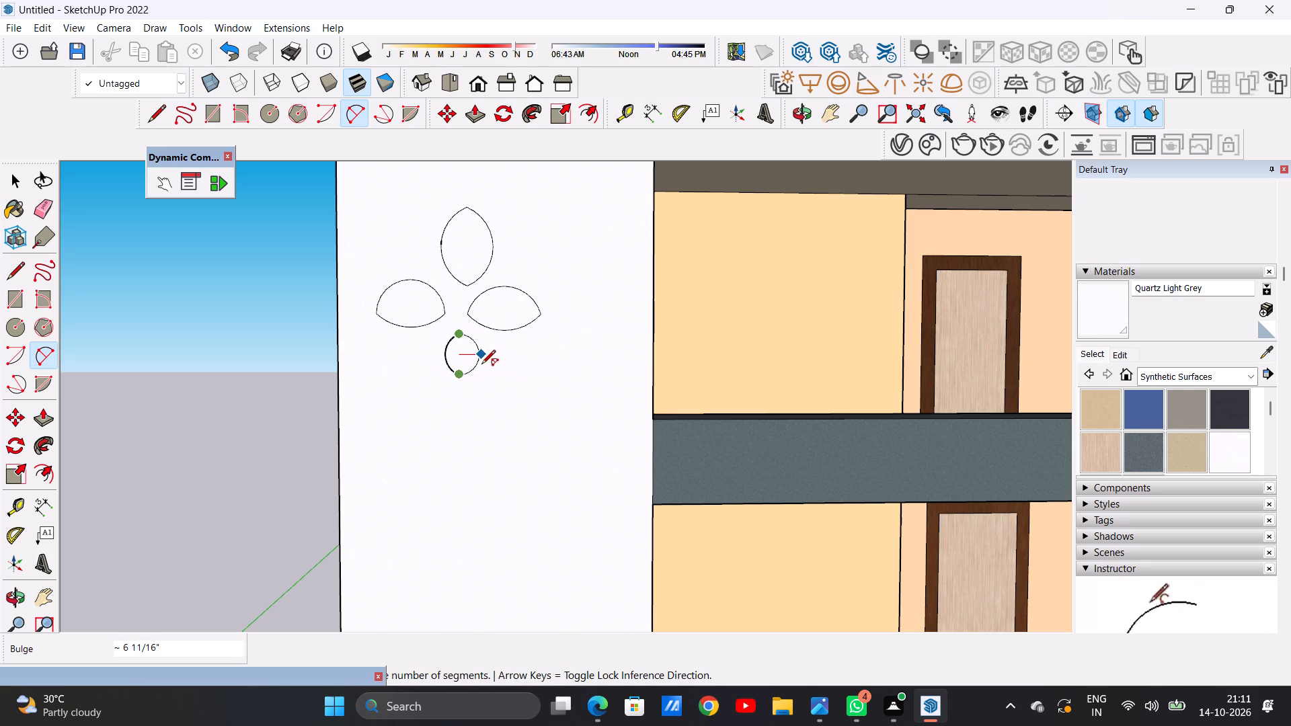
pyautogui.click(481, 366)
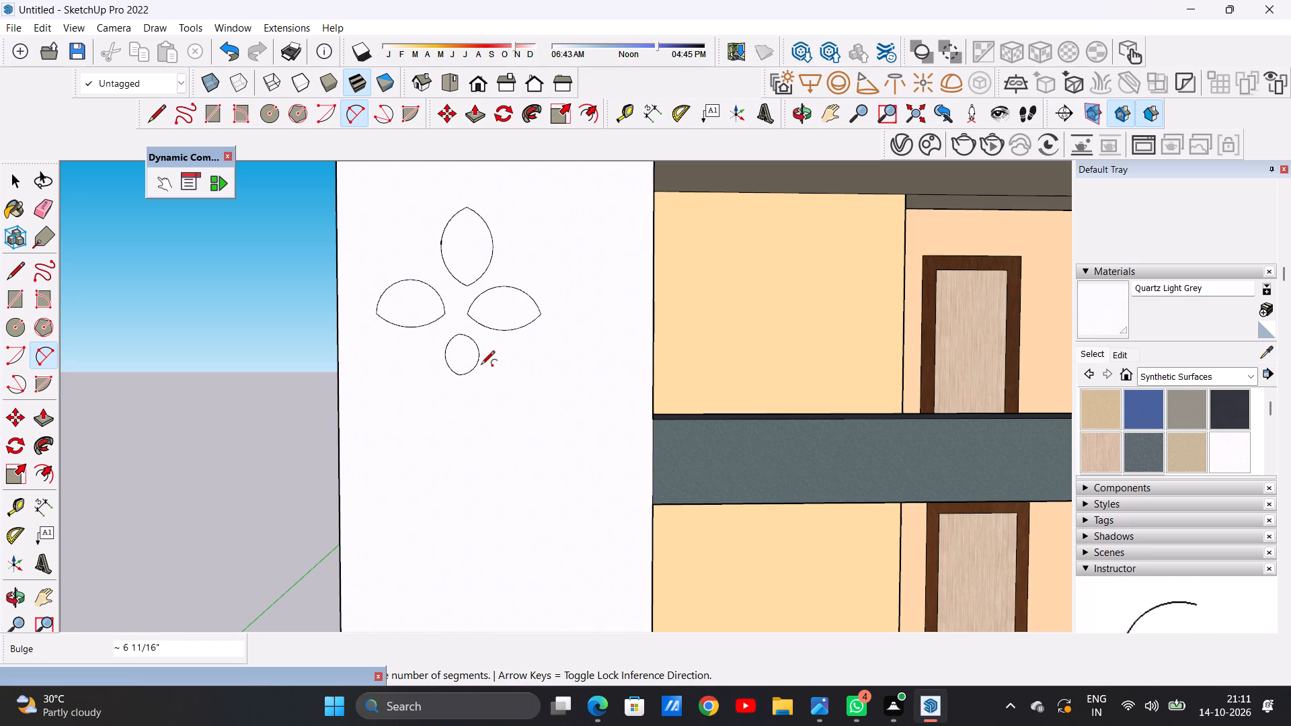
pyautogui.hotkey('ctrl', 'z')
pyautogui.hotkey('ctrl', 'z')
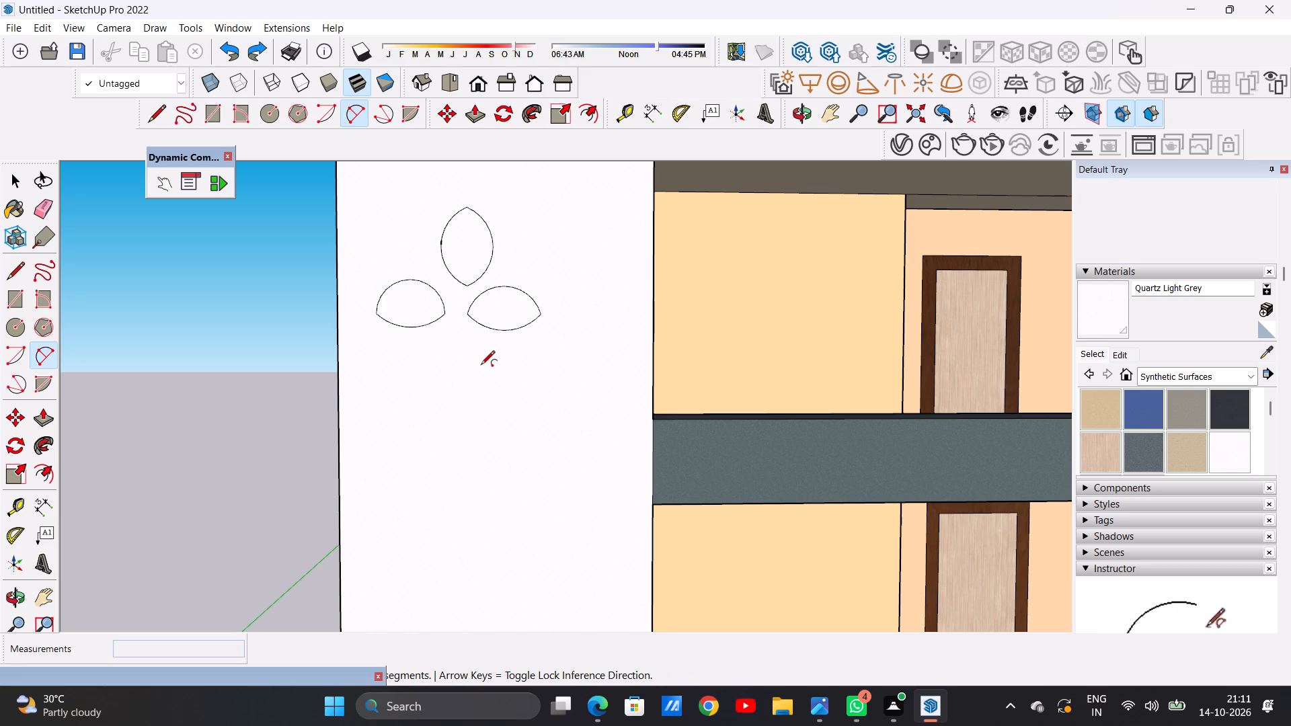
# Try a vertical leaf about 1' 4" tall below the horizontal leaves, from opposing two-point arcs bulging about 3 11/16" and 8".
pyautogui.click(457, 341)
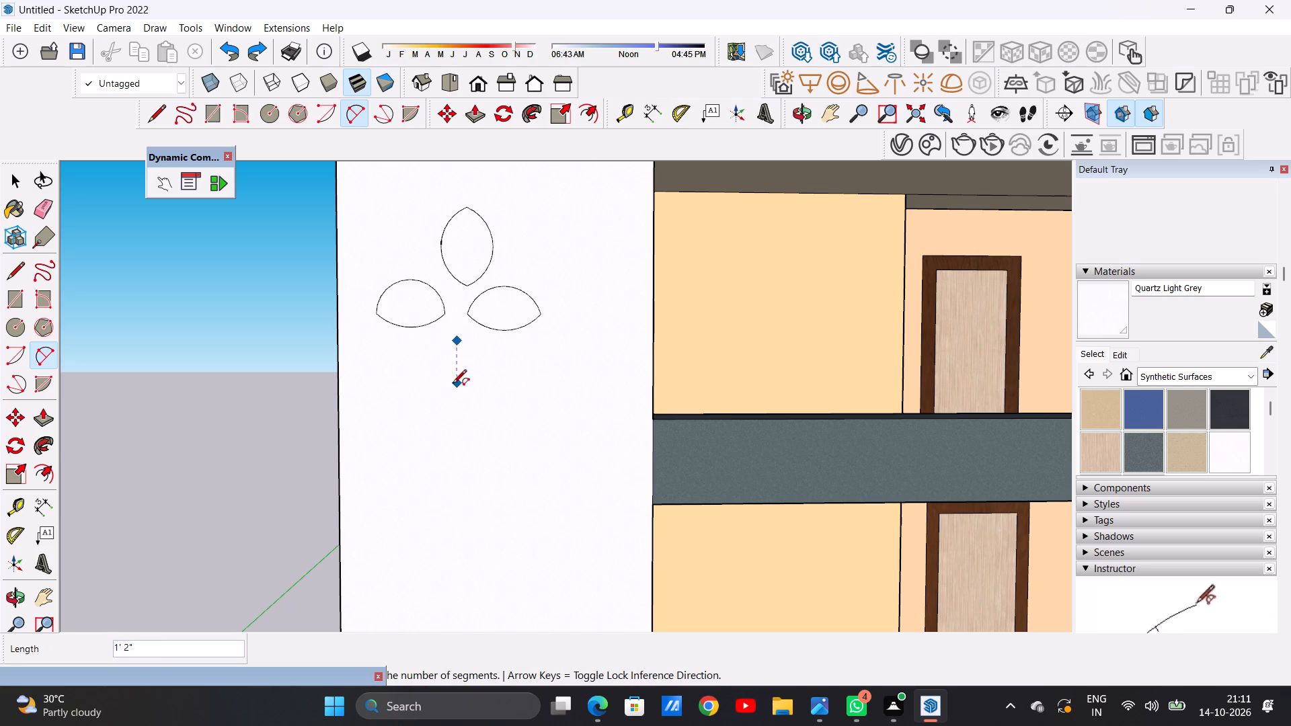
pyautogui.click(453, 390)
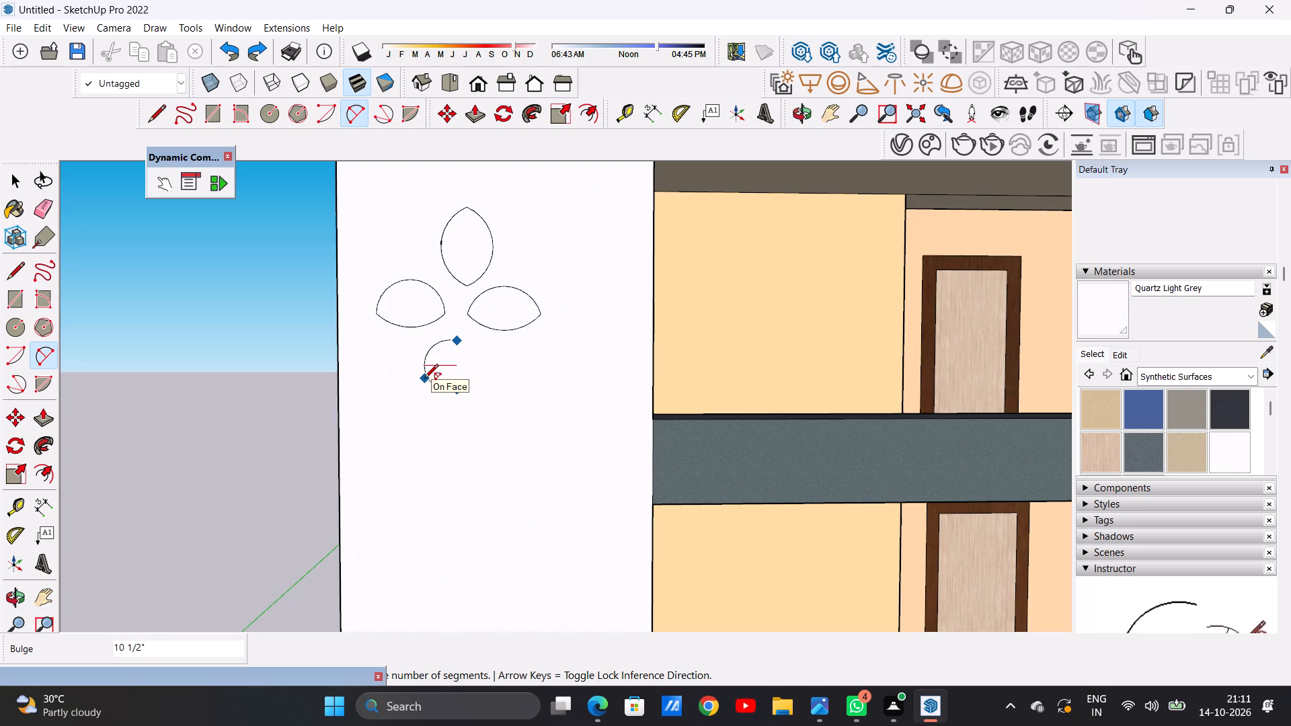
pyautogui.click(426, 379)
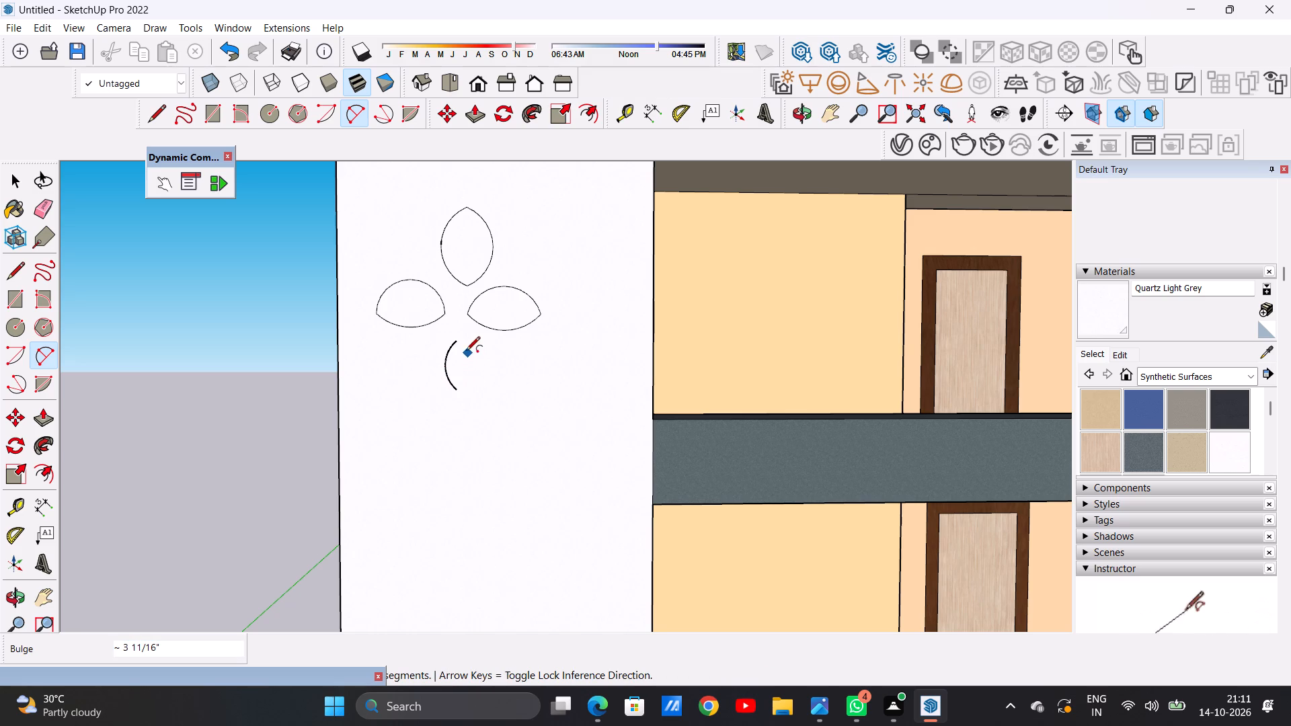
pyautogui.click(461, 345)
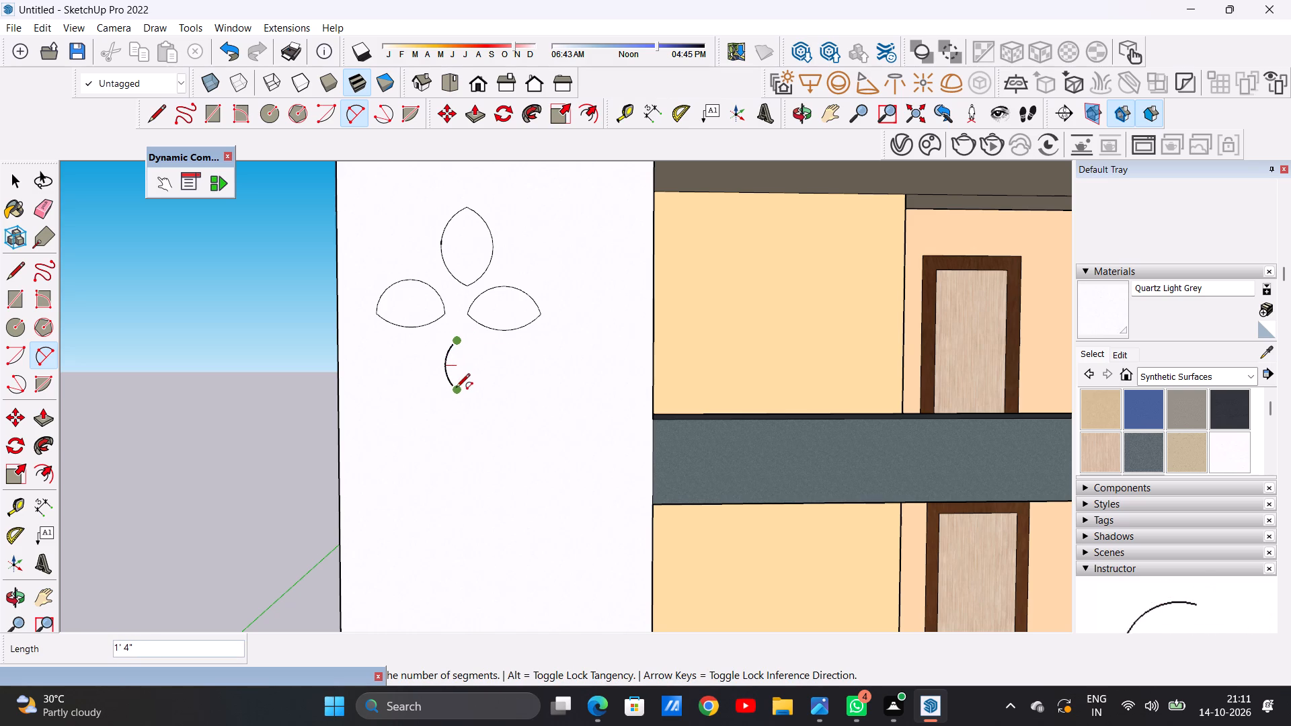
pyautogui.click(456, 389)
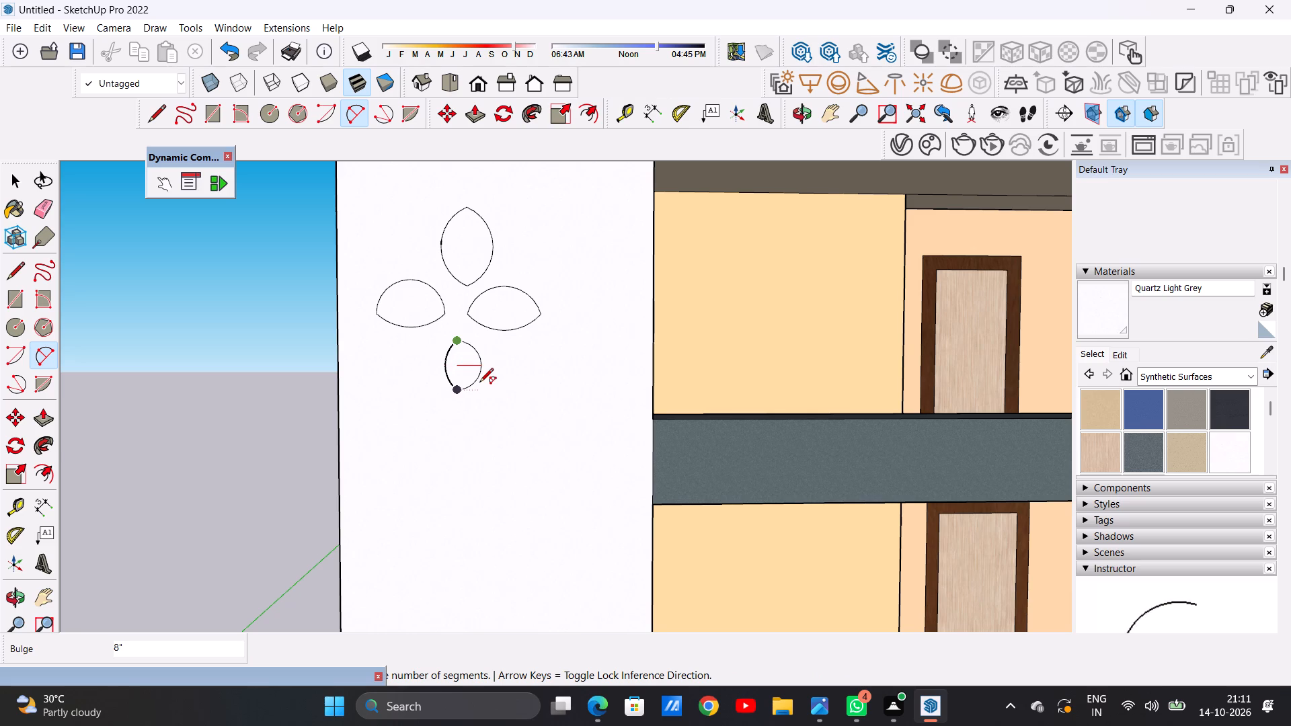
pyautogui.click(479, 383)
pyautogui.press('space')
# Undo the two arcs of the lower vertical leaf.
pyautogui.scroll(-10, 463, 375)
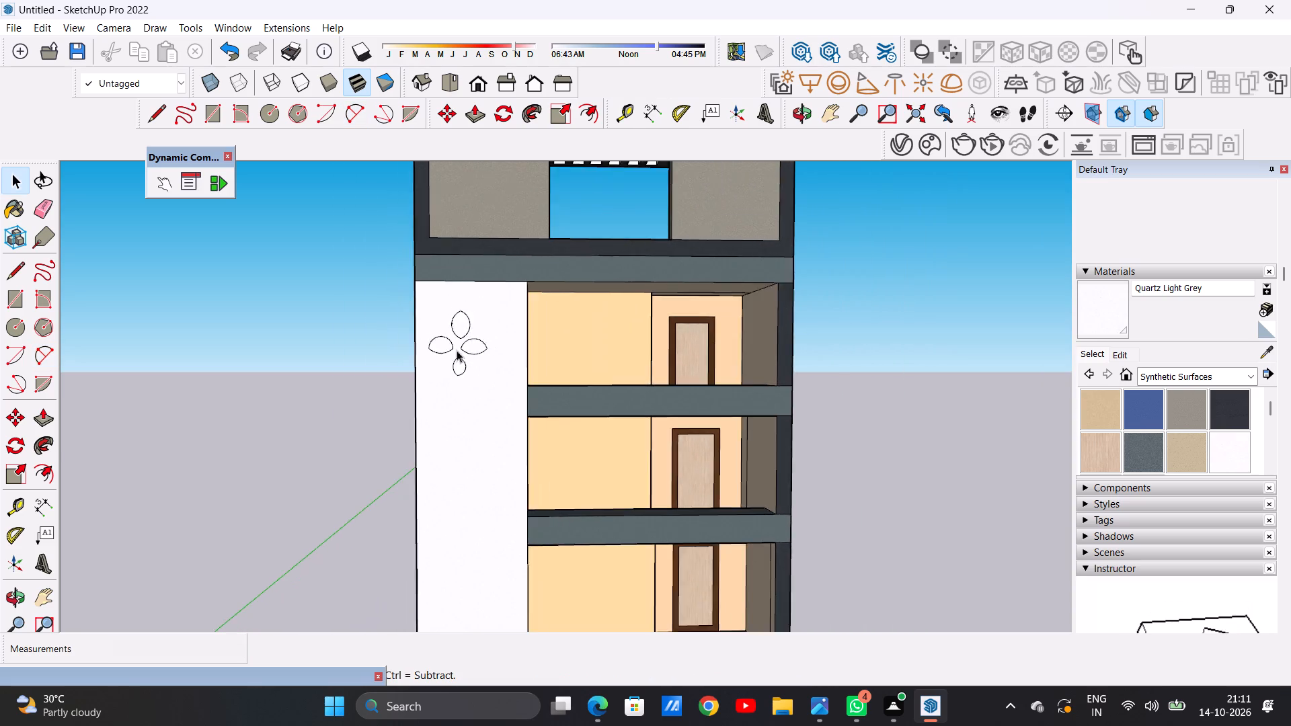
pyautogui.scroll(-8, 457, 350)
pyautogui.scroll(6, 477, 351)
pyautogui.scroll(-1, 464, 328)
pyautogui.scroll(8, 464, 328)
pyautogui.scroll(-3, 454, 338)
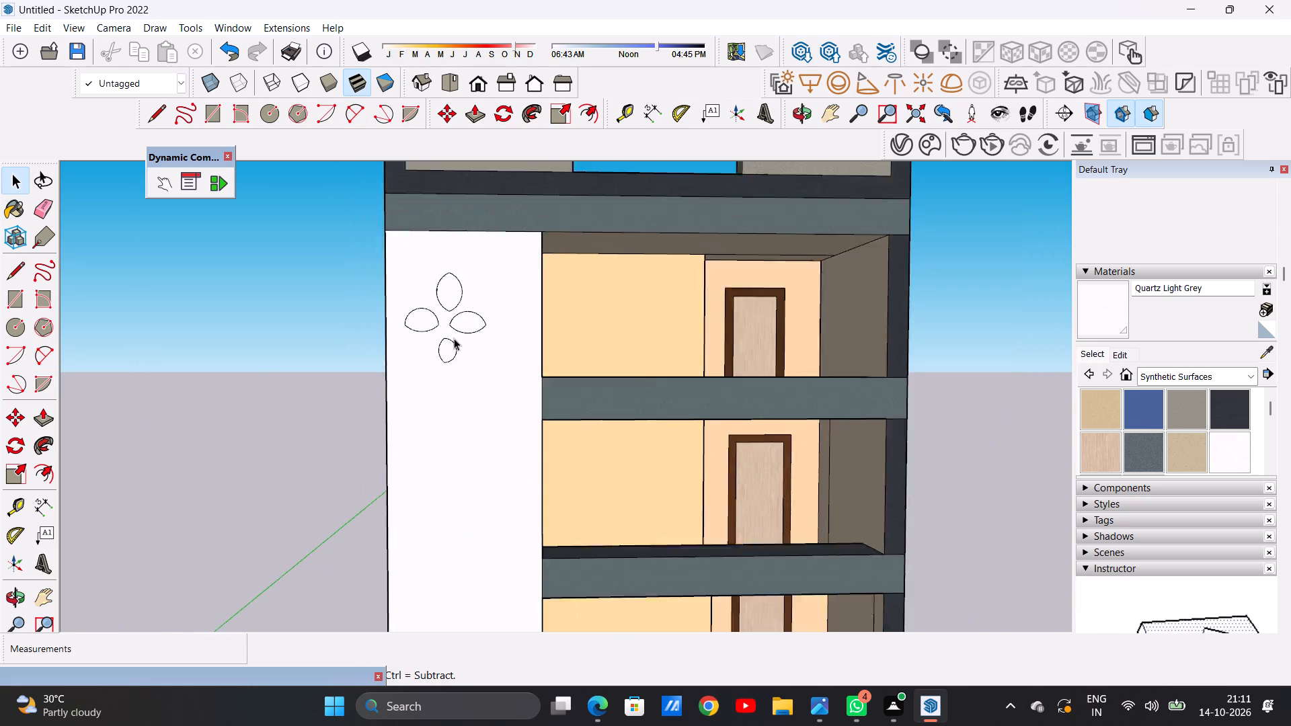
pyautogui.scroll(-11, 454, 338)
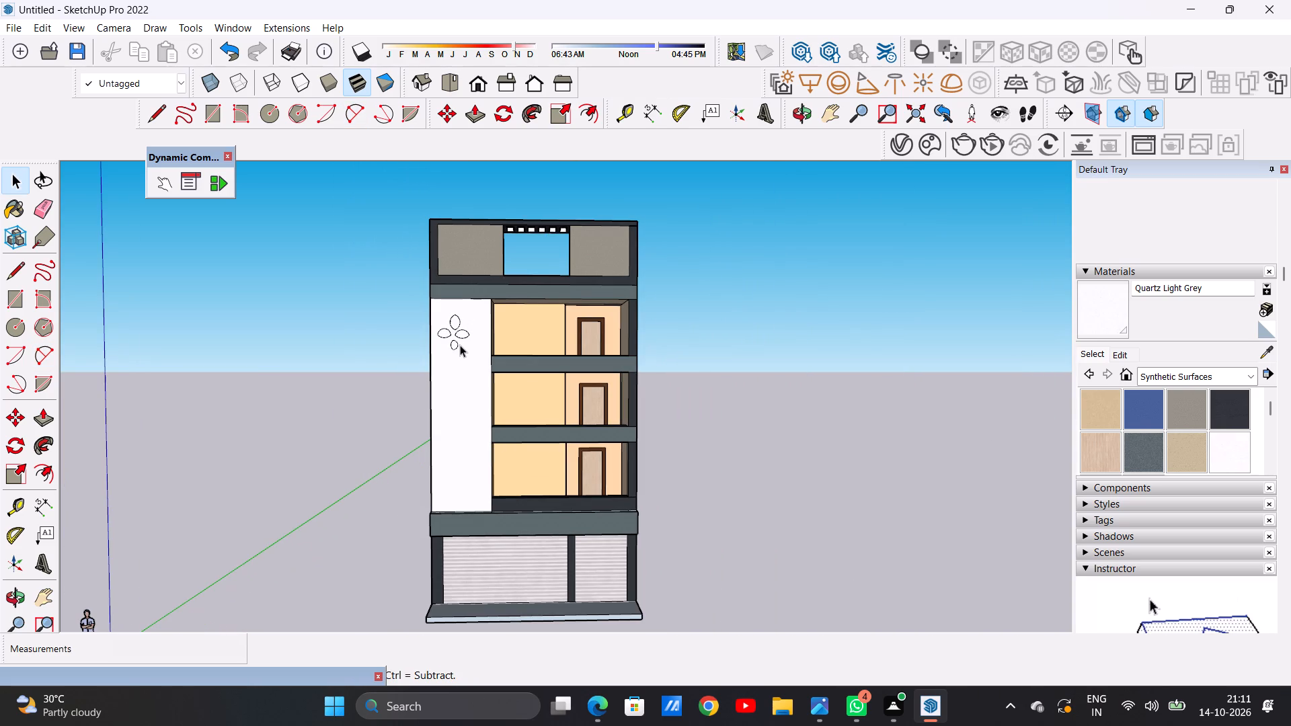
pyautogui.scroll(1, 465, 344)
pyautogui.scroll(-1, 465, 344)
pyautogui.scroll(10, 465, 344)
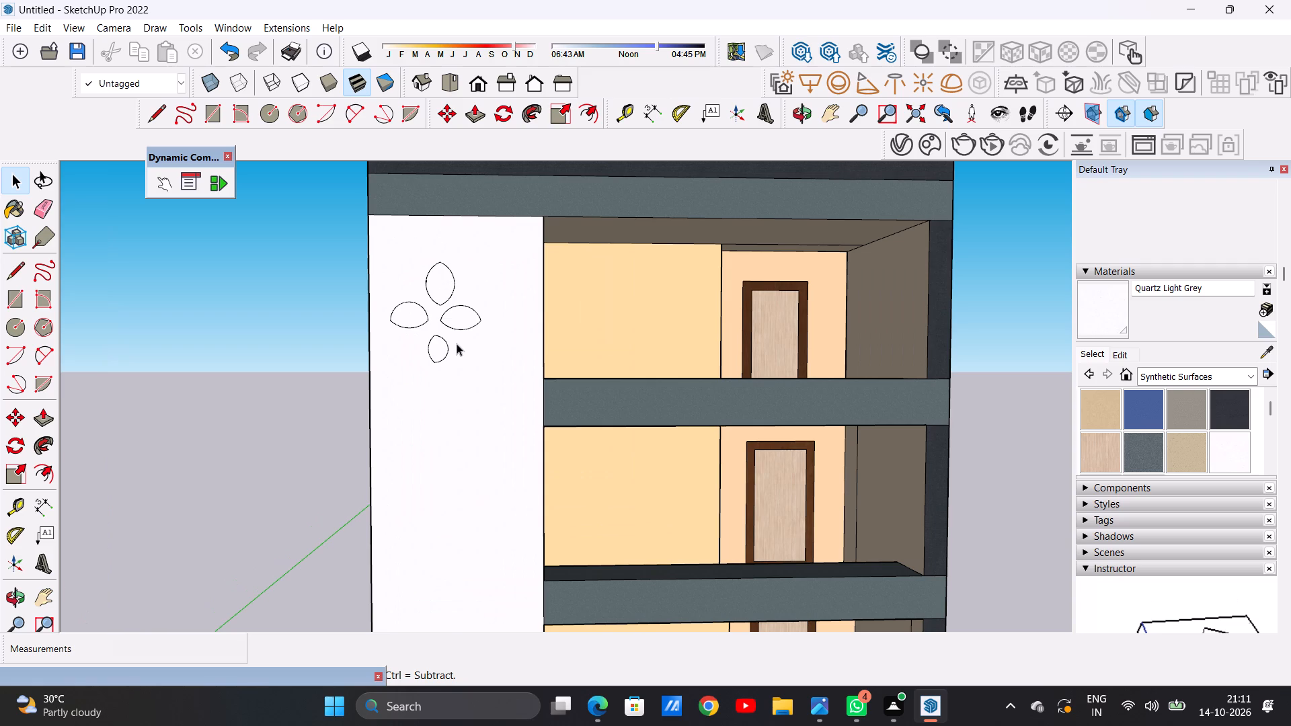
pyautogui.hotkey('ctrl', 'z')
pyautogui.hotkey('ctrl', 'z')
# Draw a rounded lower leaf beneath the two horizontal leaves from two opposing two-point arcs bulging about 9 1/8" and 6 9/16".
pyautogui.click(349, 113)
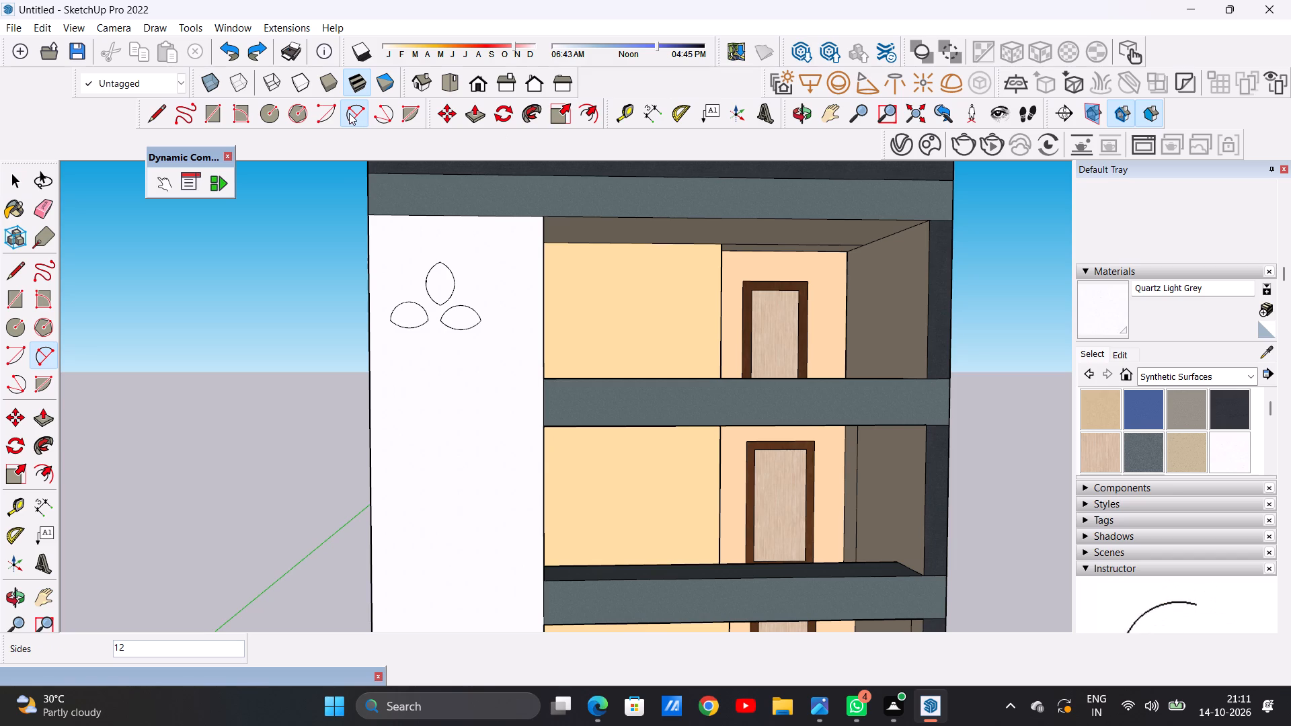
pyautogui.scroll(3, 422, 368)
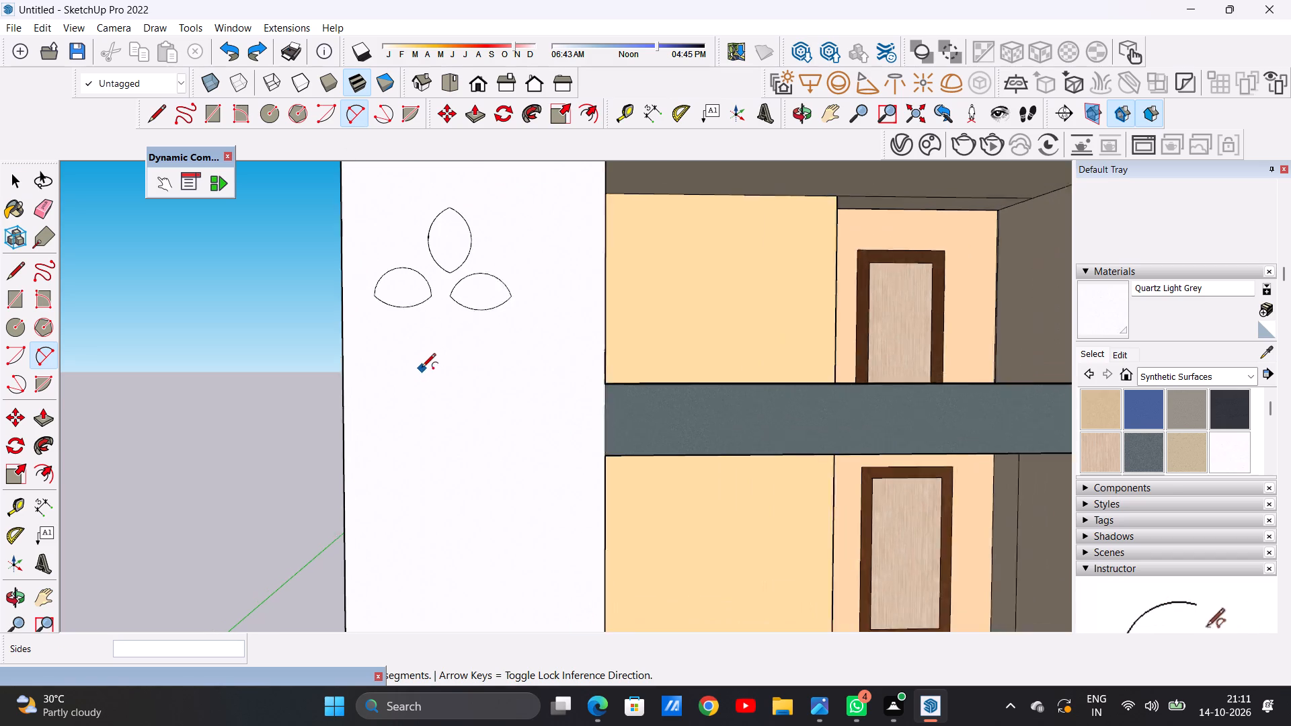
pyautogui.scroll(2, 422, 368)
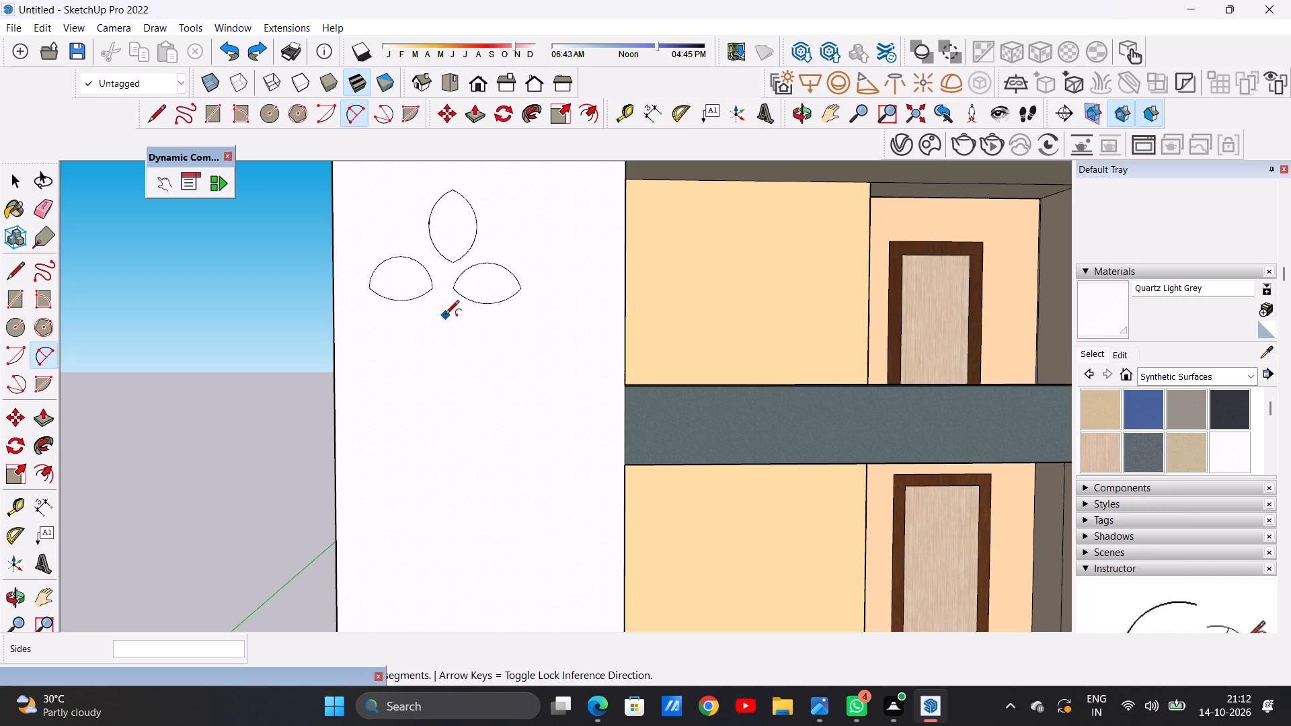
pyautogui.click(444, 318)
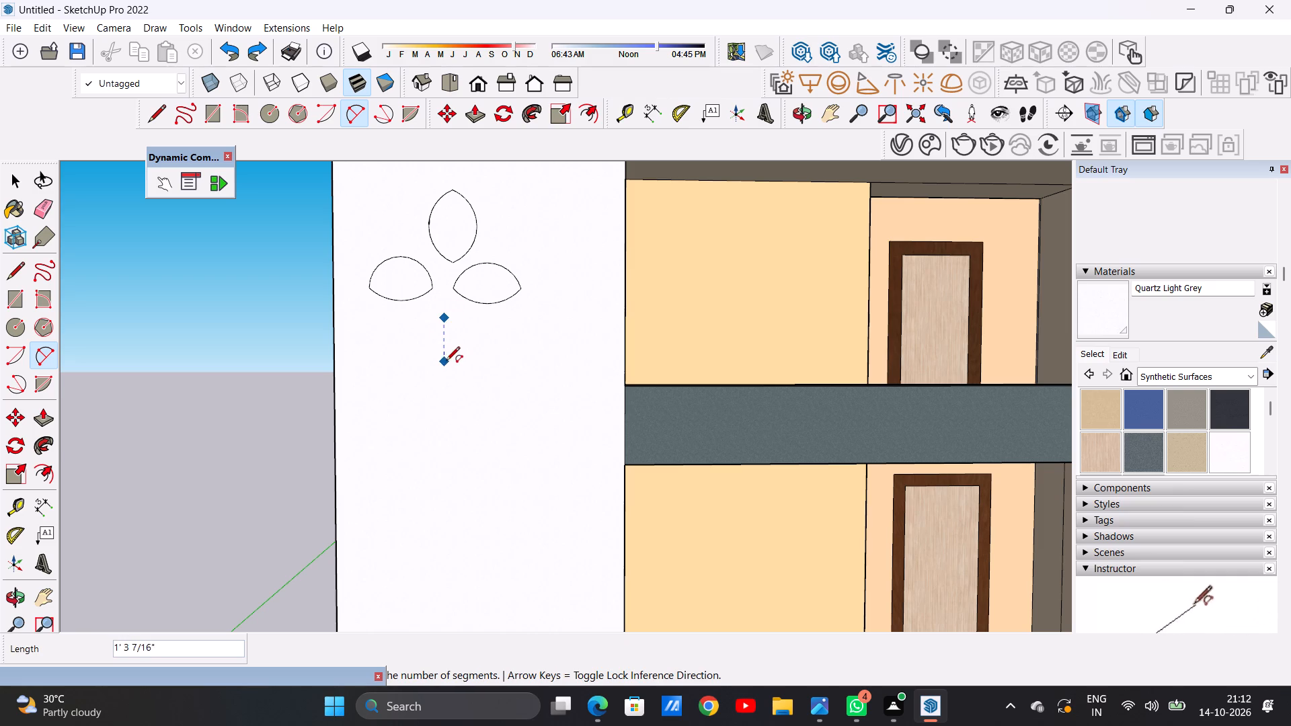
pyautogui.click(442, 370)
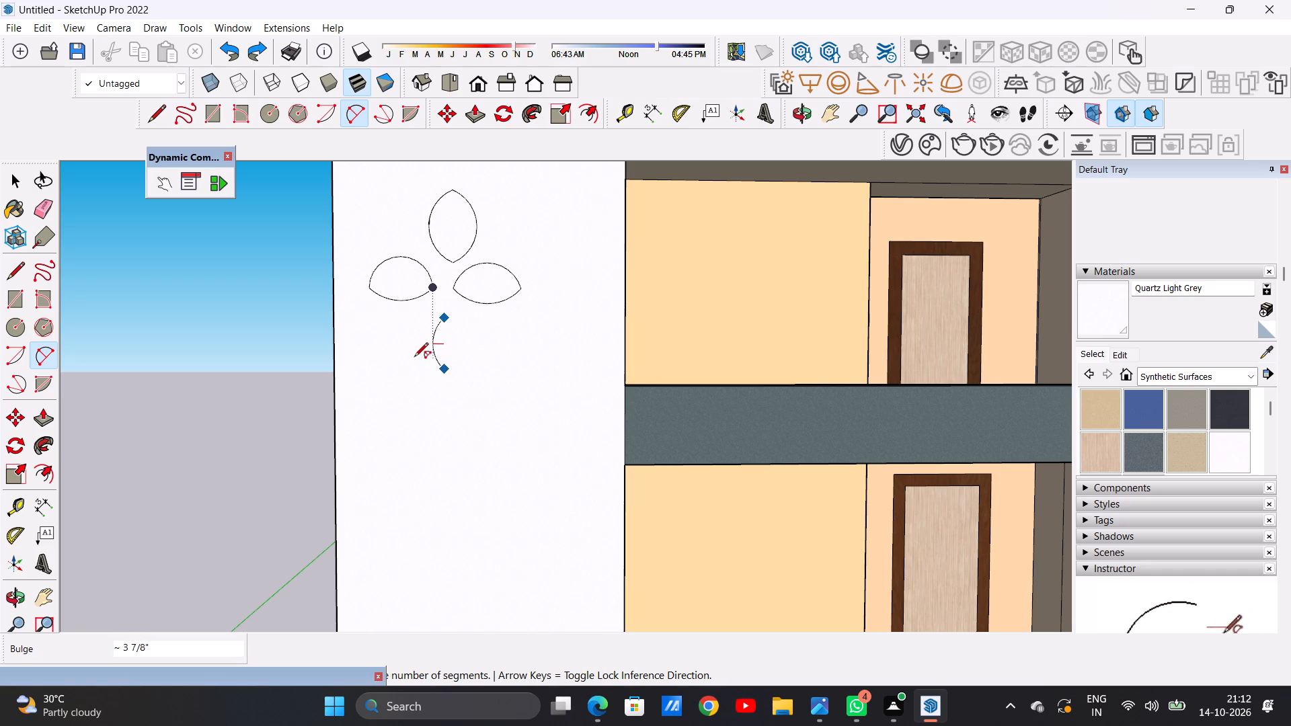
pyautogui.click(414, 355)
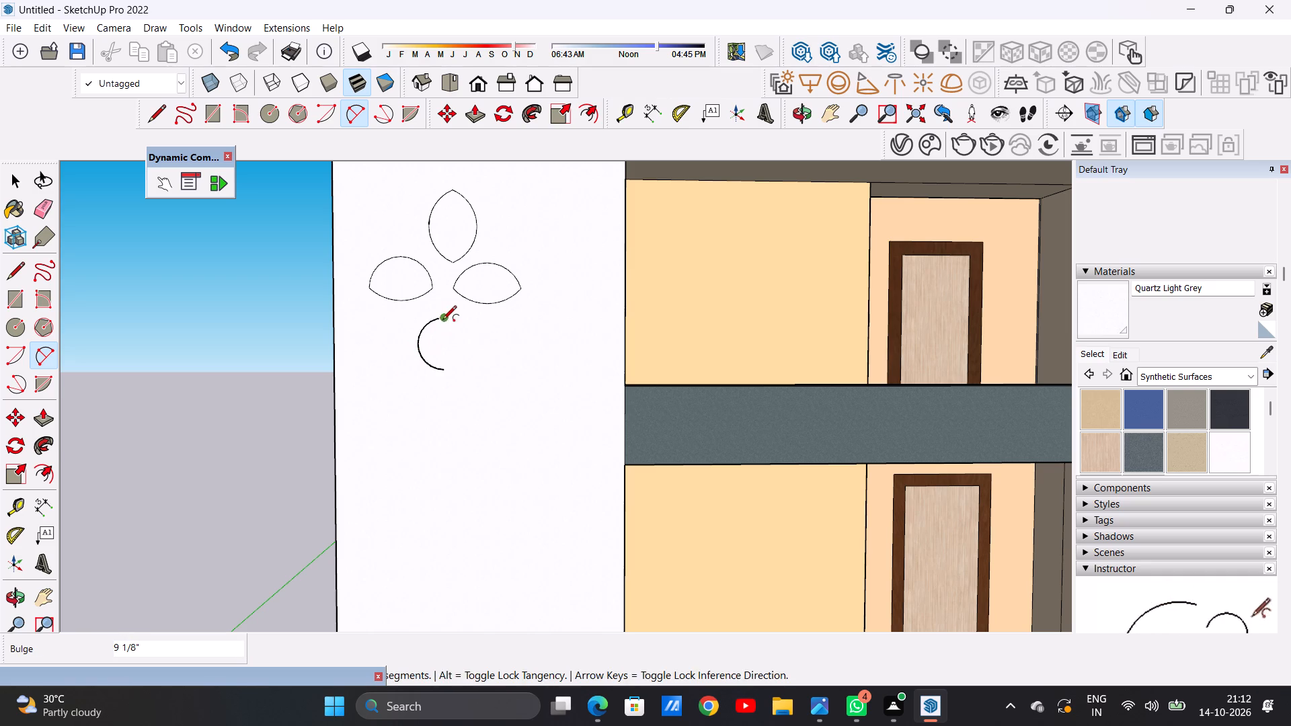
pyautogui.click(442, 321)
pyautogui.click(447, 370)
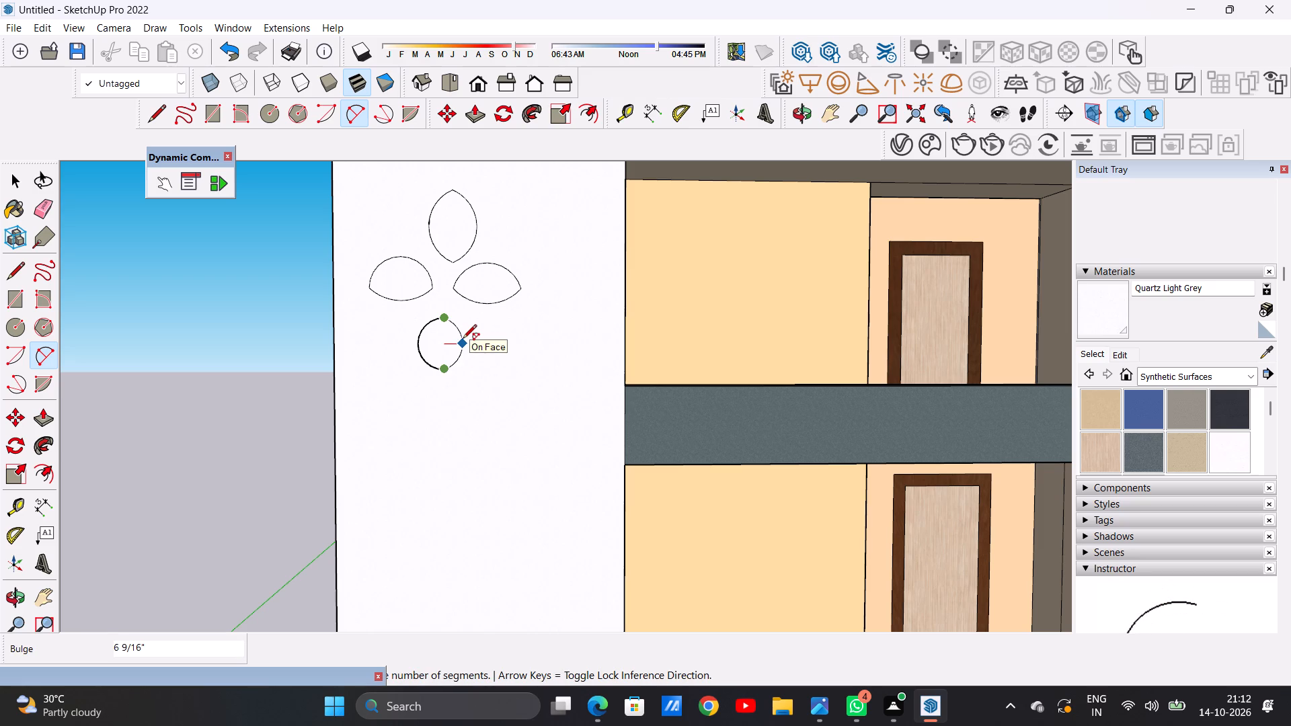
pyautogui.click(463, 339)
pyautogui.press('space')
pyautogui.scroll(-11, 464, 343)
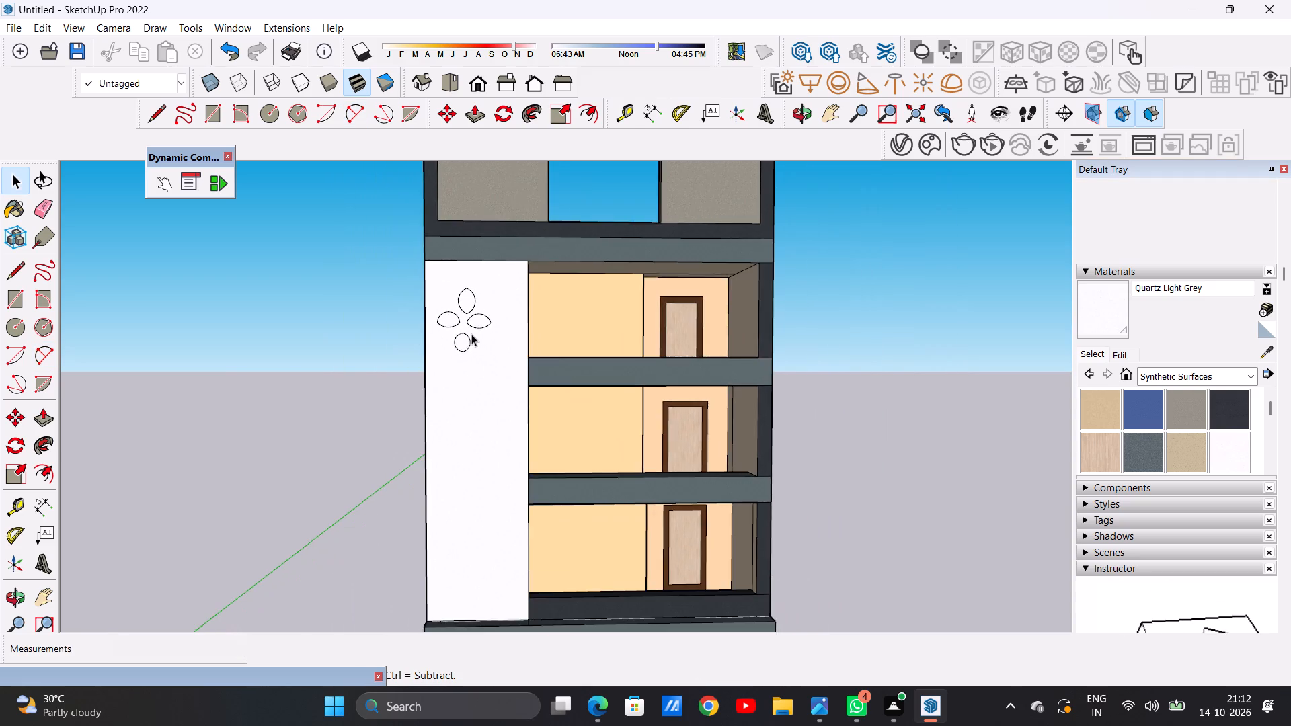
# Undo the two arcs of the rounded lower leaf beneath the horizontal leaves.
pyautogui.scroll(12, 466, 348)
pyautogui.hotkey('ctrl', 'z')
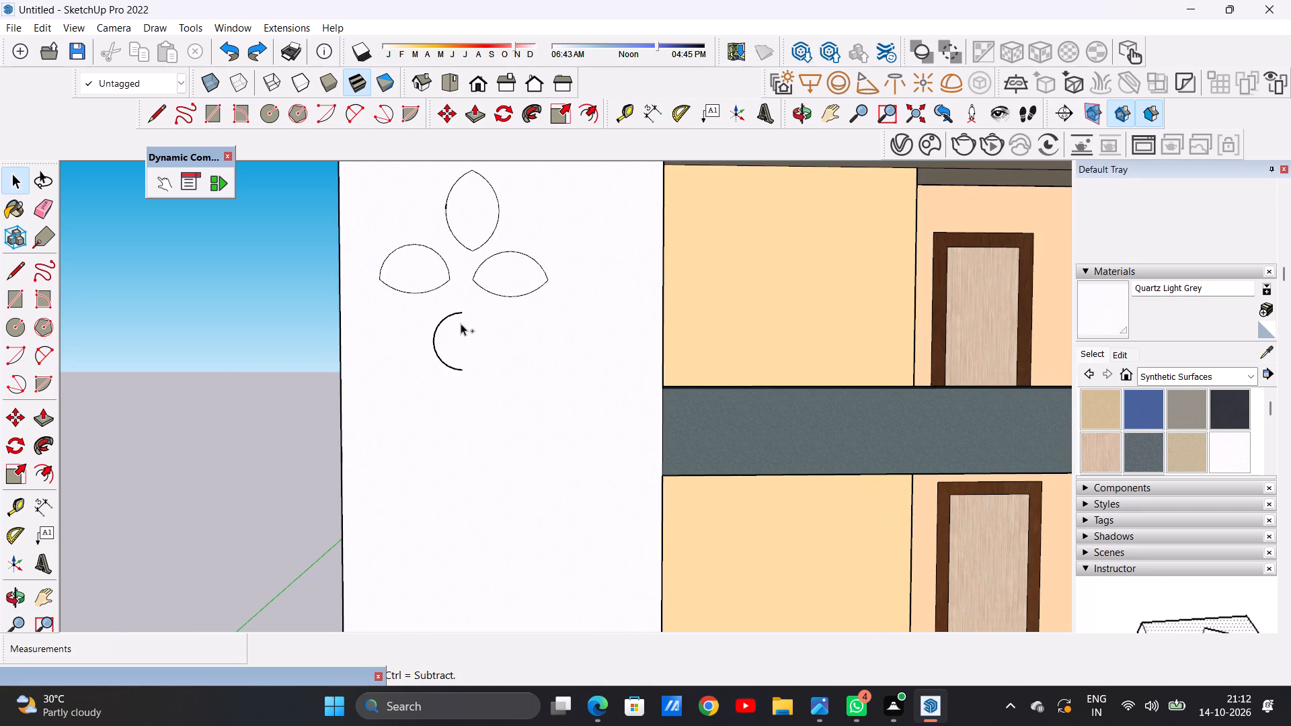
pyautogui.hotkey('ctrl', 'z')
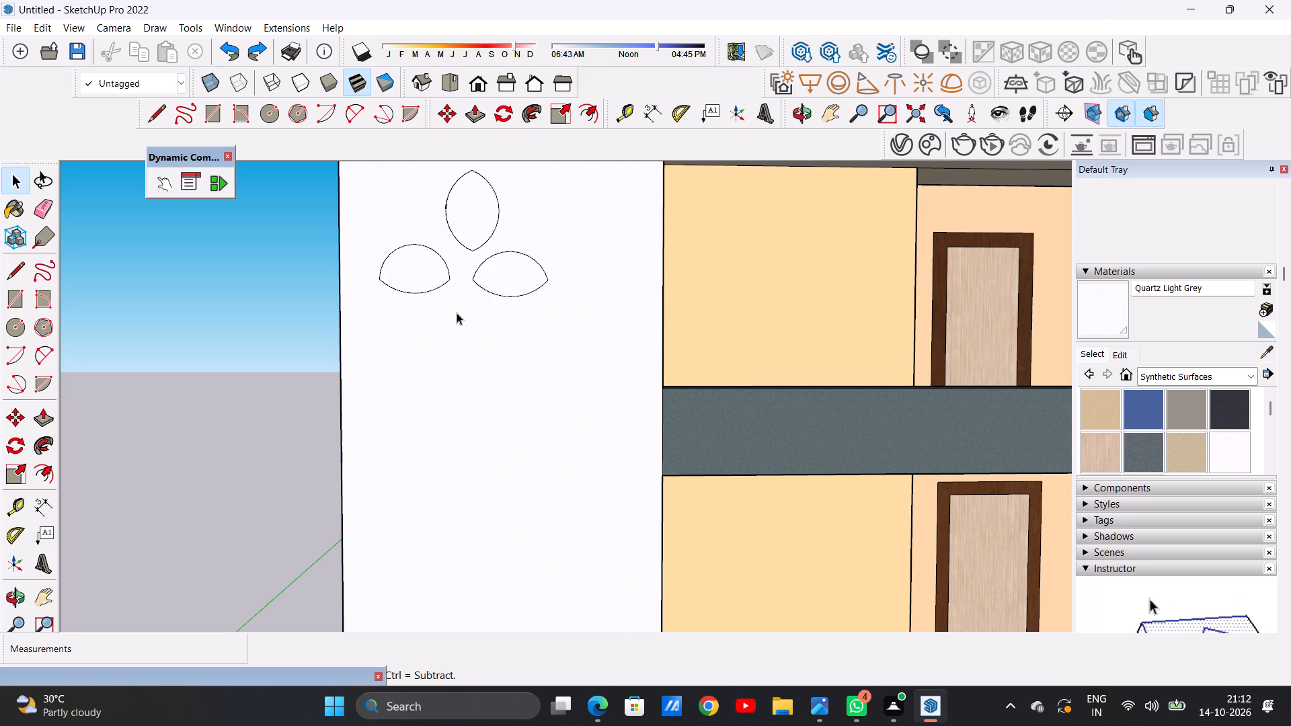
# Draw a lower vertical leaf beneath the two horizontal leaves from opposing two-point arcs bulging about 6 7/8" and 6 1/8".
pyautogui.click(360, 114)
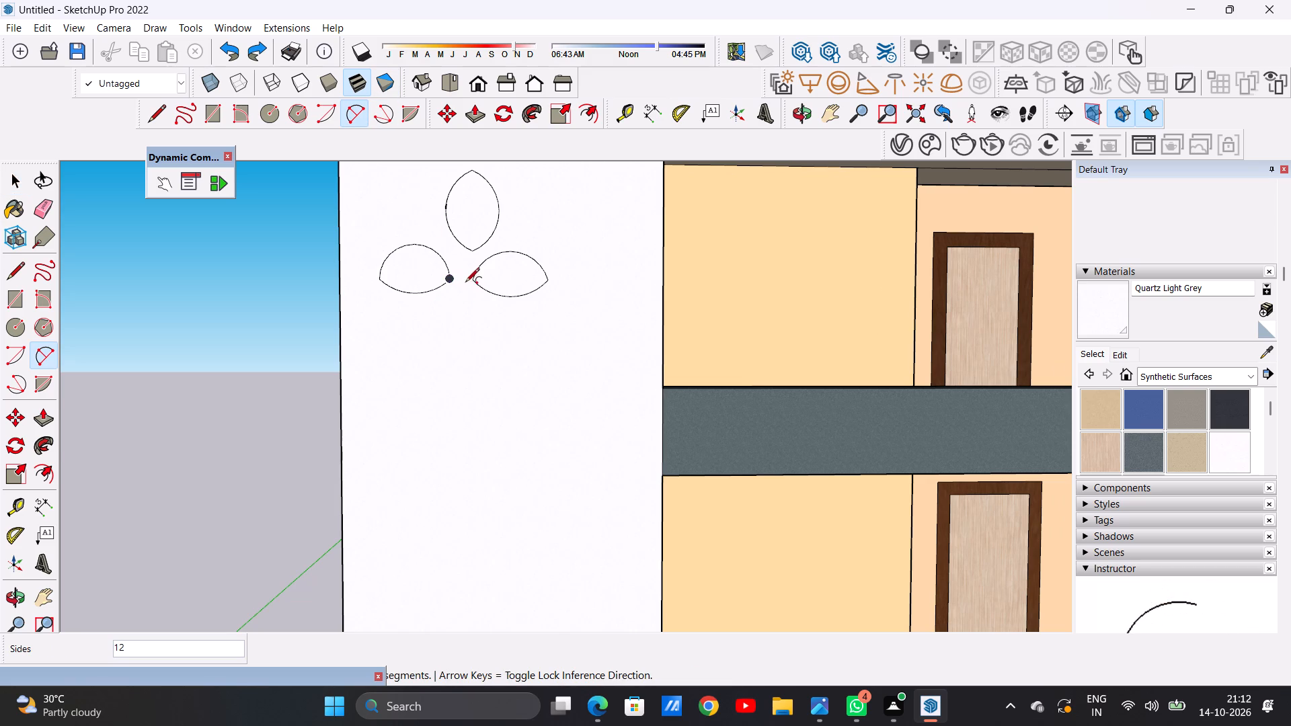
pyautogui.click(458, 299)
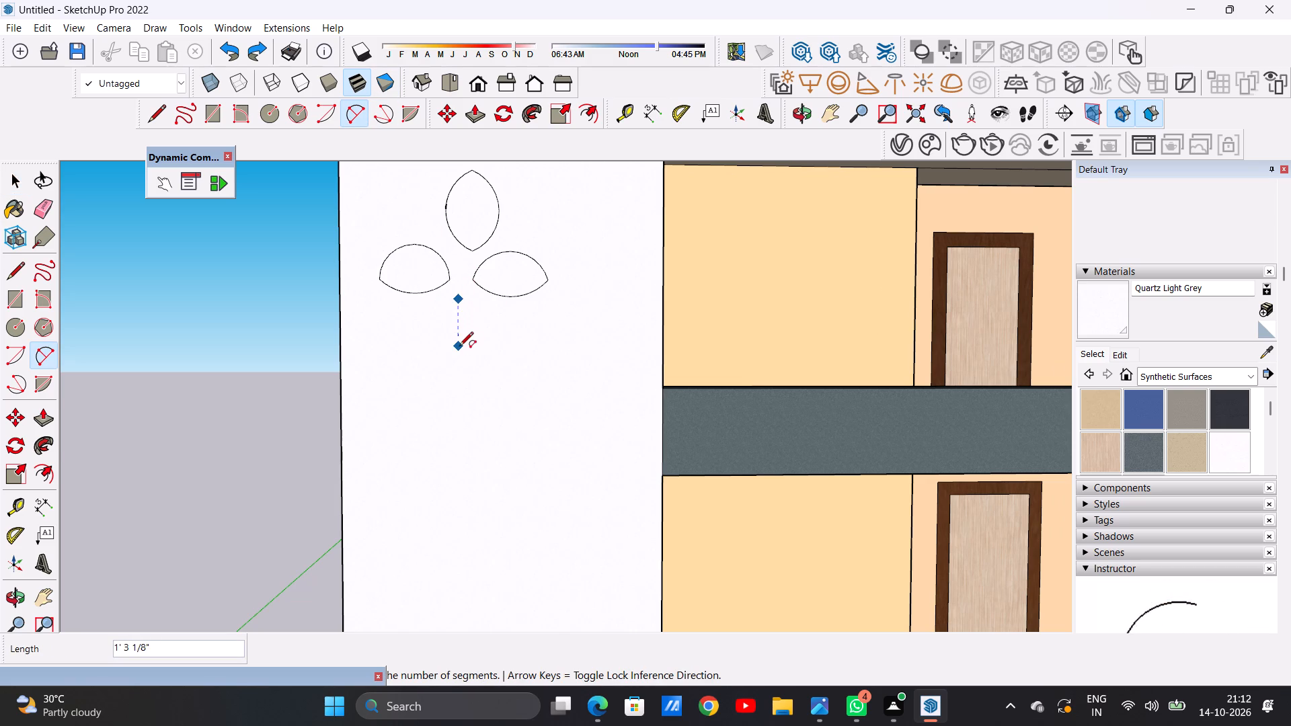
pyautogui.click(459, 354)
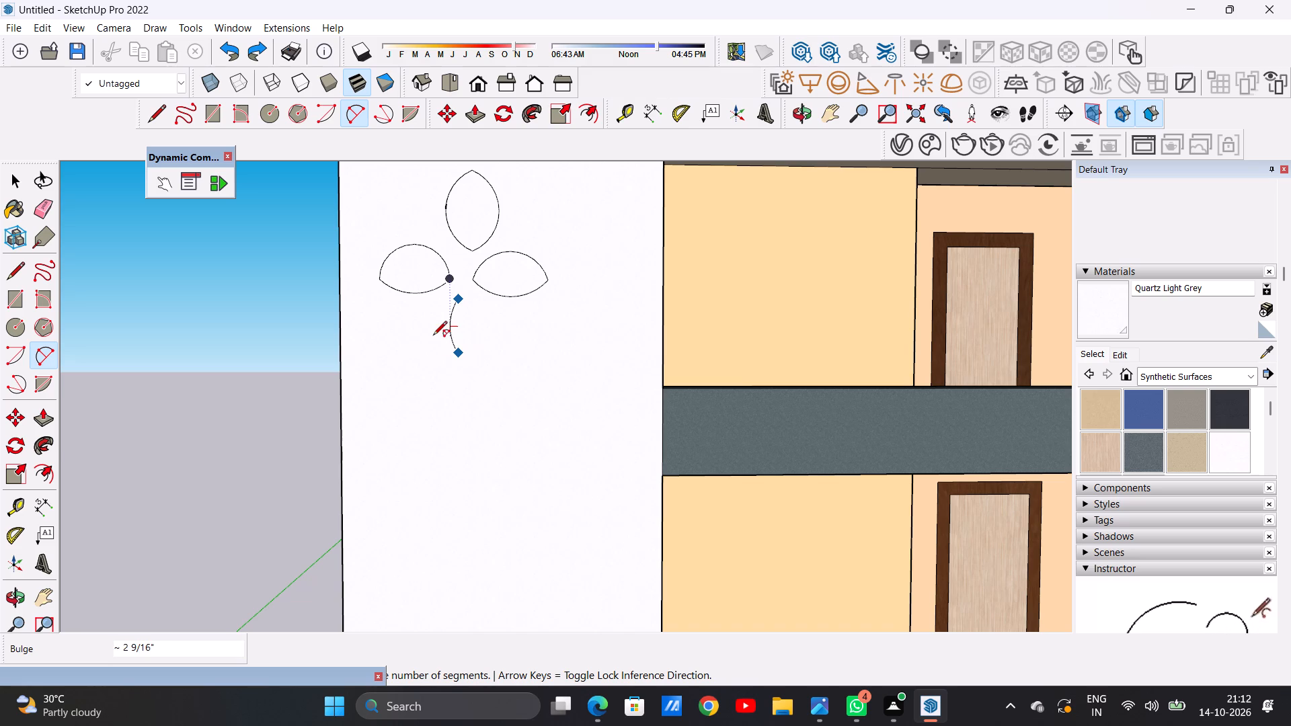
pyautogui.click(436, 333)
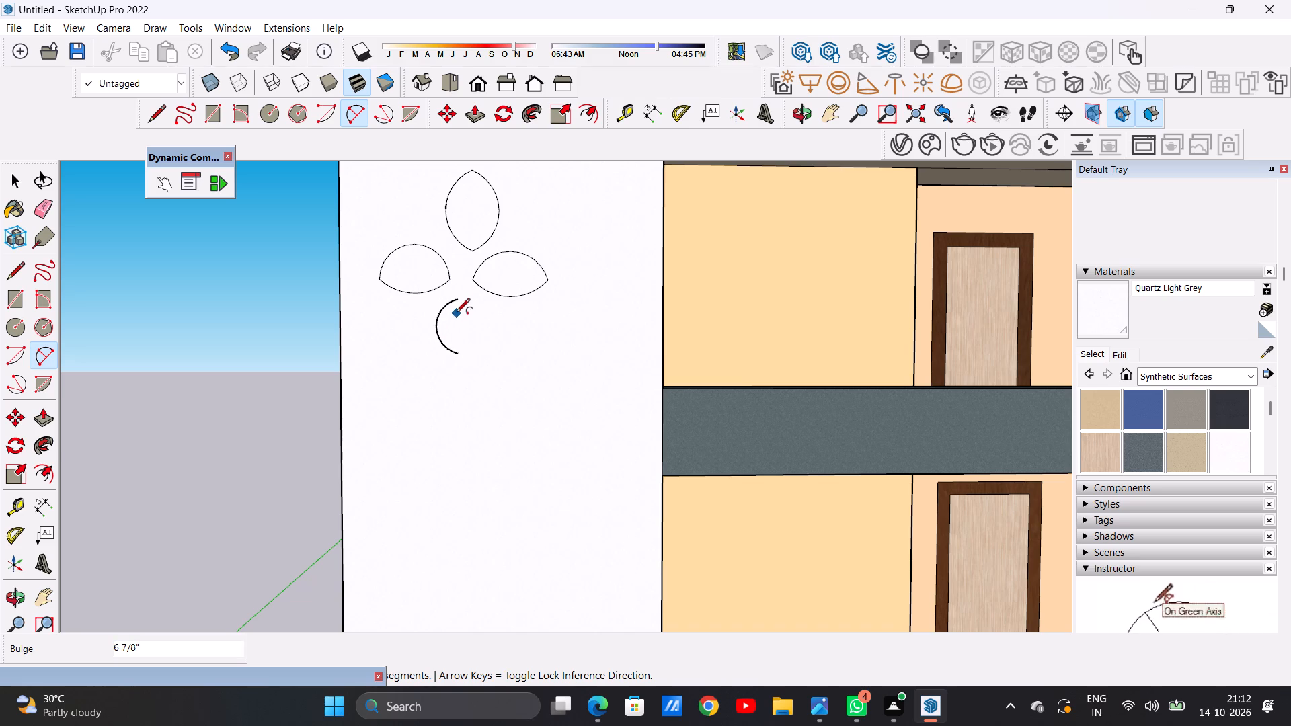
pyautogui.click(457, 302)
pyautogui.click(460, 355)
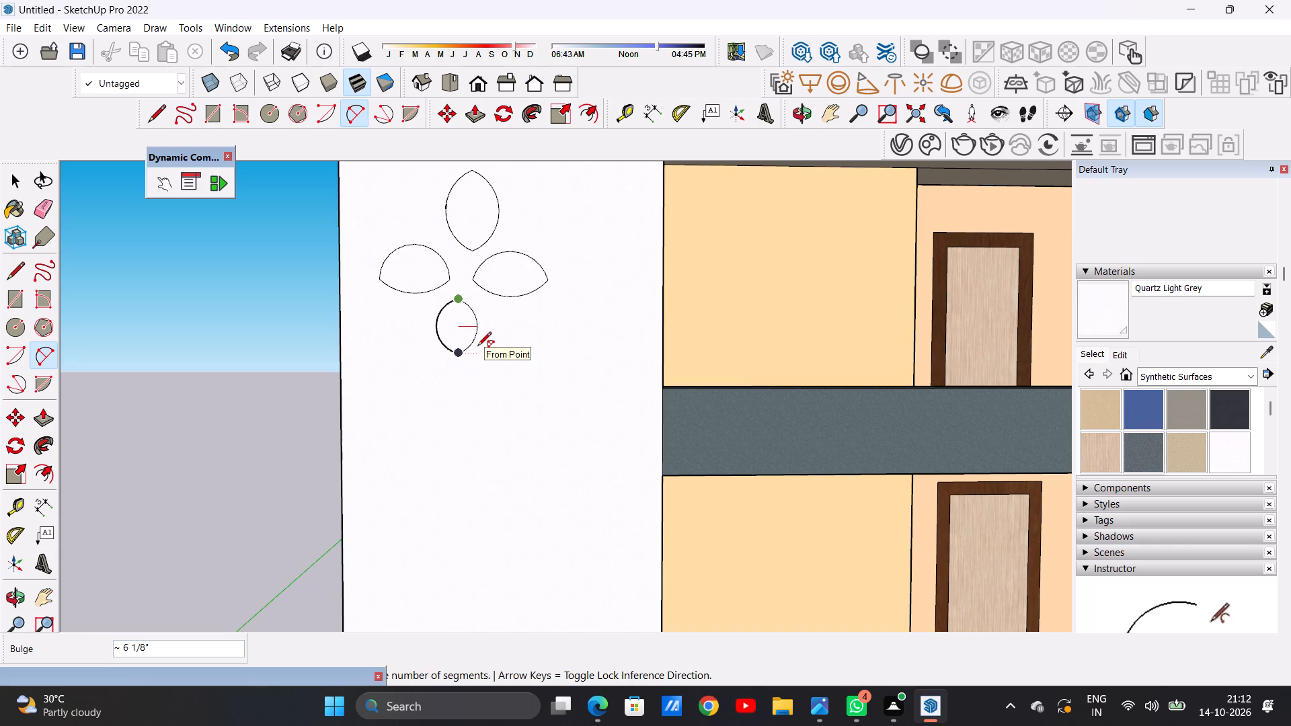
pyautogui.click(477, 348)
pyautogui.press('space')
# Select inside the upper leaf of the motif to check whether its face is separate from the wall panel.
pyautogui.scroll(-7, 430, 312)
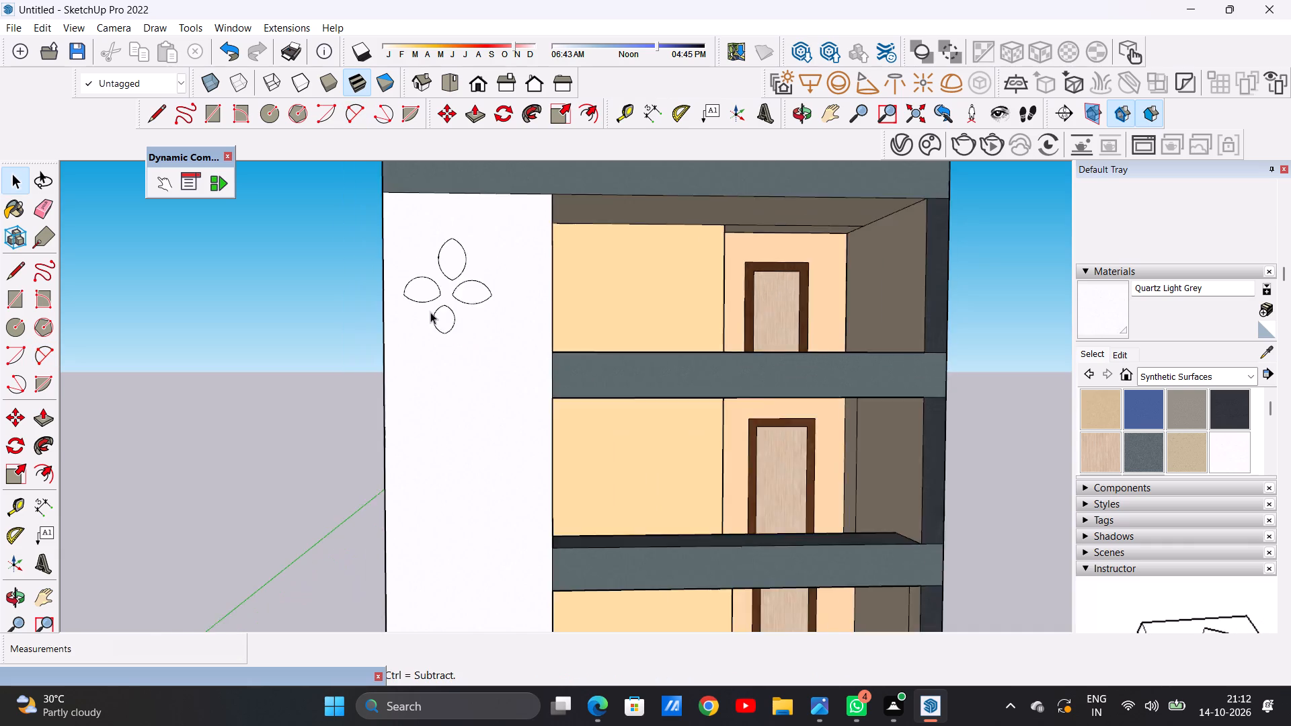
pyautogui.scroll(-10, 430, 312)
pyautogui.scroll(10, 443, 310)
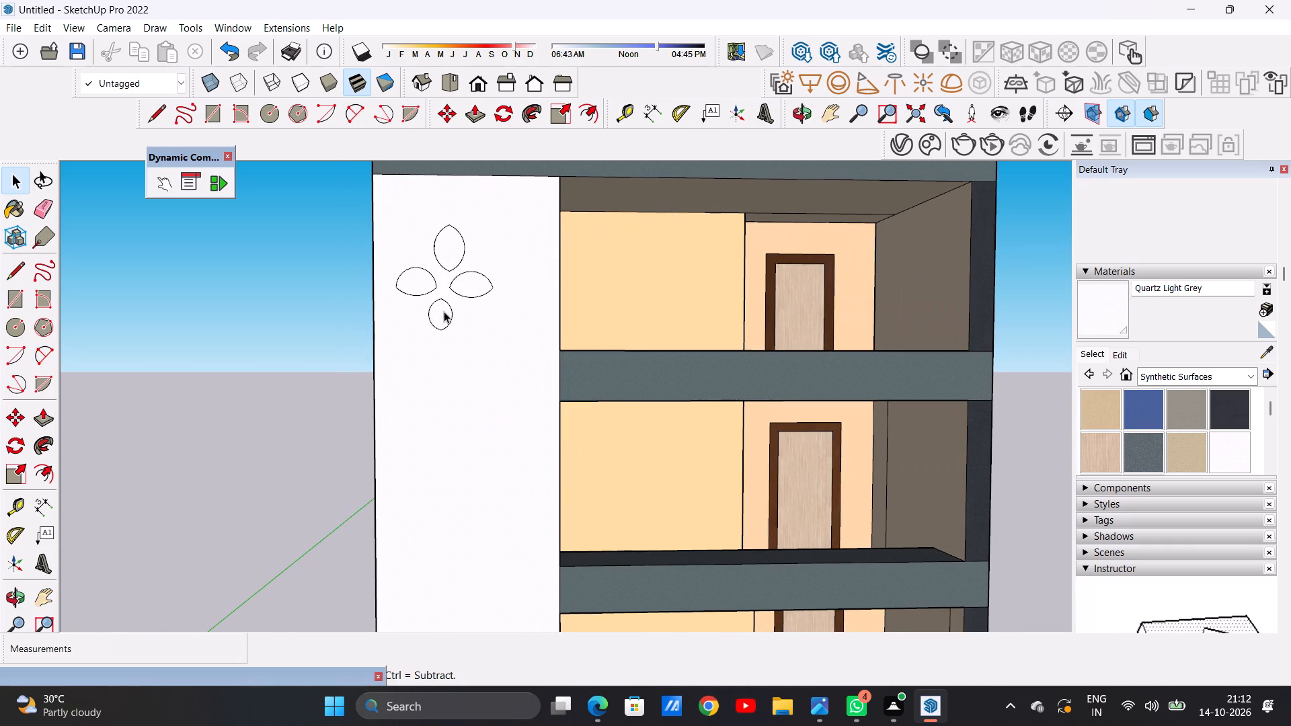
pyautogui.scroll(-9, 441, 295)
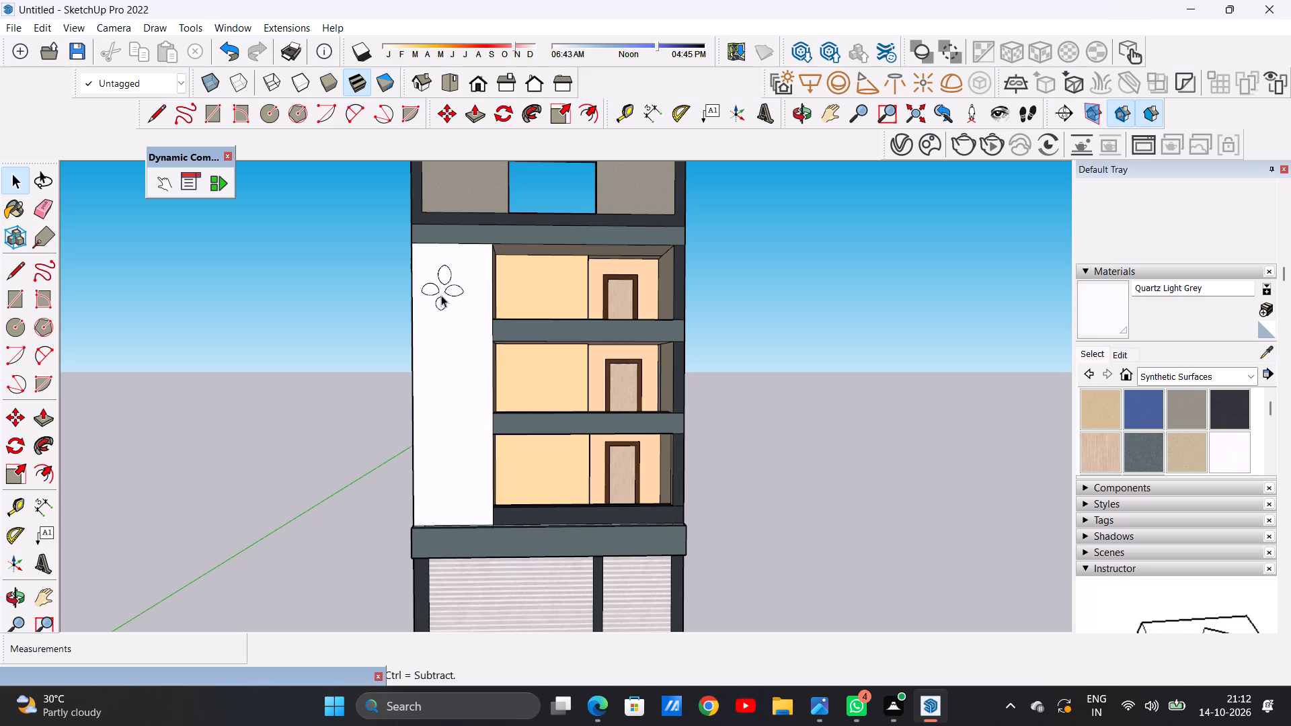
pyautogui.scroll(4, 451, 265)
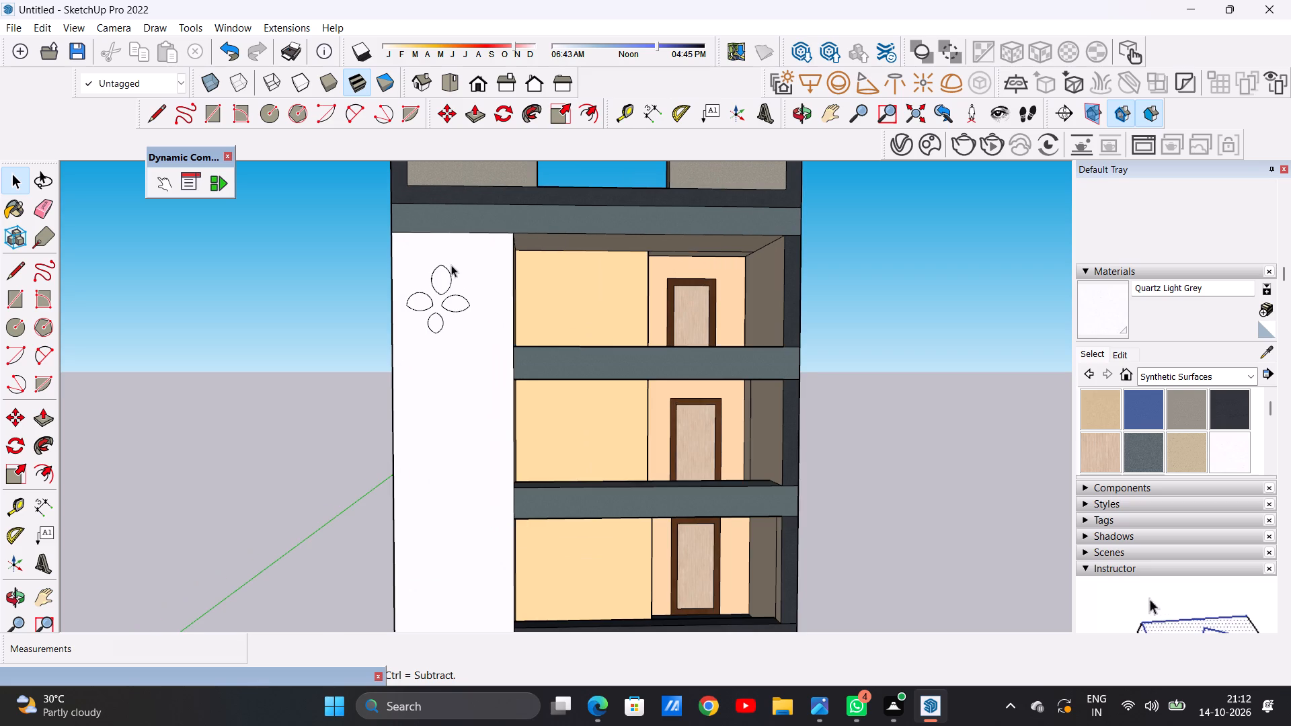
pyautogui.doubleClick(445, 280)
pyautogui.click(311, 311)
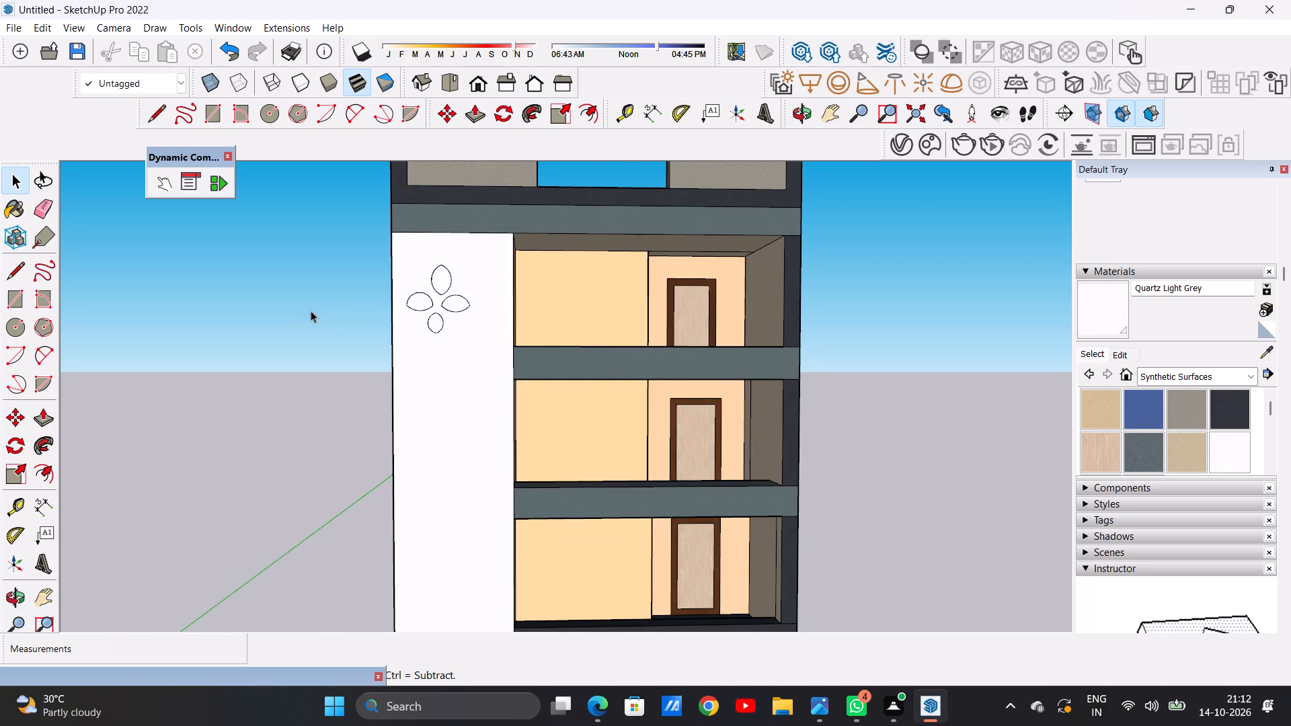
pyautogui.scroll(4, 455, 274)
pyautogui.doubleClick(432, 284)
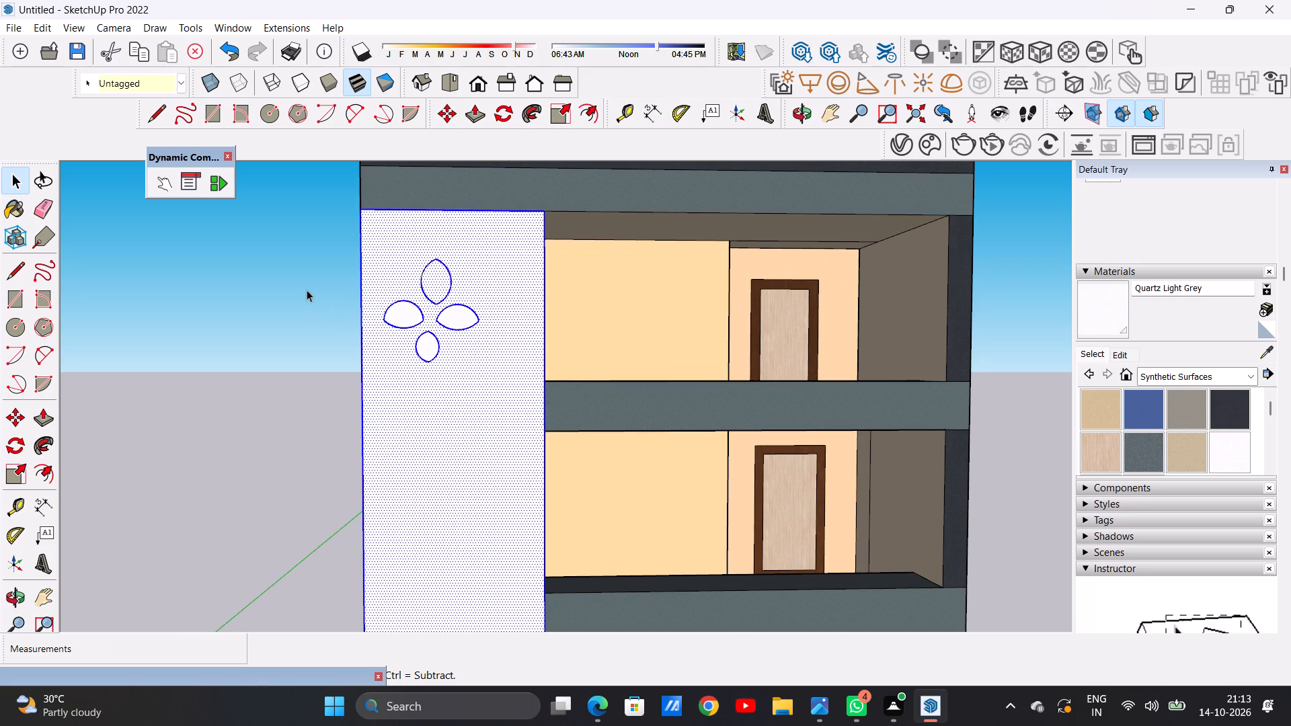
pyautogui.click(307, 290)
pyautogui.scroll(-9, 438, 274)
pyautogui.scroll(19, 435, 294)
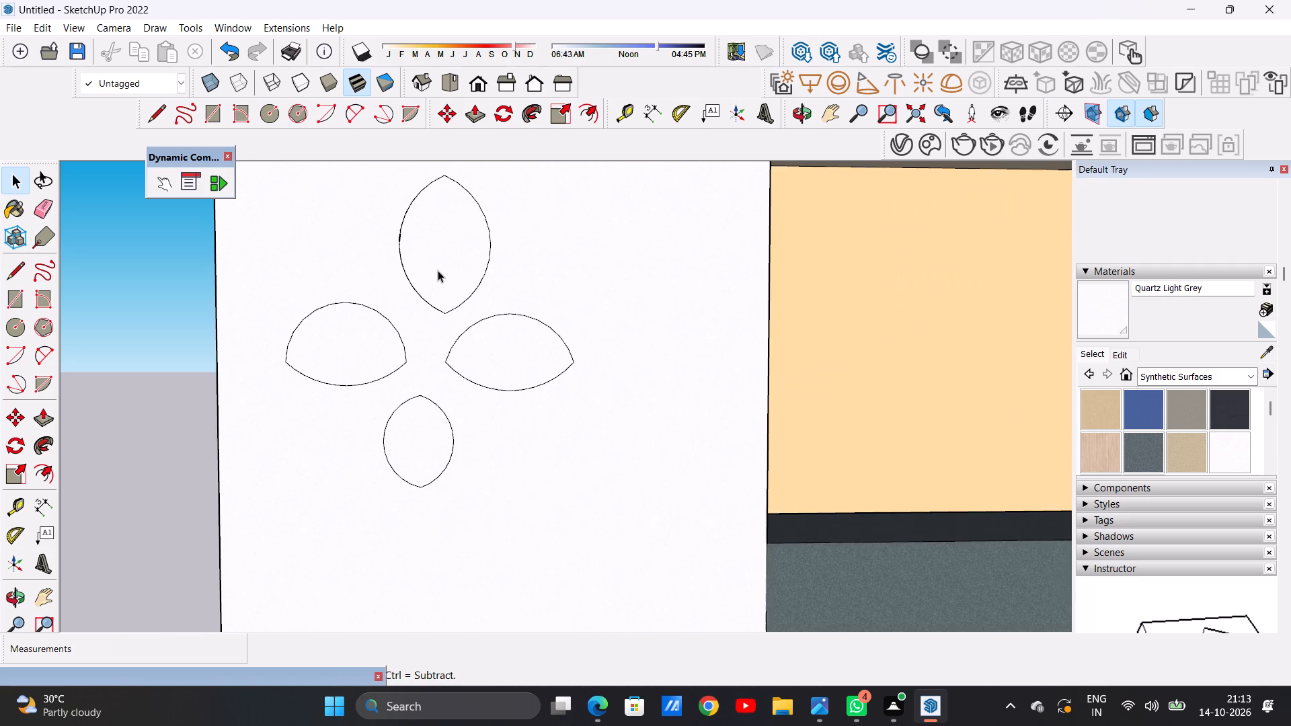
pyautogui.click(437, 261)
pyautogui.click(437, 261)
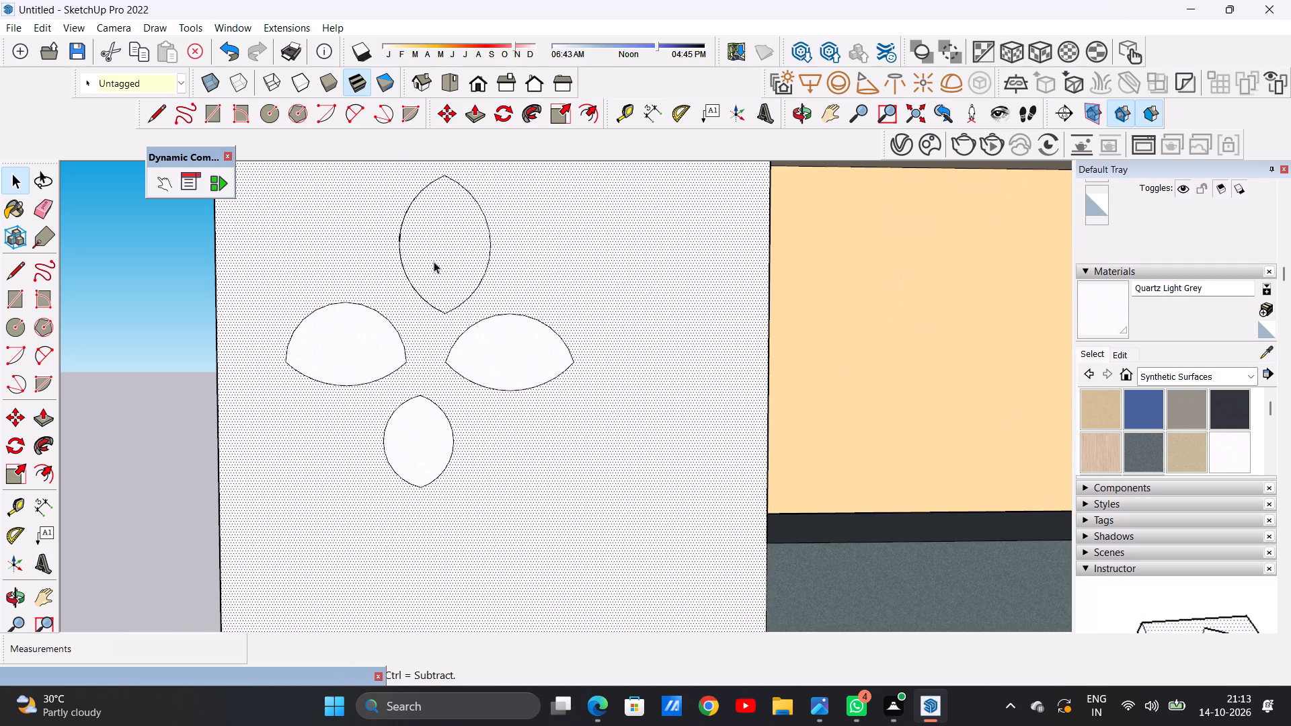
pyautogui.click(434, 261)
pyautogui.click(159, 288)
pyautogui.scroll(-6, 364, 278)
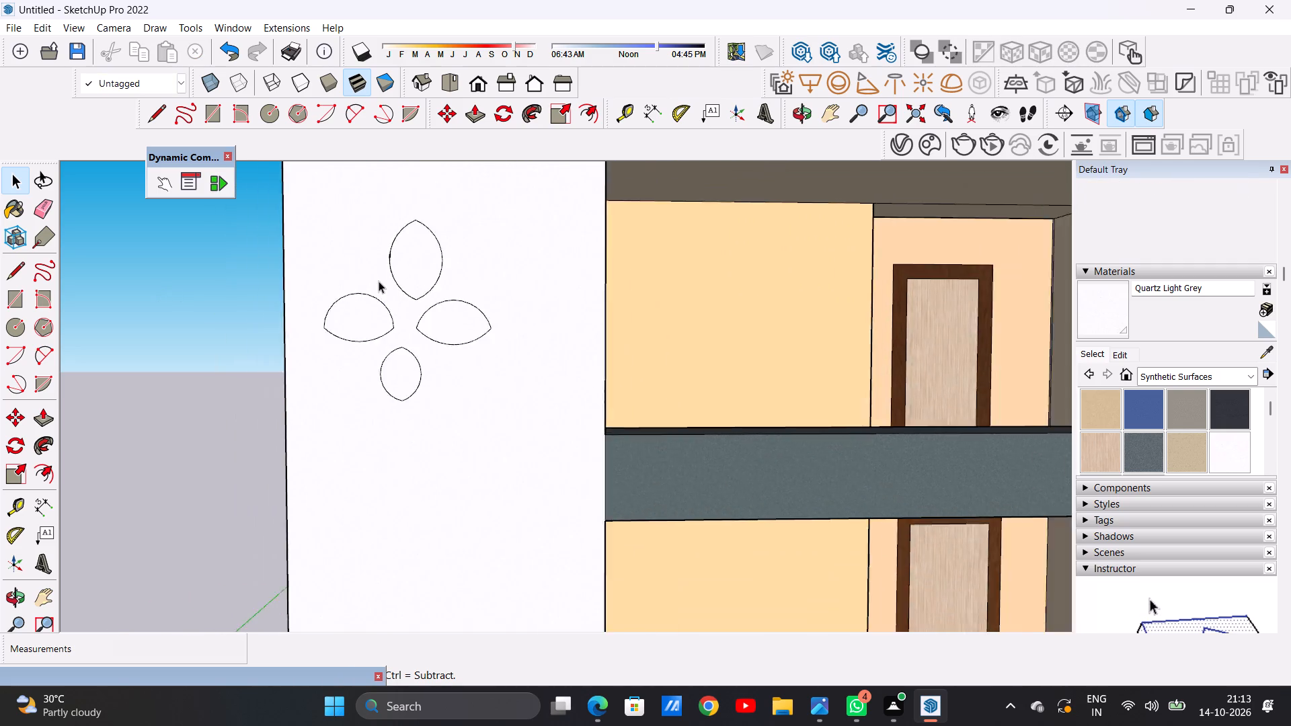
pyautogui.scroll(-18, 379, 281)
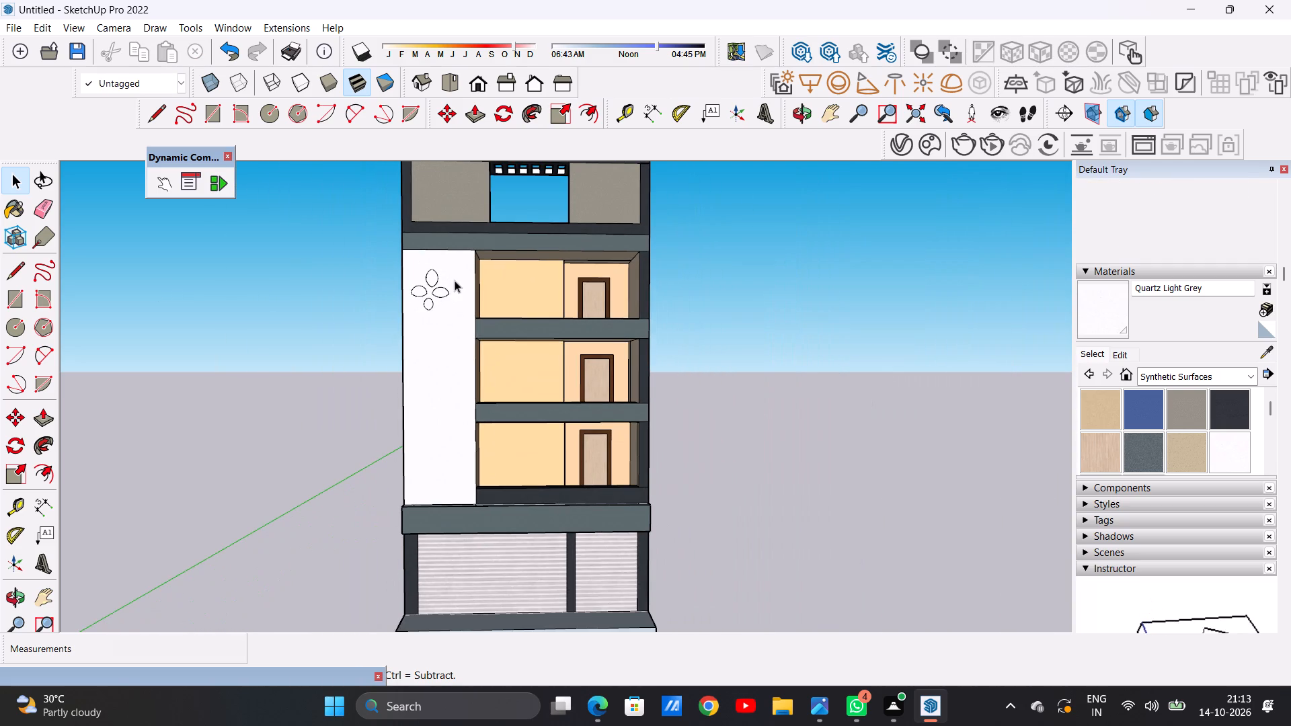
# Recheck the upper leaf's face selection with the facade viewed obliquely from above.
pyautogui.moveTo(455, 280); pyautogui.dragTo(391, 379, button='middle')
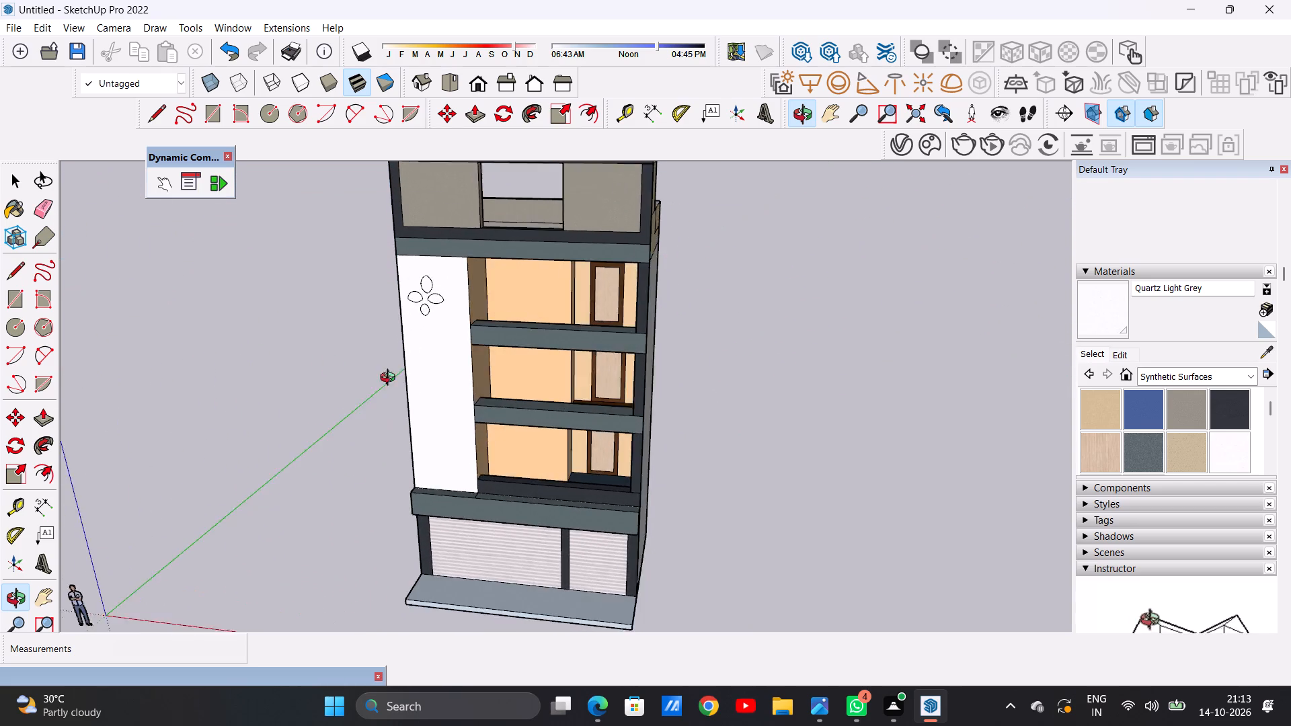
pyautogui.moveTo(391, 379); pyautogui.dragTo(407, 395, button='middle')
pyautogui.scroll(19, 434, 296)
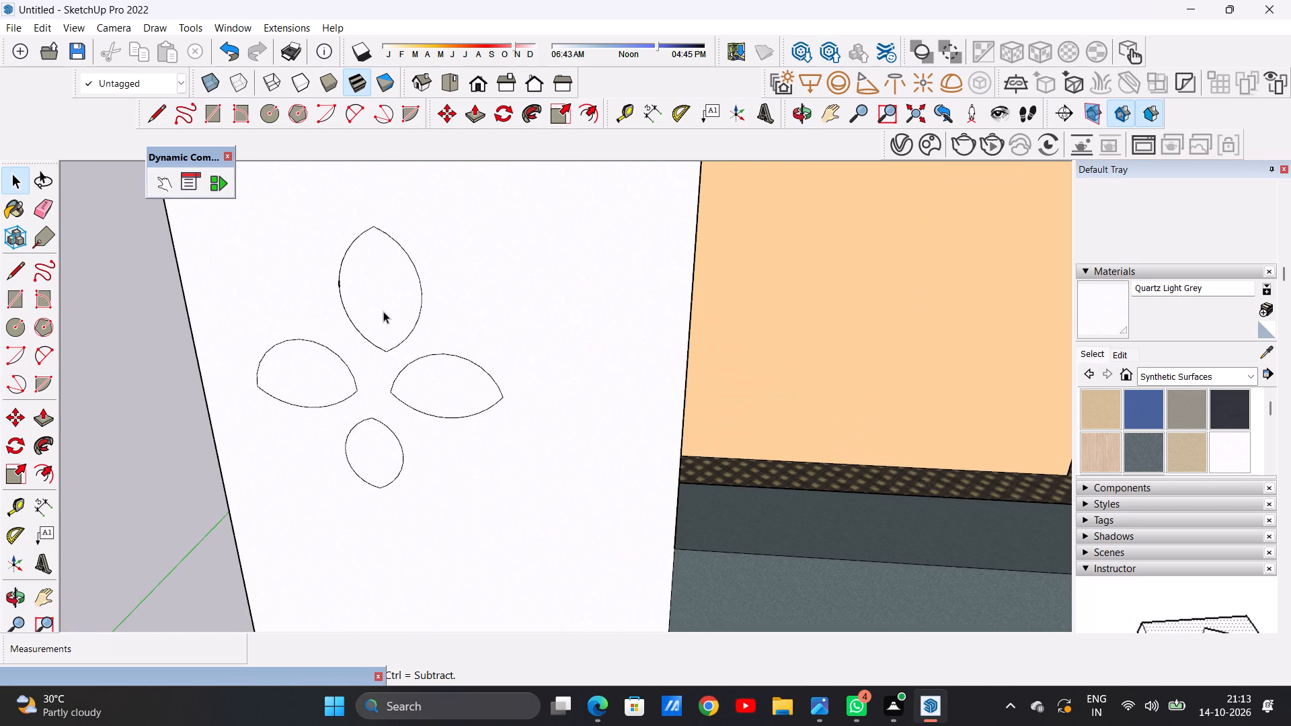
pyautogui.doubleClick(383, 311)
pyautogui.scroll(-12, 389, 298)
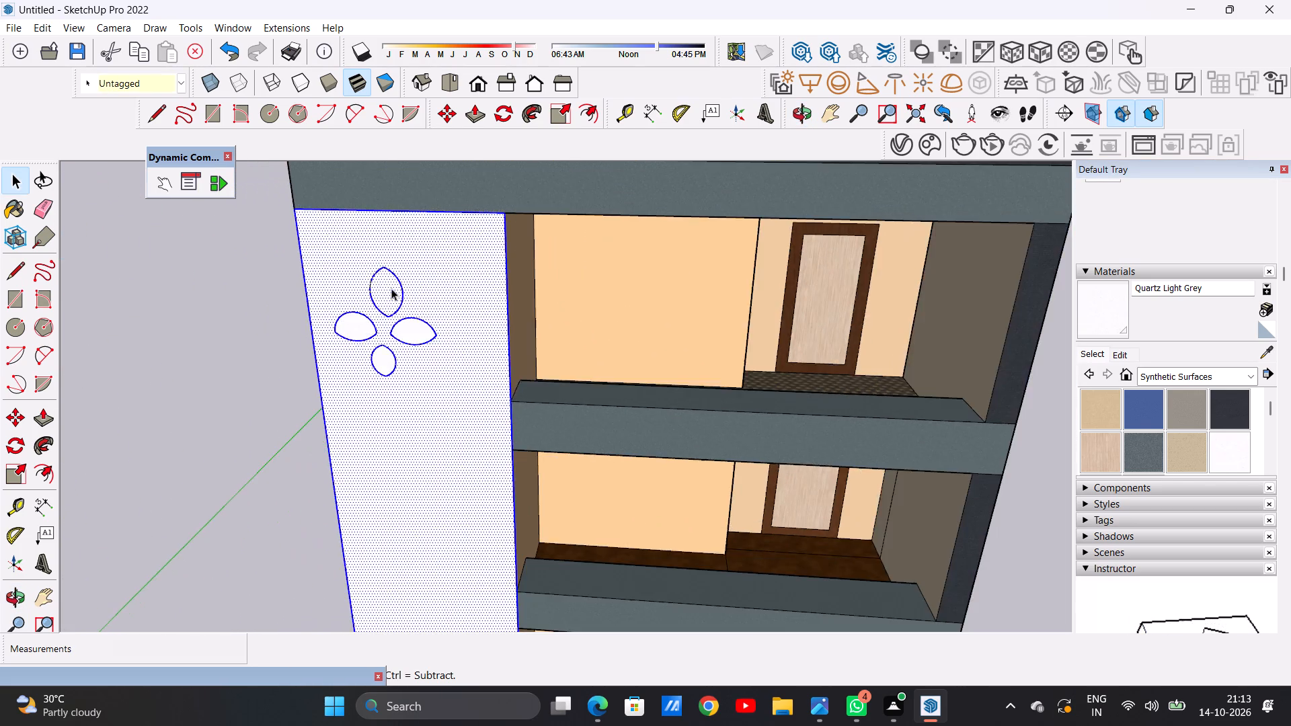
pyautogui.scroll(-6, 391, 288)
pyautogui.scroll(7, 390, 296)
pyautogui.doubleClick(280, 278)
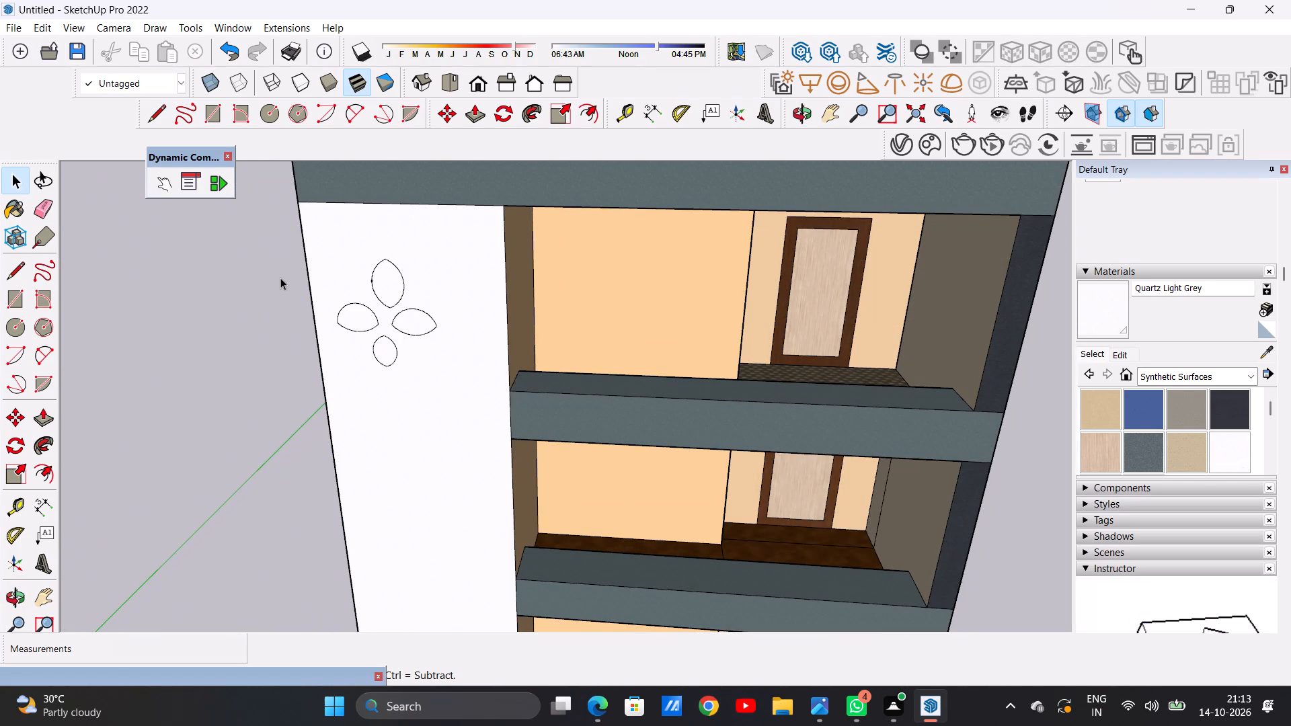
pyautogui.keyDown('ctrl'); pyautogui.click(386, 288); pyautogui.keyUp('ctrl')
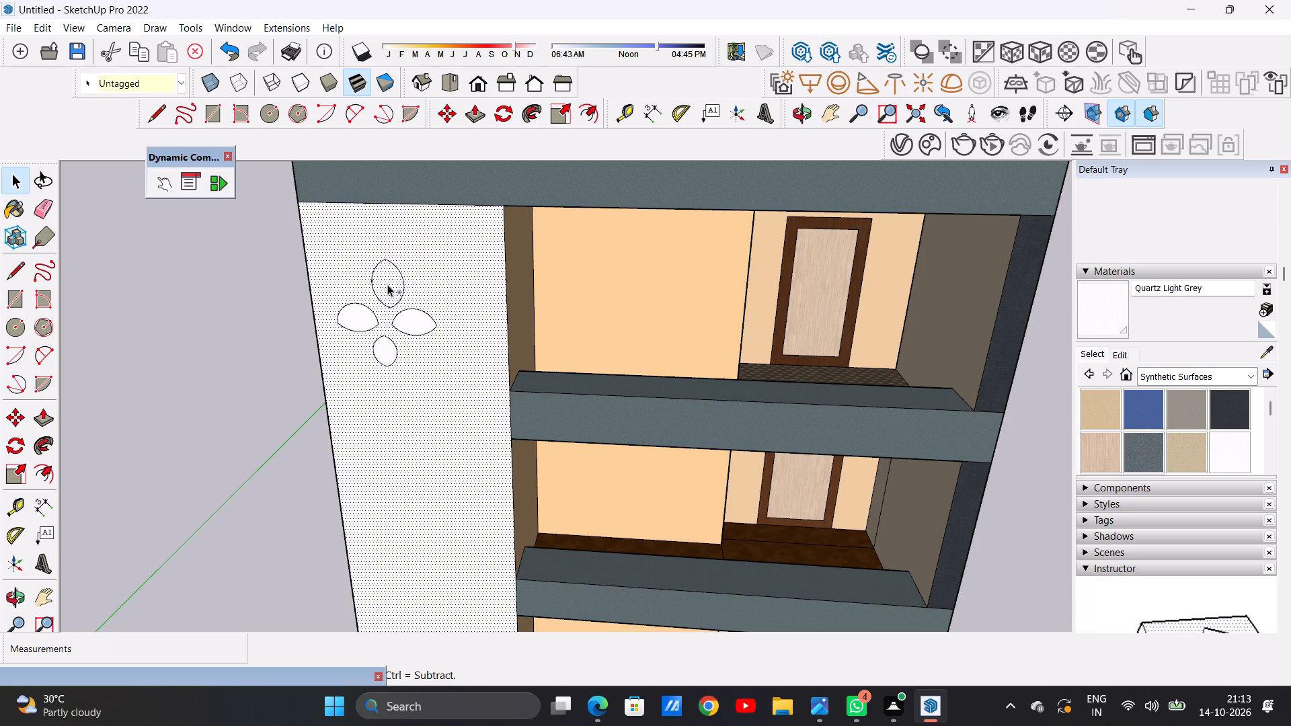
pyautogui.keyDown('ctrl'); pyautogui.scroll(10, 388, 284); pyautogui.keyUp('ctrl')
pyautogui.click(145, 295)
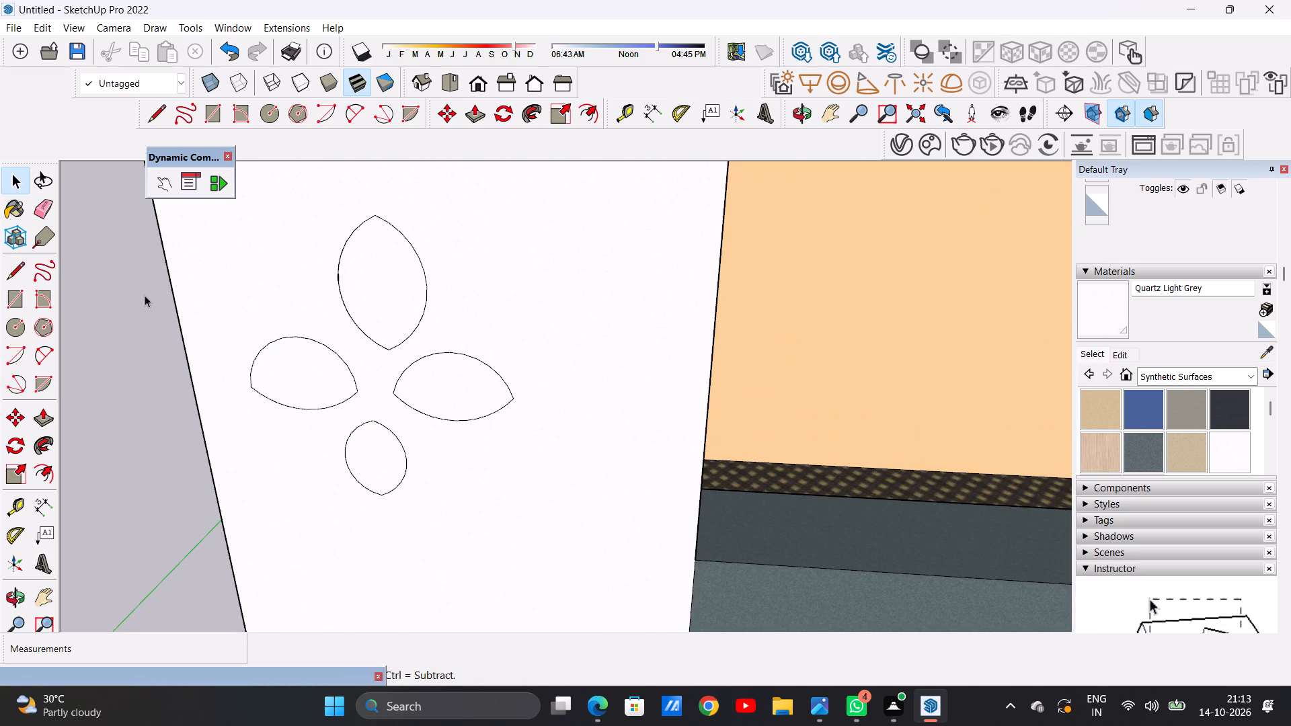
# Select the upper leaf's arcs and edge segments along both sides to check how its outline is joined.
pyautogui.scroll(5, 423, 296)
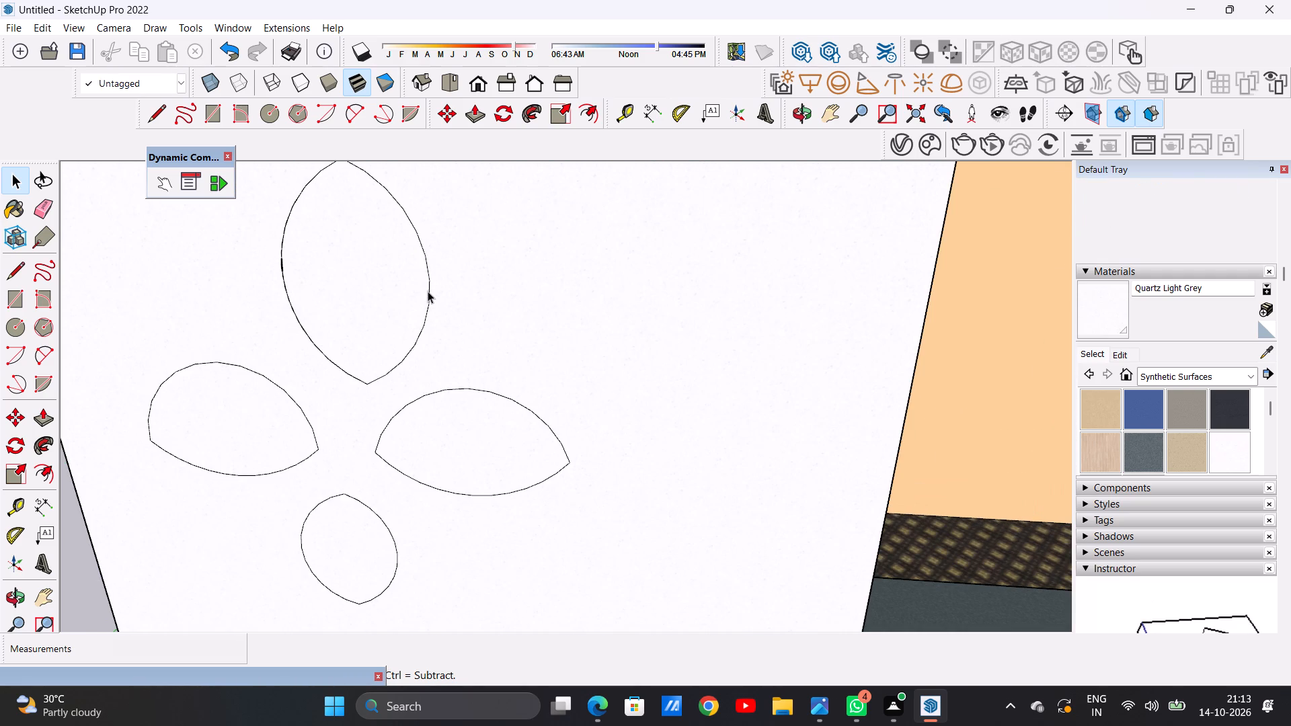
pyautogui.click(428, 291)
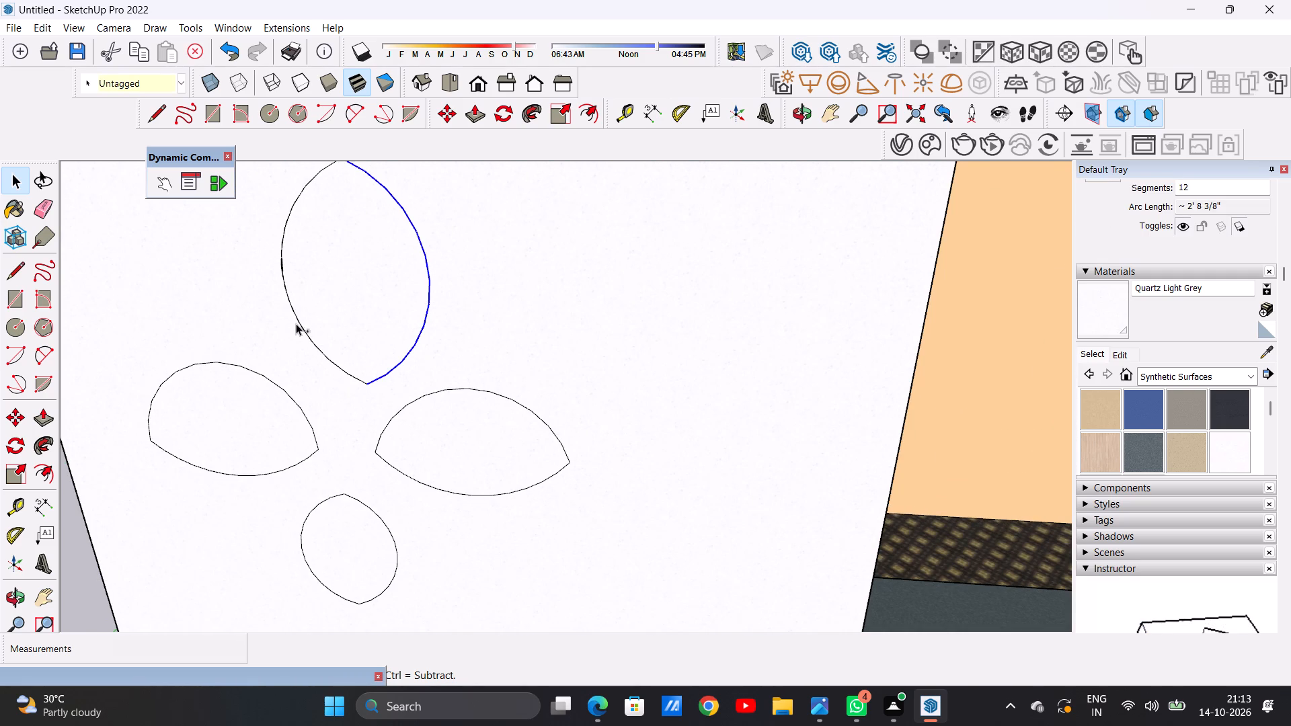
pyautogui.keyDown('ctrl'); pyautogui.click(301, 326); pyautogui.keyUp('ctrl')
pyautogui.keyDown('ctrl'); pyautogui.doubleClick(302, 326); pyautogui.keyUp('ctrl')
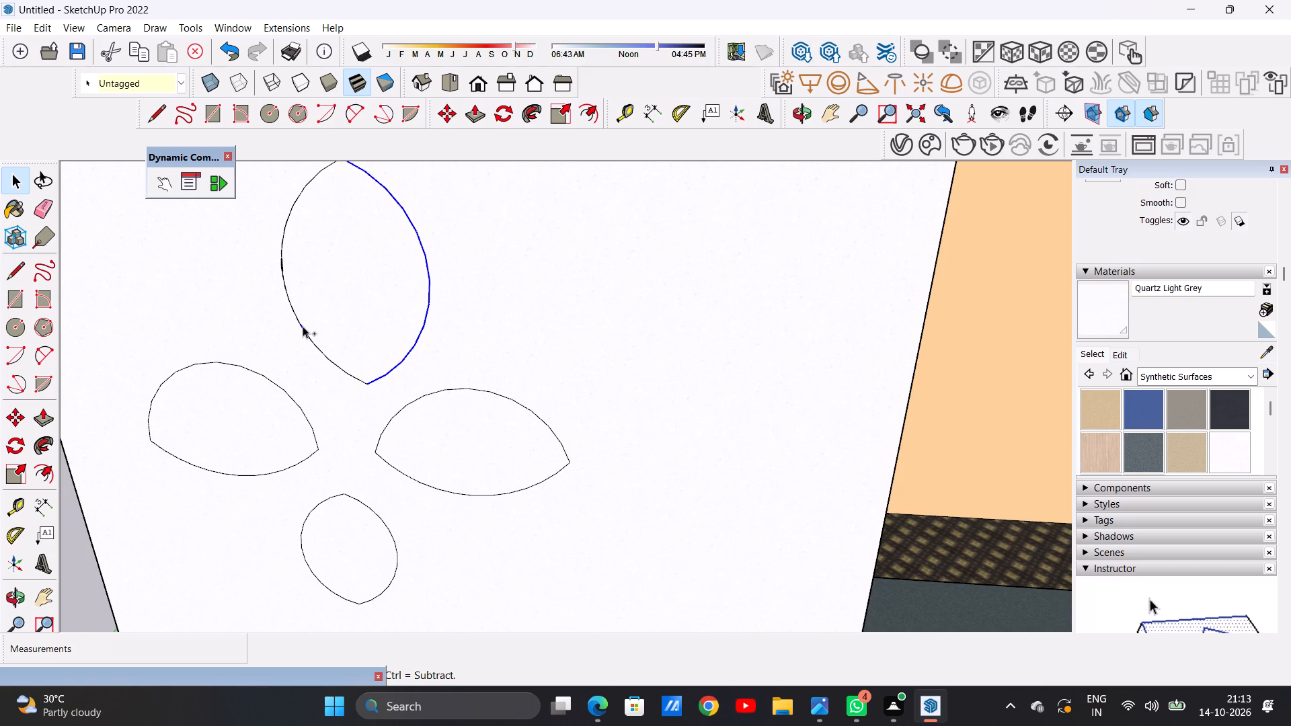
pyautogui.keyDown('ctrl'); pyautogui.scroll(-14, 324, 308); pyautogui.keyUp('ctrl')
pyautogui.click(164, 323)
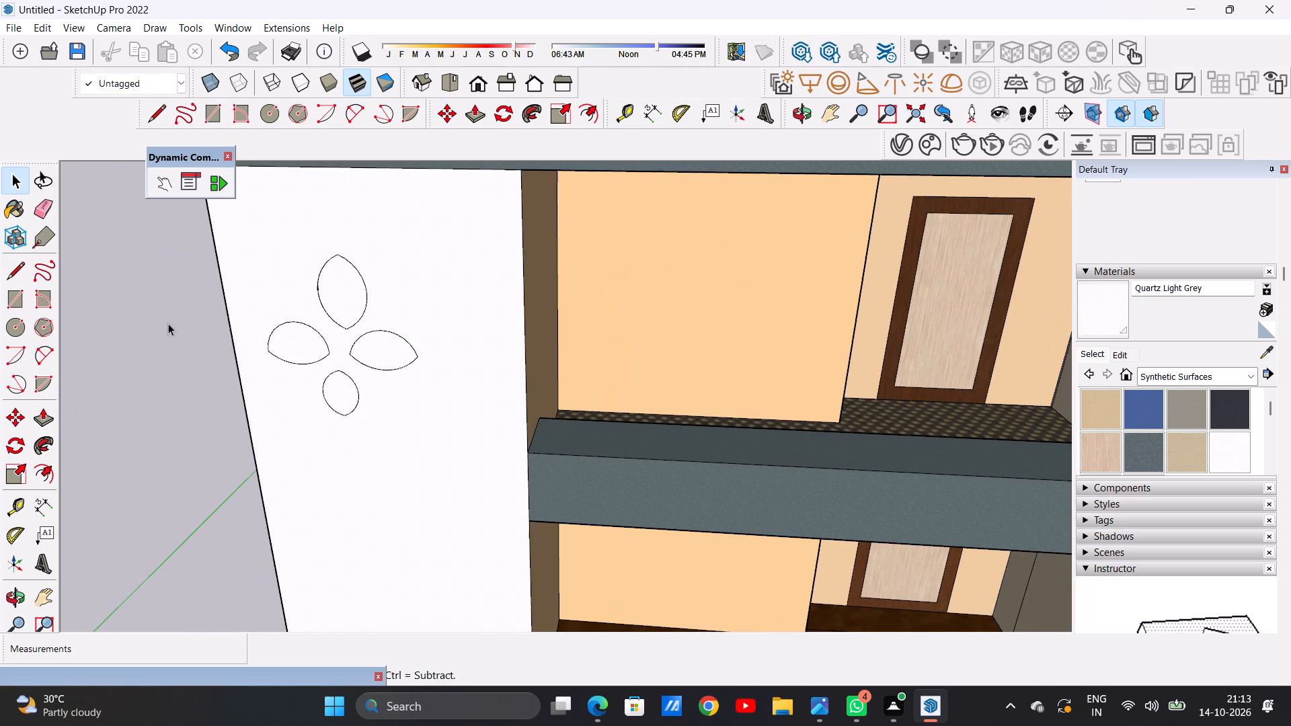
pyautogui.keyDown('ctrl'); pyautogui.scroll(11, 359, 306); pyautogui.keyUp('ctrl')
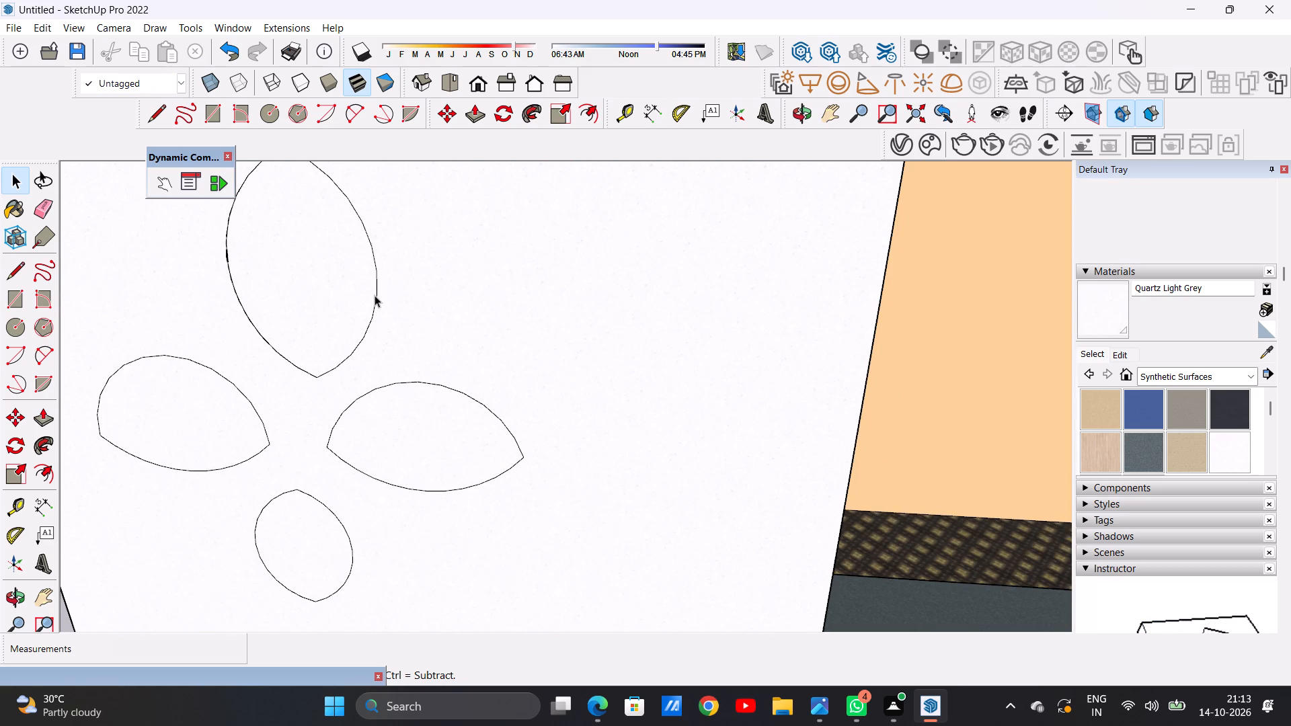
pyautogui.click(377, 294)
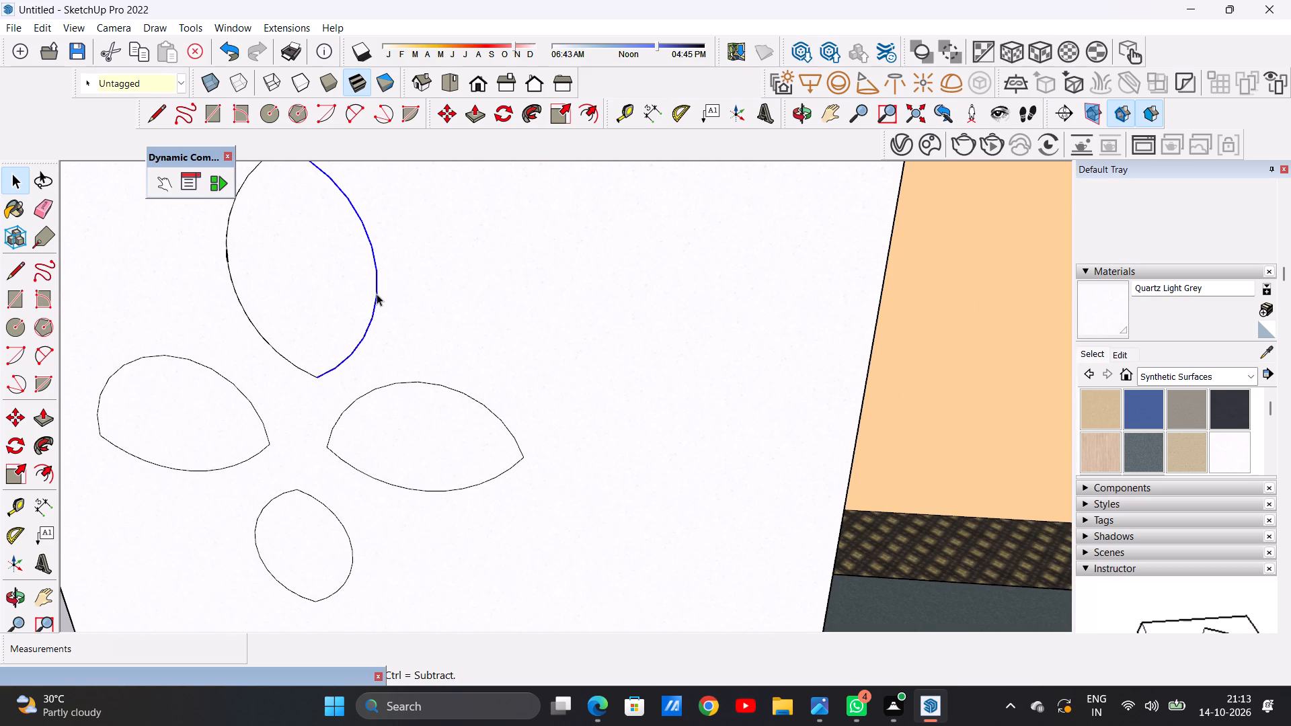
pyautogui.keyDown('ctrl'); pyautogui.click(313, 375); pyautogui.keyUp('ctrl')
pyautogui.keyDown('ctrl'); pyautogui.click(291, 363); pyautogui.keyUp('ctrl')
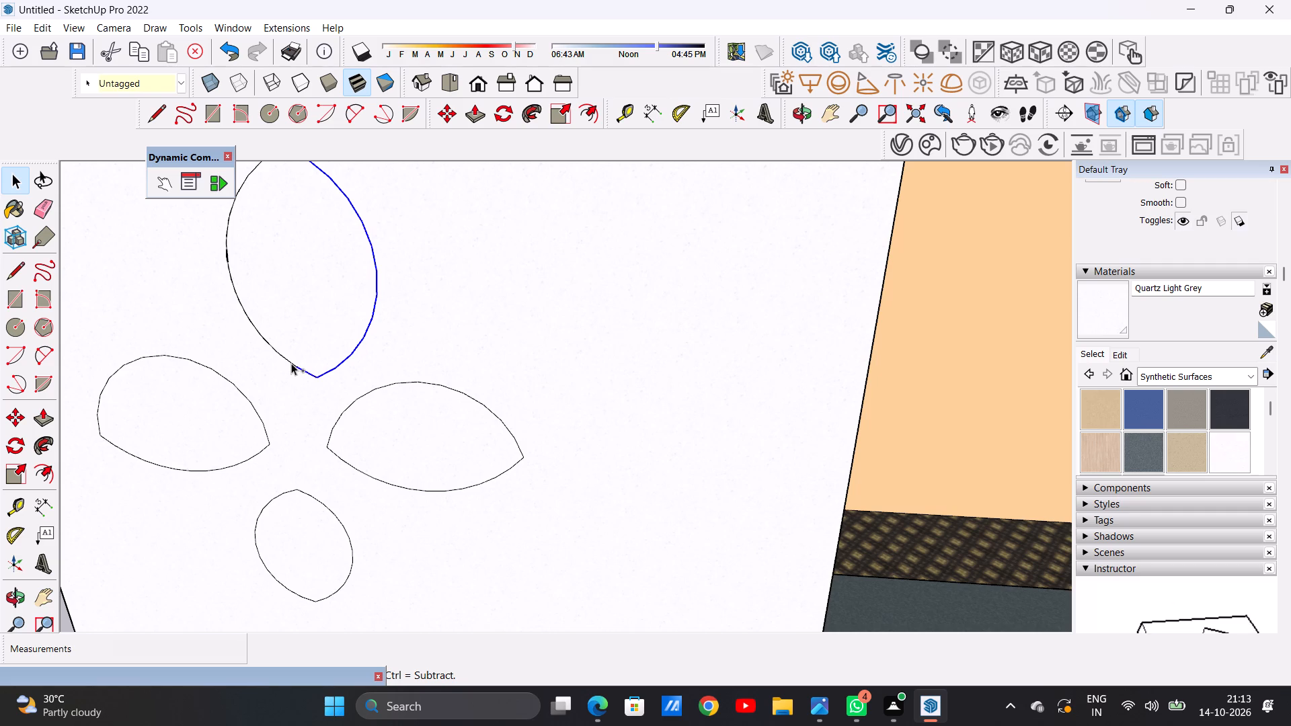
pyautogui.keyDown('ctrl'); pyautogui.doubleClick(282, 356); pyautogui.keyUp('ctrl')
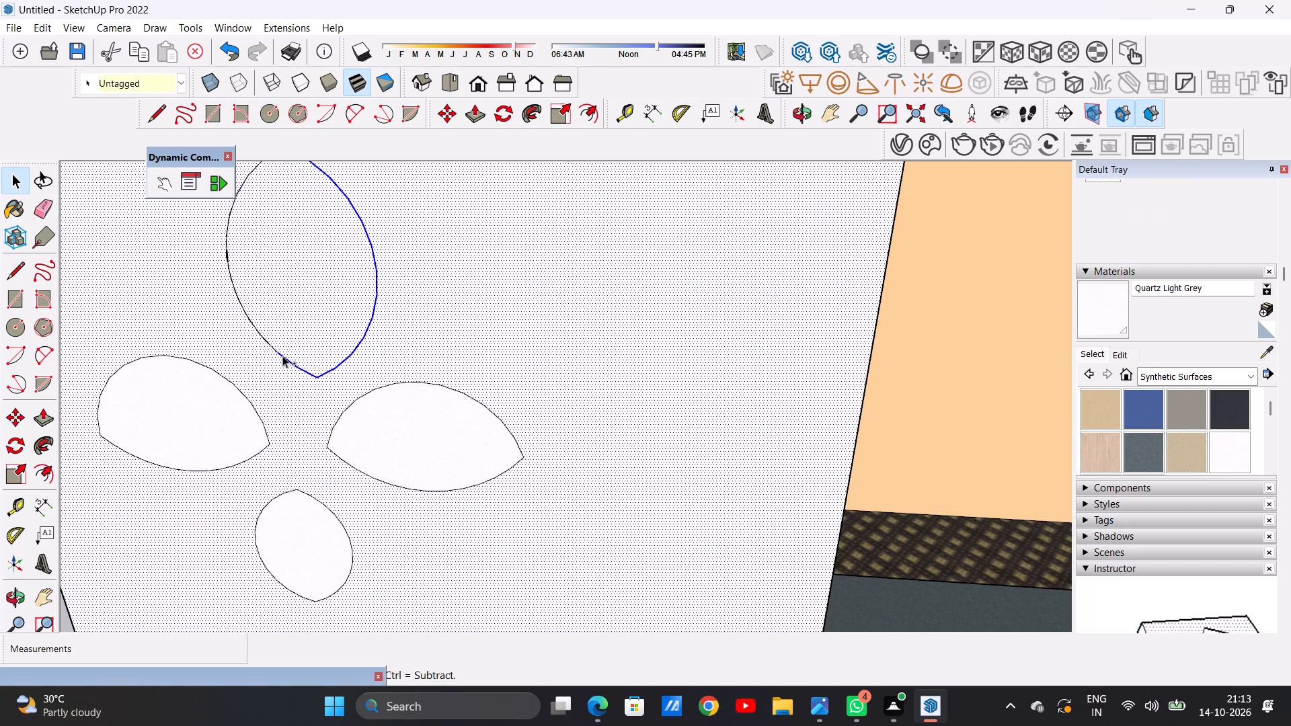
pyautogui.scroll(-17, 346, 329)
pyautogui.click(197, 340)
# Examine the upper leaf's outer curved edge up close from an oblique angle for flaws in its outline.
pyautogui.scroll(7, 418, 335)
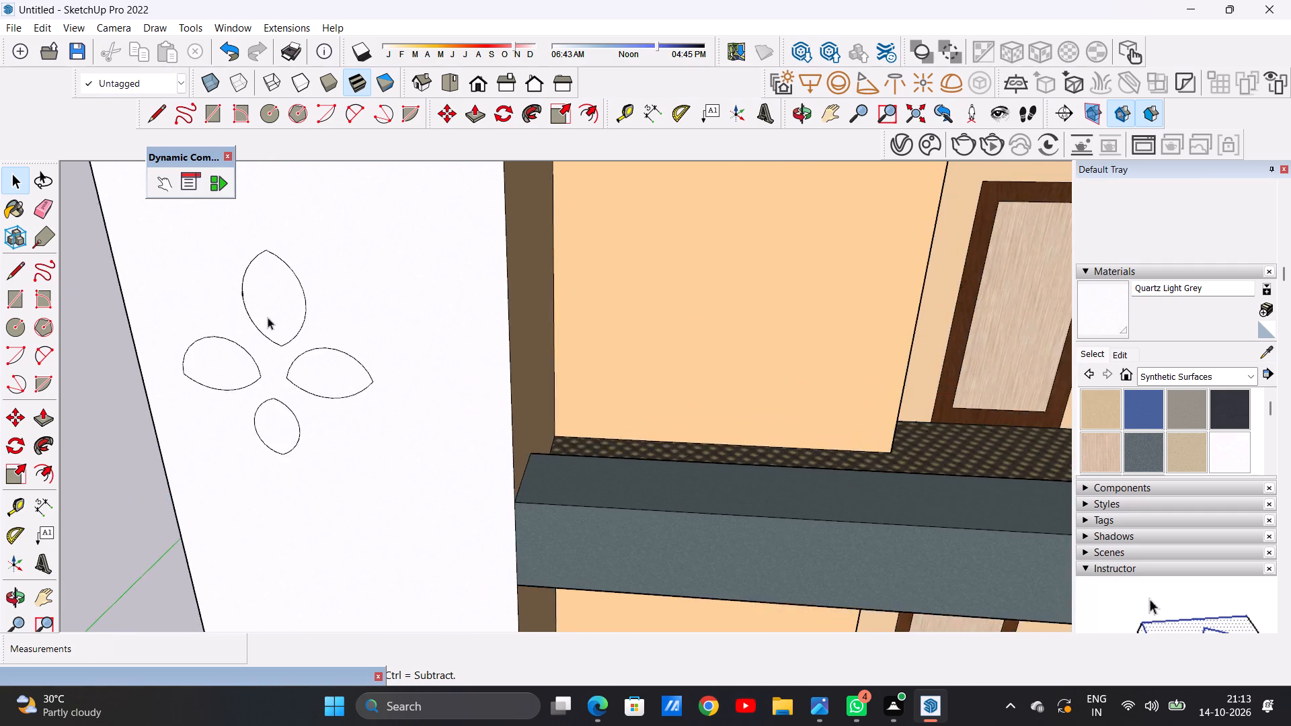
pyautogui.scroll(7, 268, 317)
pyautogui.moveTo(237, 325); pyautogui.dragTo(571, 320, button='middle')
pyautogui.scroll(6, 350, 384)
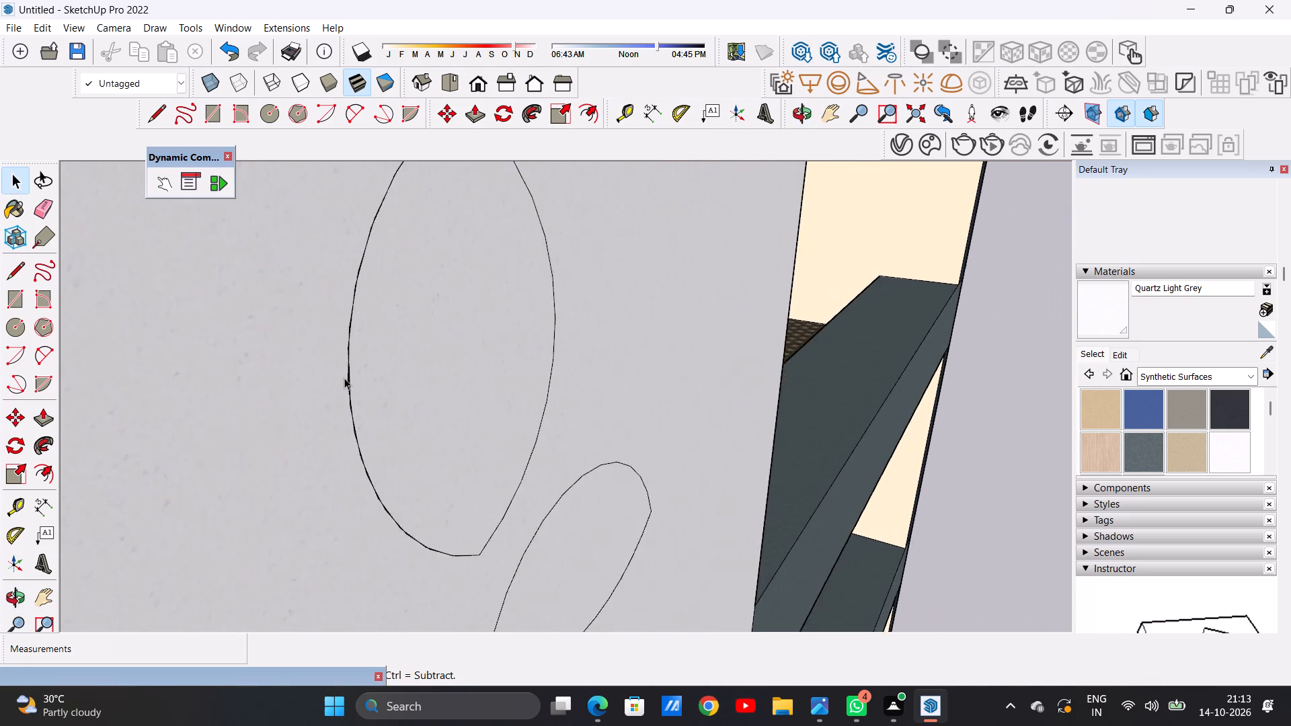
pyautogui.scroll(20, 344, 378)
pyautogui.scroll(9, 344, 378)
pyautogui.scroll(-12, 353, 374)
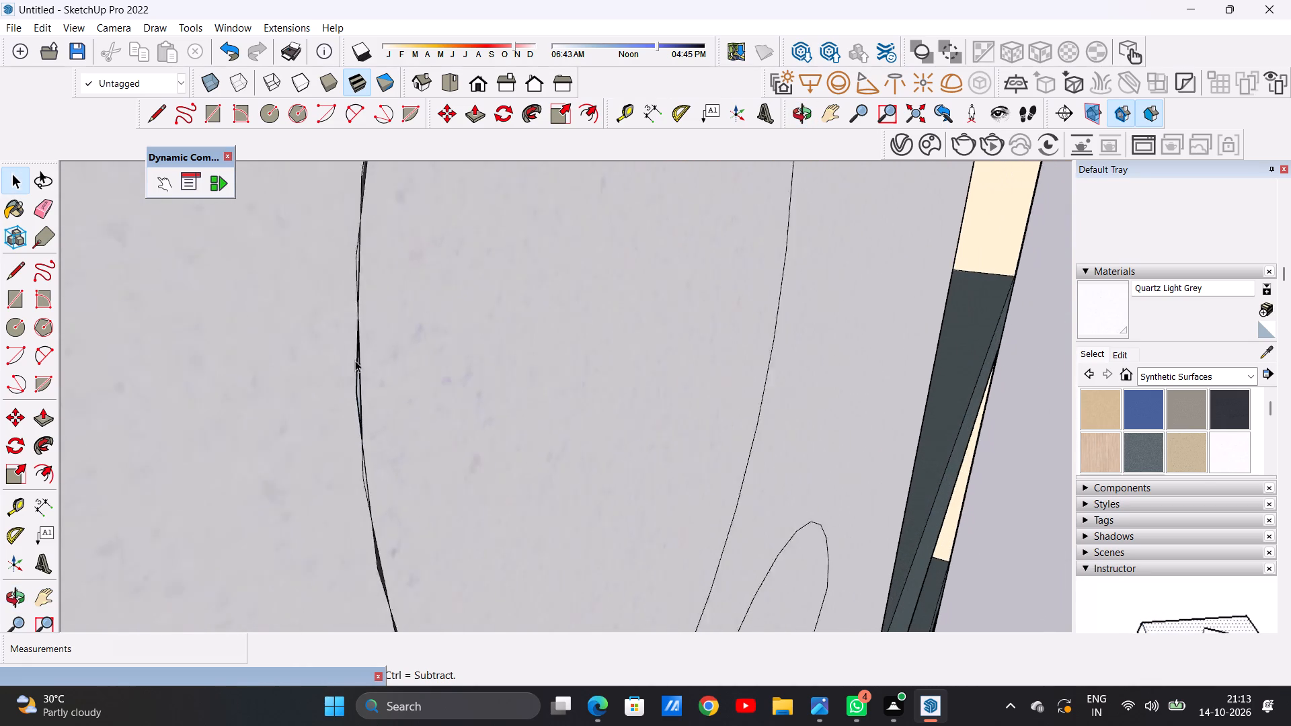
pyautogui.scroll(-20, 355, 360)
pyautogui.scroll(-20, 355, 360)
pyautogui.scroll(-2, 355, 360)
pyautogui.moveTo(453, 397); pyautogui.dragTo(356, 381, button='middle')
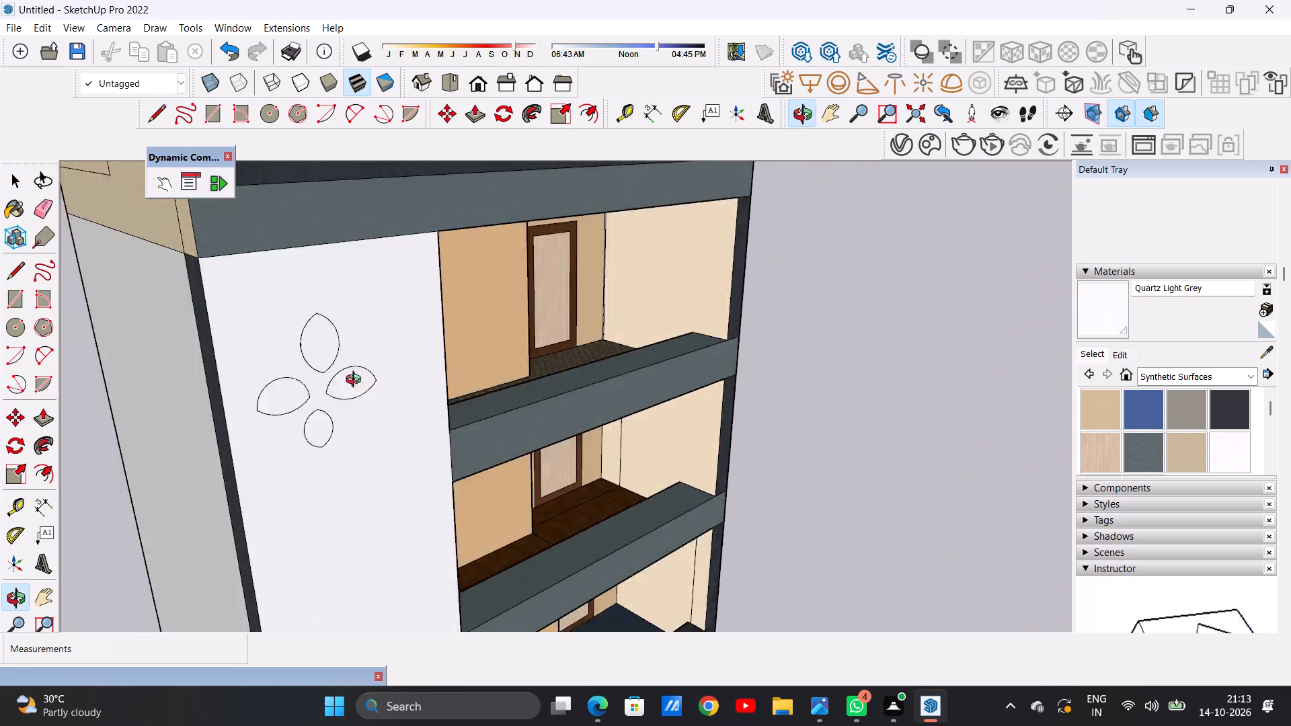
# Undo the four-leaf motif and the light grey paint on the front wall panel, back to the plain dark textured wall.
pyautogui.moveTo(356, 381); pyautogui.dragTo(312, 352, button='middle')
pyautogui.hotkey('ctrl', 'z')
pyautogui.hotkey('ctrl', 'z')
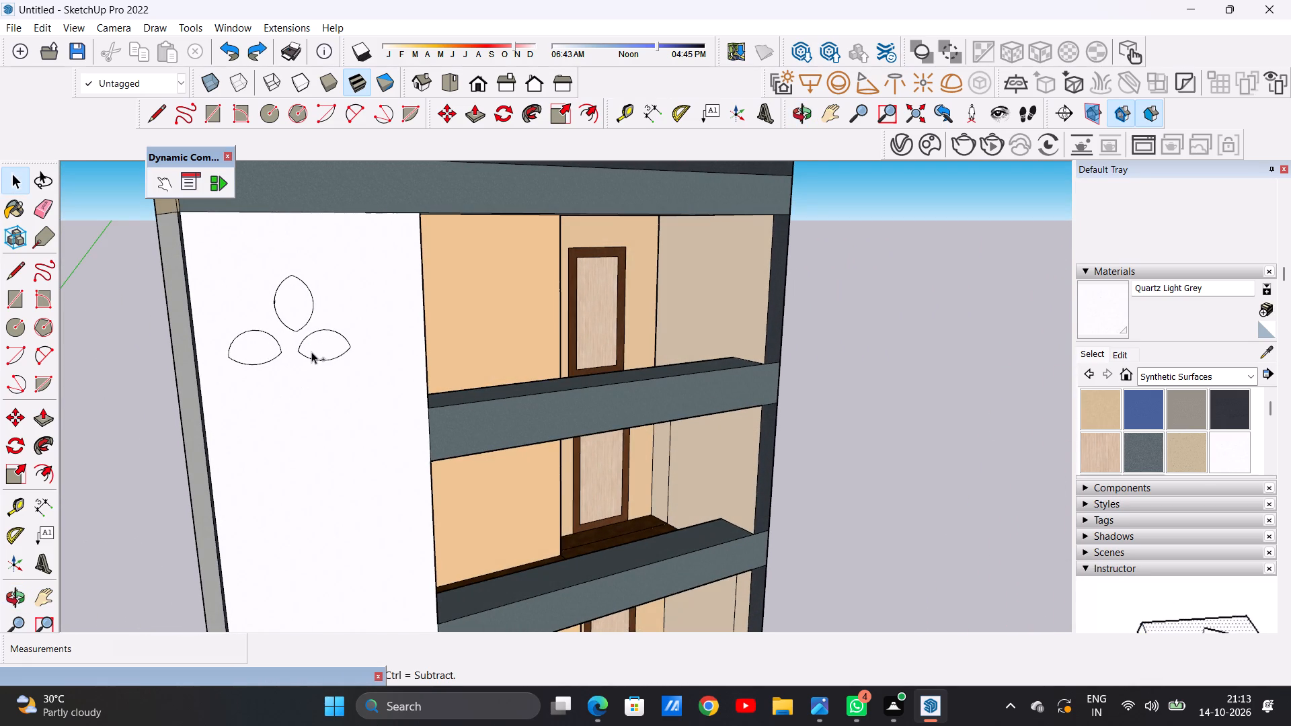
pyautogui.hotkey('ctrl', 'z')
pyautogui.hotkey('ctrl', 'z')
pyautogui.hotkey('ctrl', 'z')
pyautogui.hotkey('ctrl', 'z')
pyautogui.hotkey('ctrl', 'z')
pyautogui.hotkey('ctrl', 'z')
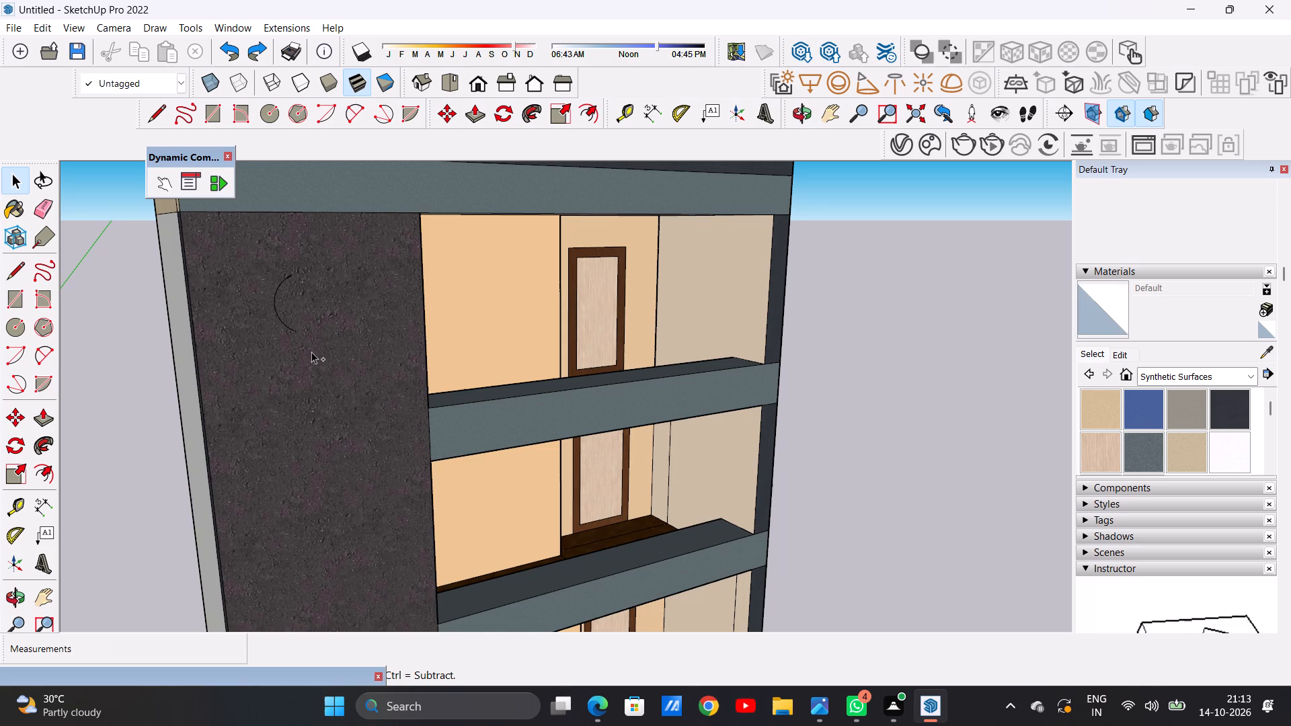
pyautogui.hotkey('ctrl', 'z')
pyautogui.hotkey('ctrl', 'z')
pyautogui.hotkey('ctrl', 'z')
pyautogui.press('space')
# Examine the building's front elevation, focusing on the ground-floor shutters and the fascia band above them.
pyautogui.scroll(-20, 316, 349)
pyautogui.scroll(-9, 316, 349)
pyautogui.moveTo(469, 395); pyautogui.dragTo(370, 389, button='middle')
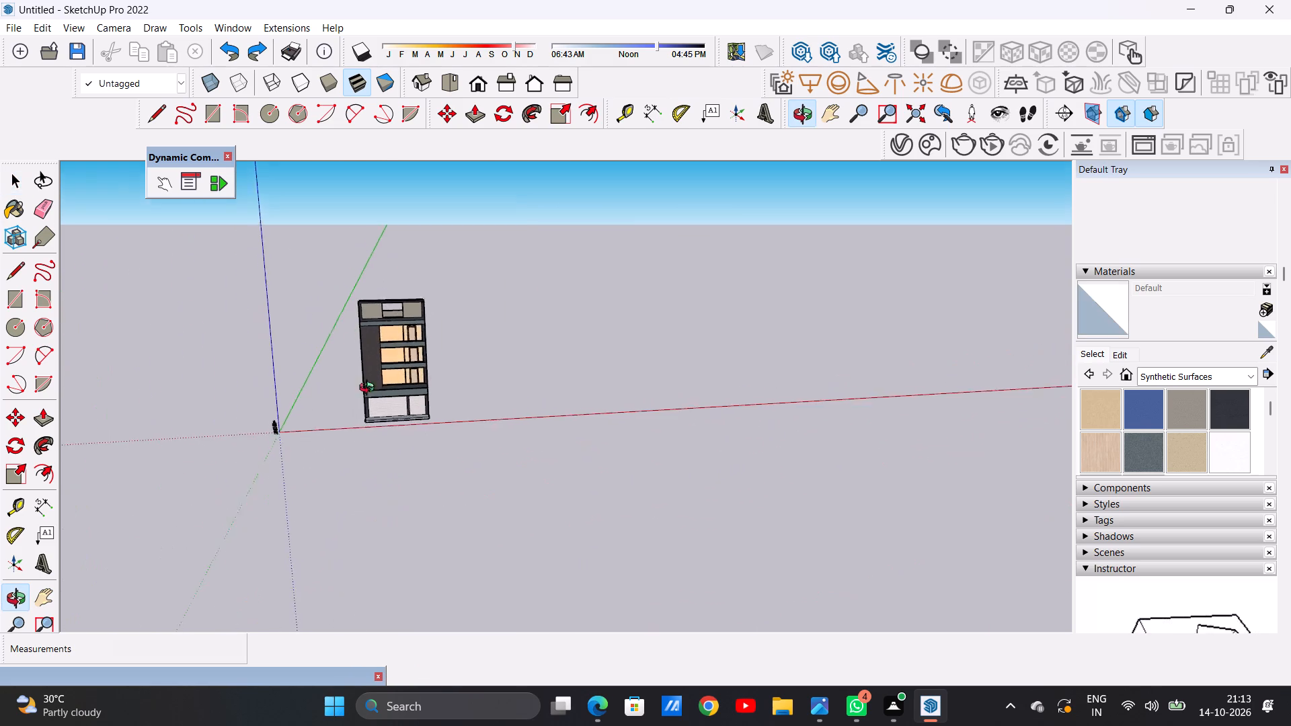
pyautogui.moveTo(370, 389); pyautogui.dragTo(356, 380, button='middle')
pyautogui.scroll(15, 387, 372)
pyautogui.scroll(-5, 411, 399)
pyautogui.scroll(5, 412, 458)
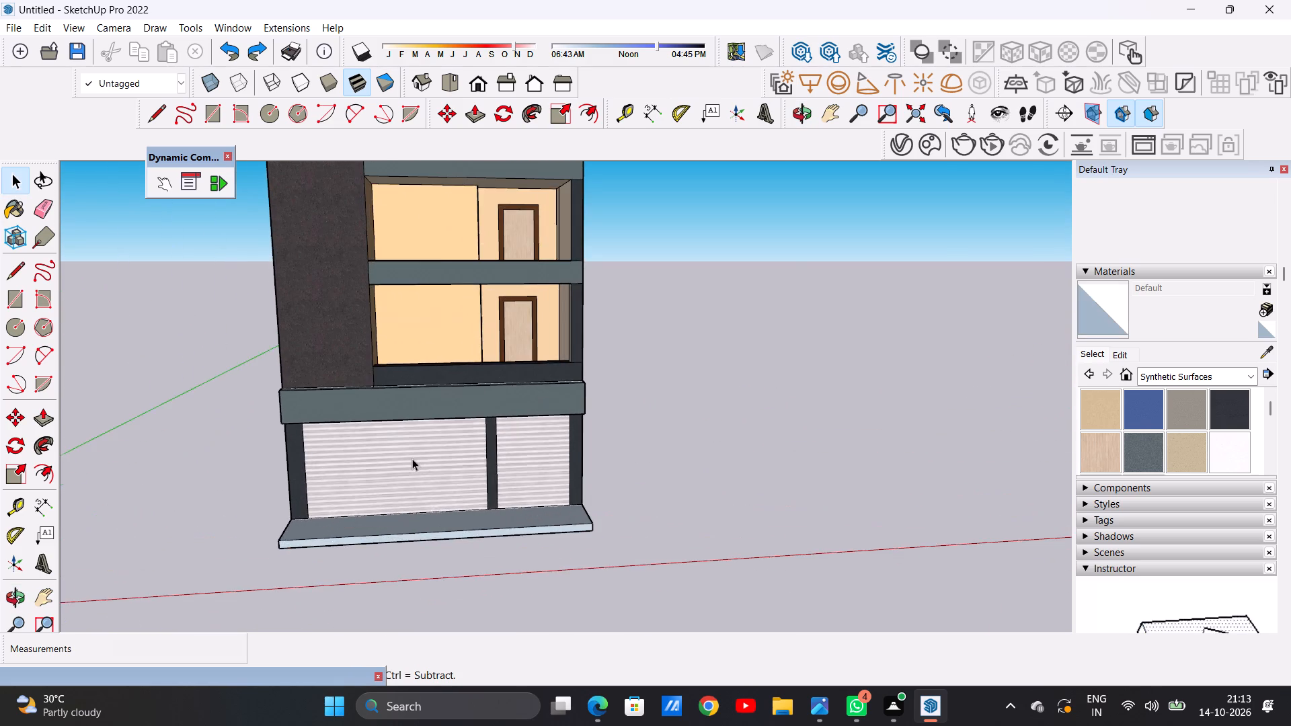
pyautogui.moveTo(409, 458); pyautogui.dragTo(409, 409, button='middle')
pyautogui.scroll(4, 409, 409)
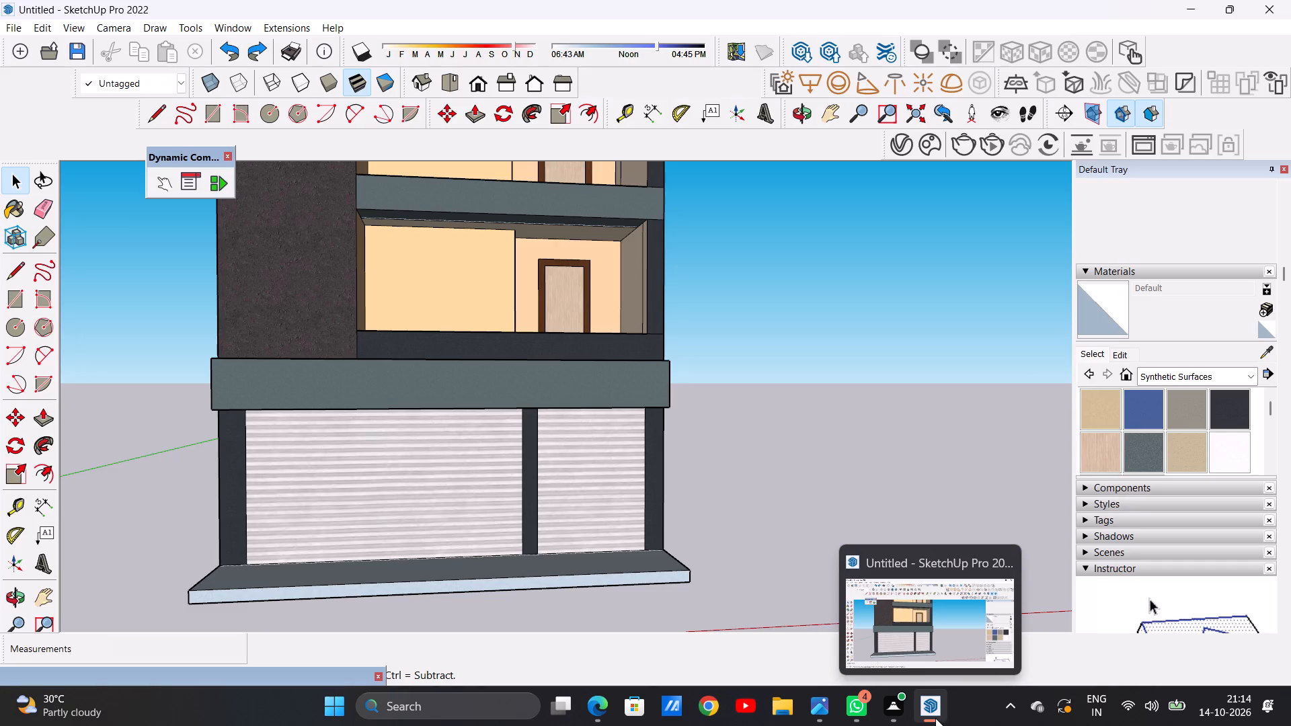
pyautogui.click(909, 645)
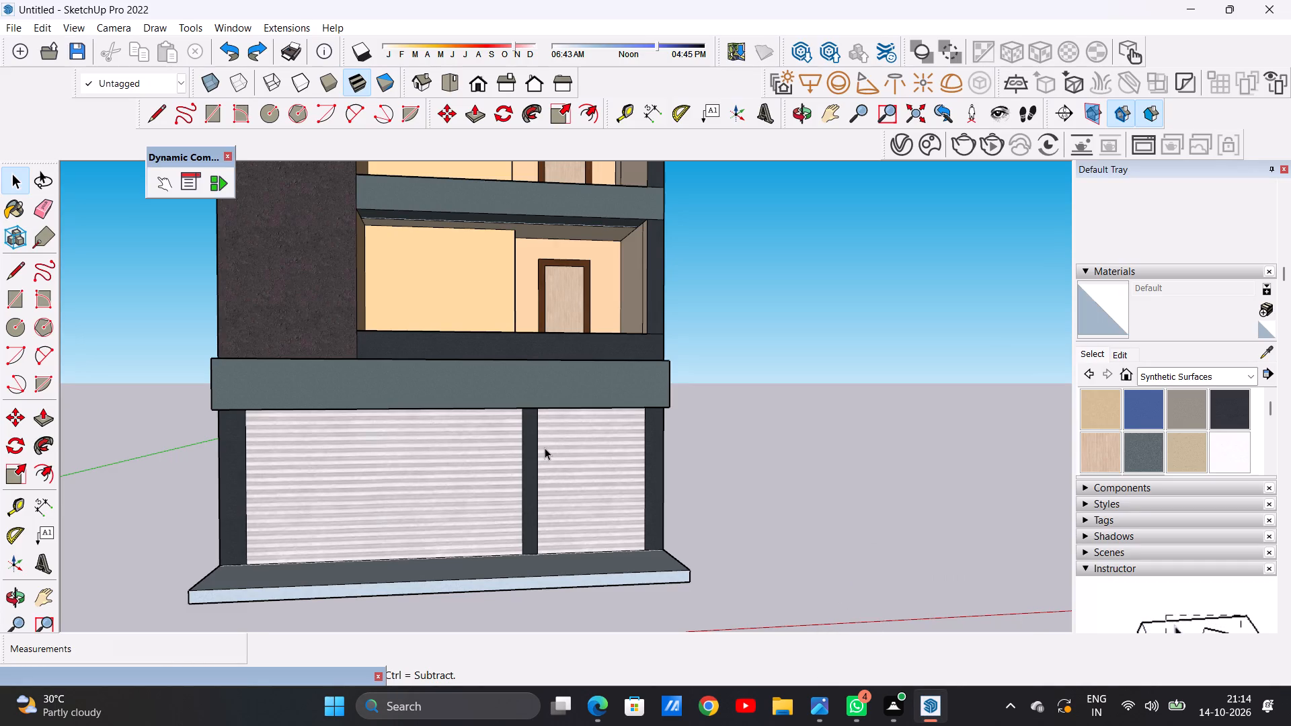
pyautogui.scroll(-7, 582, 396)
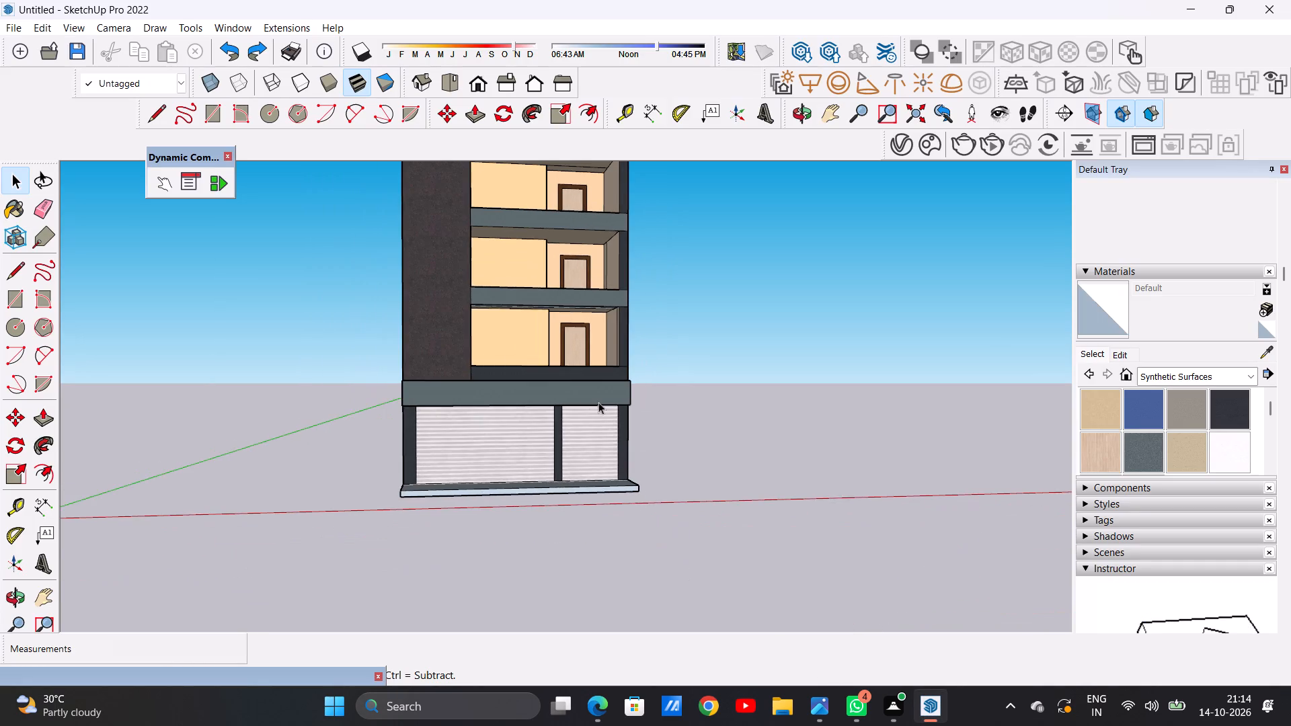
pyautogui.moveTo(598, 402); pyautogui.dragTo(490, 397, button='middle')
pyautogui.scroll(6, 468, 398)
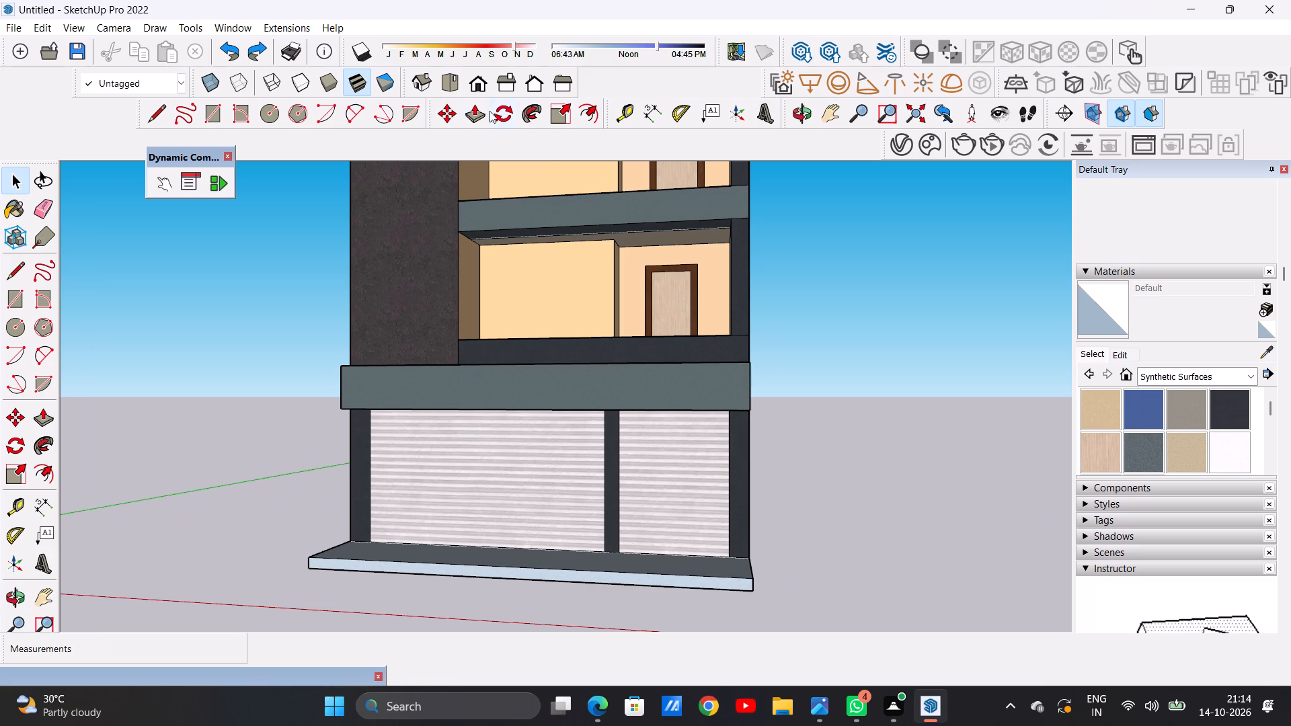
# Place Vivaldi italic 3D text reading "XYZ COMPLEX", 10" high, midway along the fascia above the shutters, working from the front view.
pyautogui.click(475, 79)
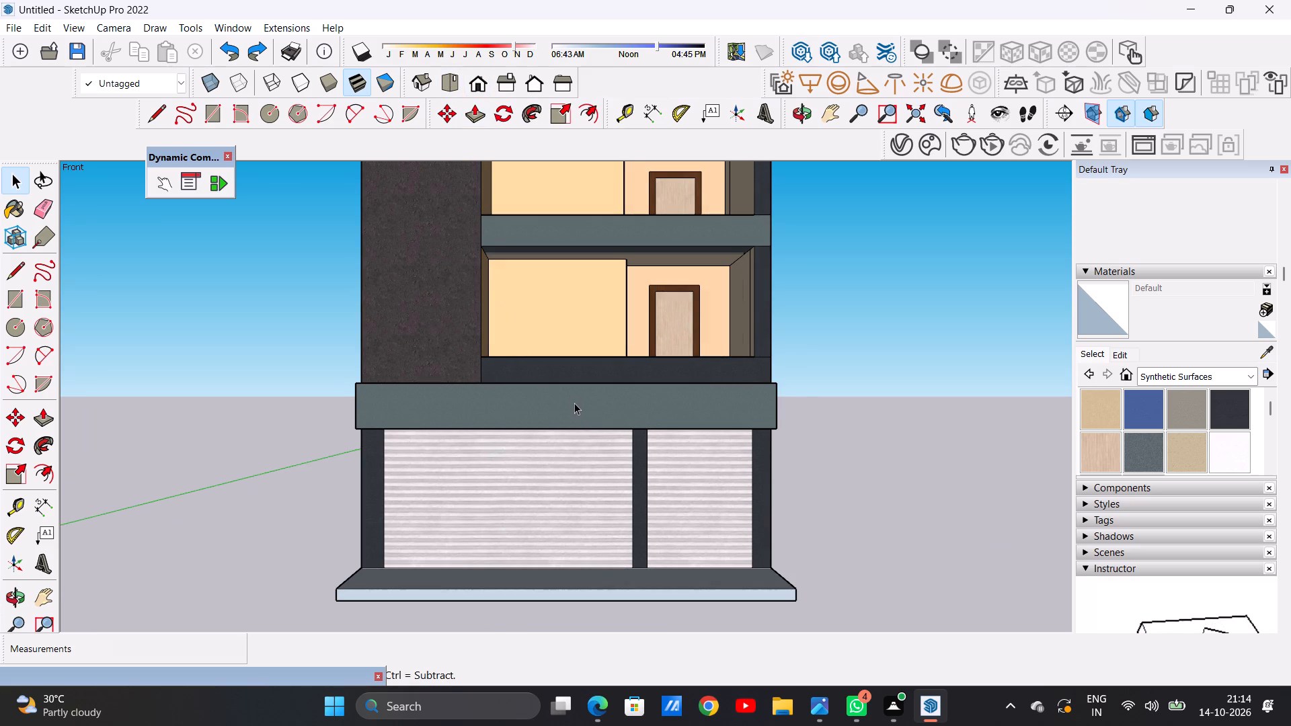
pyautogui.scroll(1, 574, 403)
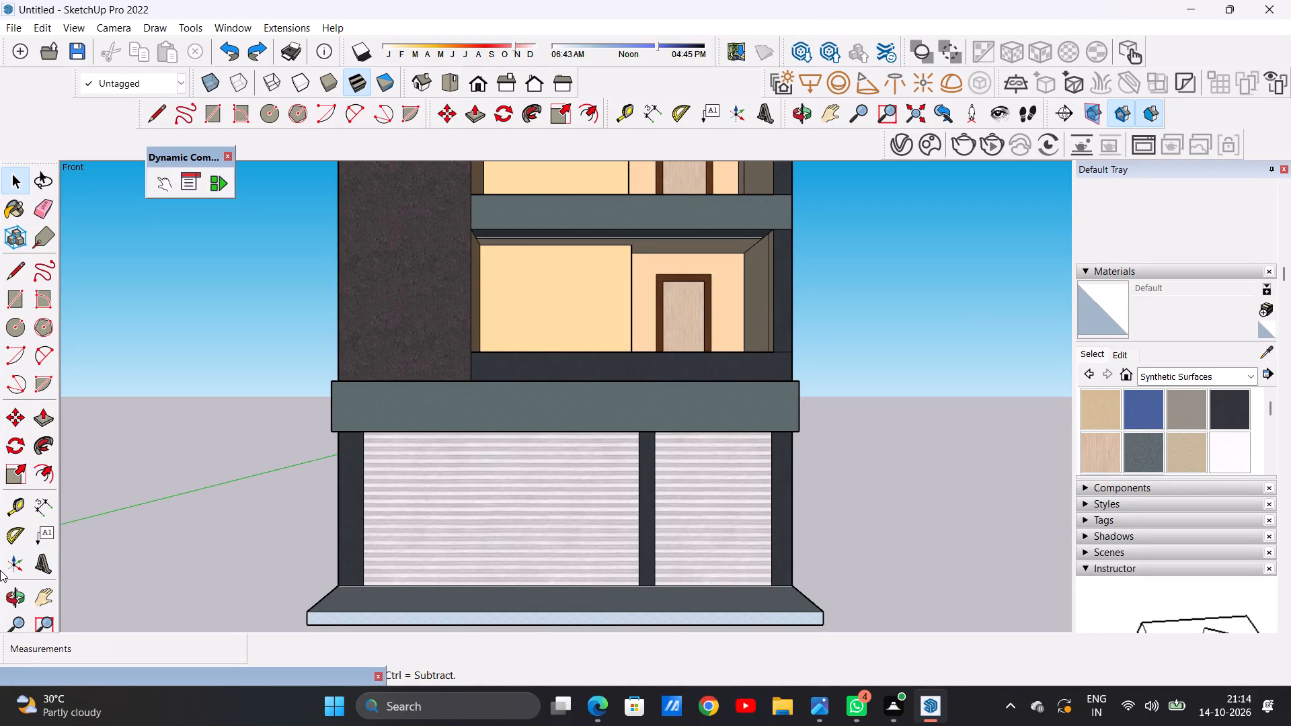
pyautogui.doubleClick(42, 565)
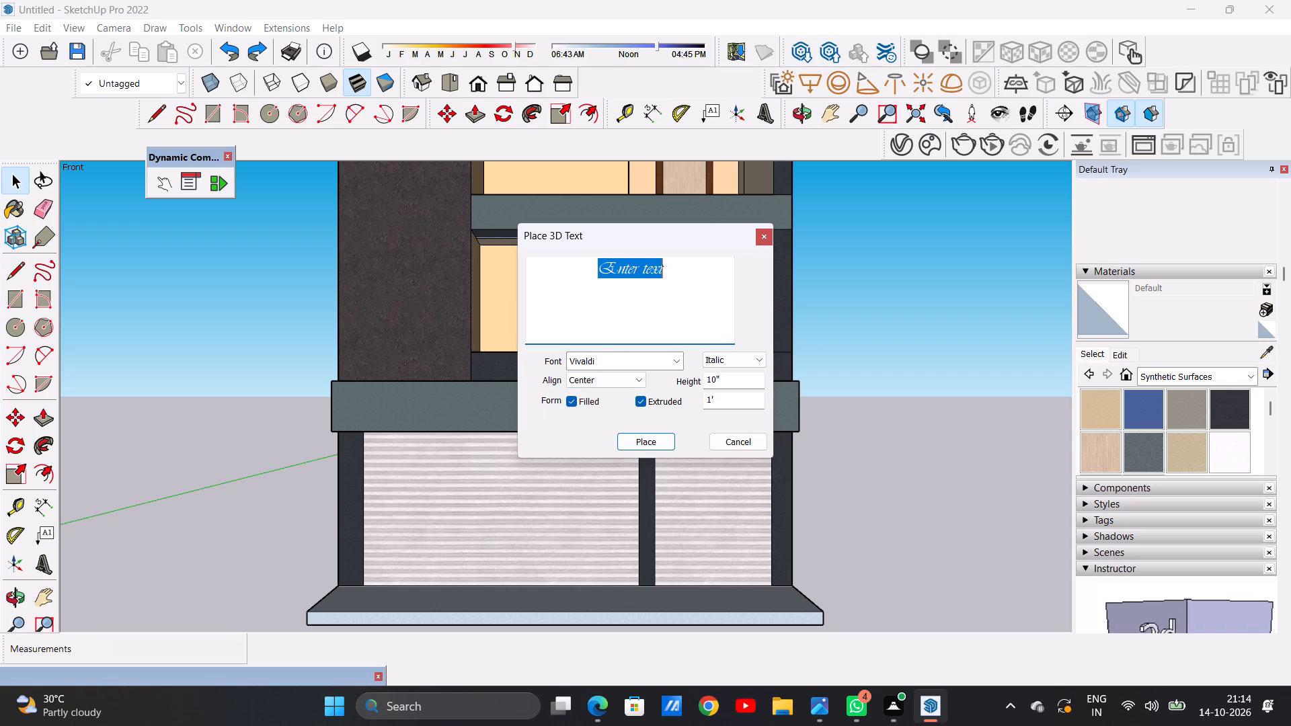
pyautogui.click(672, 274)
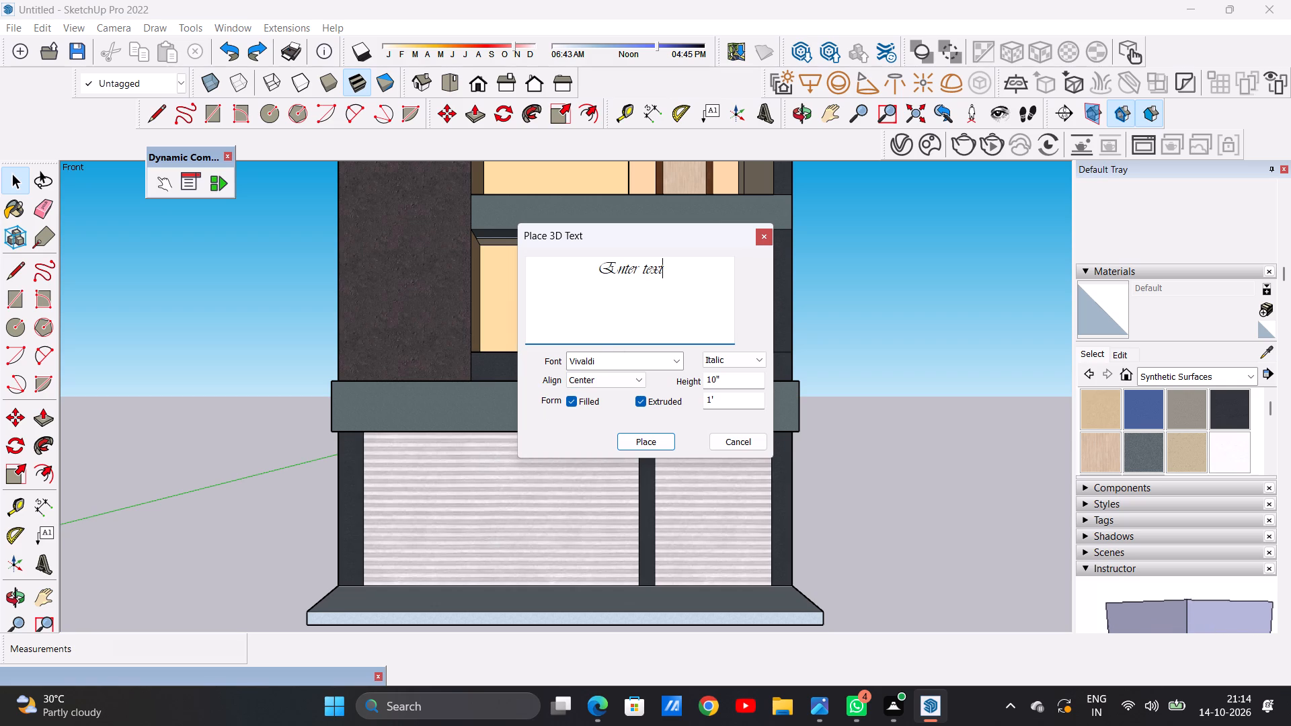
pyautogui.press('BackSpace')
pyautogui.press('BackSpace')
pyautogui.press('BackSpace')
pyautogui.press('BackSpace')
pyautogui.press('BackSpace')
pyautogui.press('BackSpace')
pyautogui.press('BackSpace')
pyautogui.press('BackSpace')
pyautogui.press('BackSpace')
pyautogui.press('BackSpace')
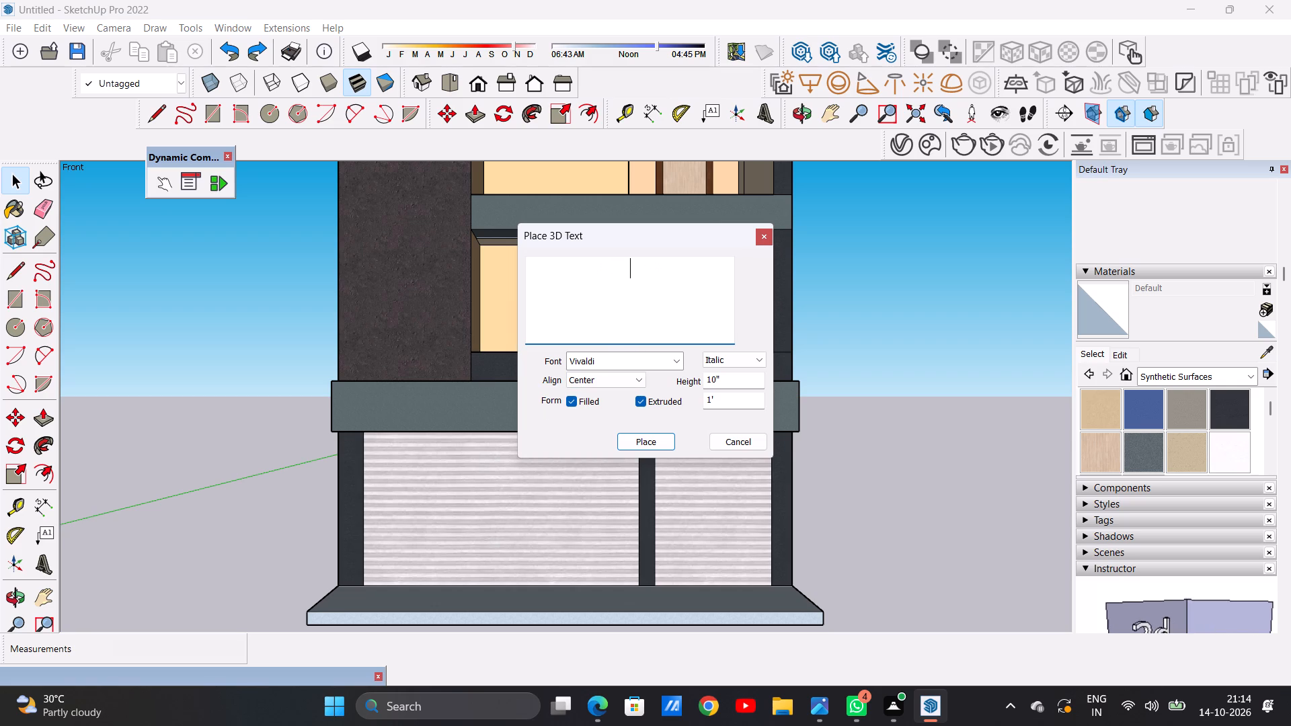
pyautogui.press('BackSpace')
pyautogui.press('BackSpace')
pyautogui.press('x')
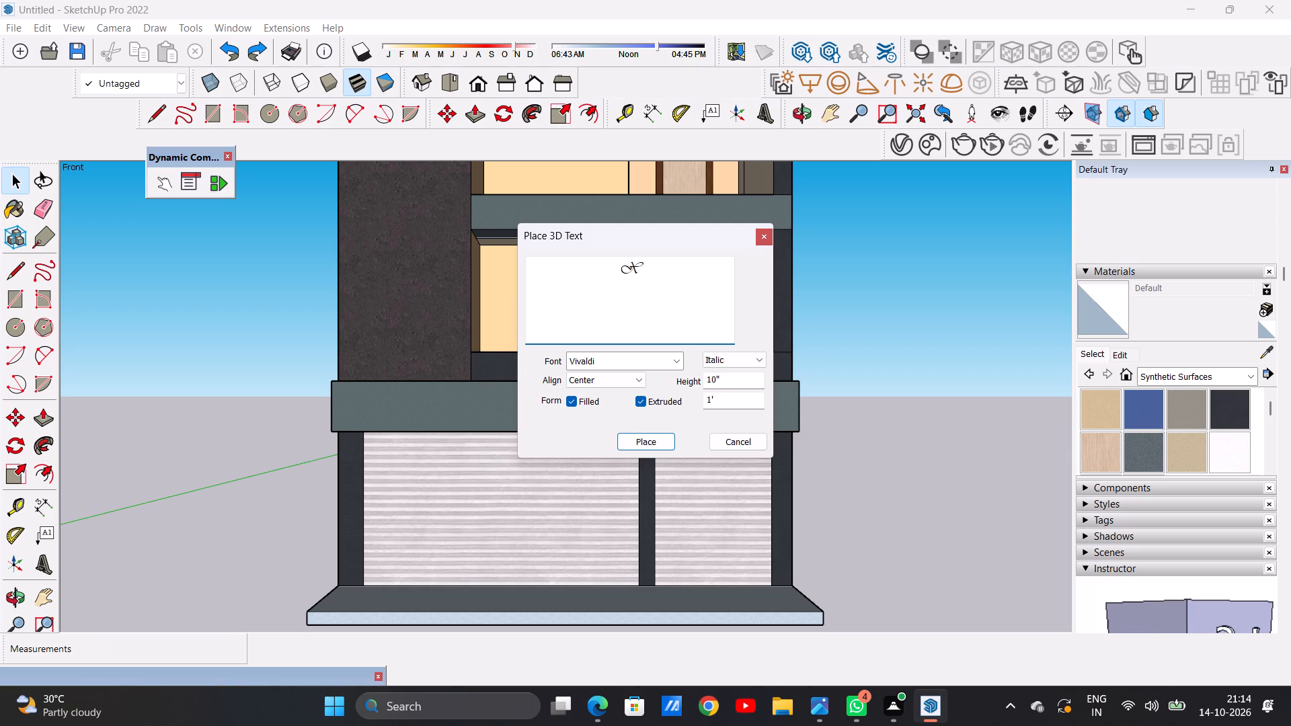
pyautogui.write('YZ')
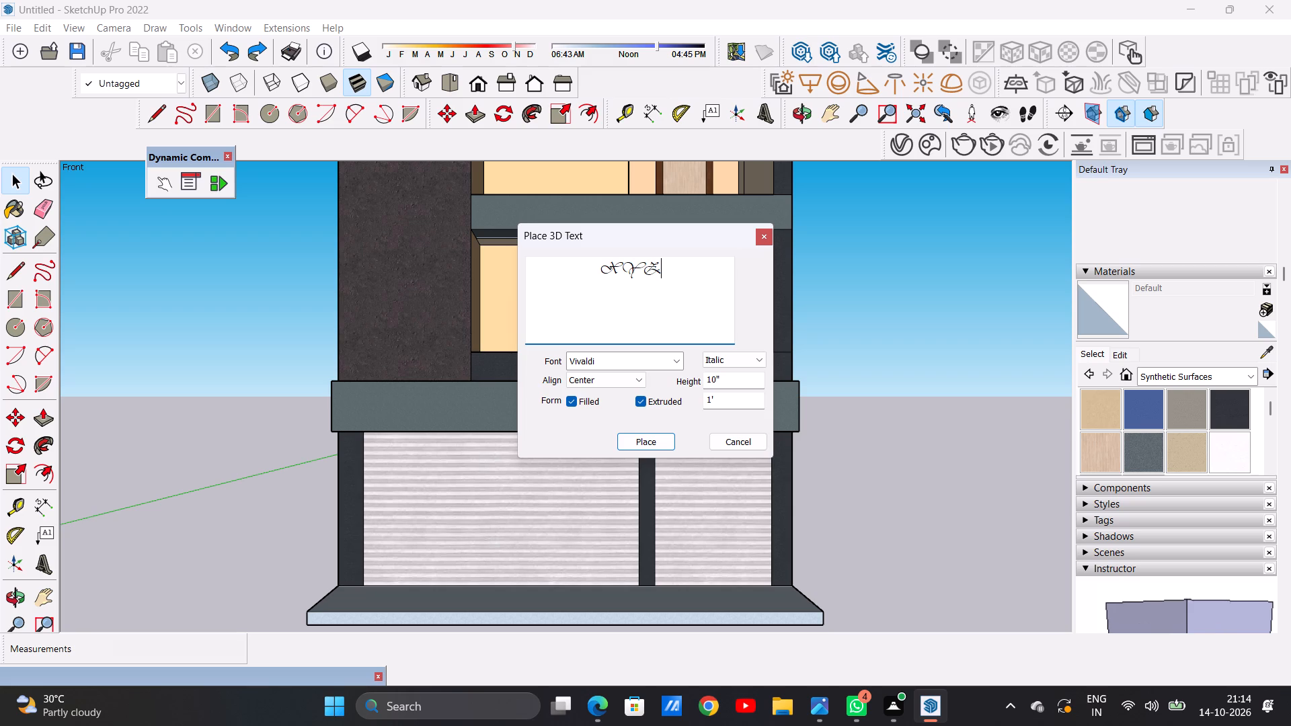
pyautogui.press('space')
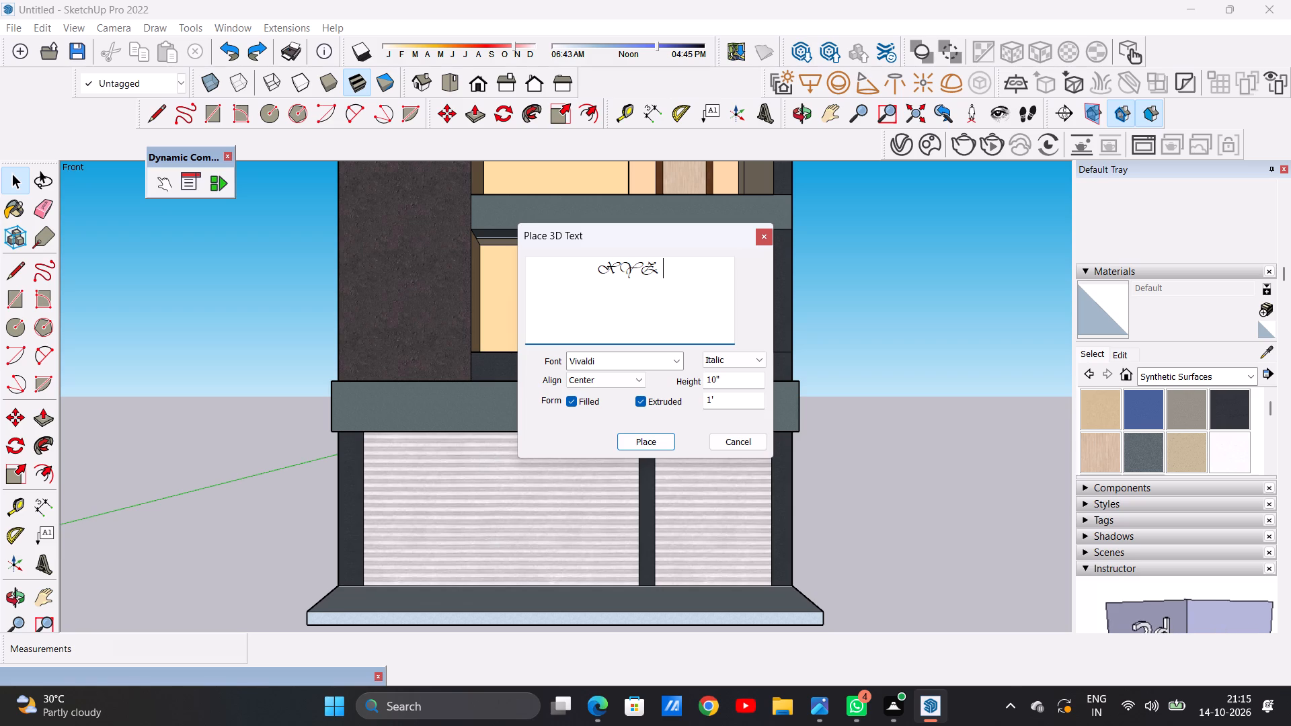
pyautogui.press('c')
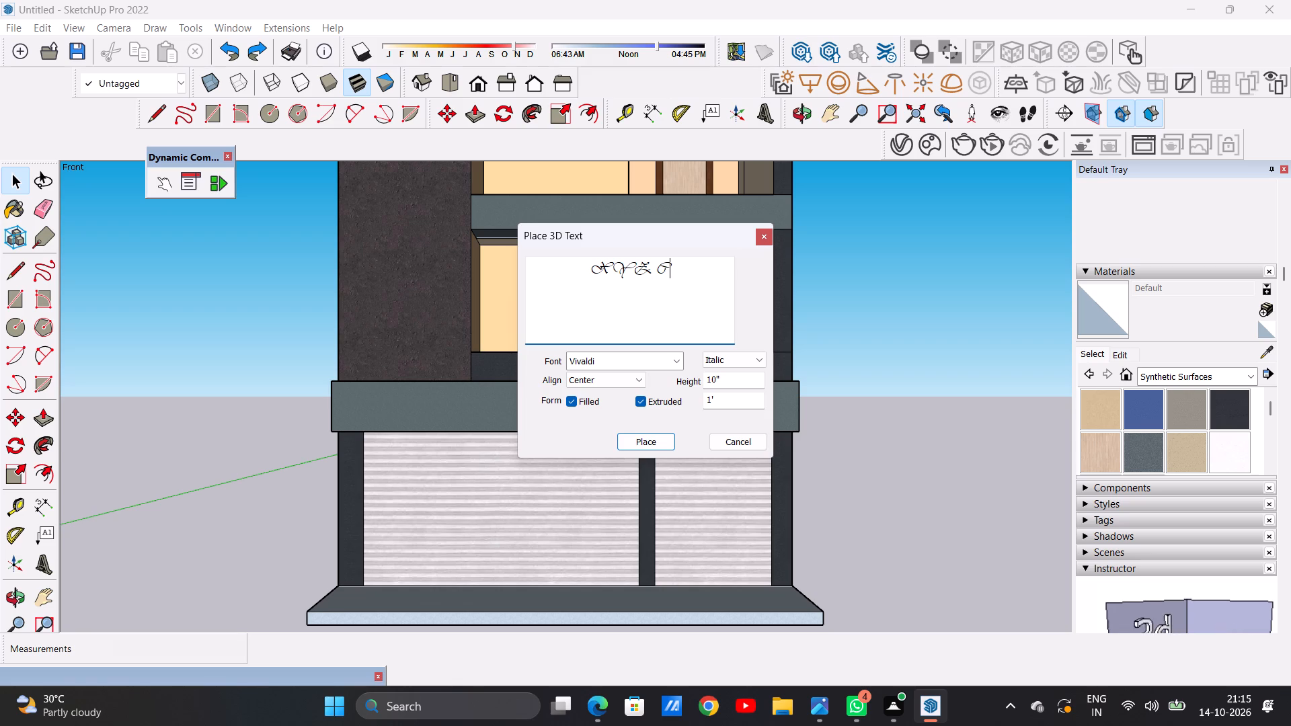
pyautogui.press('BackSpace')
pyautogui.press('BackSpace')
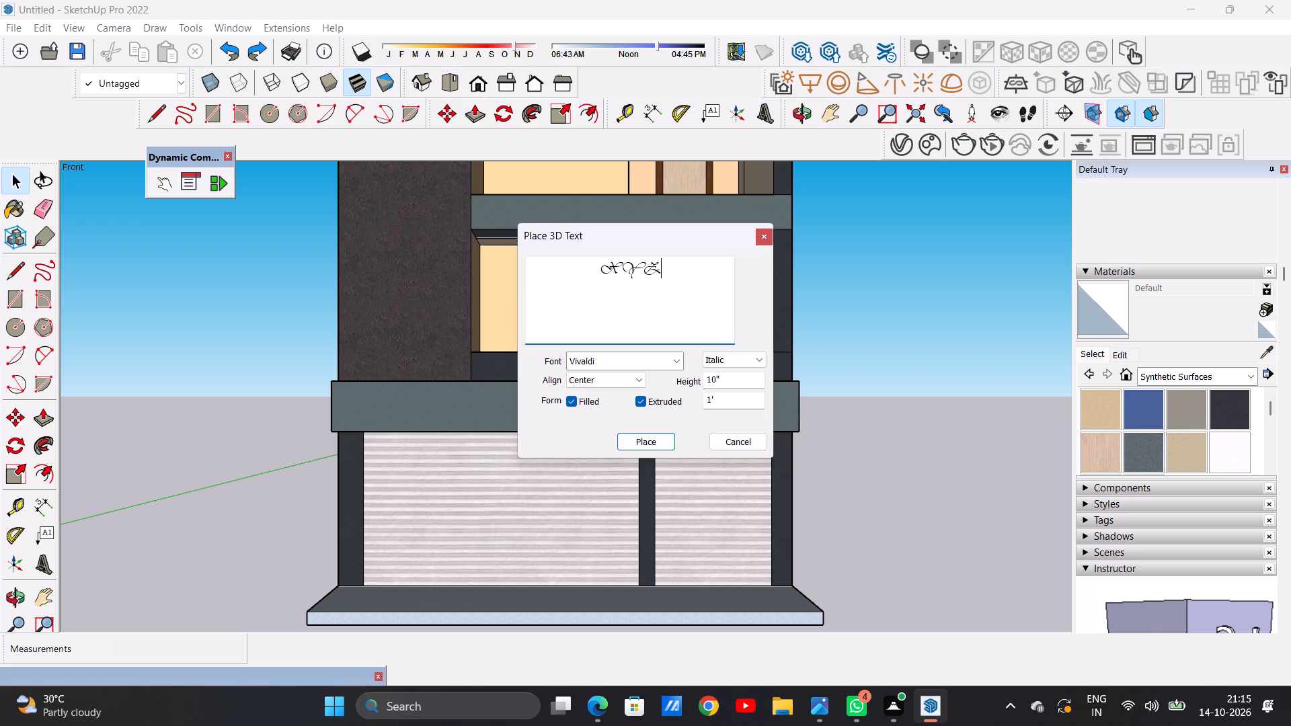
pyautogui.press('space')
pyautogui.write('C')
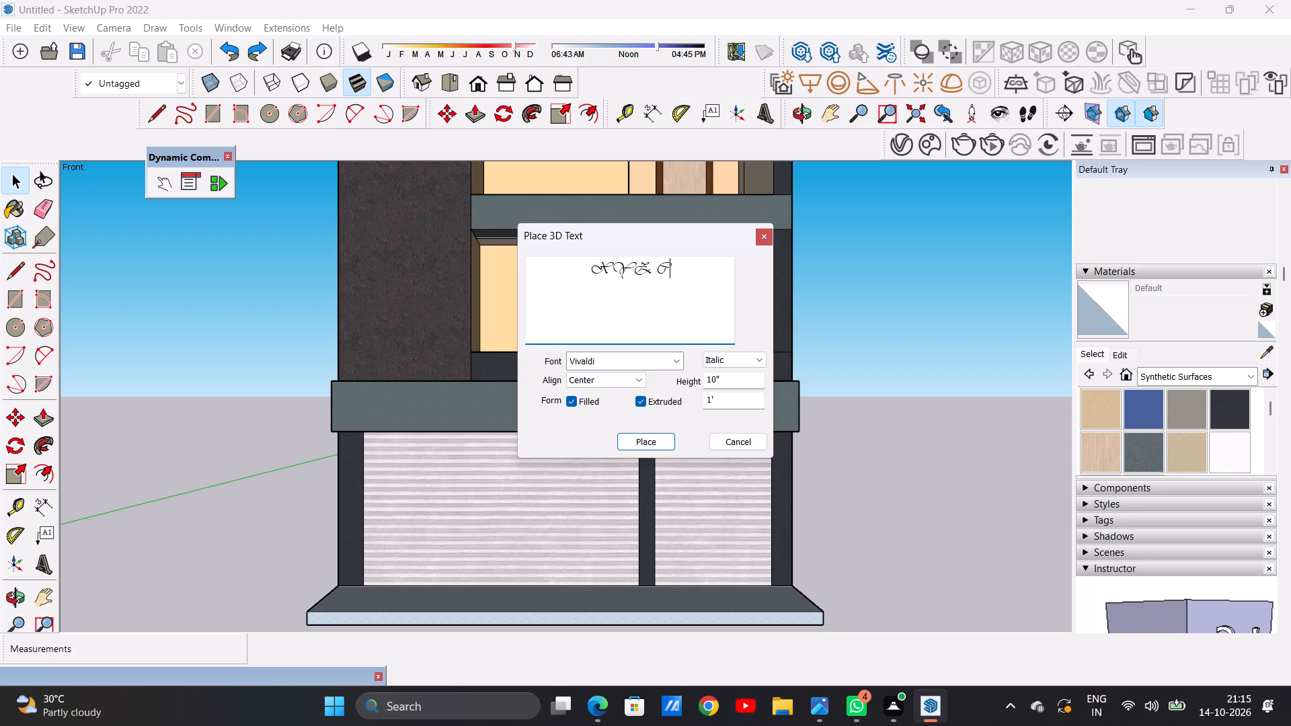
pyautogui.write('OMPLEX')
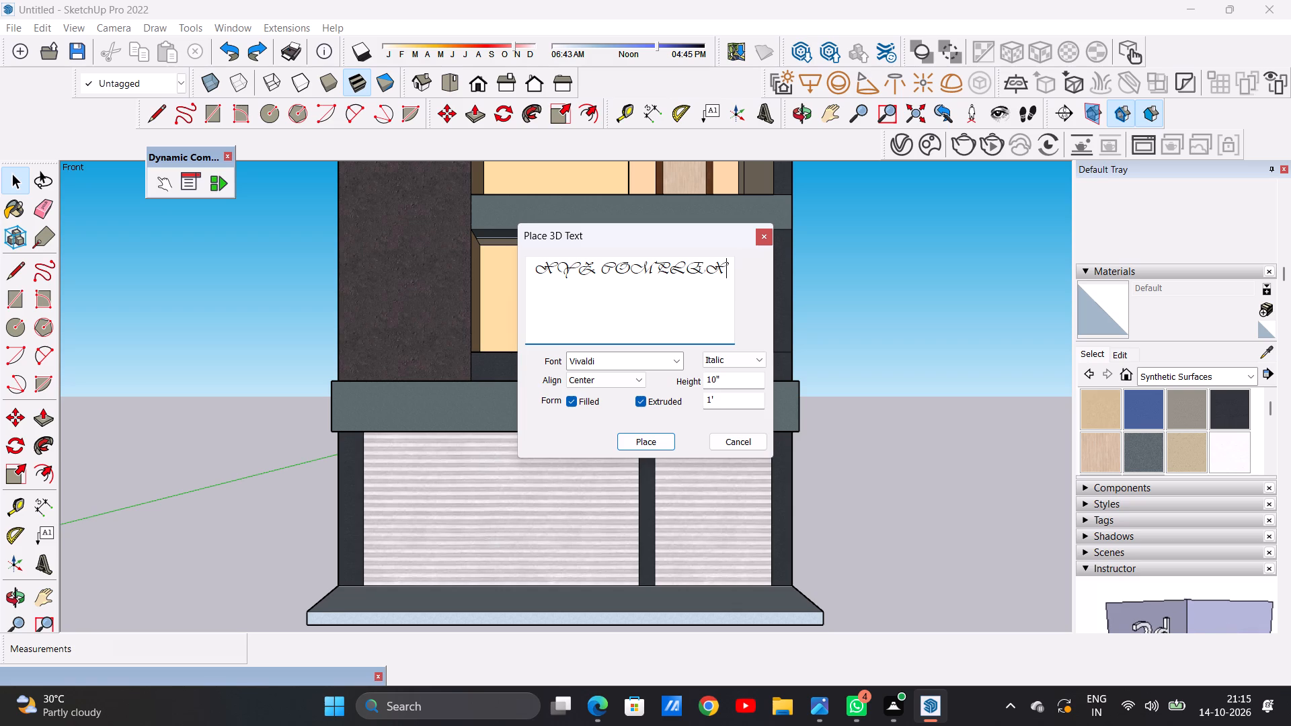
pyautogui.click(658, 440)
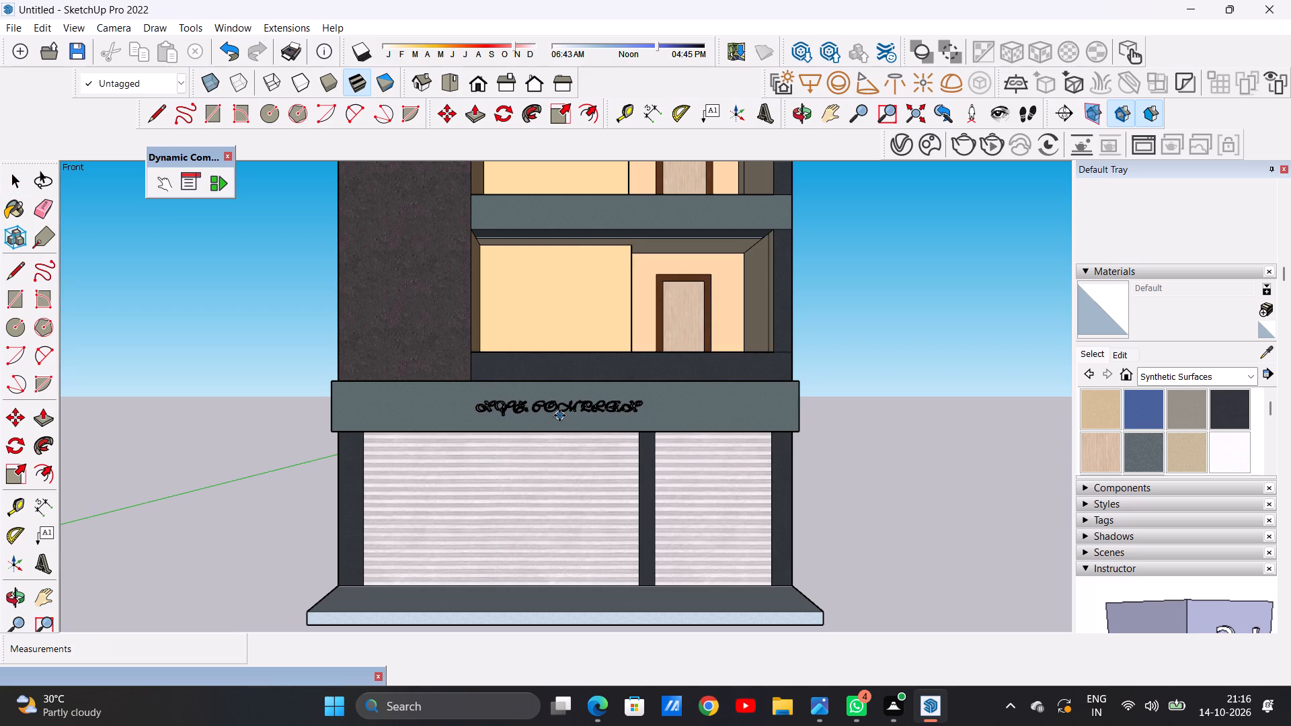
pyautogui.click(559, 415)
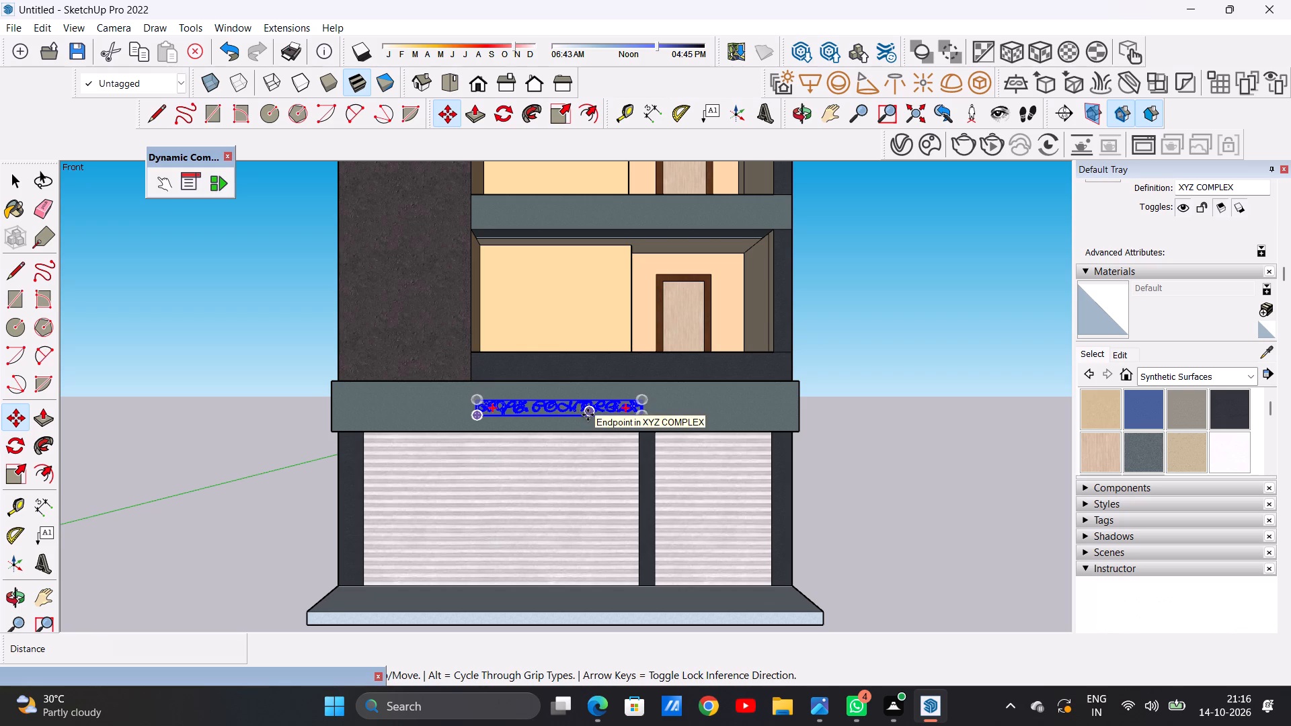
# Examine the 3D sign lettering on the fascia up close from the front for legibility.
pyautogui.press('space')
pyautogui.scroll(7, 568, 410)
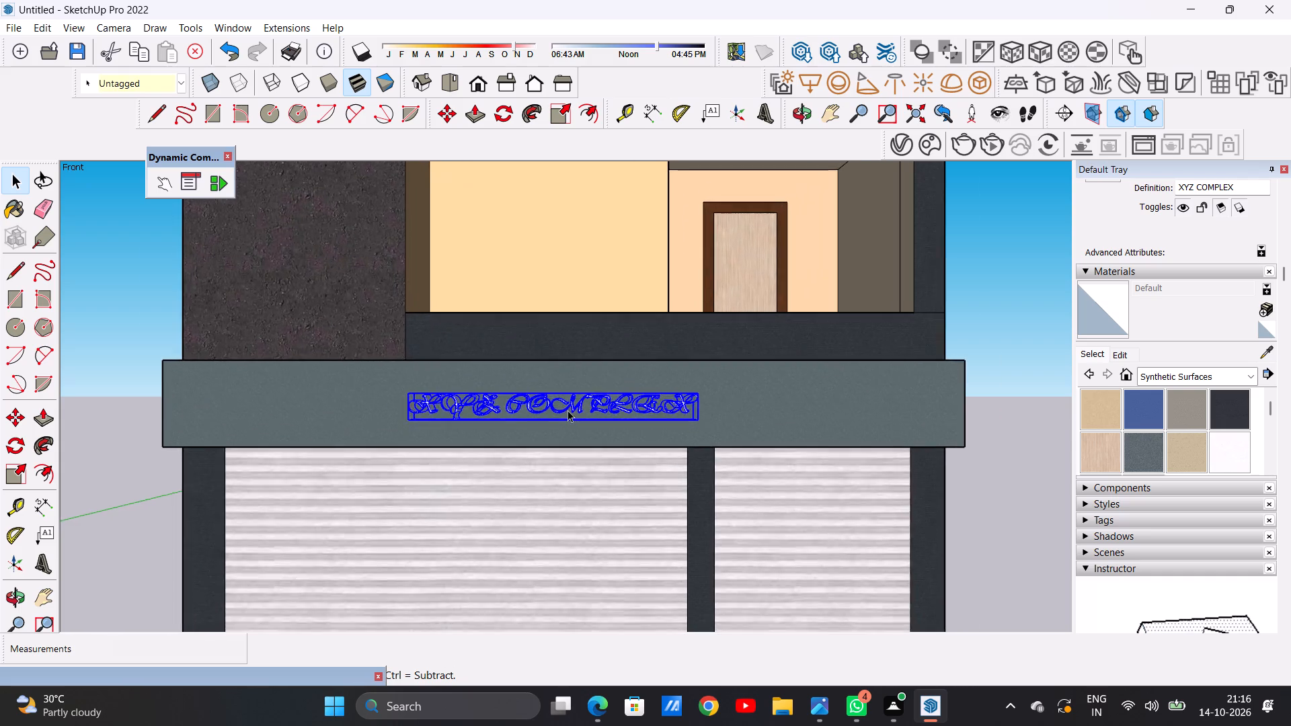
pyautogui.scroll(10, 568, 410)
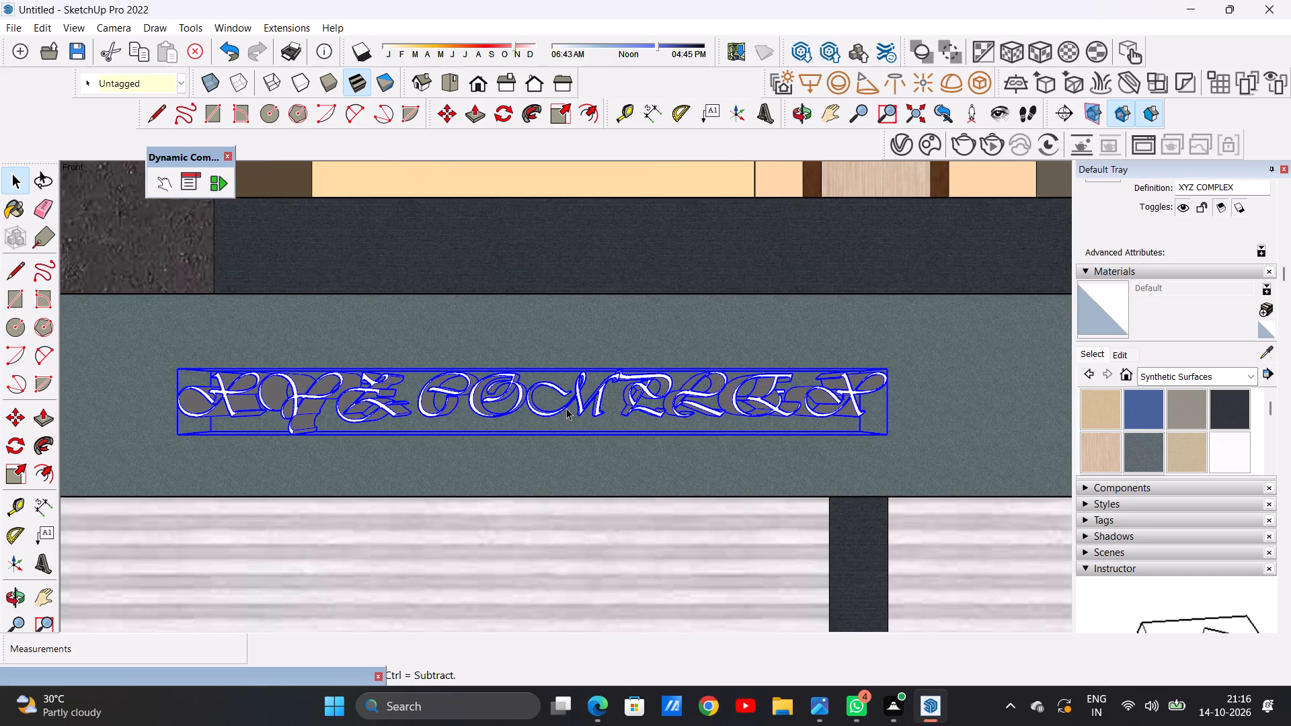
pyautogui.scroll(-5, 576, 395)
pyautogui.scroll(4, 541, 382)
pyautogui.scroll(-6, 540, 382)
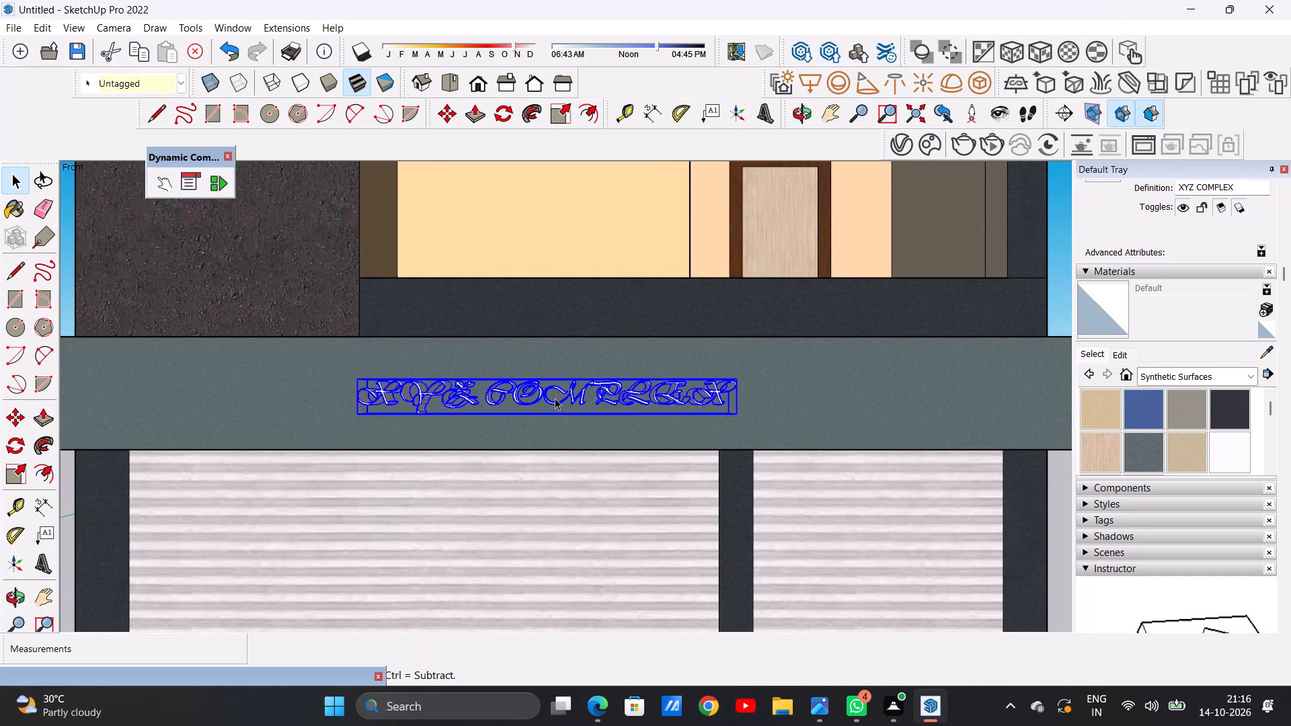
pyautogui.click(555, 398)
pyautogui.scroll(14, 555, 398)
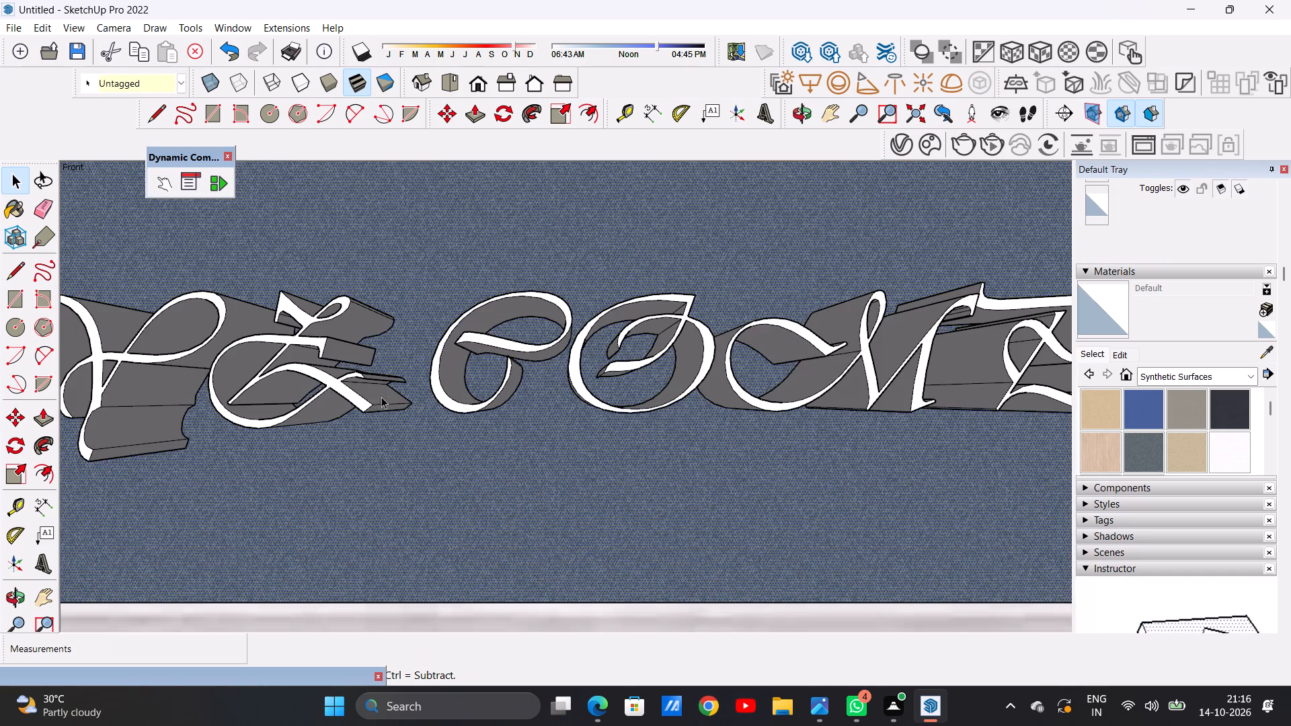
# Examine from oblique angles how far the extruded sign letters project from the fascia.
pyautogui.scroll(-17, 492, 380)
pyautogui.moveTo(635, 354); pyautogui.dragTo(498, 444, button='middle')
pyautogui.scroll(7, 501, 436)
pyautogui.moveTo(432, 415); pyautogui.dragTo(552, 395, button='middle')
pyautogui.scroll(-8, 496, 396)
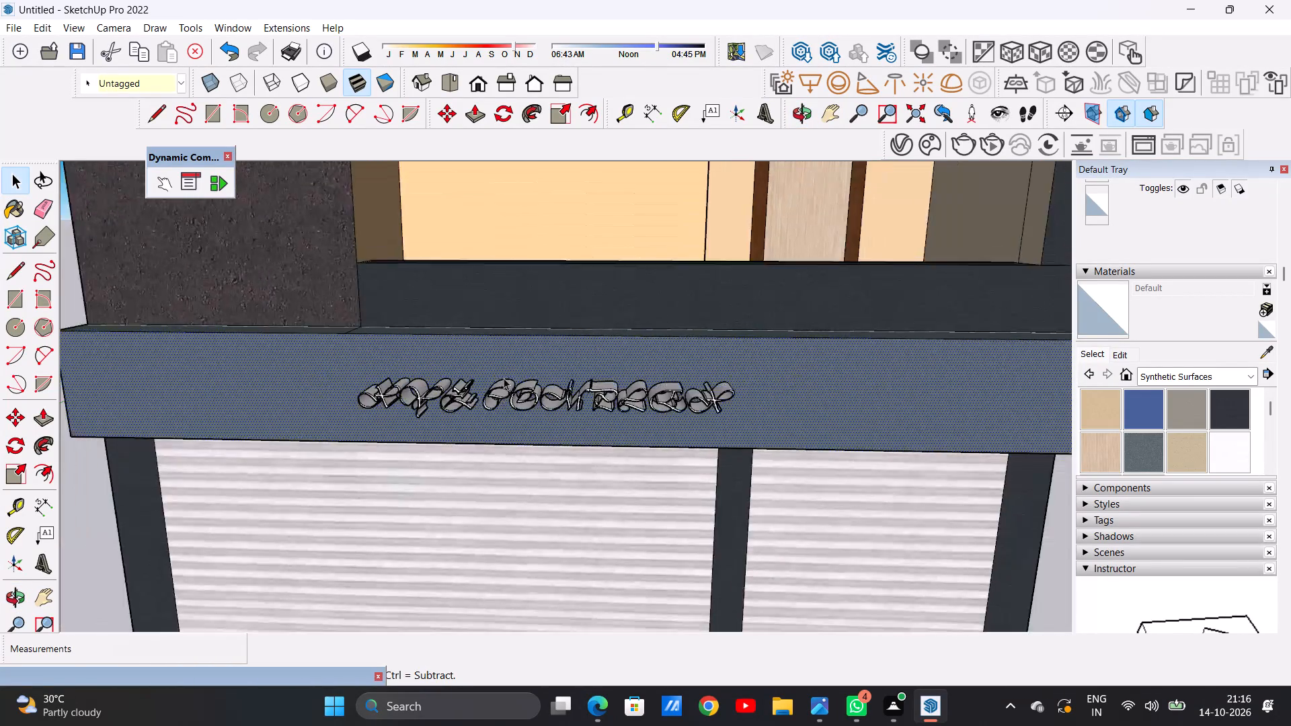
pyautogui.scroll(-5, 504, 378)
pyautogui.scroll(6, 530, 399)
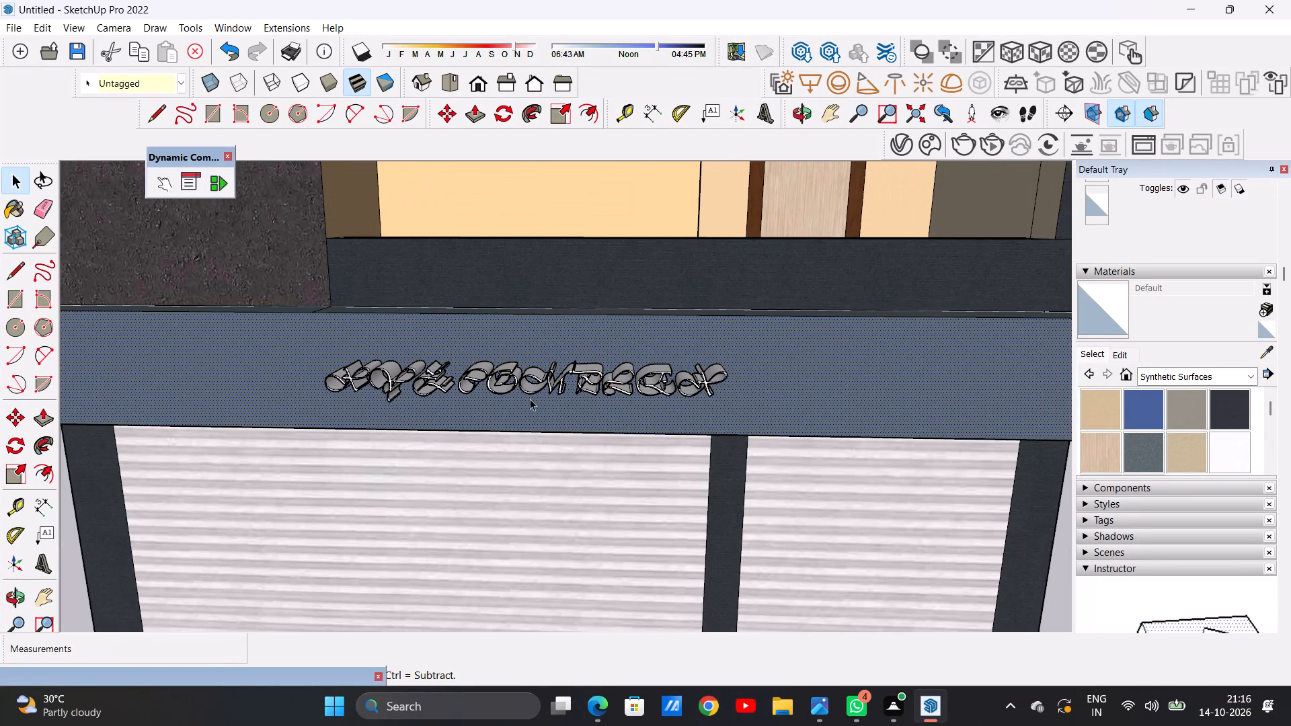
pyautogui.scroll(-5, 530, 370)
pyautogui.scroll(6, 528, 382)
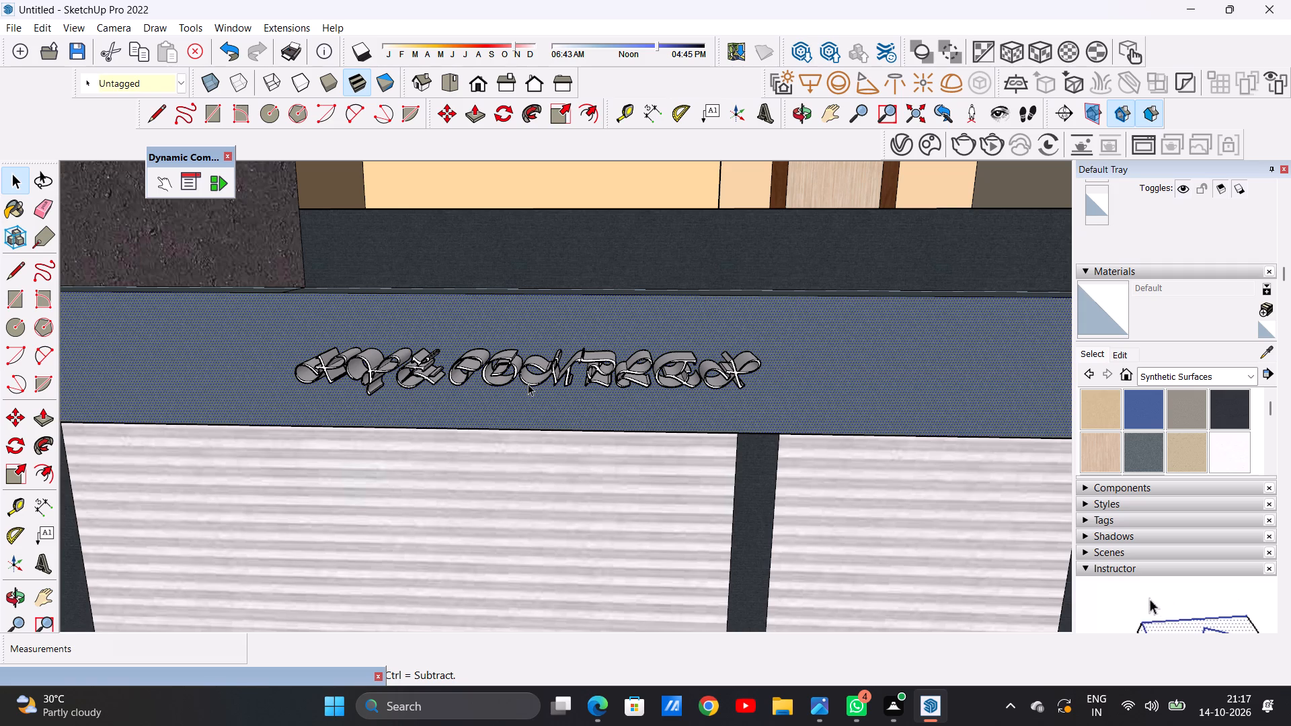
pyautogui.scroll(-9, 528, 384)
pyautogui.moveTo(600, 368); pyautogui.dragTo(574, 365, button='middle')
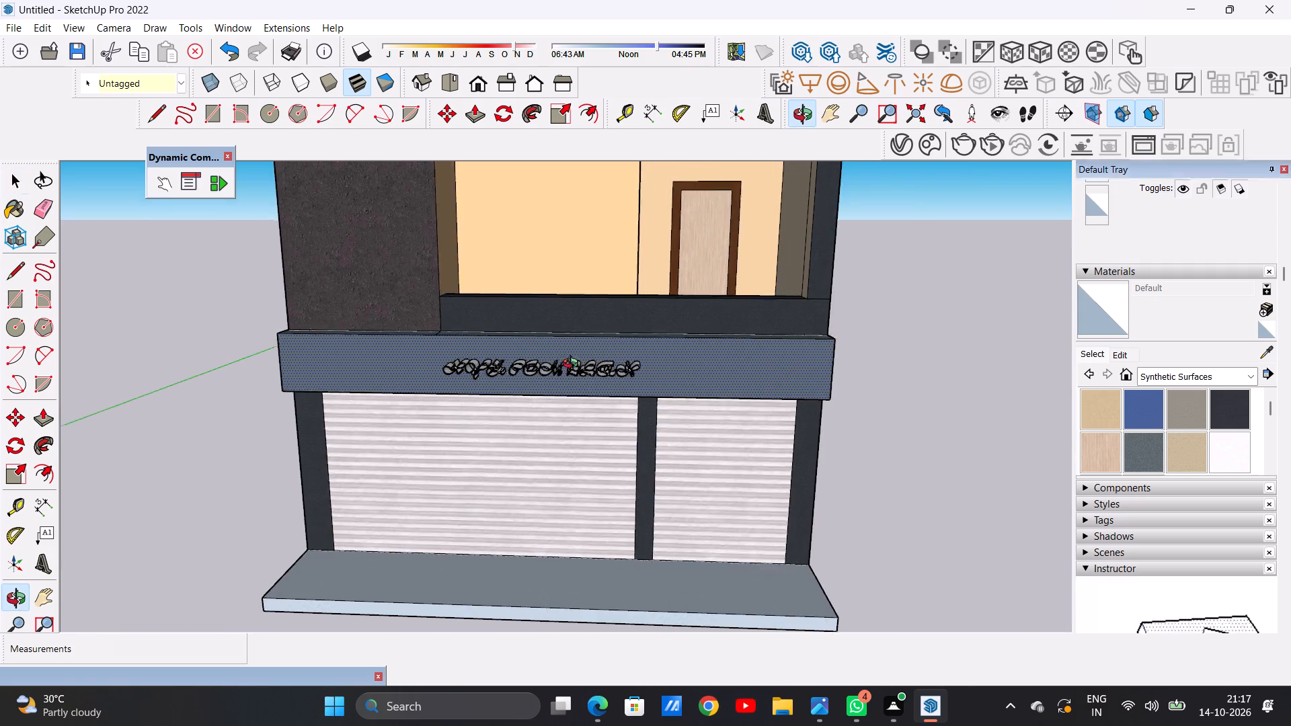
pyautogui.moveTo(574, 365); pyautogui.dragTo(510, 350, button='middle')
pyautogui.scroll(20, 526, 365)
pyautogui.moveTo(529, 376); pyautogui.dragTo(552, 411, button='middle')
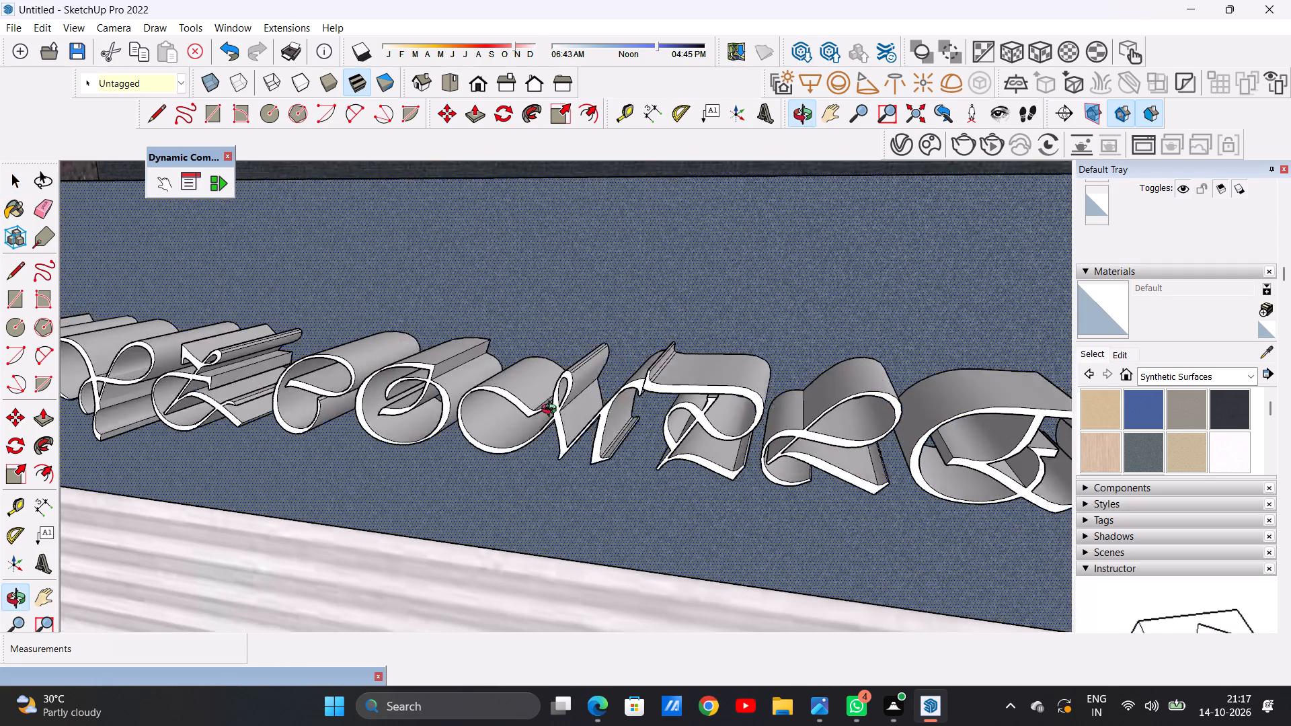
pyautogui.moveTo(552, 411); pyautogui.dragTo(556, 419, button='middle')
pyautogui.scroll(-12, 564, 405)
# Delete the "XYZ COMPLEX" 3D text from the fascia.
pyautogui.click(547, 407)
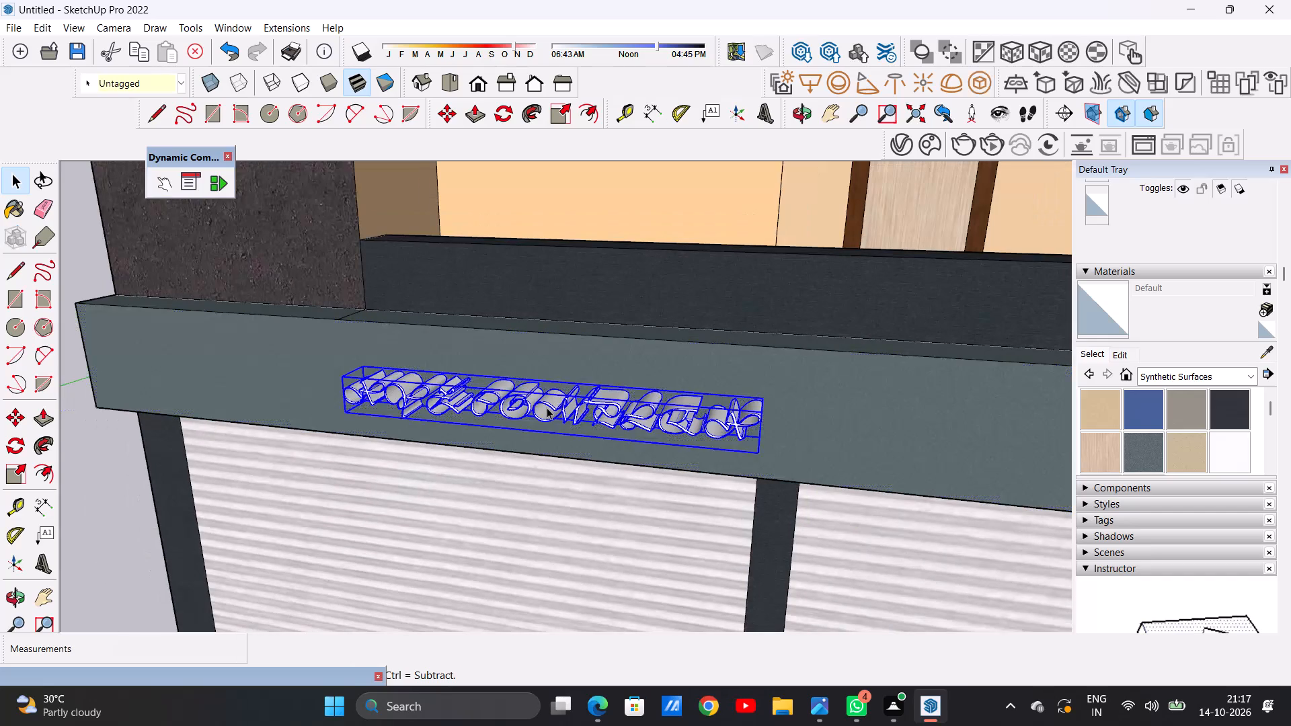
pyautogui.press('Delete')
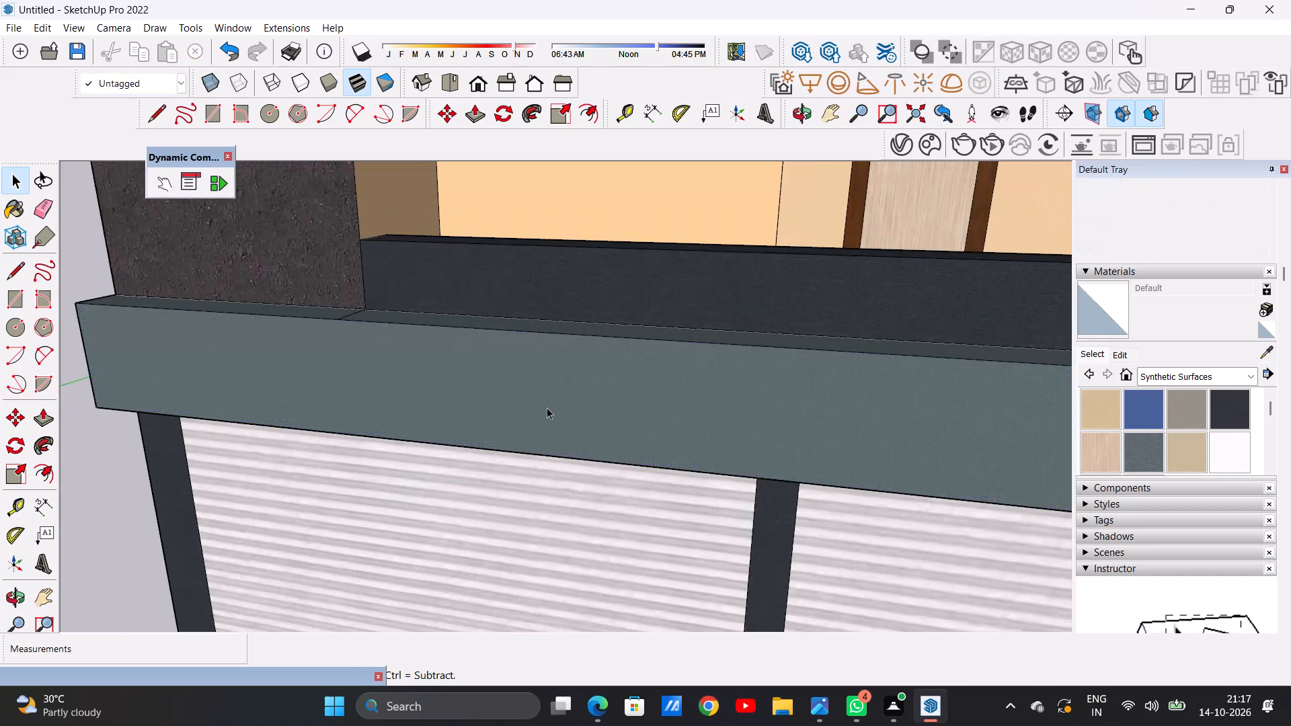
# Set up new 3D text reading "XYZ COMPLEX" in the Wide Latin regular font, centre-aligned, 10" high, filled and extruded.
pyautogui.scroll(-15, 545, 408)
pyautogui.moveTo(571, 416); pyautogui.dragTo(607, 393, button='middle')
pyautogui.scroll(4, 575, 417)
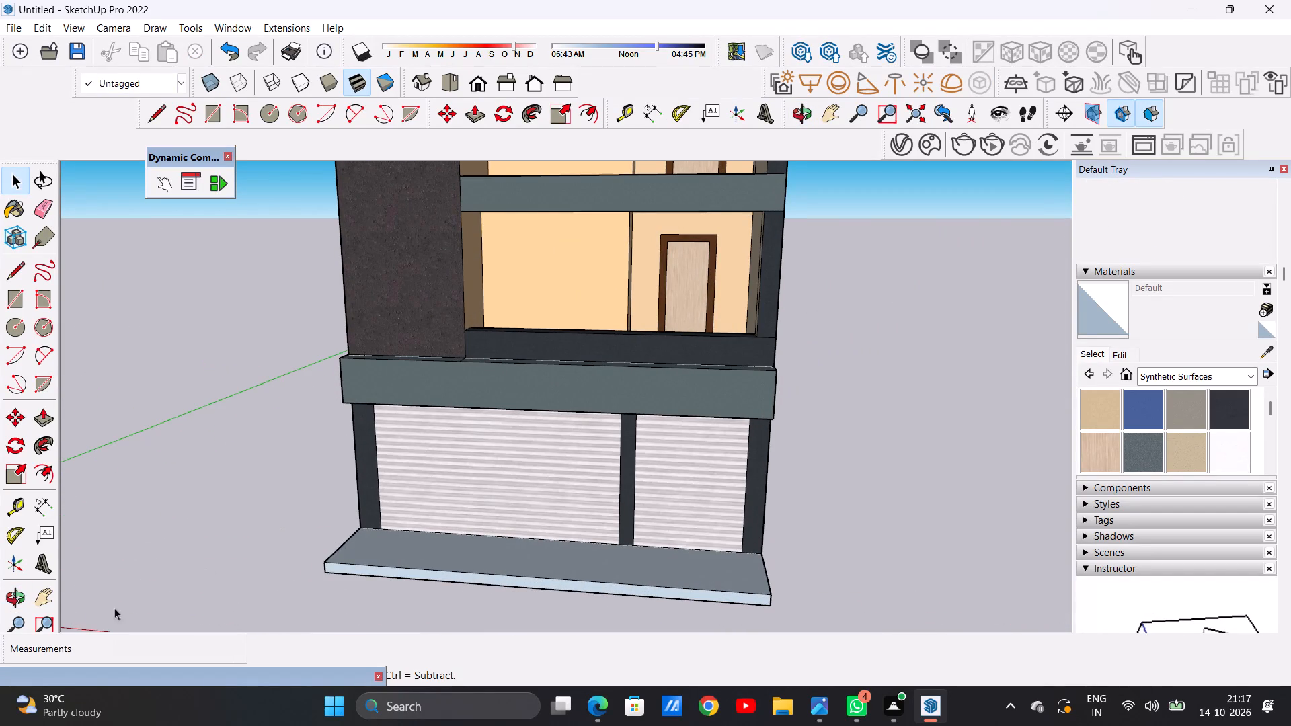
pyautogui.click(39, 567)
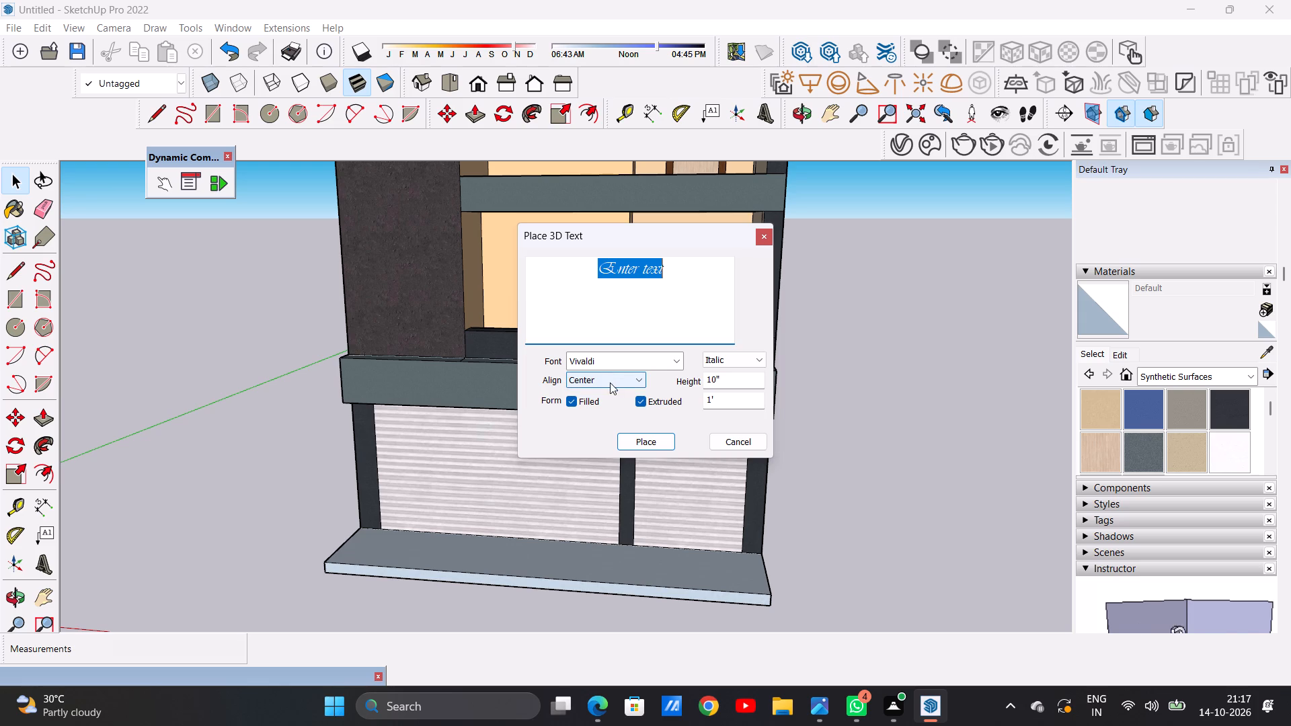
pyautogui.click(673, 362)
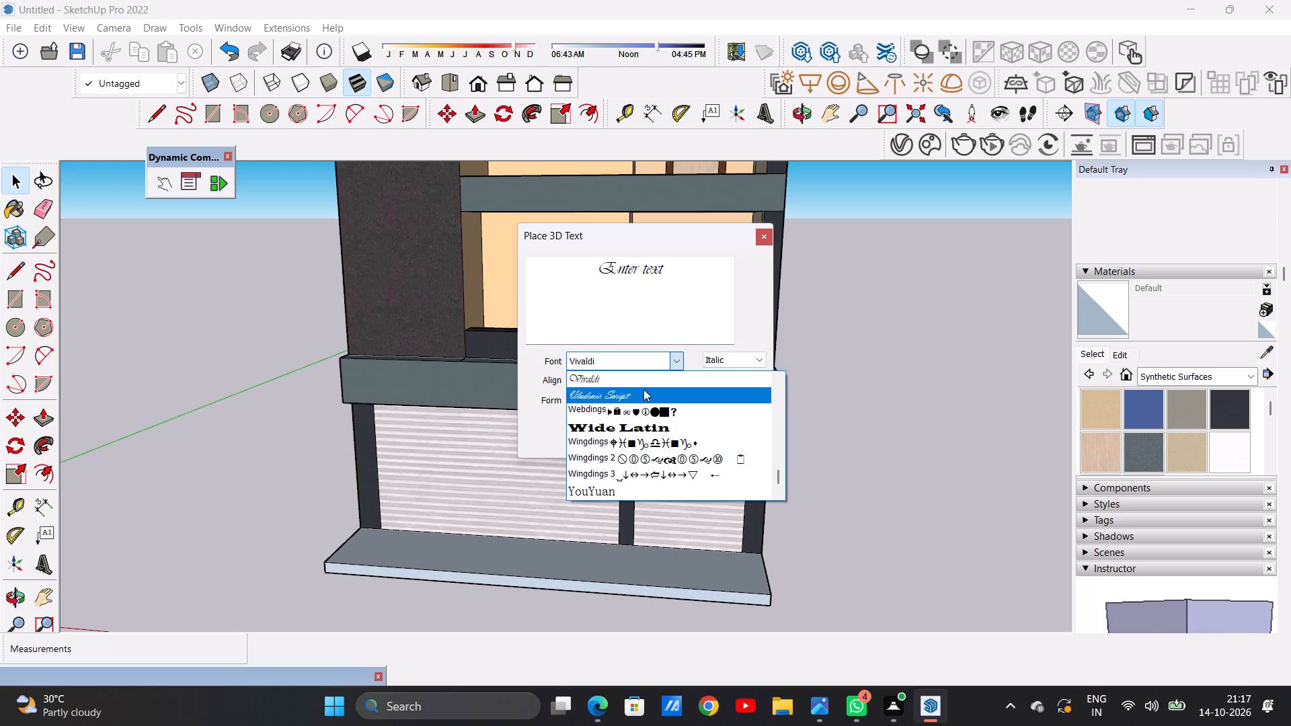
pyautogui.click(616, 427)
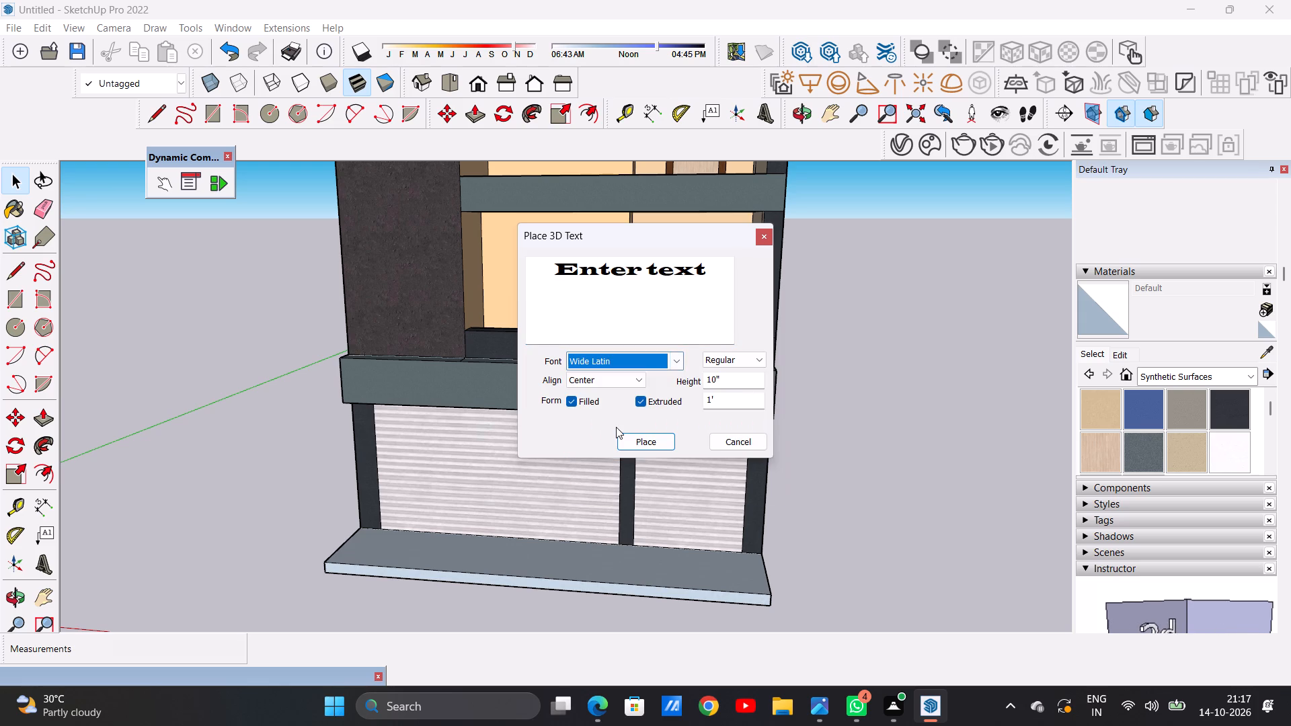
pyautogui.click(602, 271)
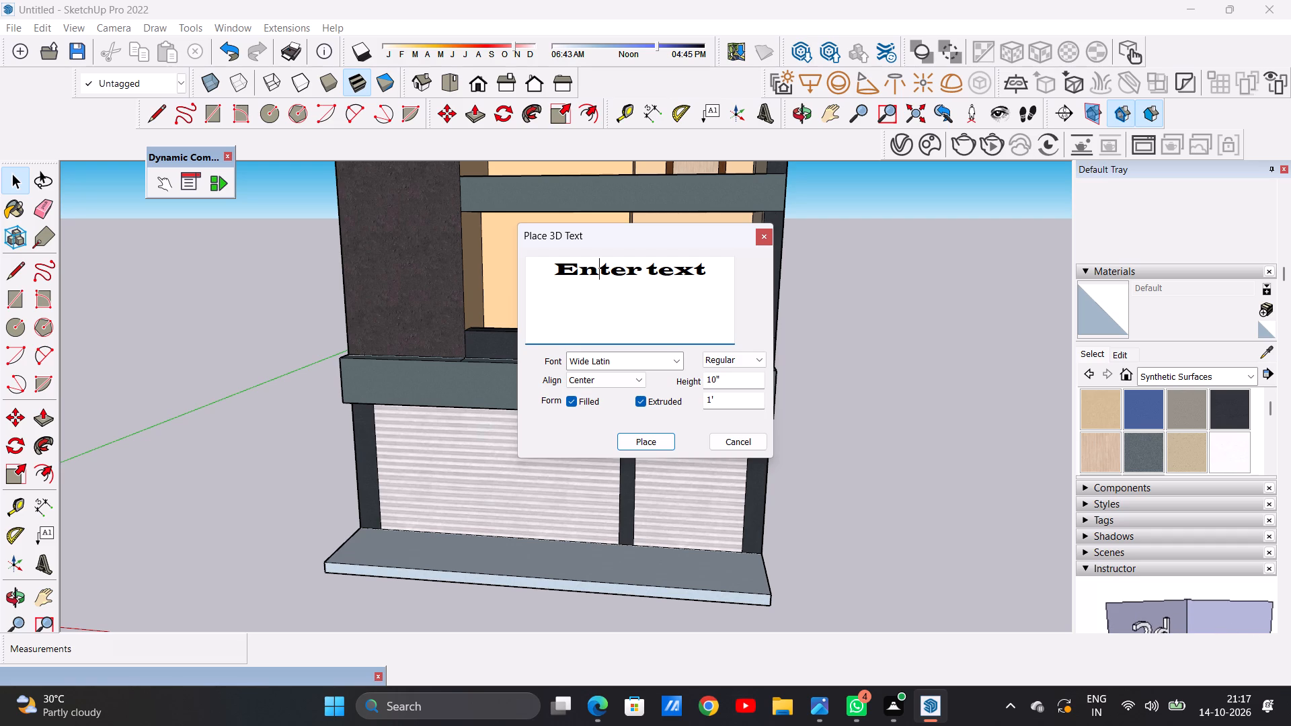
pyautogui.press('x')
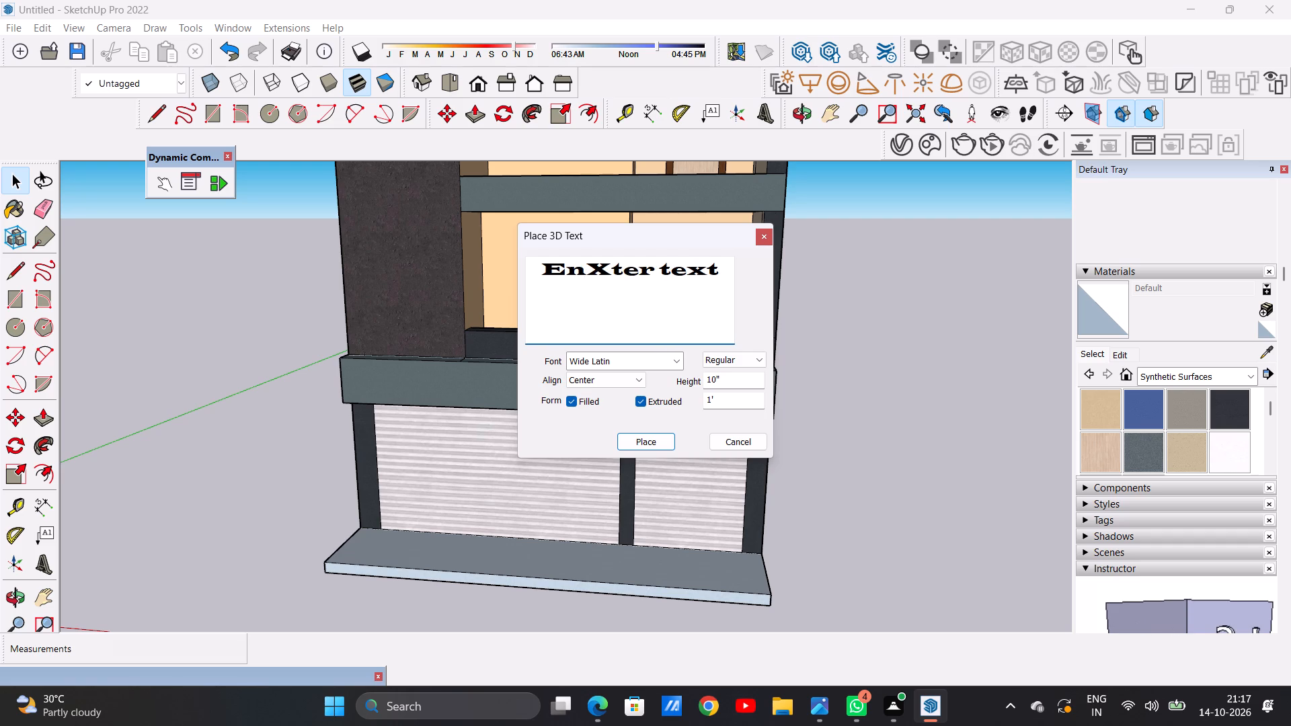
pyautogui.press('space')
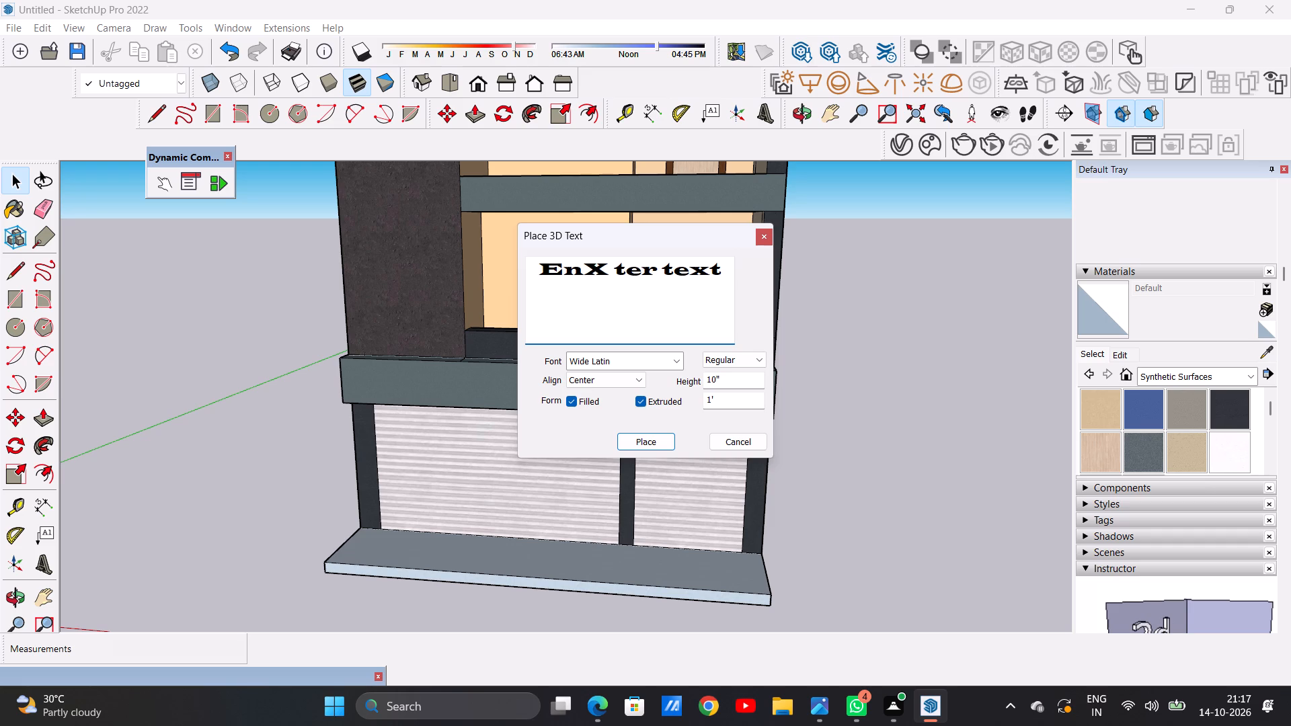
pyautogui.press('Delete')
pyautogui.press('Delete')
pyautogui.press('Delete')
pyautogui.press('Delete')
pyautogui.press('Delete')
pyautogui.press('Delete')
pyautogui.press('Delete')
pyautogui.press('Delete')
pyautogui.press('Delete')
pyautogui.press('Delete')
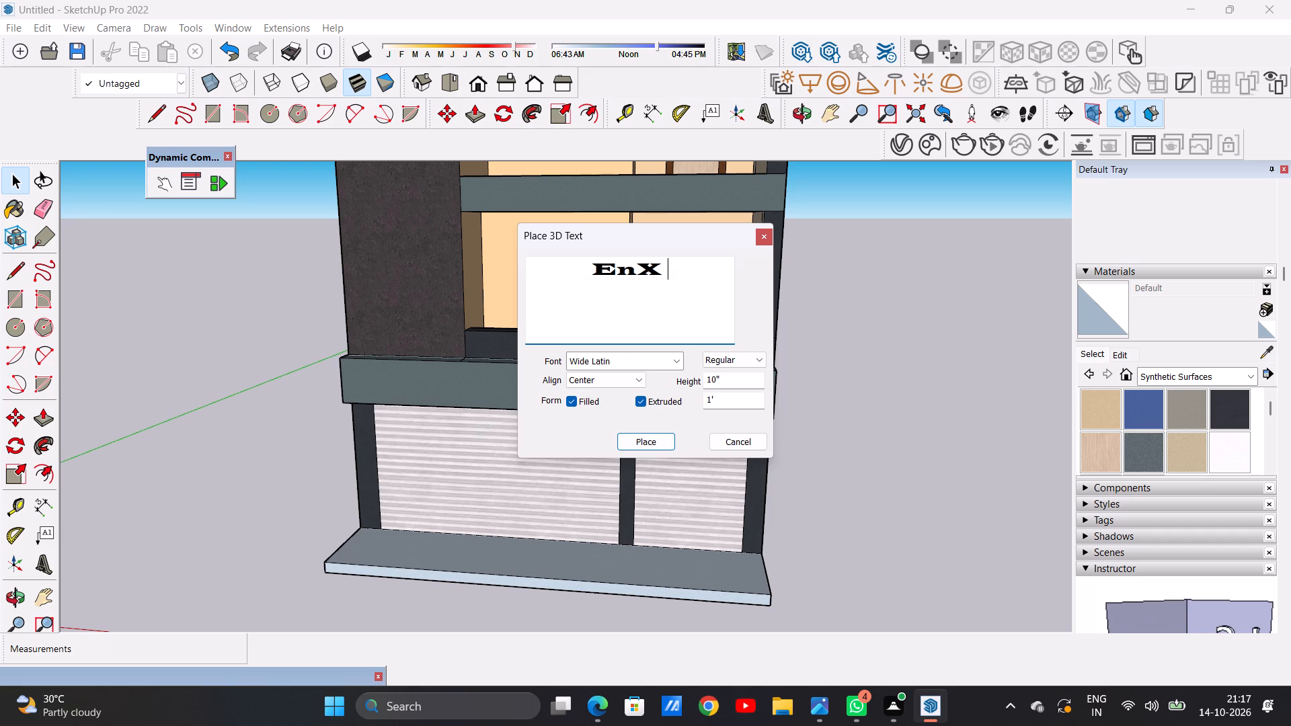
pyautogui.press('Delete')
pyautogui.press('Delete')
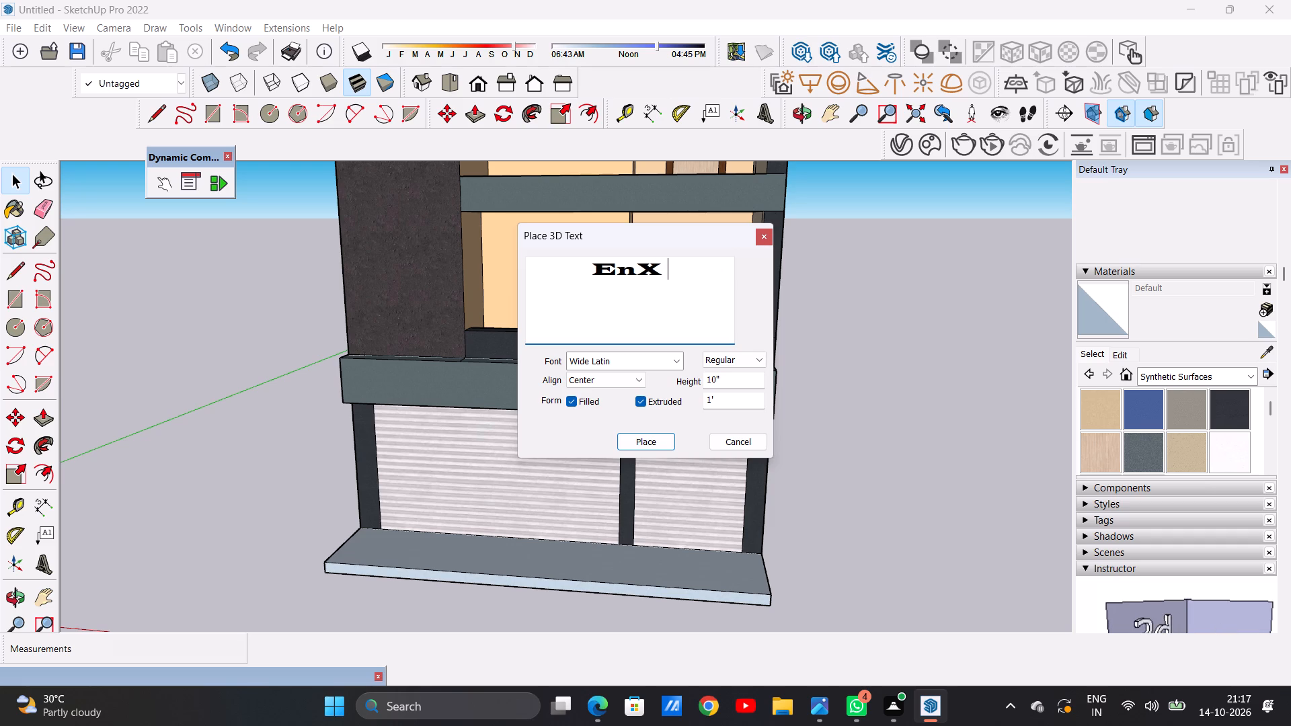
pyautogui.press('Delete')
pyautogui.press('Delete')
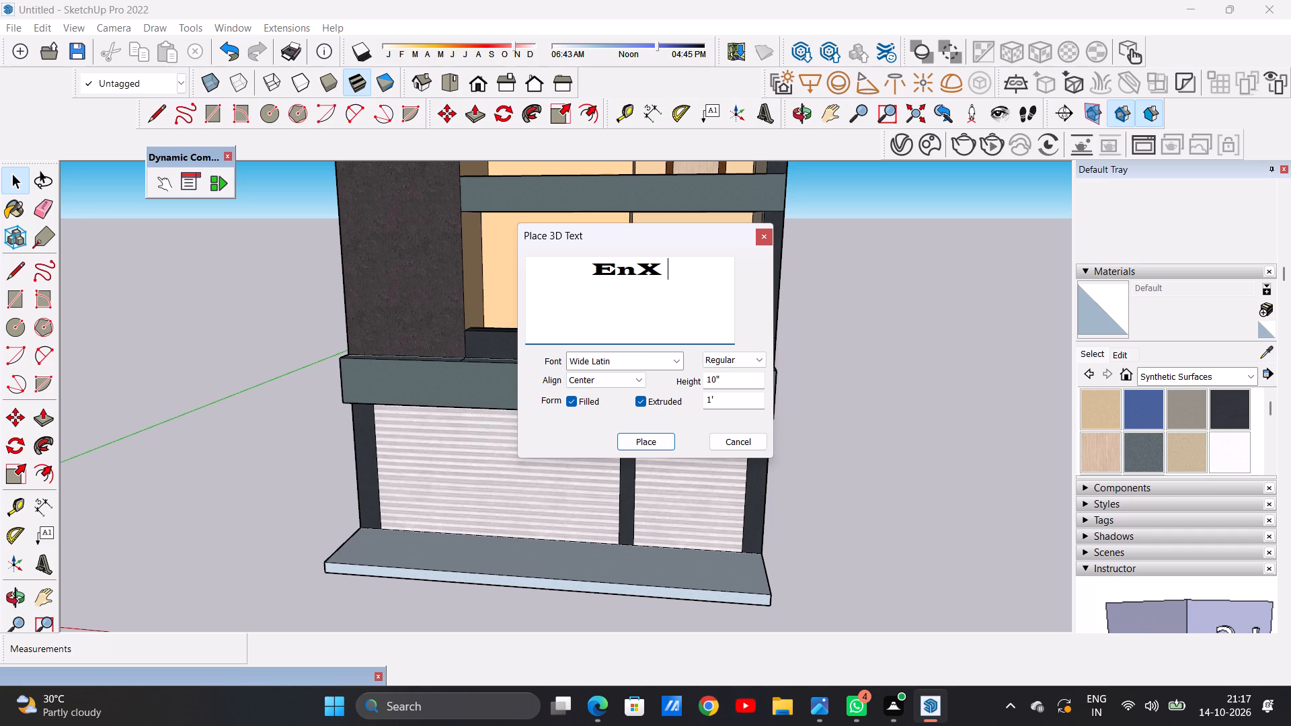
pyautogui.press('space')
pyautogui.press('space')
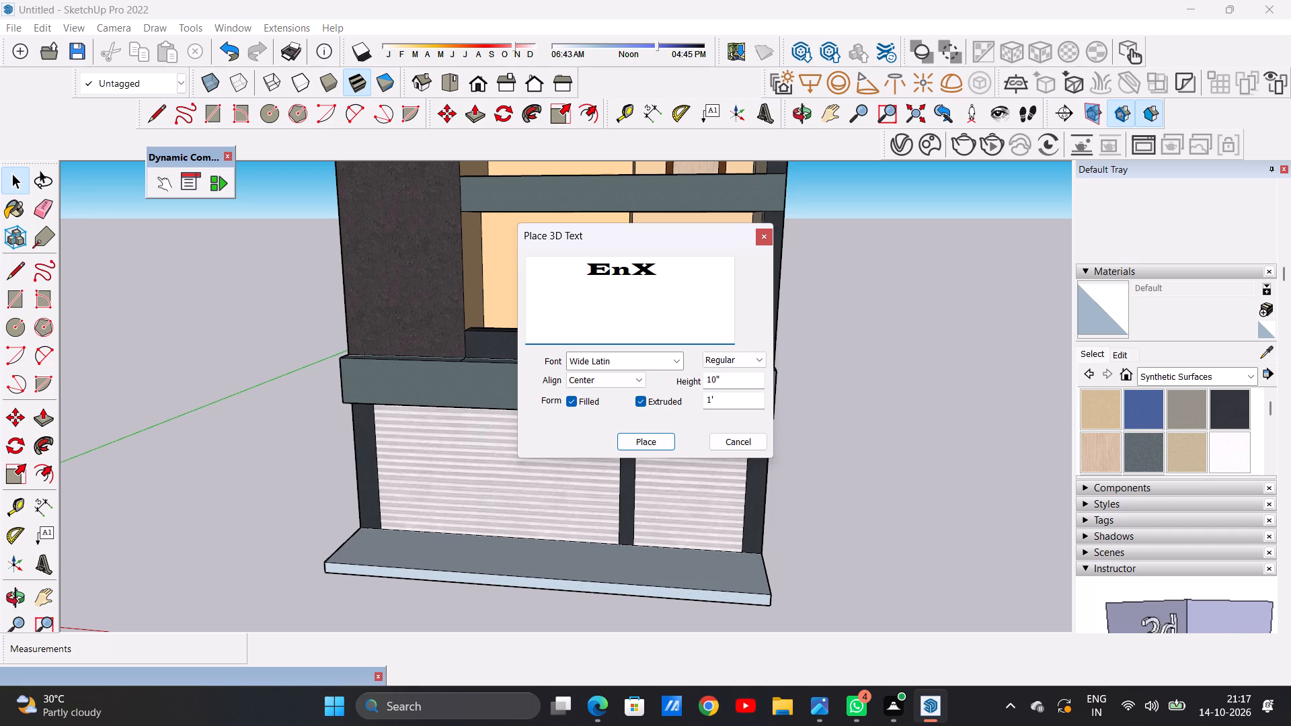
pyautogui.press('BackSpace')
pyautogui.press('BackSpace')
pyautogui.press('BackSpace')
pyautogui.press('BackSpace')
pyautogui.press('BackSpace')
pyautogui.press('BackSpace')
pyautogui.press('BackSpace')
pyautogui.press('BackSpace')
pyautogui.press('BackSpace')
pyautogui.press('BackSpace')
pyautogui.press('BackSpace')
pyautogui.press('BackSpace')
pyautogui.press('BackSpace')
pyautogui.press('BackSpace')
pyautogui.press('BackSpace')
pyautogui.press('BackSpace')
pyautogui.press('BackSpace')
pyautogui.press('BackSpace')
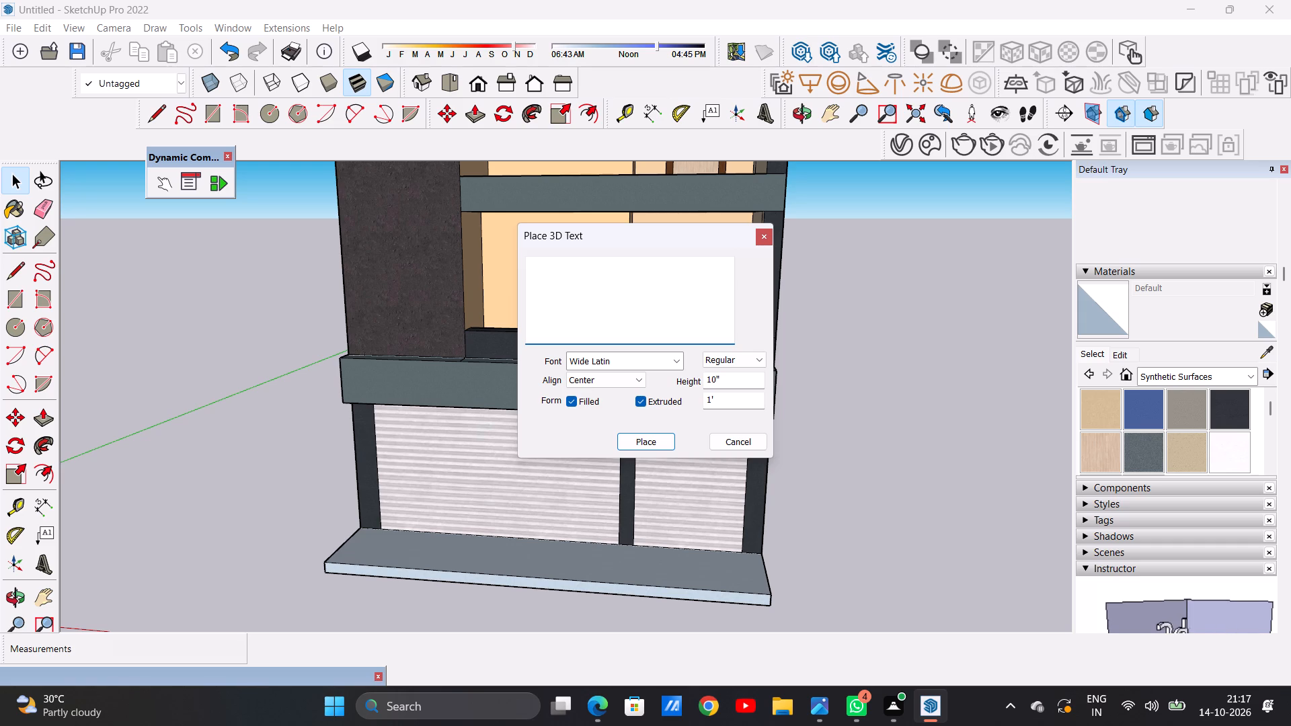
pyautogui.write('XYZ')
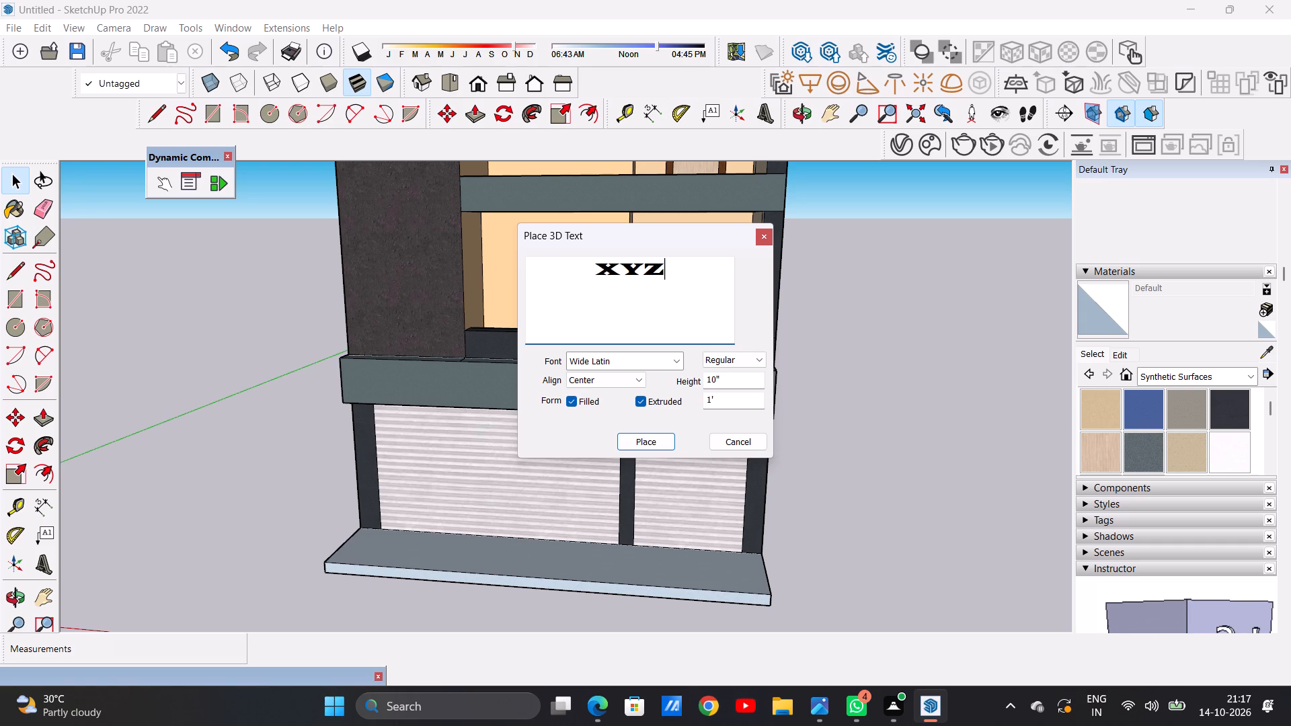
pyautogui.press('space')
pyautogui.write('COMPLEX')
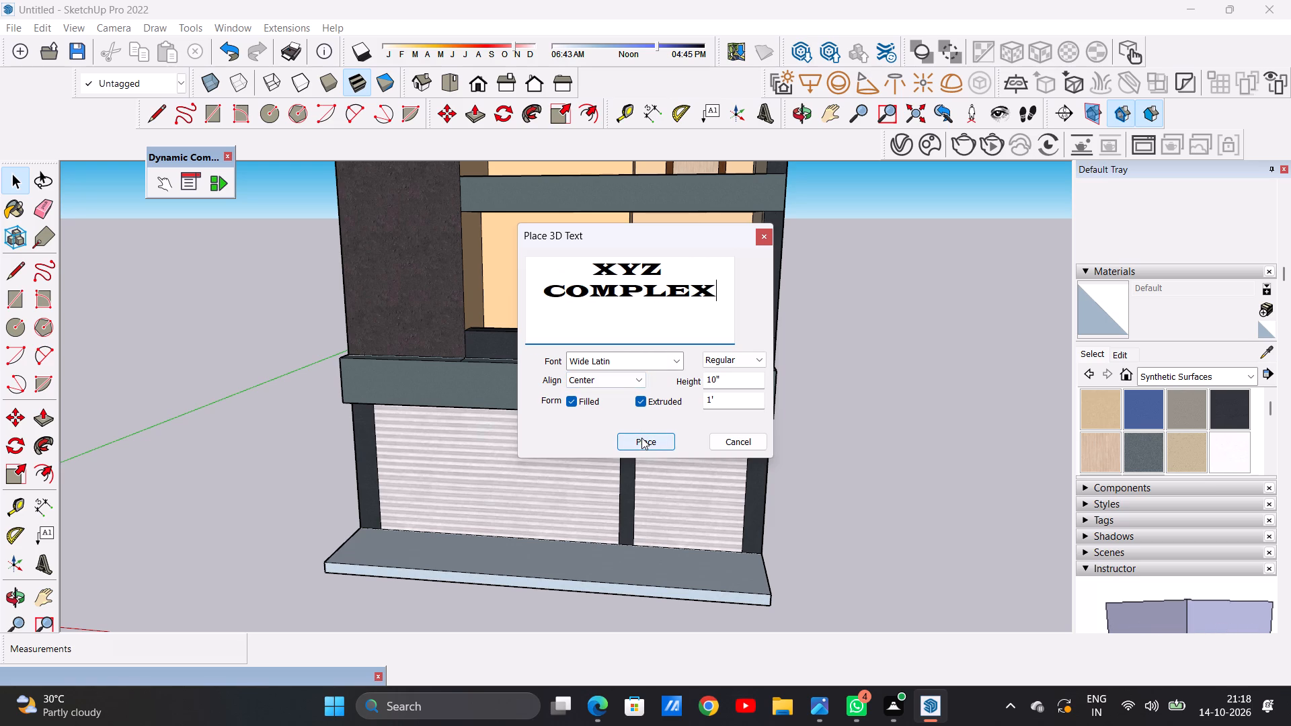
pyautogui.click(672, 361)
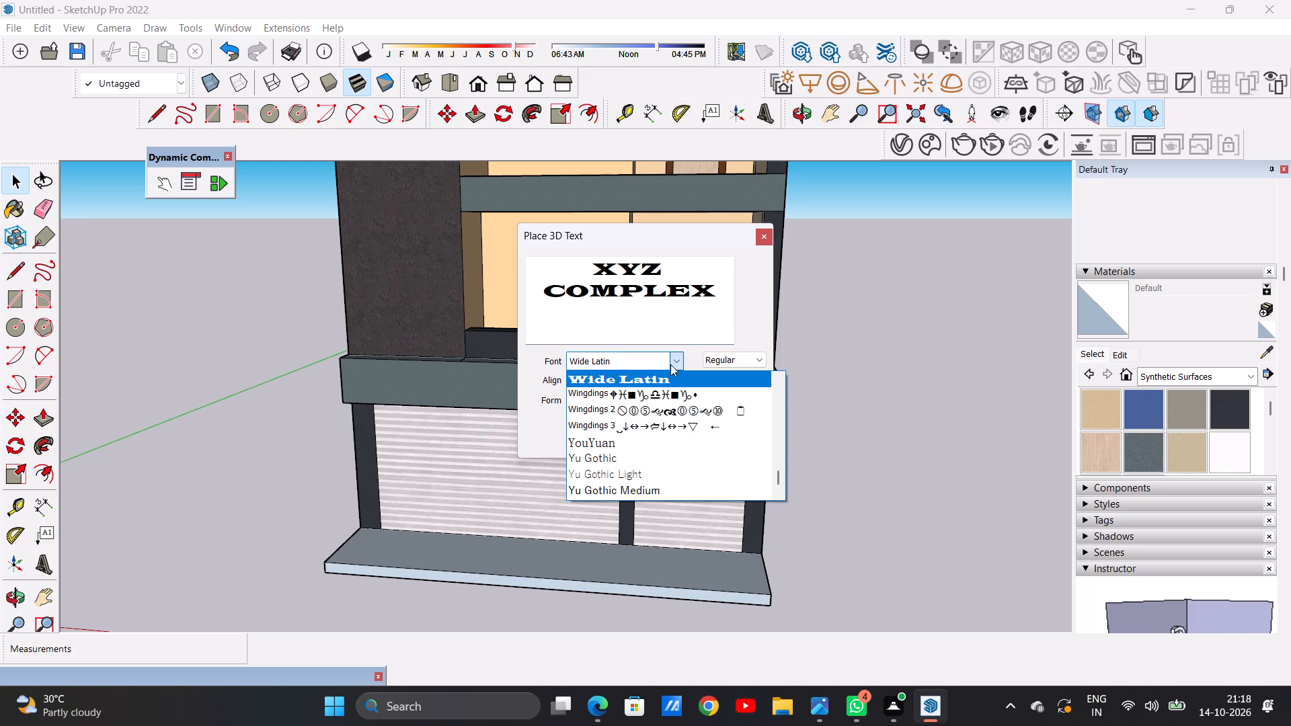
pyautogui.click(703, 328)
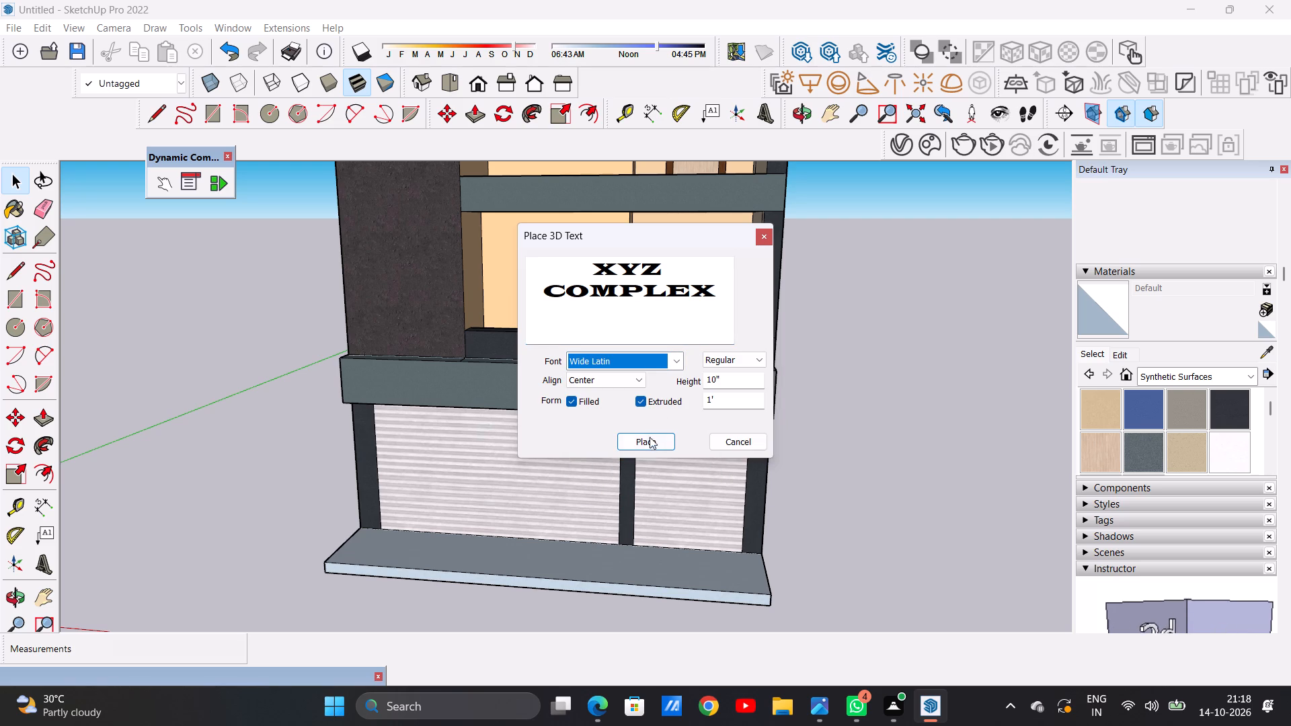
# Place the Wide Latin "XYZ COMPLEX" 3D text midway along the fascia above the ground-floor shutters.
pyautogui.click(646, 444)
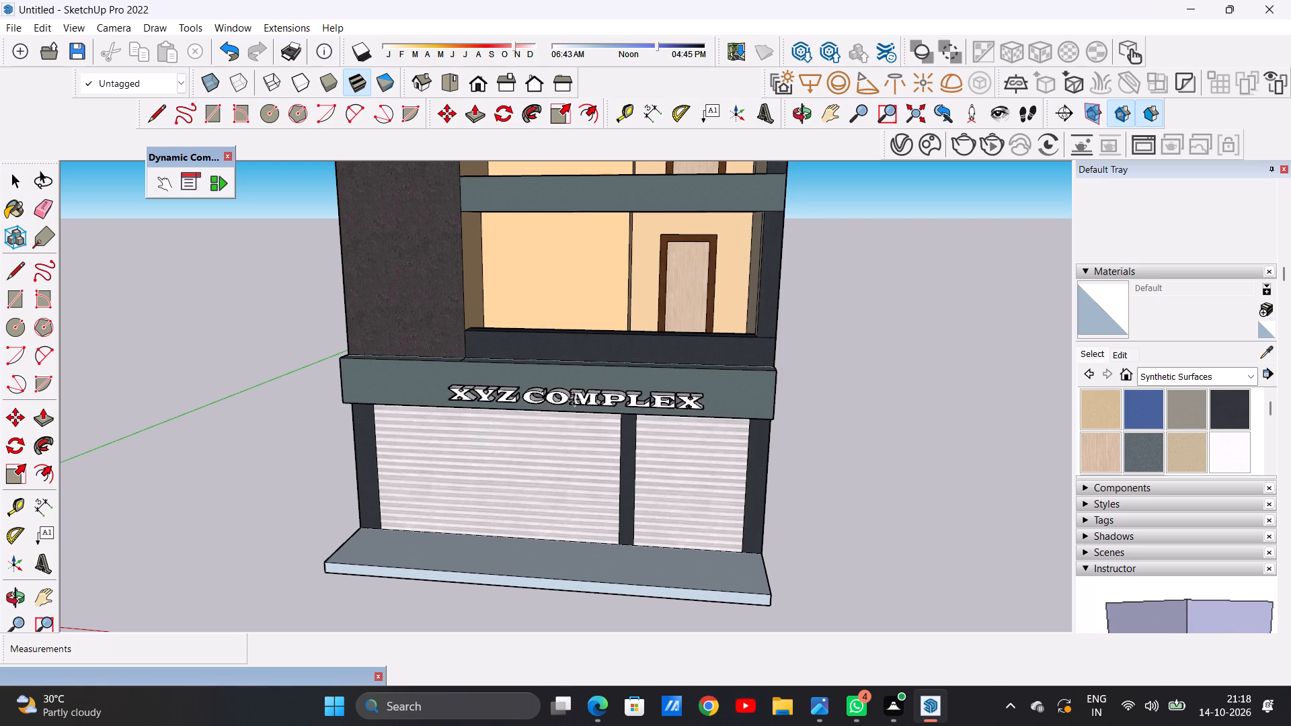
pyautogui.click(556, 395)
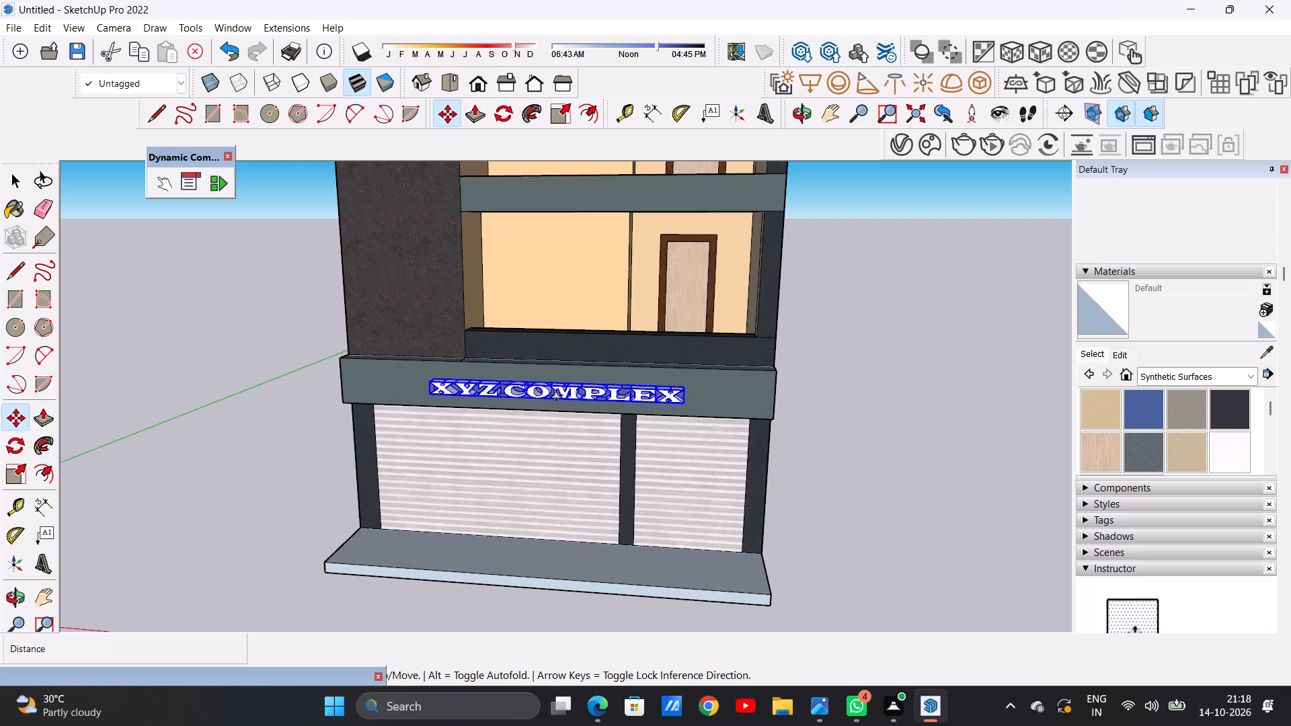
pyautogui.click(836, 354)
pyautogui.press('space')
pyautogui.click(836, 354)
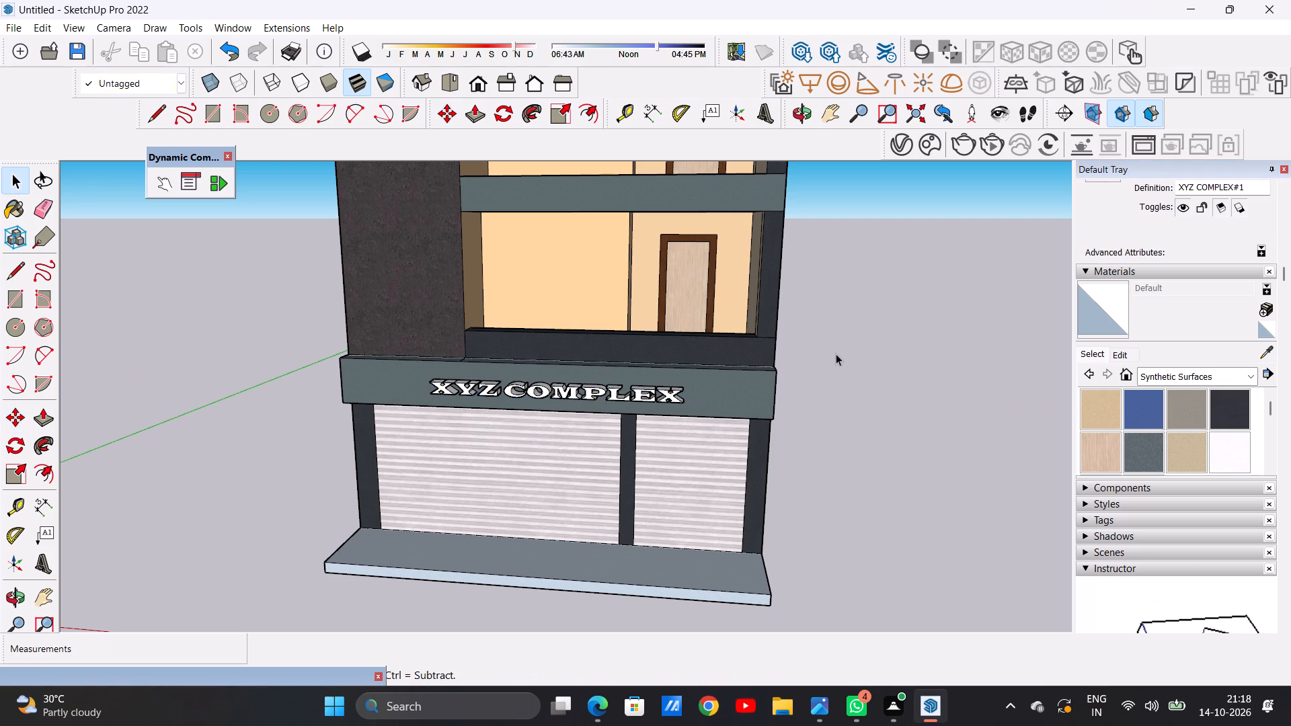
# Examine the new sign lettering on the fascia up close from below, from above and from the front.
pyautogui.scroll(10, 510, 414)
pyautogui.moveTo(527, 389); pyautogui.dragTo(499, 296, button='middle')
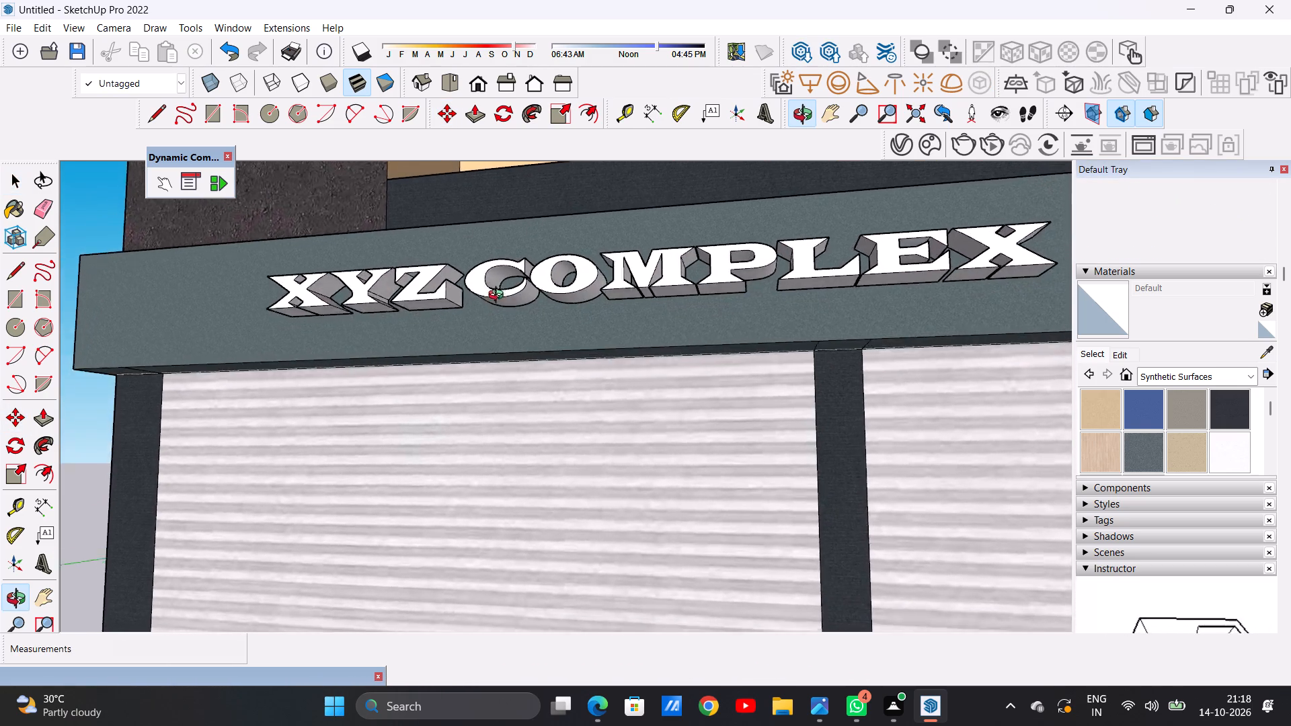
pyautogui.moveTo(499, 296); pyautogui.dragTo(518, 375, button='middle')
pyautogui.scroll(1, 518, 375)
pyautogui.scroll(-10, 520, 375)
pyautogui.moveTo(623, 348); pyautogui.dragTo(546, 421, button='middle')
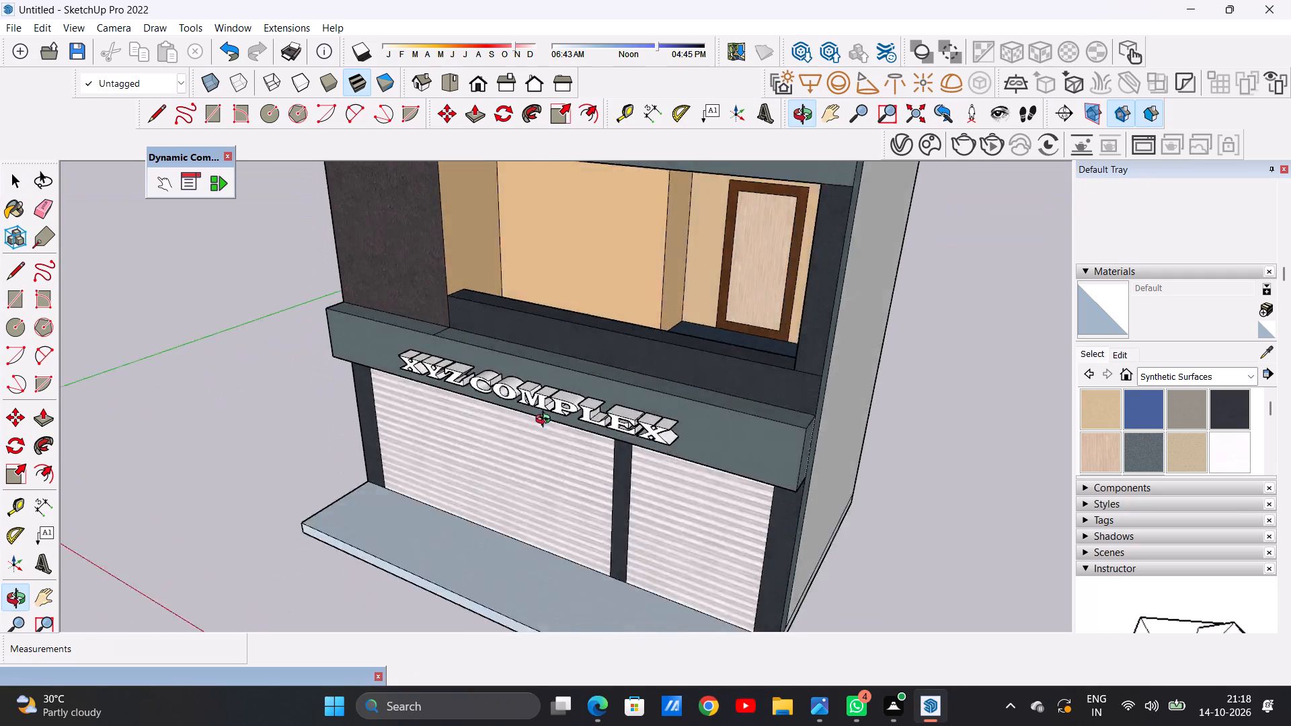
pyautogui.moveTo(546, 421); pyautogui.dragTo(652, 370, button='middle')
pyautogui.scroll(-5, 600, 370)
pyautogui.scroll(5, 598, 382)
pyautogui.moveTo(592, 385); pyautogui.dragTo(588, 352, button='middle')
pyautogui.scroll(1, 588, 352)
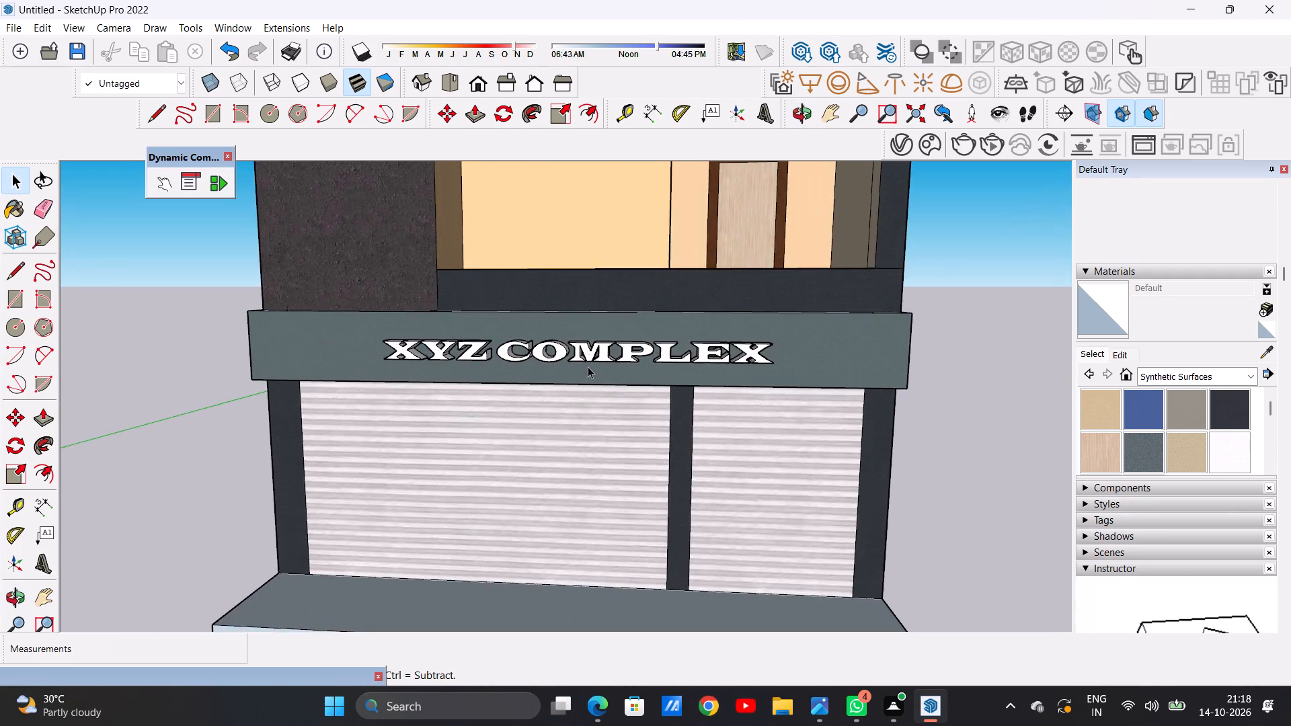
# Examine the sign's legibility and its position along the fascia from near-frontal views, both close up and at a distance.
pyautogui.scroll(-17, 585, 382)
pyautogui.scroll(6, 597, 375)
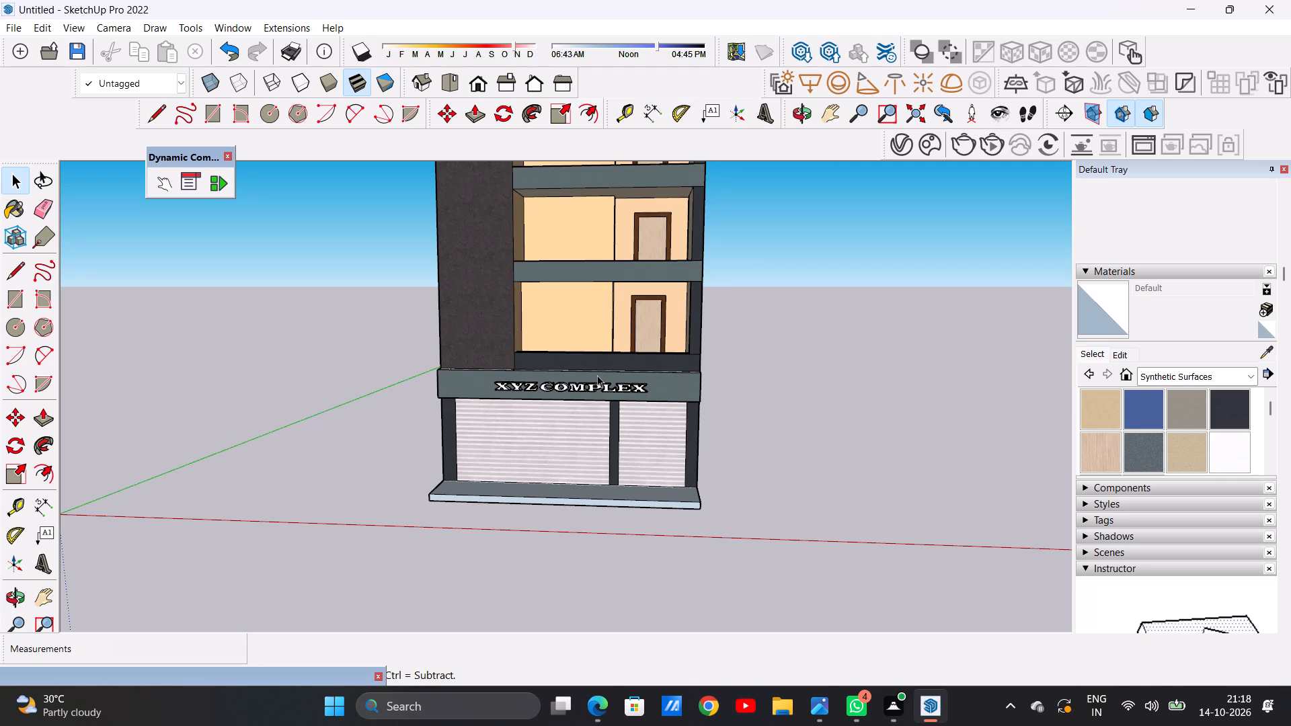
pyautogui.scroll(12, 574, 384)
pyautogui.moveTo(516, 390); pyautogui.dragTo(604, 375, button='middle')
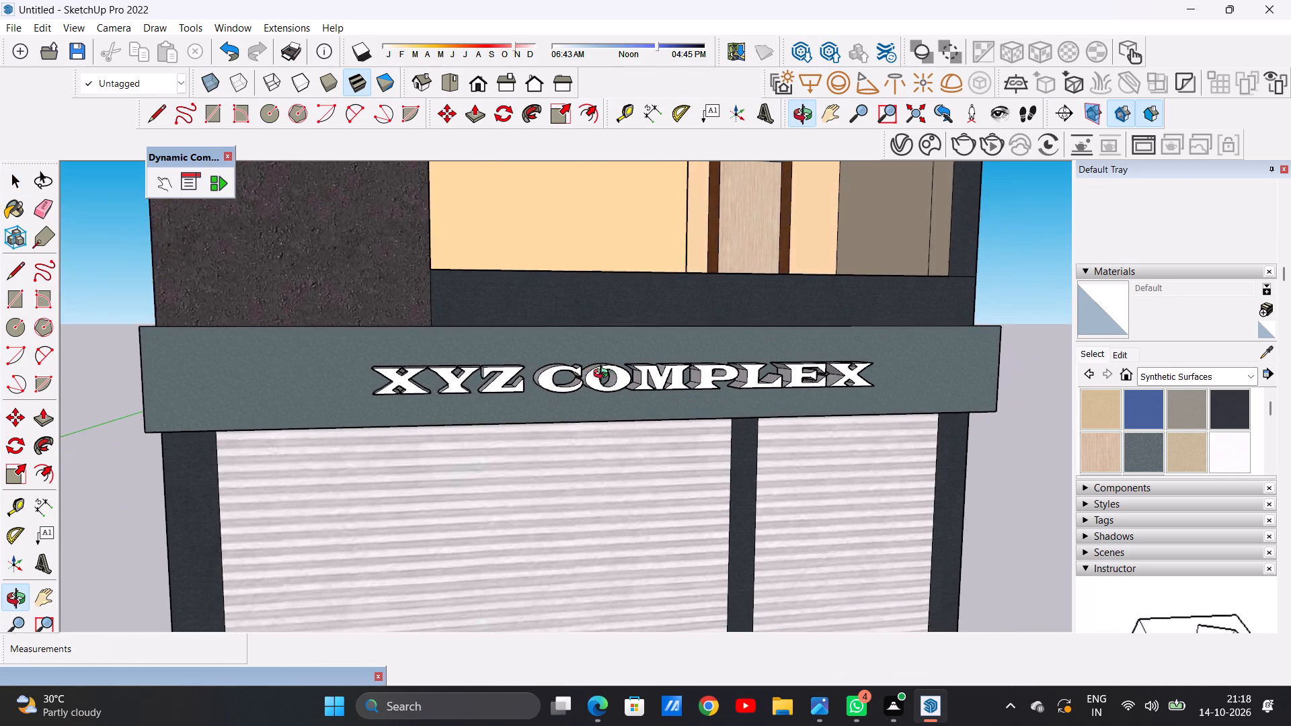
pyautogui.moveTo(604, 375); pyautogui.dragTo(531, 395, button='middle')
pyautogui.scroll(-12, 539, 391)
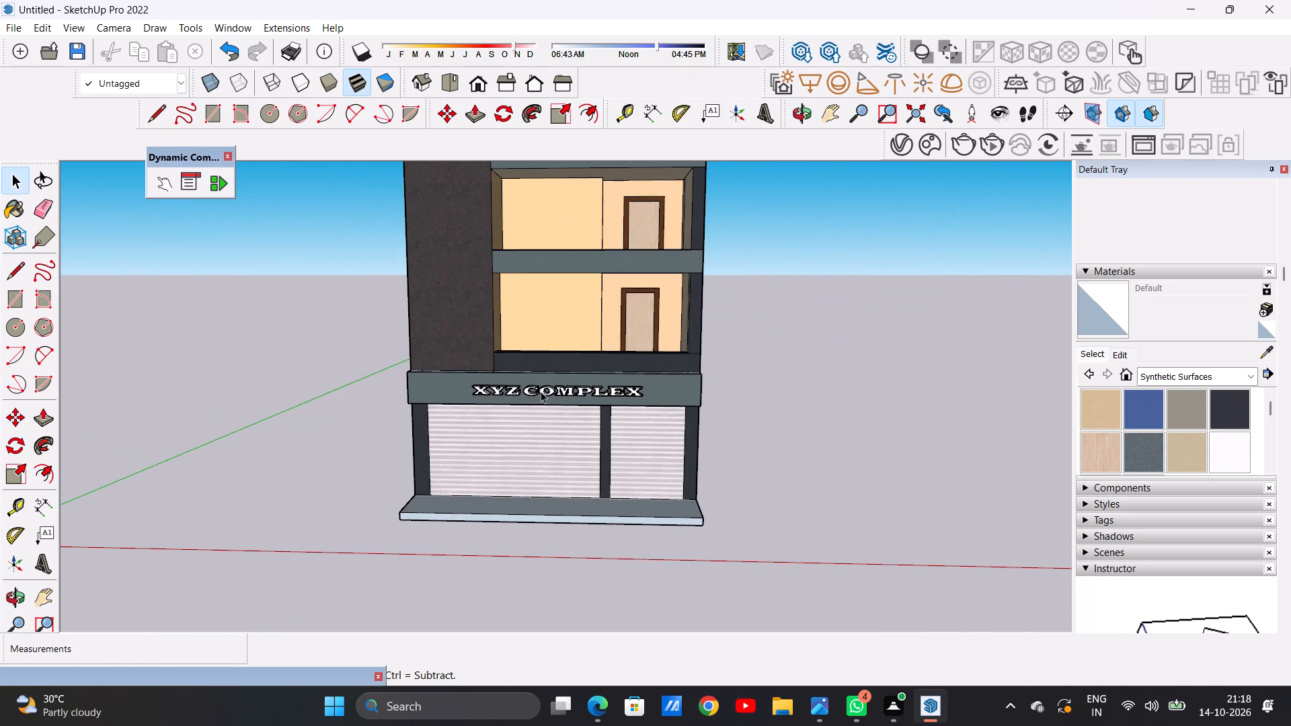
pyautogui.scroll(-4, 541, 391)
pyautogui.scroll(15, 546, 391)
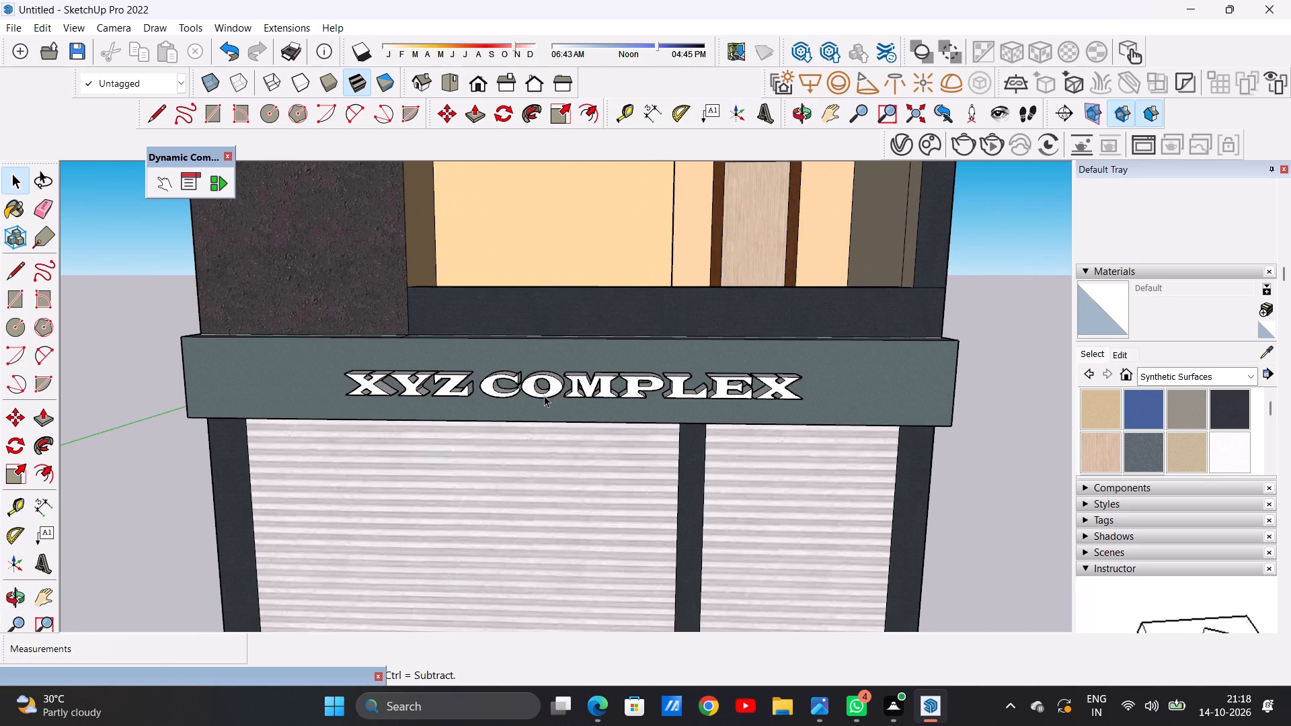
pyautogui.moveTo(532, 389); pyautogui.dragTo(611, 372, button='middle')
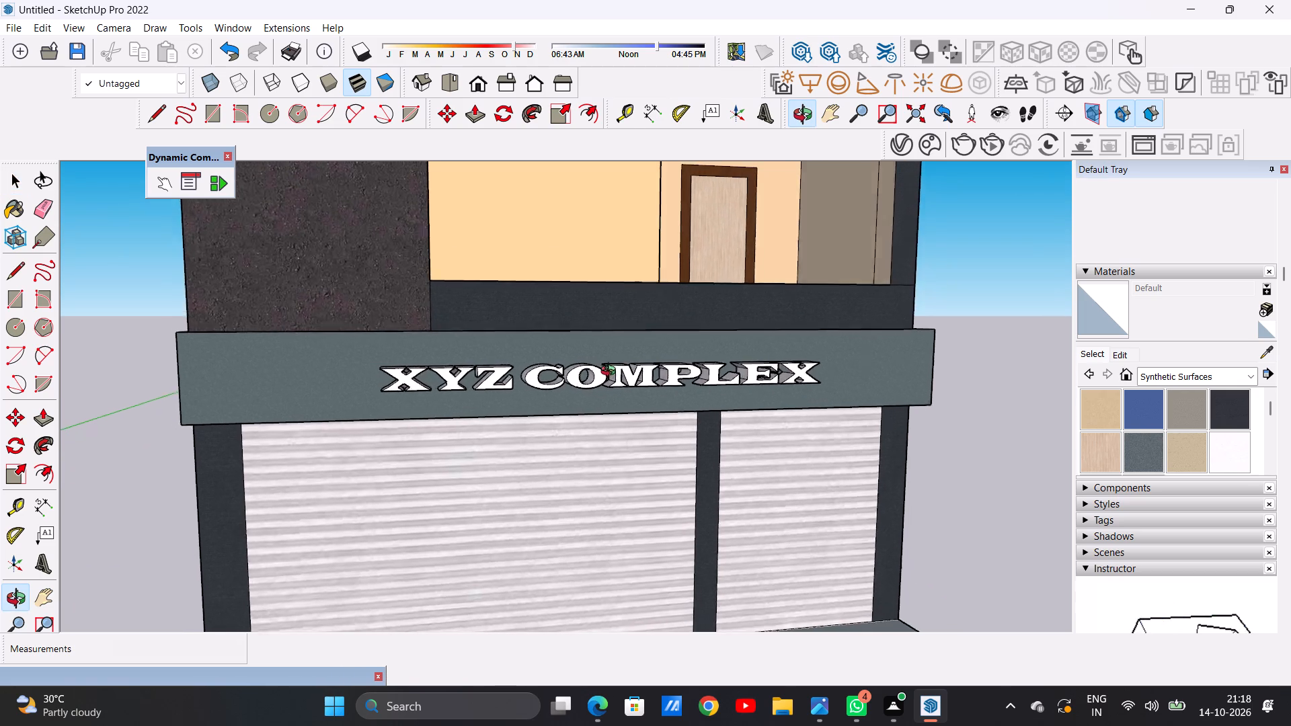
pyautogui.moveTo(611, 372); pyautogui.dragTo(547, 381, button='middle')
pyautogui.scroll(-13, 547, 381)
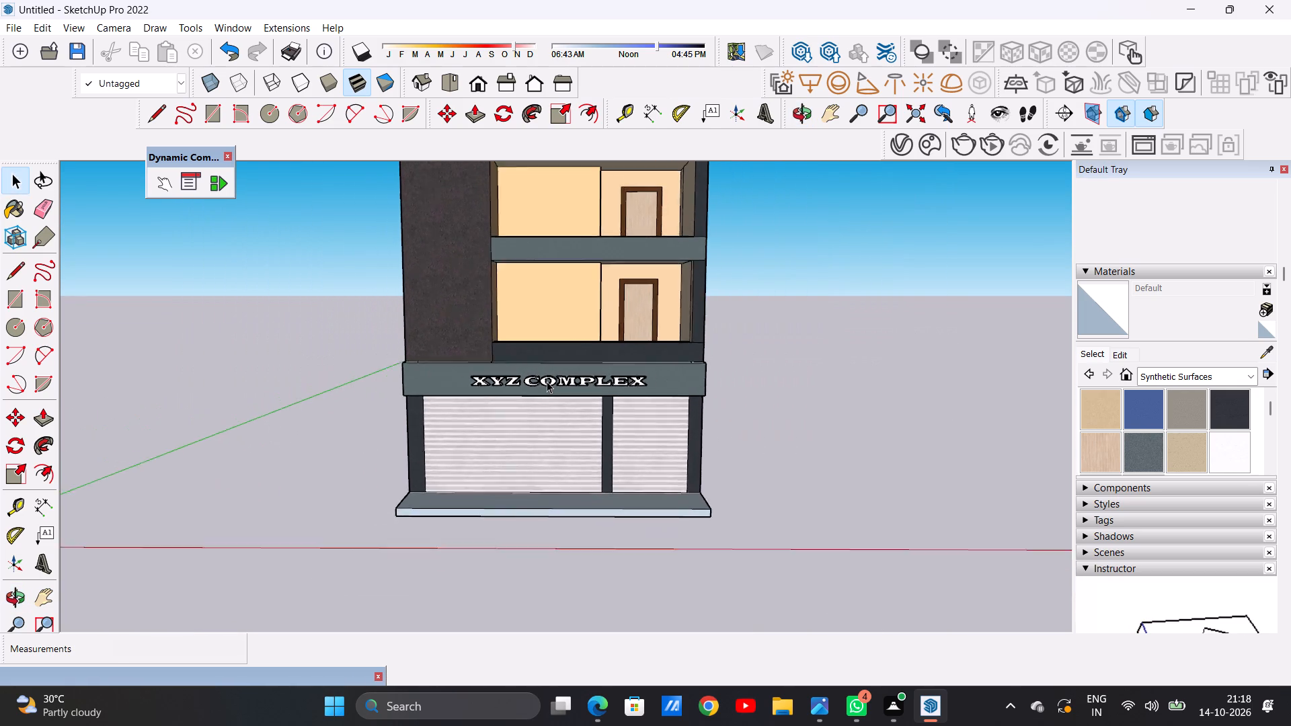
# Examine the sign against the full facade and from both sides to check how far its letters project.
pyautogui.scroll(-10, 547, 381)
pyautogui.scroll(6, 584, 298)
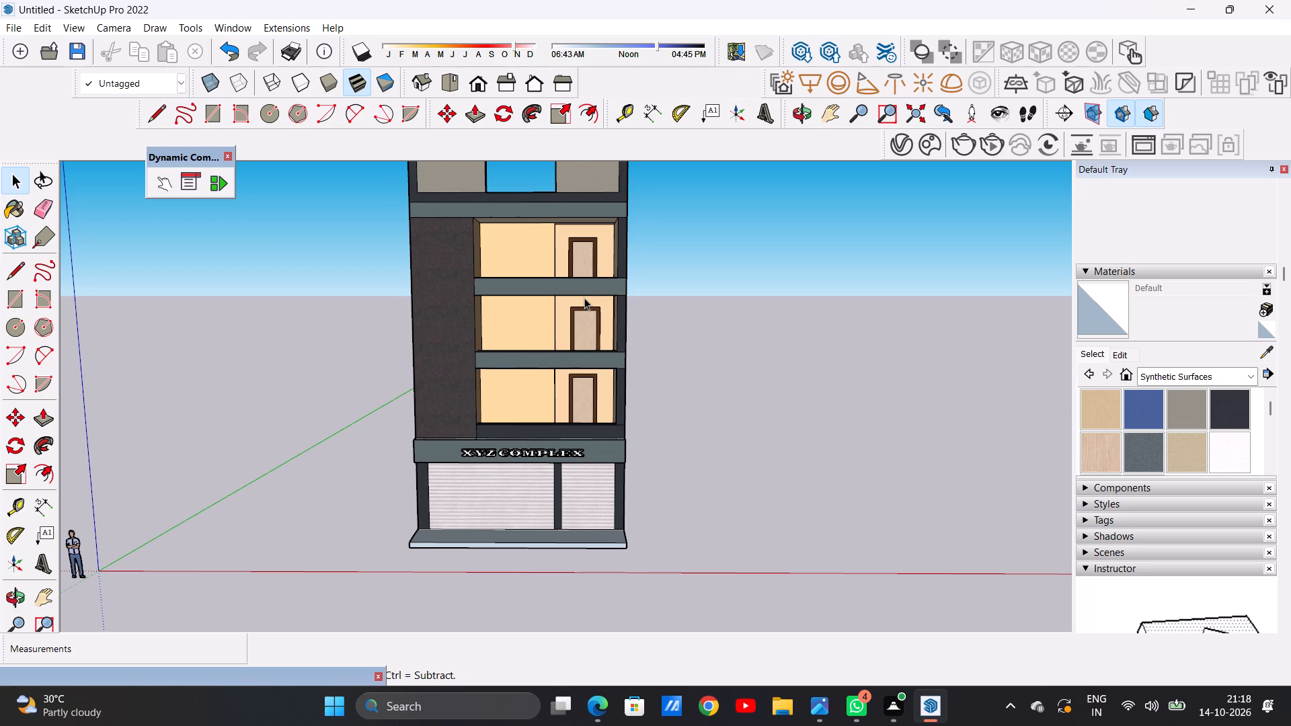
pyautogui.scroll(-5, 521, 364)
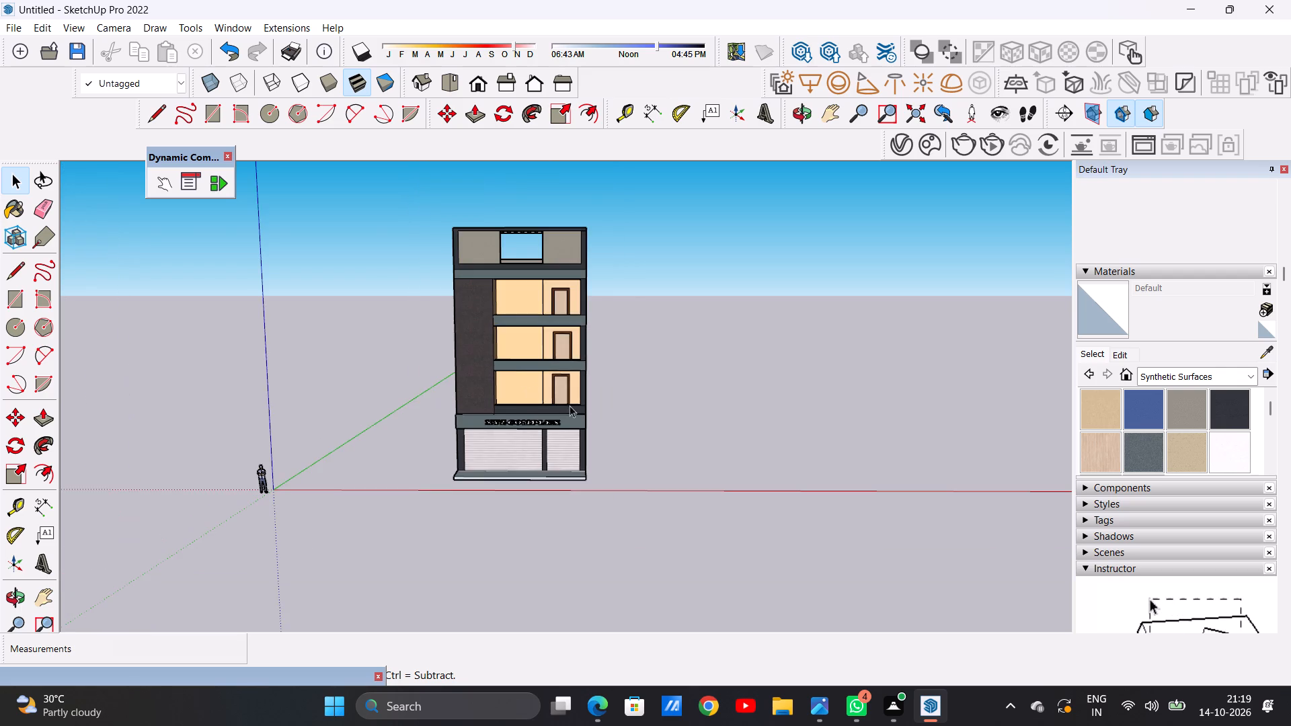
pyautogui.scroll(17, 539, 417)
pyautogui.moveTo(536, 425); pyautogui.dragTo(235, 409, button='middle')
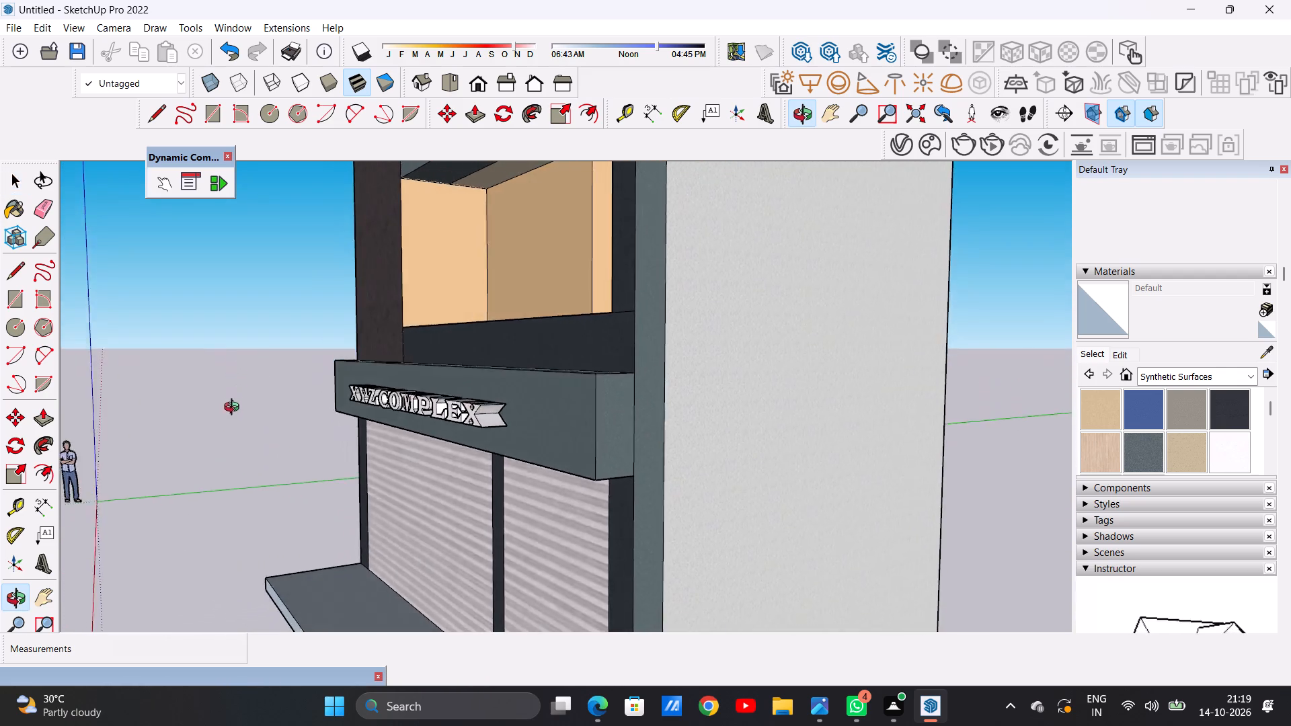
pyautogui.moveTo(235, 409); pyautogui.dragTo(669, 454, button='middle')
pyautogui.scroll(8, 415, 488)
pyautogui.moveTo(317, 442); pyautogui.dragTo(341, 420, button='middle')
pyautogui.scroll(1, 349, 417)
pyautogui.scroll(-9, 412, 411)
pyautogui.scroll(1, 438, 388)
pyautogui.scroll(-5, 438, 388)
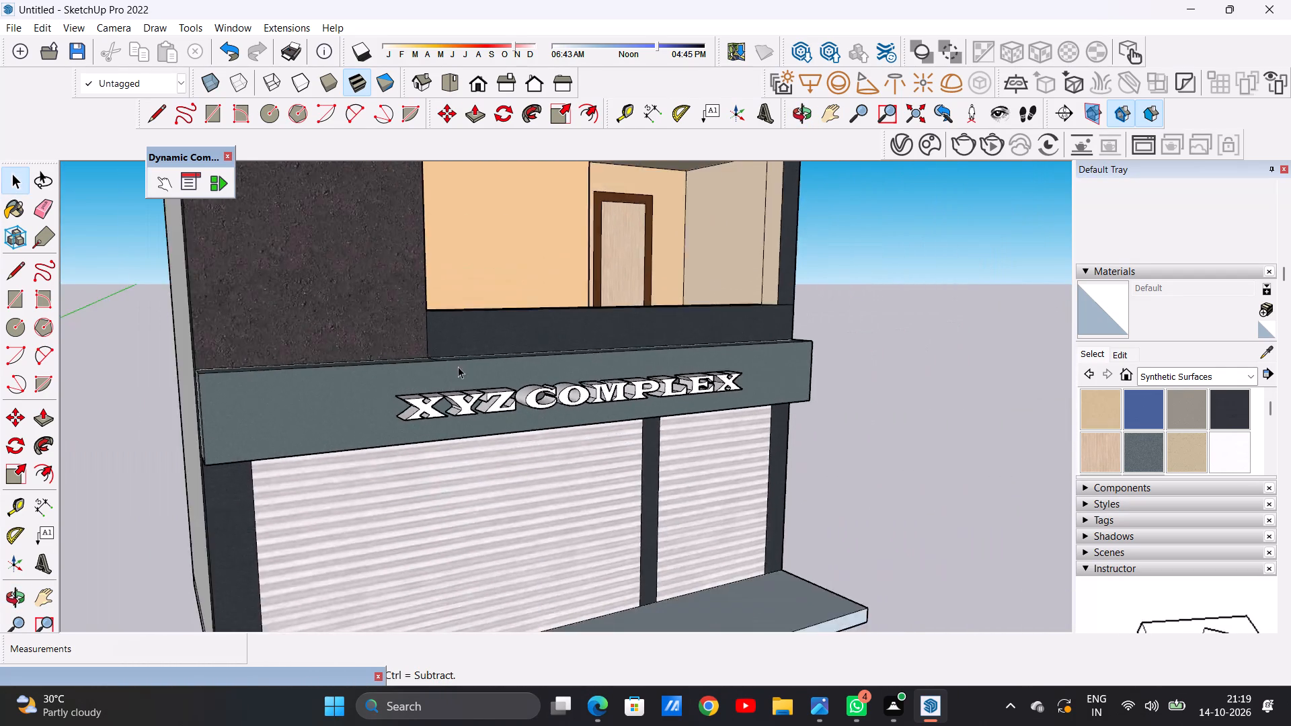
# Examine the whole building's massing and finishes from the front and from both sides.
pyautogui.scroll(-10, 458, 366)
pyautogui.moveTo(500, 428); pyautogui.dragTo(362, 414, button='middle')
pyautogui.scroll(-9, 502, 403)
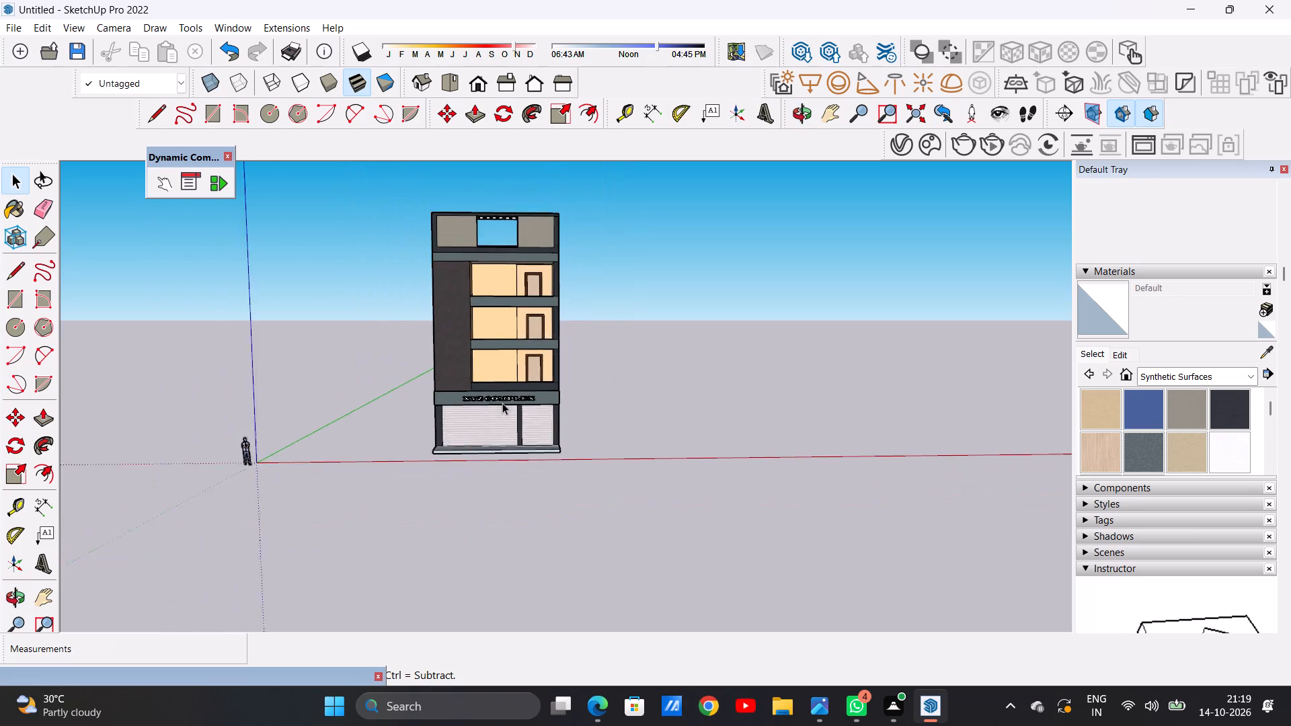
pyautogui.scroll(5, 520, 281)
pyautogui.moveTo(547, 287); pyautogui.dragTo(660, 326, button='middle')
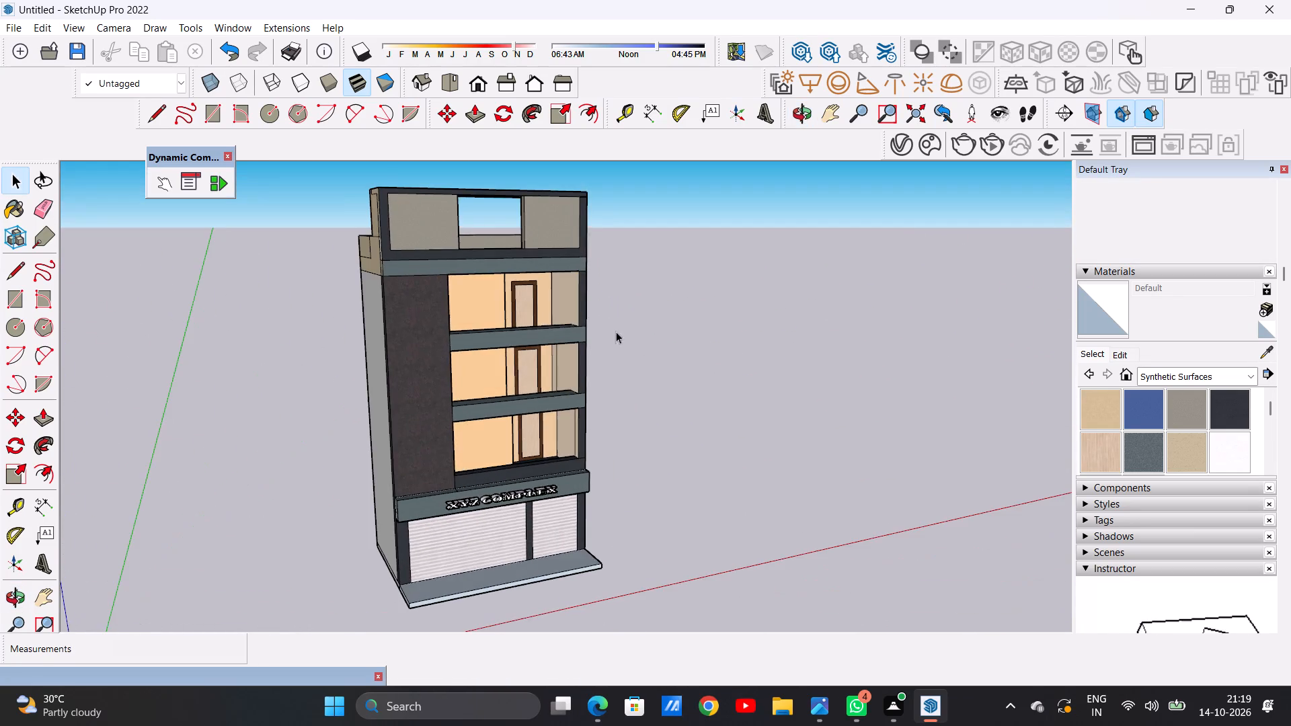
pyautogui.moveTo(381, 355); pyautogui.dragTo(244, 338, button='middle')
pyautogui.scroll(-4, 409, 335)
pyautogui.moveTo(604, 313); pyautogui.dragTo(72, 333, button='middle')
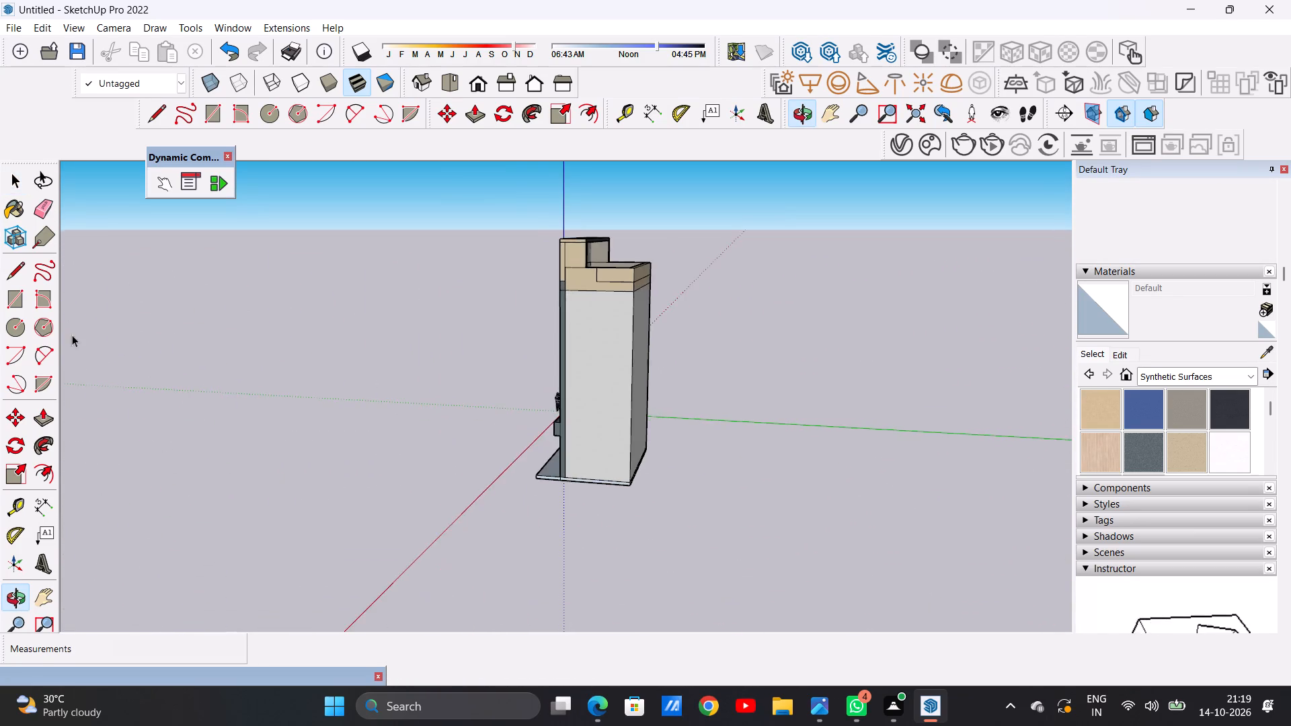
pyautogui.scroll(14, 779, 204)
pyautogui.scroll(-13, 558, 311)
pyautogui.moveTo(457, 358); pyautogui.dragTo(721, 354, button='middle')
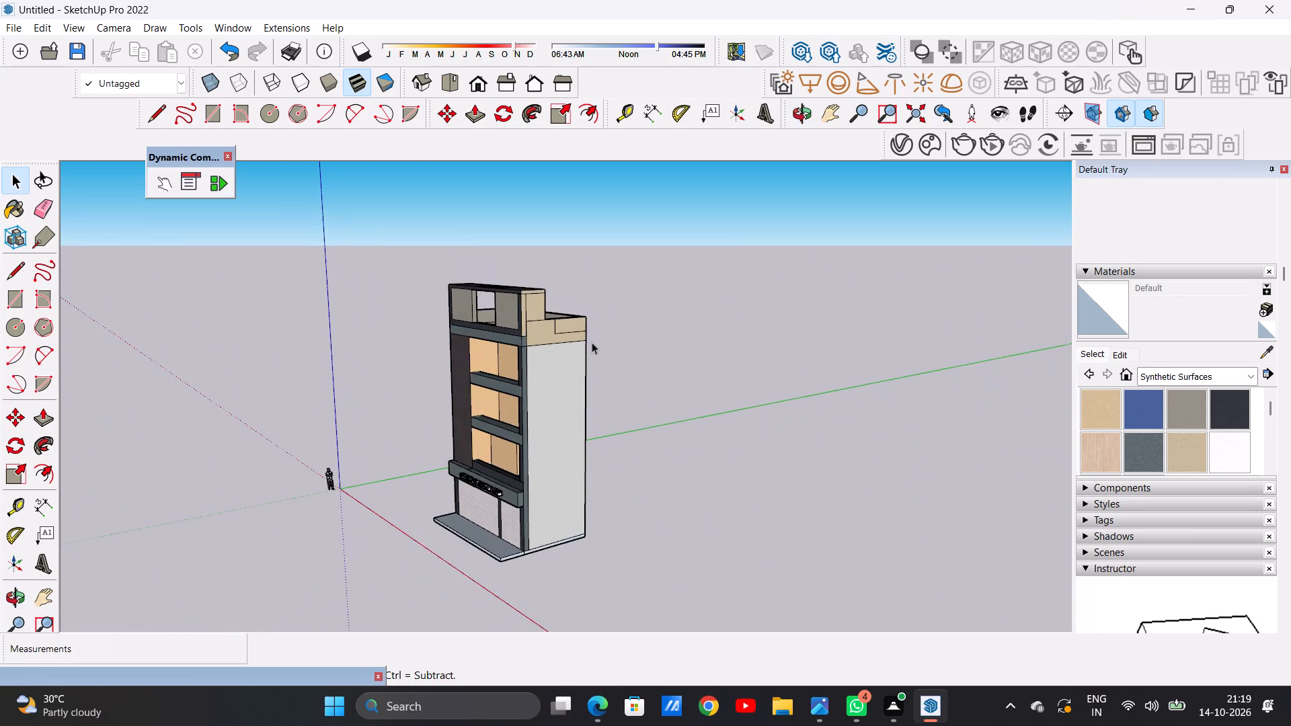
pyautogui.scroll(-5, 592, 342)
pyautogui.moveTo(490, 409); pyautogui.dragTo(726, 380, button='middle')
# Examine the XYZ COMPLEX fascia sign and ground-floor shutters up close from the front, and against the full facade.
pyautogui.scroll(8, 531, 475)
pyautogui.moveTo(524, 452); pyautogui.dragTo(526, 420, button='middle')
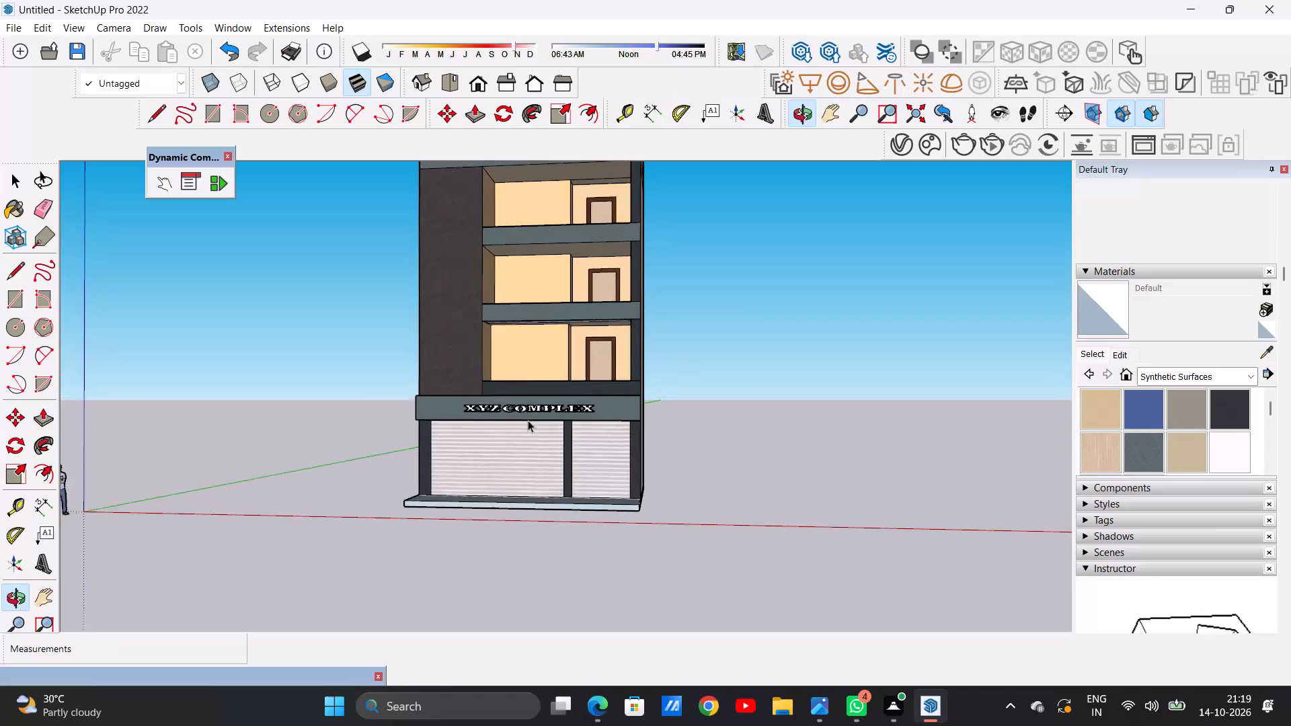
pyautogui.scroll(20, 526, 409)
pyautogui.moveTo(517, 378); pyautogui.dragTo(522, 467, button='middle')
pyautogui.scroll(-6, 502, 375)
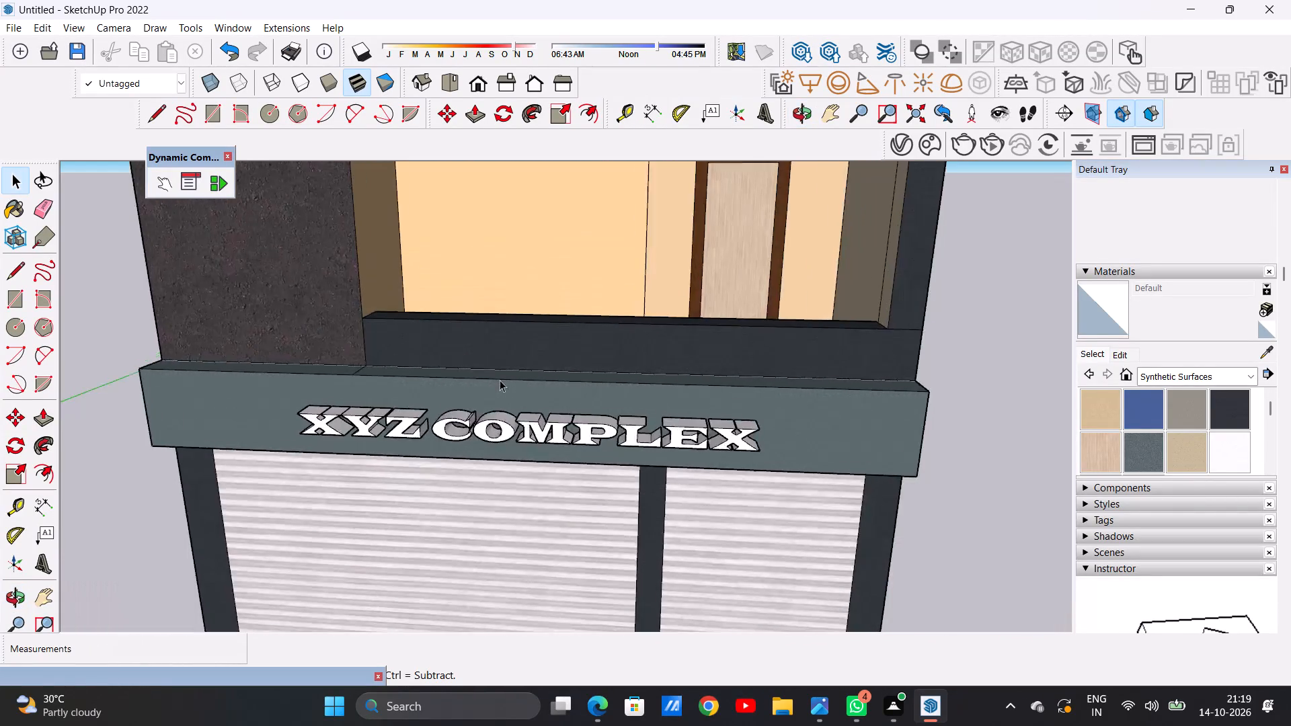
pyautogui.scroll(-20, 500, 380)
pyautogui.scroll(1, 557, 438)
pyautogui.moveTo(557, 438); pyautogui.dragTo(557, 413, button='middle')
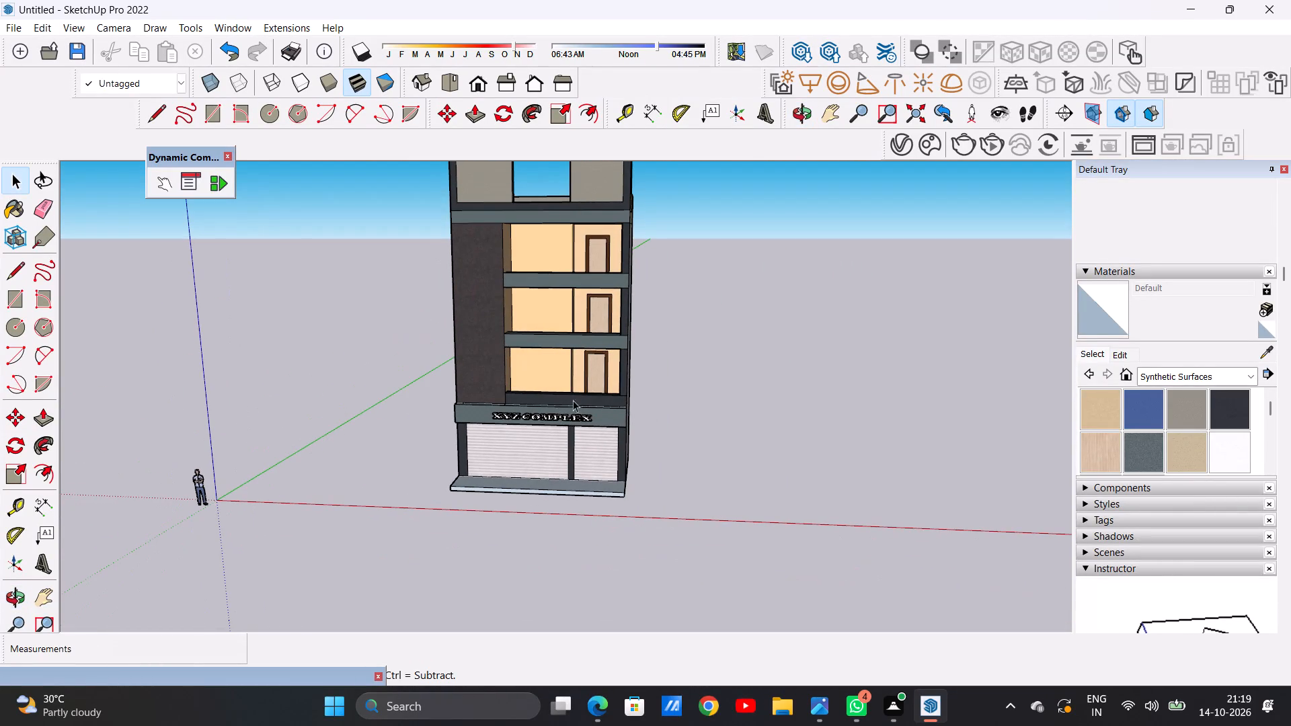
pyautogui.scroll(-4, 578, 360)
pyautogui.scroll(4, 580, 362)
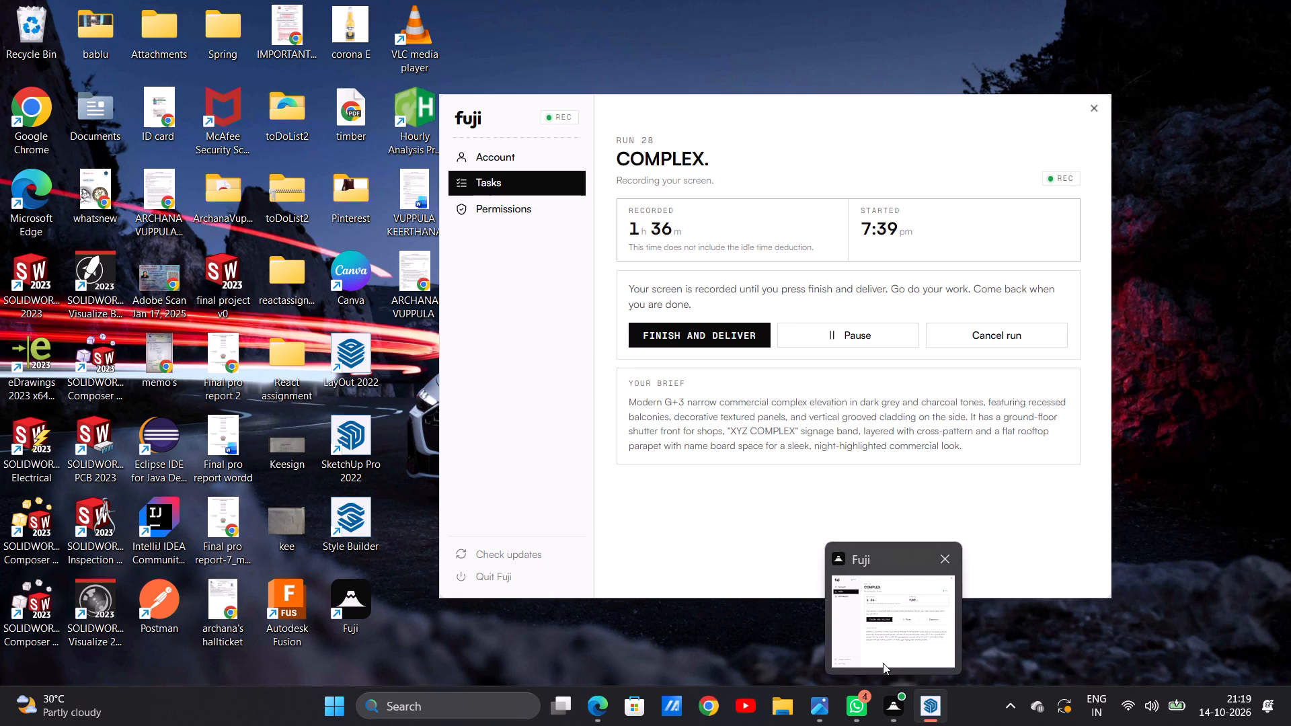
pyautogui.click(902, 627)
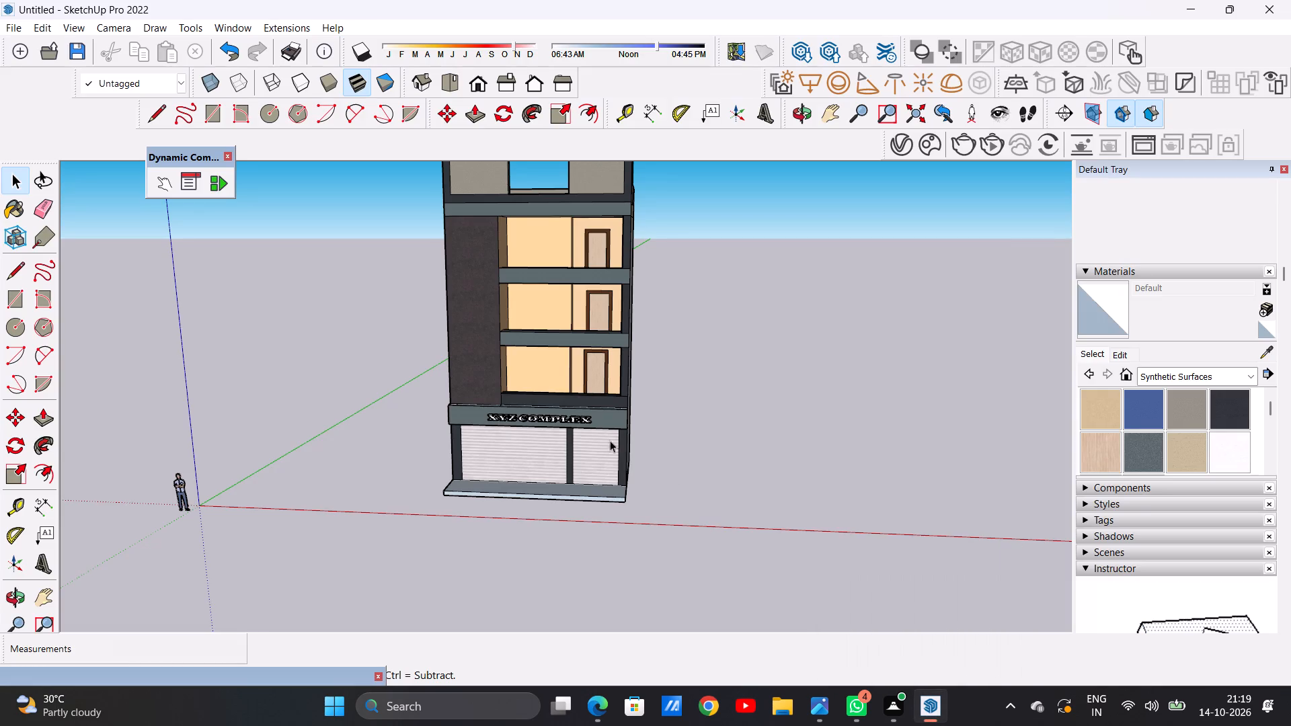
# Examine the front elevation and its fascia sign from slightly raised views, ending with the full height in frame.
pyautogui.scroll(11, 524, 421)
pyautogui.moveTo(563, 436); pyautogui.dragTo(568, 424, button='middle')
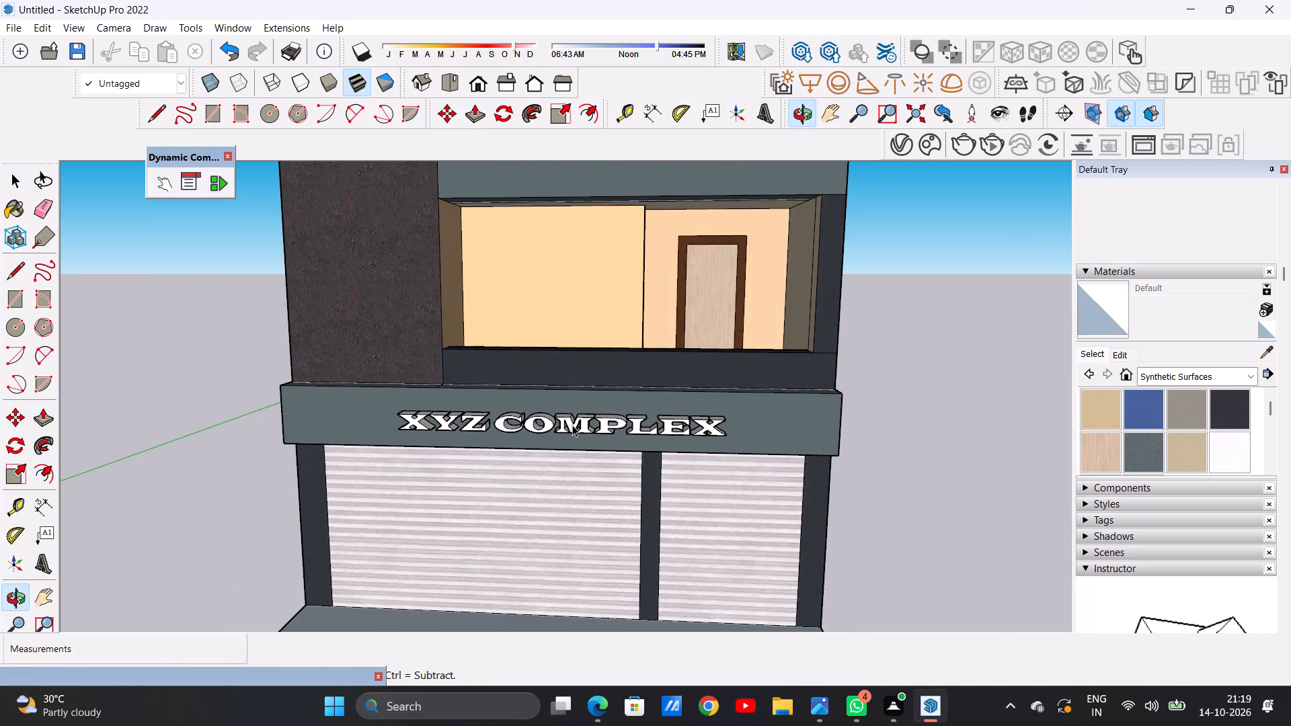
pyautogui.scroll(-14, 623, 409)
pyautogui.moveTo(633, 407); pyautogui.dragTo(639, 517, button='middle')
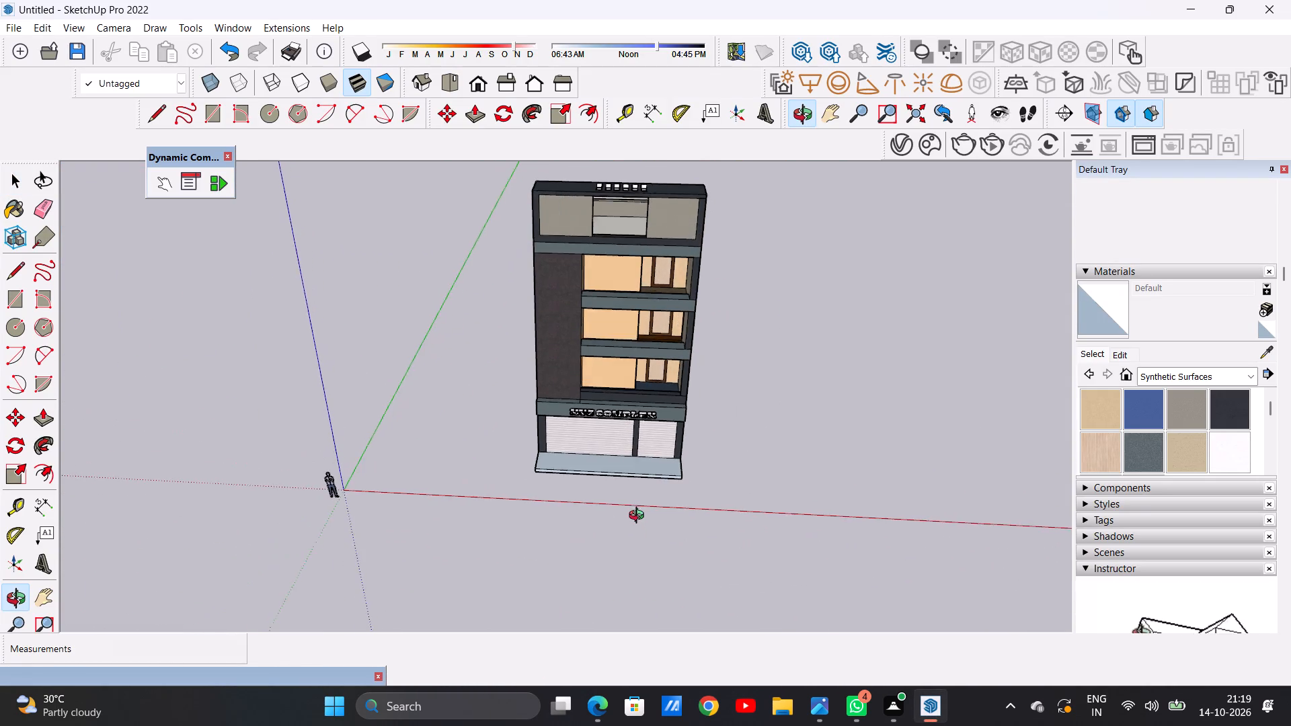
pyautogui.moveTo(639, 517); pyautogui.dragTo(606, 473, button='middle')
pyautogui.scroll(4, 650, 427)
pyautogui.moveTo(644, 465); pyautogui.dragTo(645, 425, button='middle')
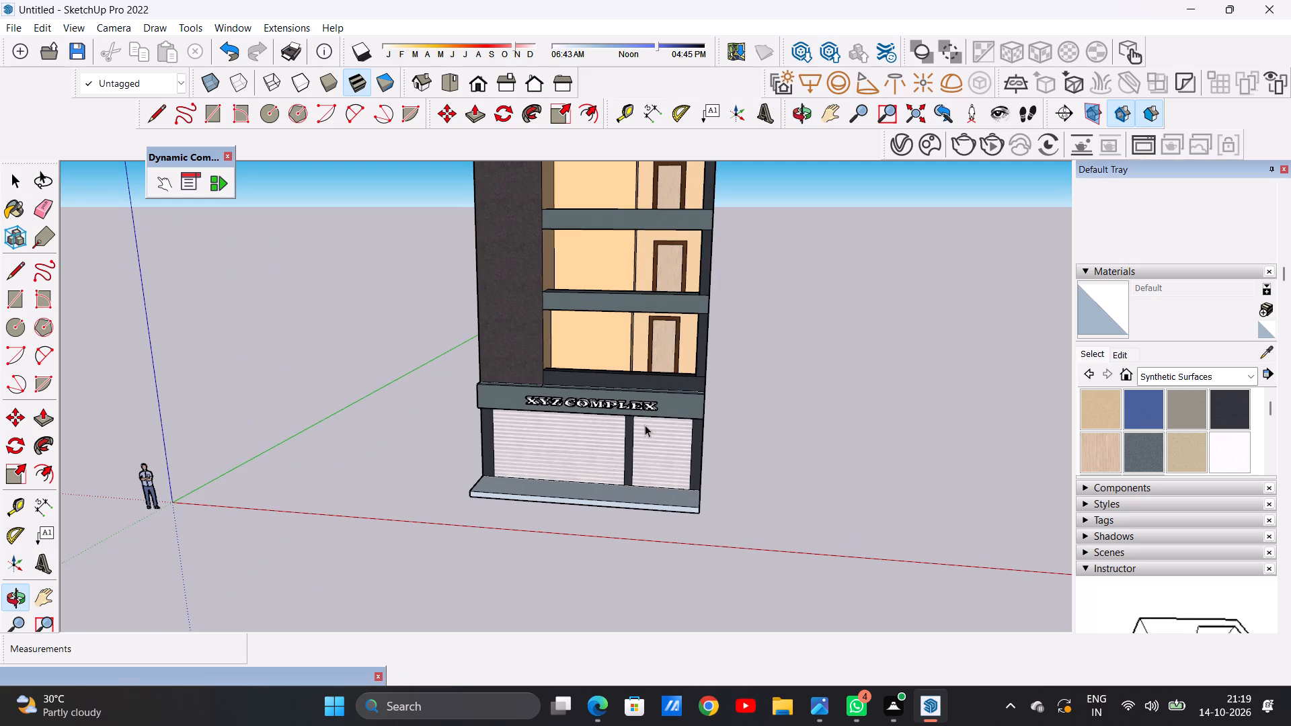
pyautogui.scroll(-4, 623, 454)
pyautogui.moveTo(631, 413); pyautogui.dragTo(635, 448, button='middle')
pyautogui.scroll(5, 639, 428)
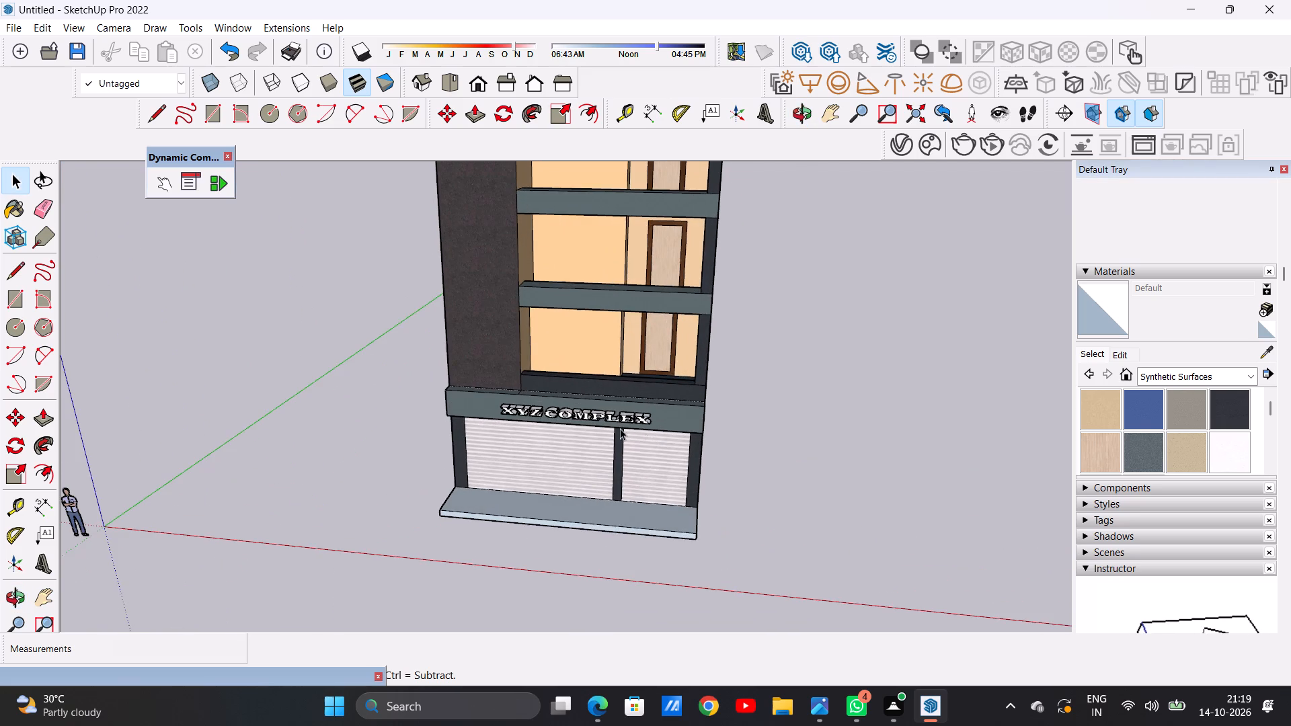
pyautogui.scroll(-6, 620, 428)
pyautogui.scroll(1, 653, 382)
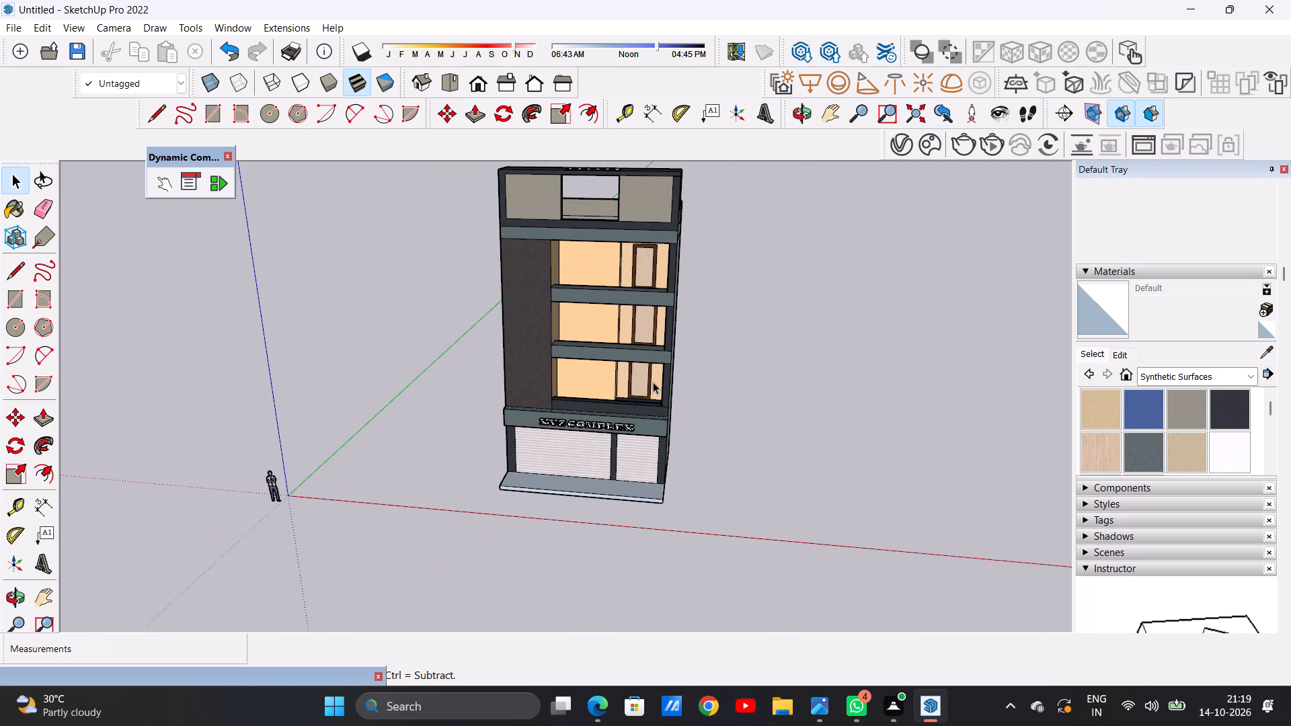
# Save the model in the Documents folder as a SketchUp model named "MADHU 02".
pyautogui.hotkey('ctrl', 's')
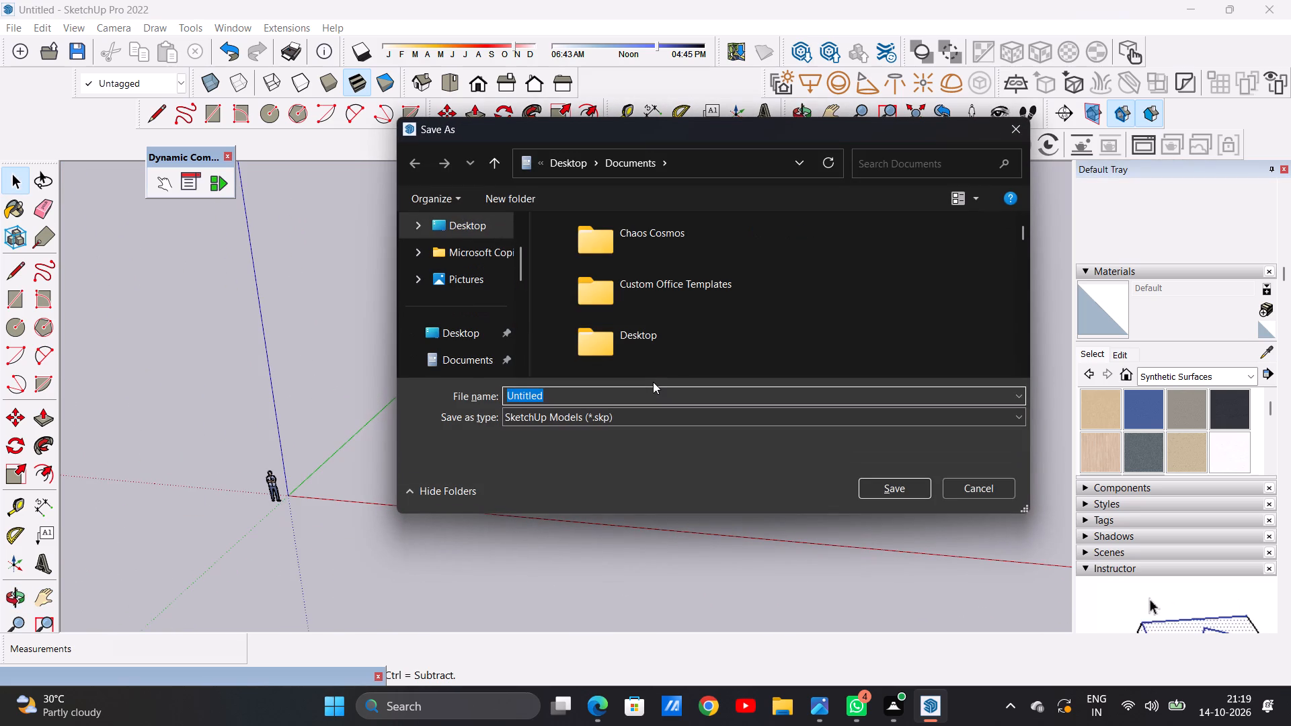
pyautogui.press('BackSpace')
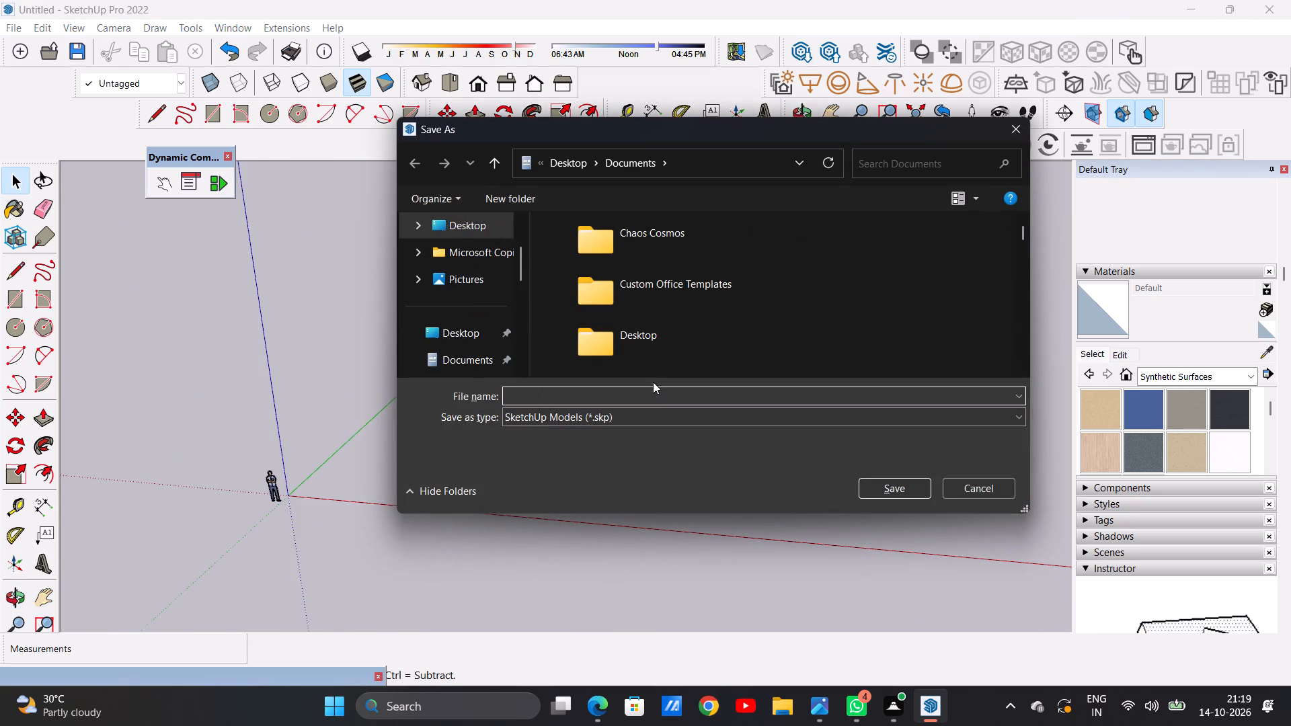
pyautogui.write('MADHU')
pyautogui.press('space')
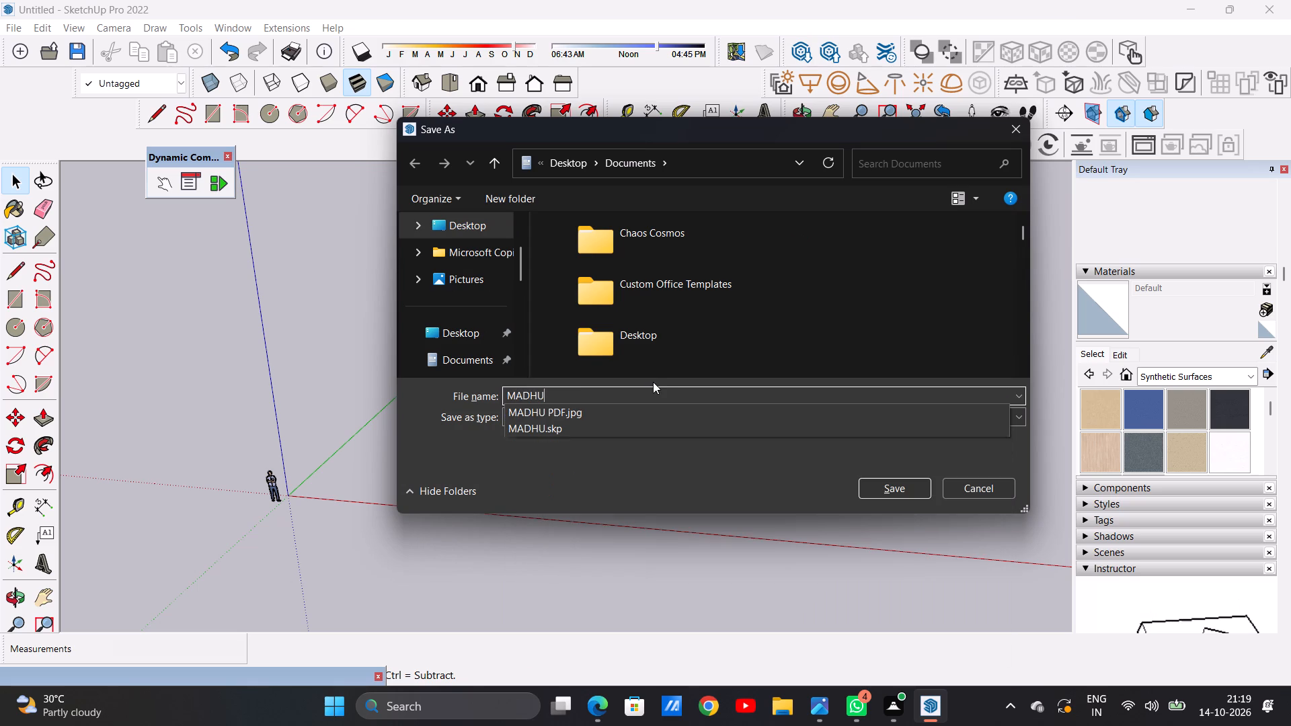
pyautogui.write('02')
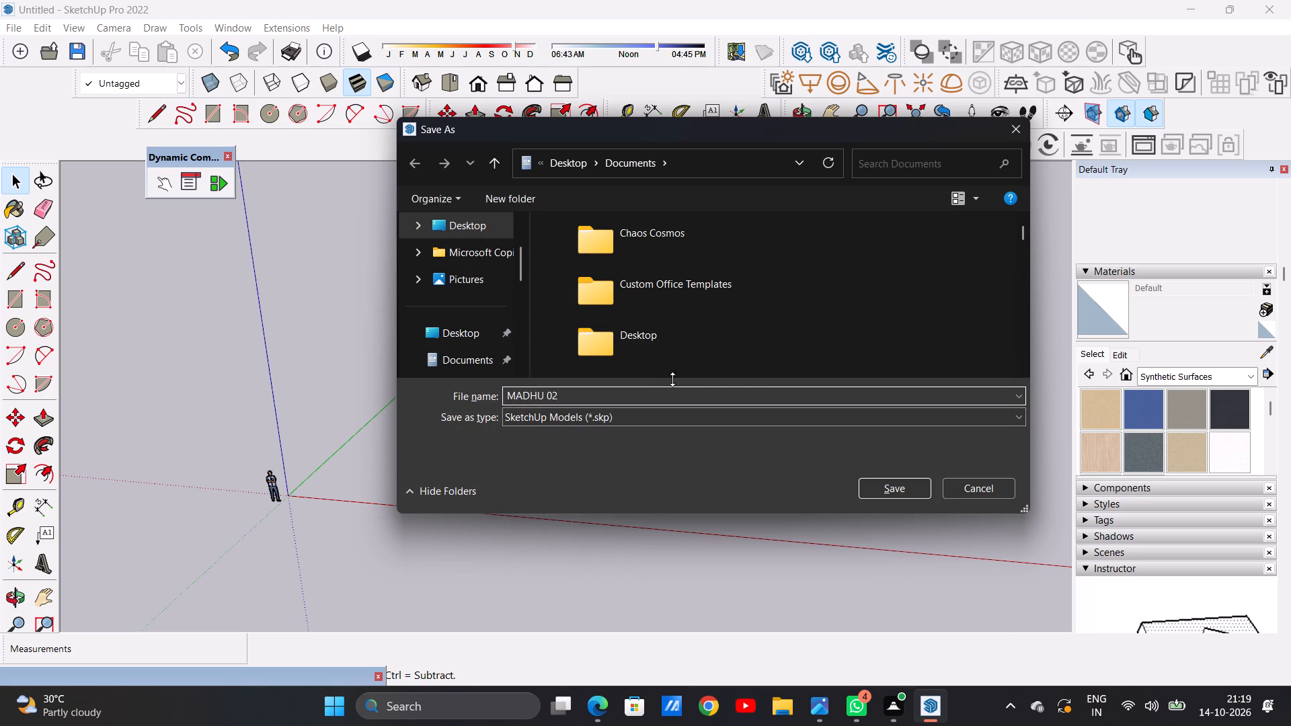
pyautogui.click(889, 487)
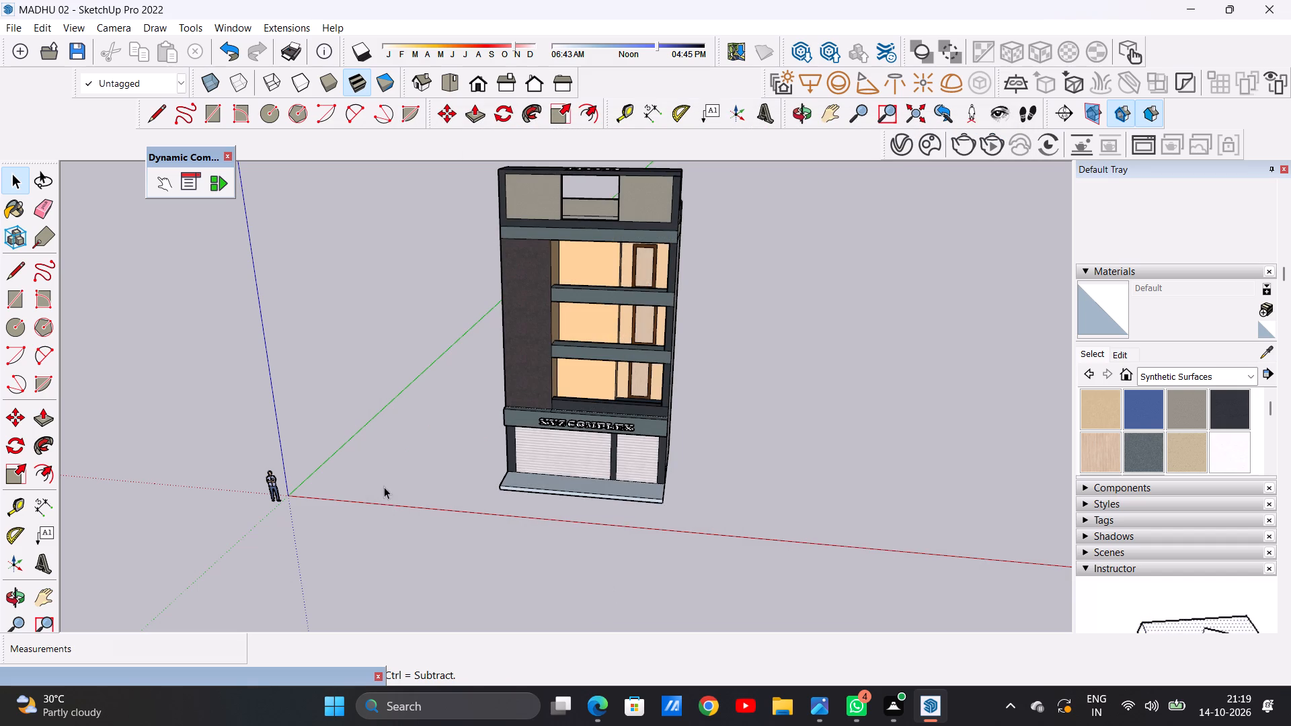
# Export the current view of the building as a 2D JPEG image named "MADHU 02 PDF" in the Documents folder.
pyautogui.click(13, 30)
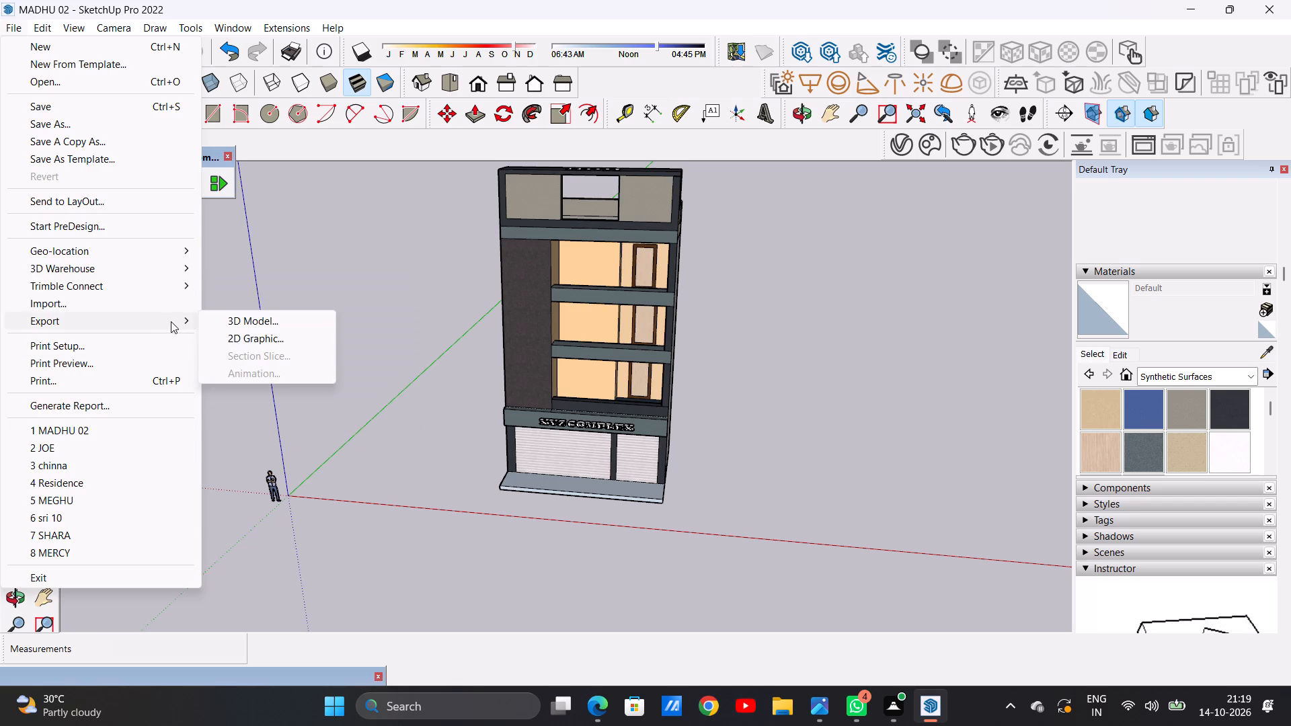
pyautogui.click(218, 334)
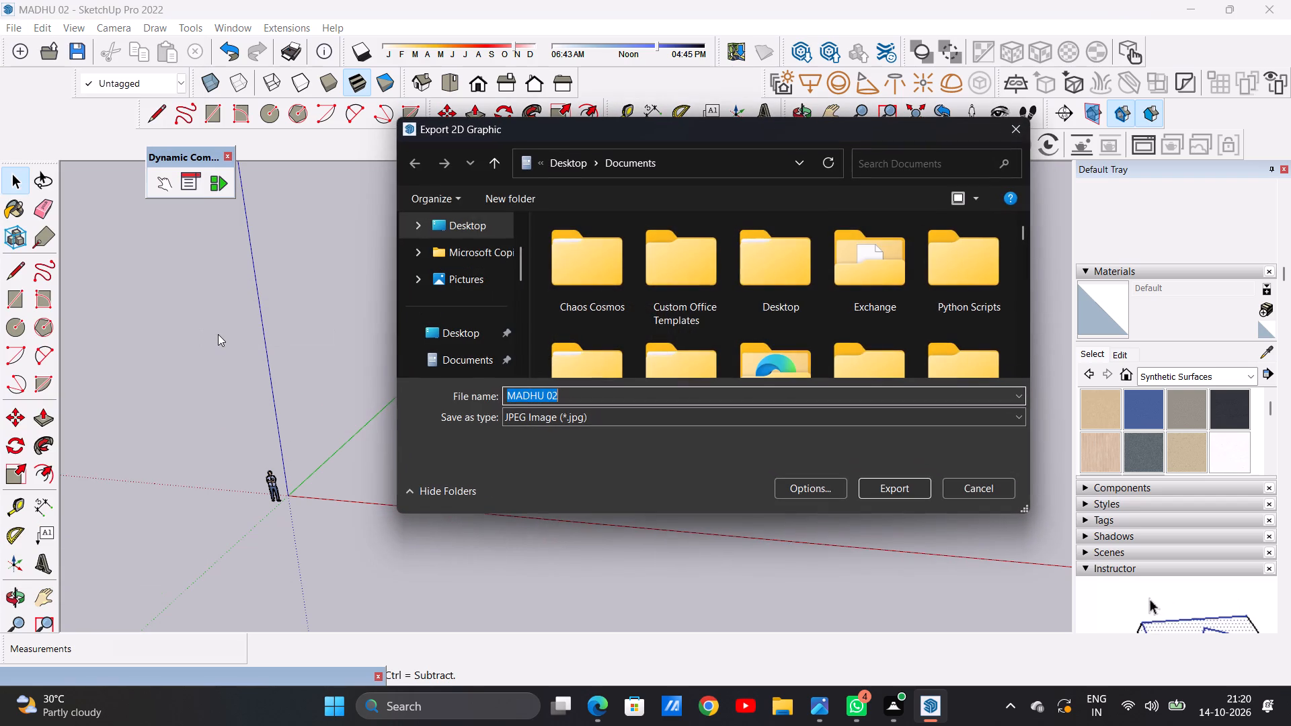
pyautogui.click(577, 398)
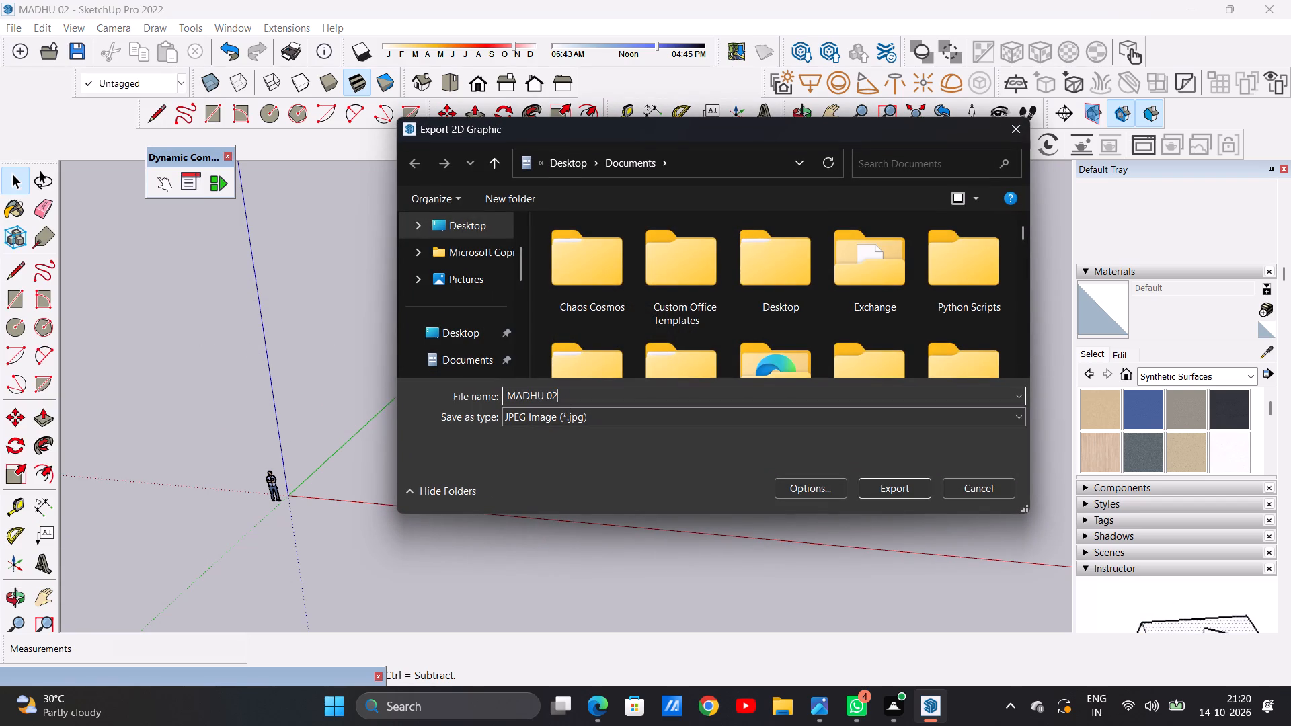
pyautogui.press('space')
pyautogui.write('PDF')
pyautogui.click(898, 487)
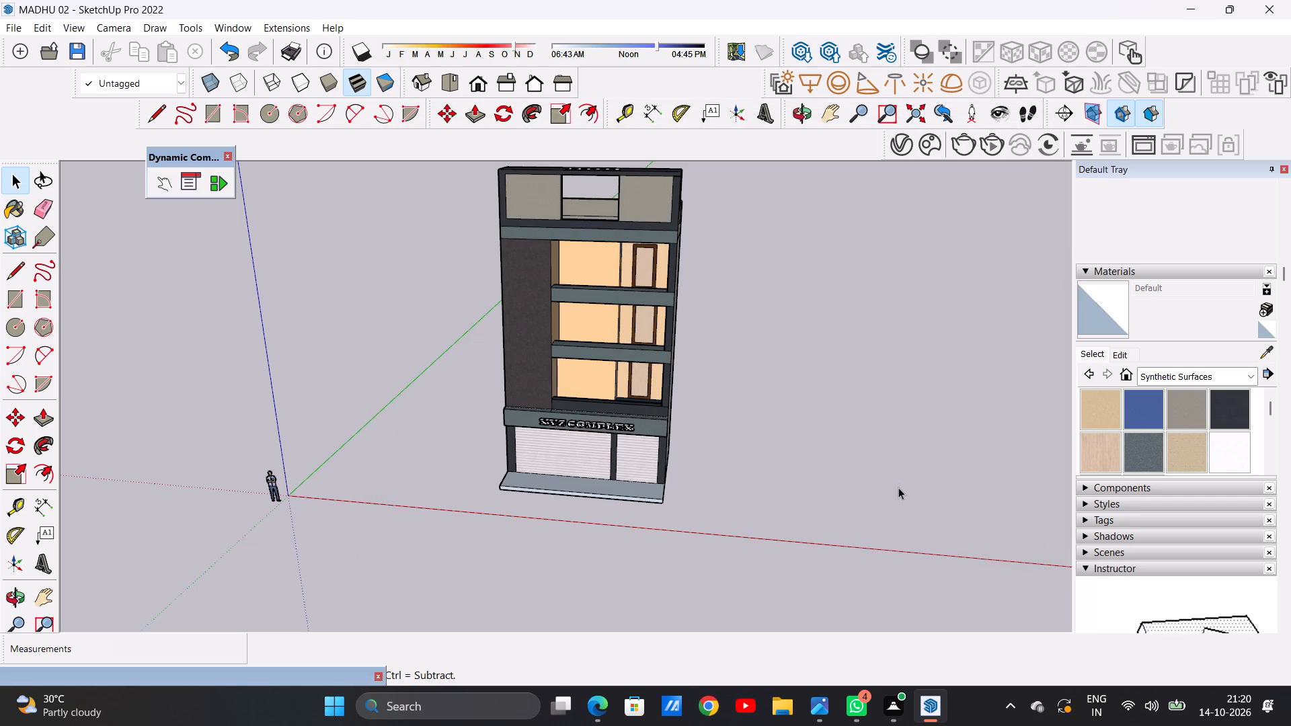